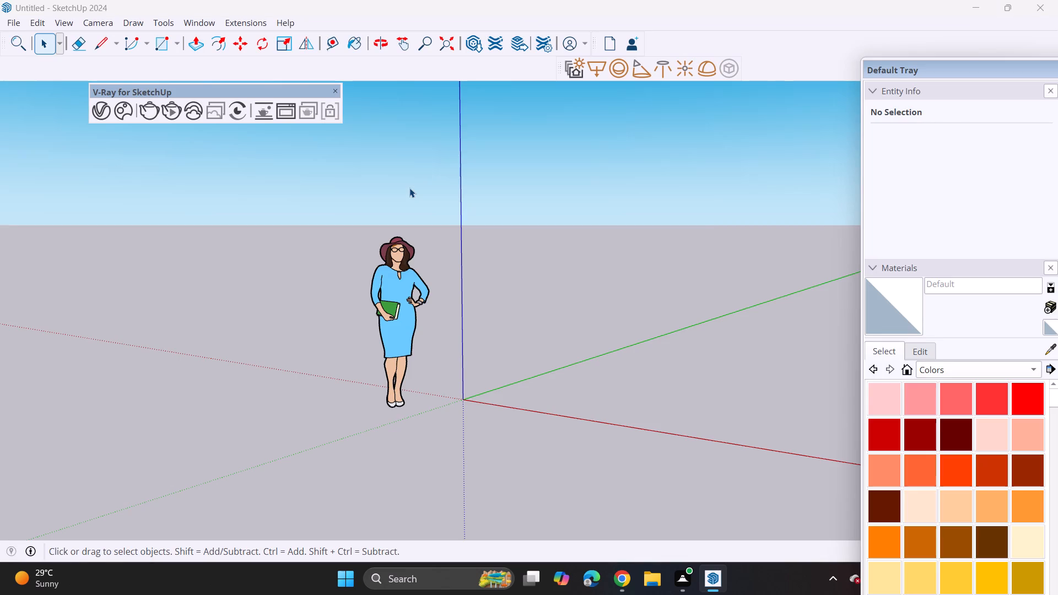
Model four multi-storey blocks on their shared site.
Draw a rectangle of about 3411 ft² on the ground plane, between the red and green axes.
middle_drag(409, 288, 529, 299)
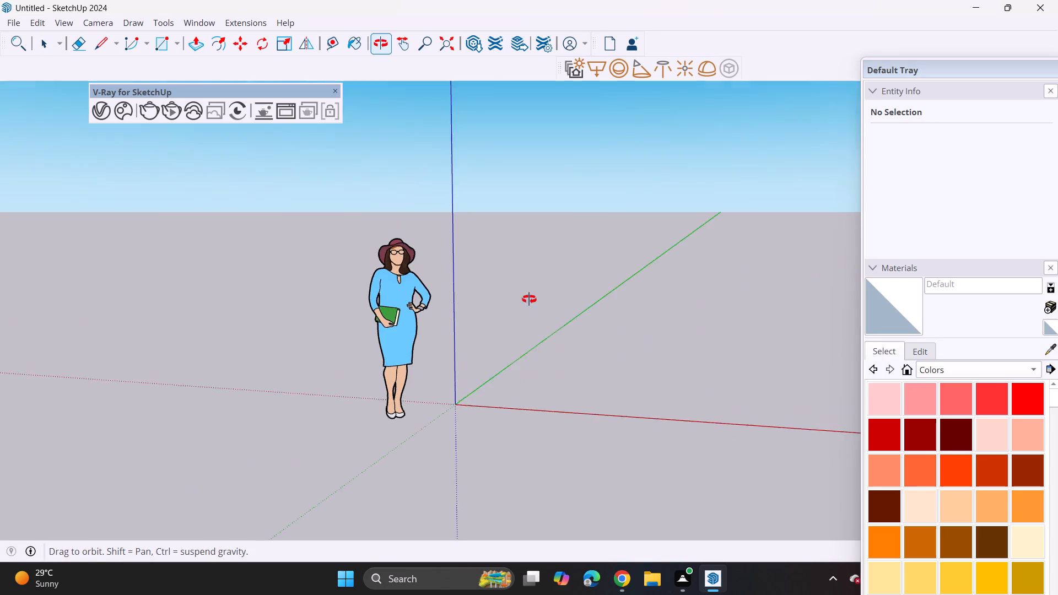
middle_drag(529, 299, 726, 309)
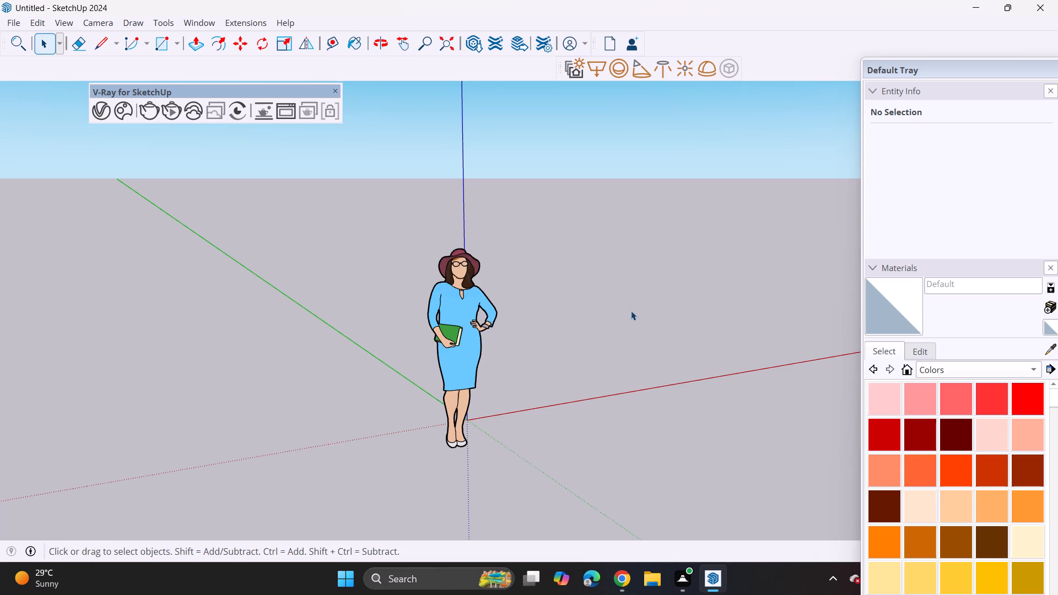
middle_drag(560, 329, 477, 327)
middle_drag(566, 364, 319, 381)
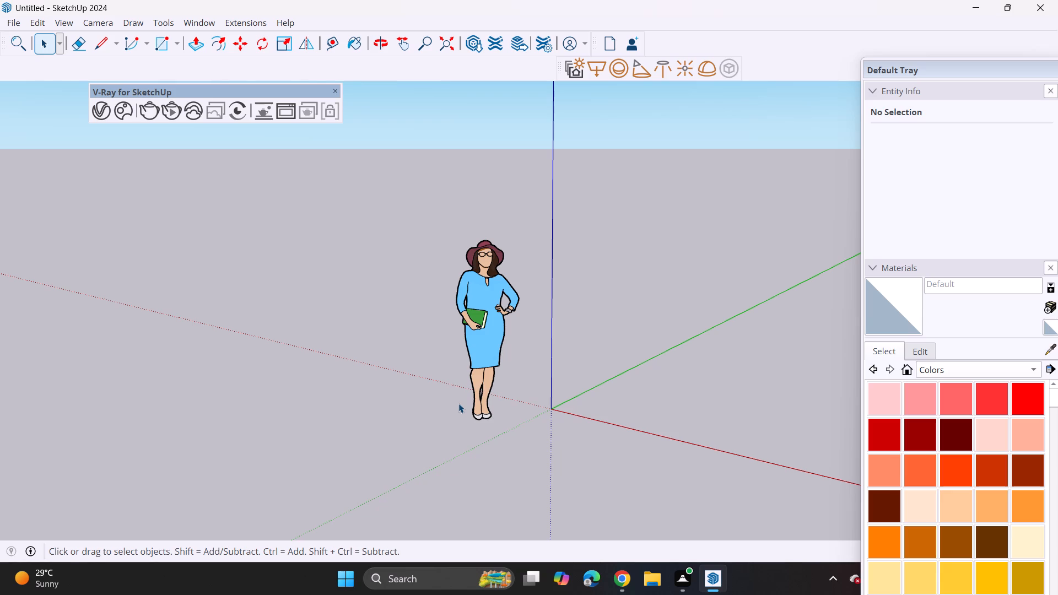
scroll(546, 313, down, 11)
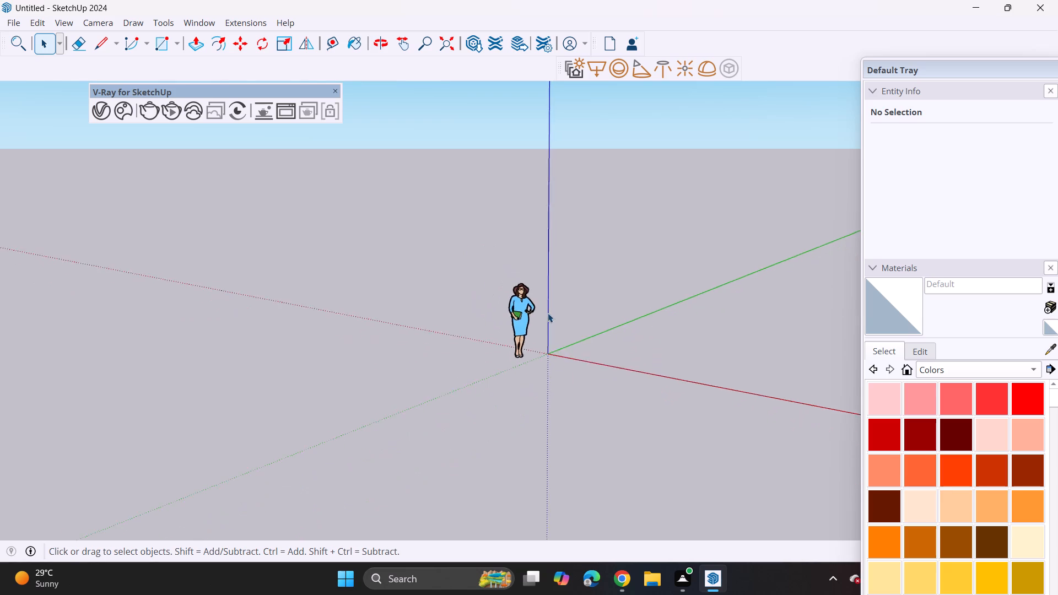
scroll(548, 313, down, 8)
middle_drag(644, 309, 283, 272)
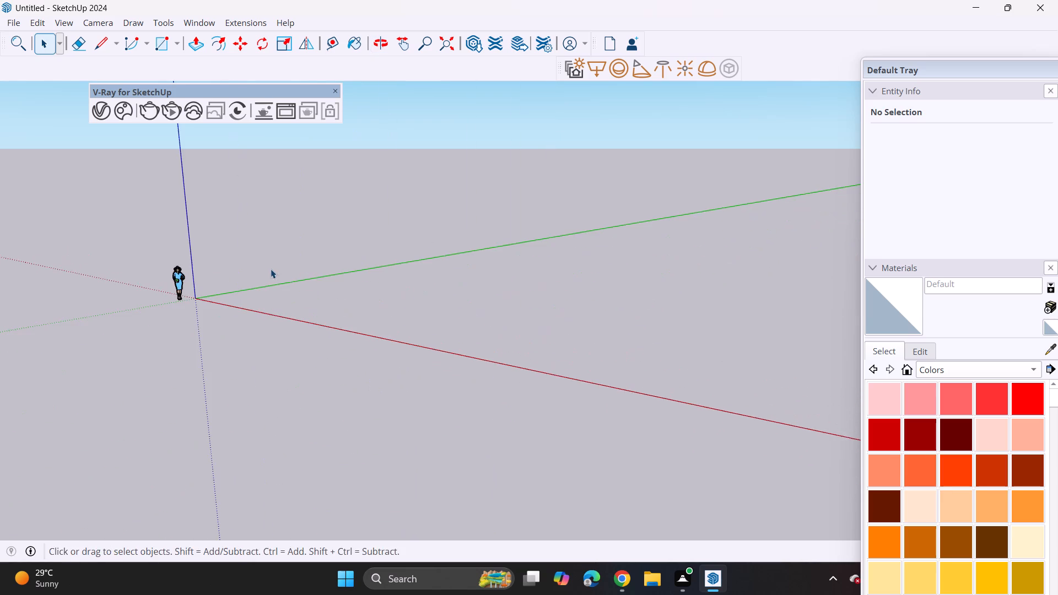
middle_drag(438, 264, 665, 279)
middle_drag(579, 279, 373, 324)
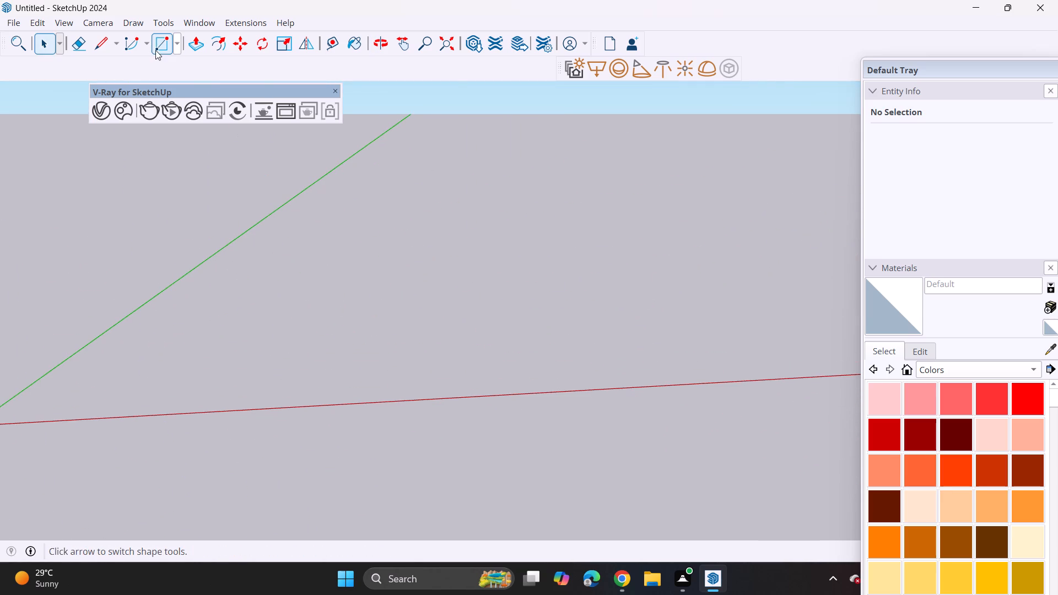
click(155, 50)
click(287, 355)
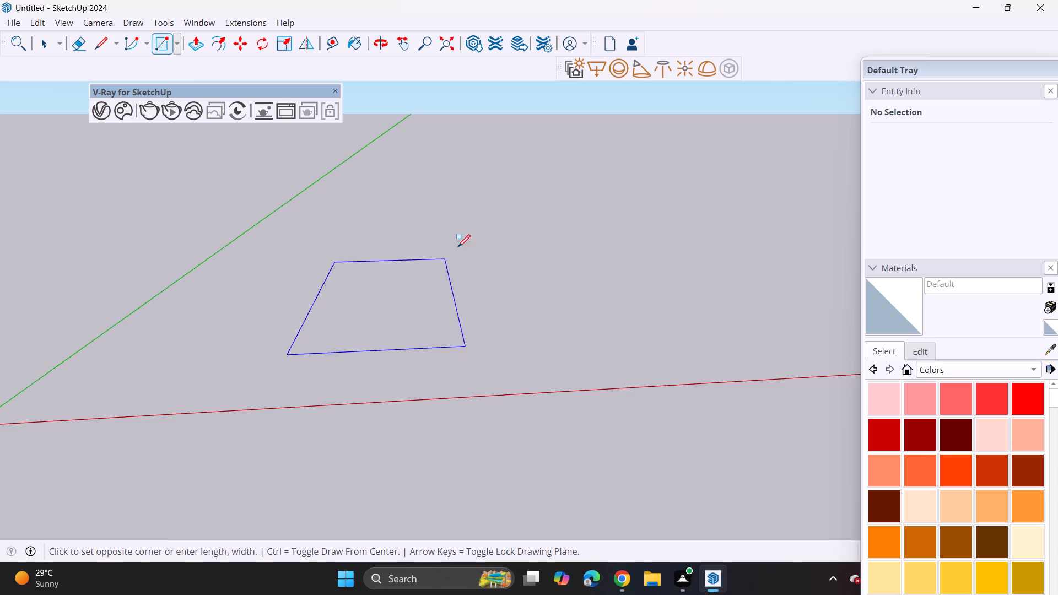
middle_drag(476, 233, 433, 251)
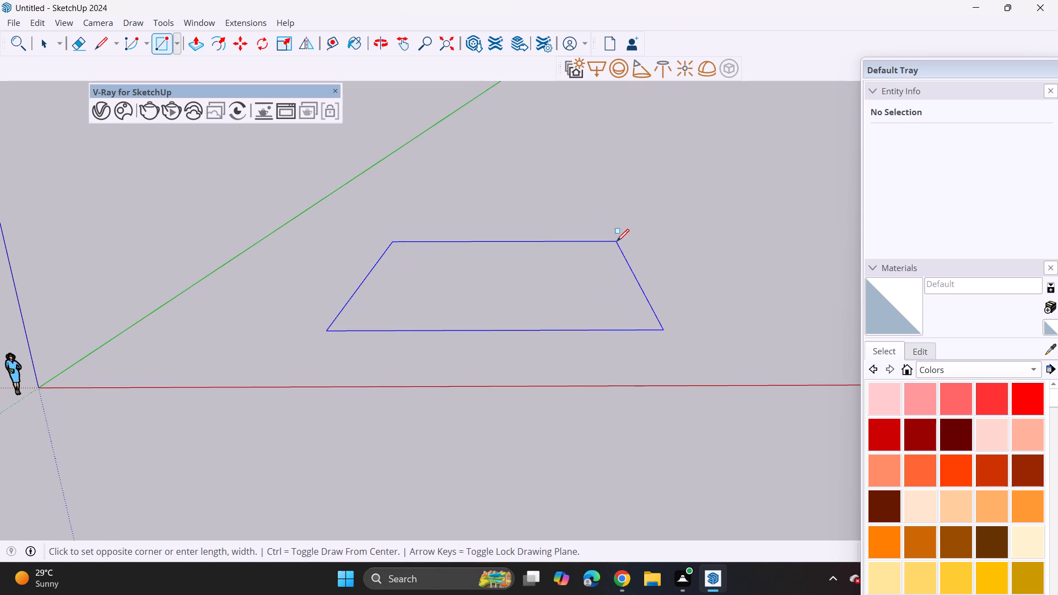
click(617, 241)
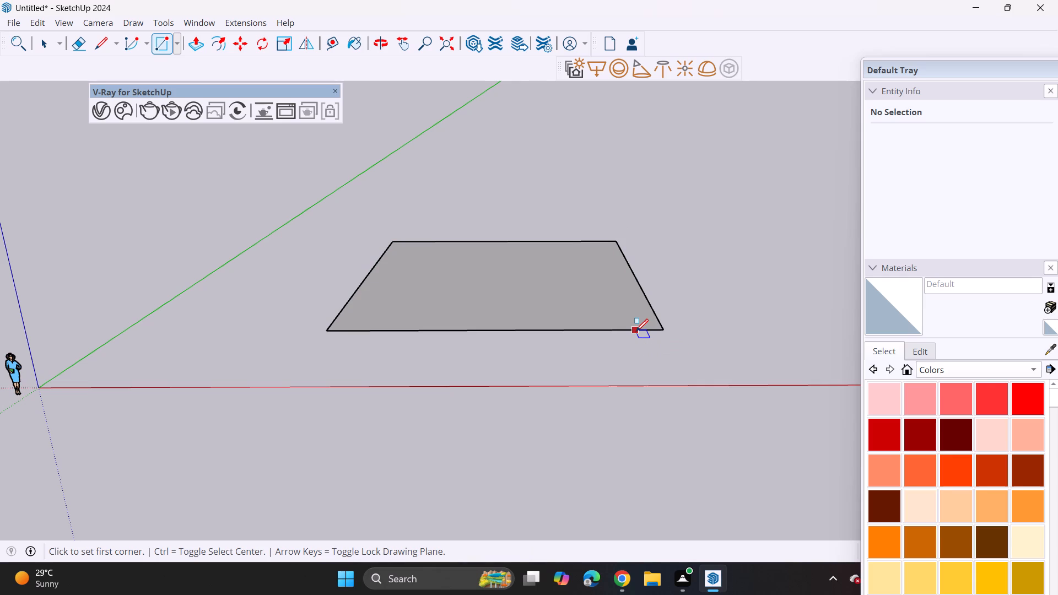
Push/Pull the rectangle upward by 6 to form a thin base slab.
click(204, 36)
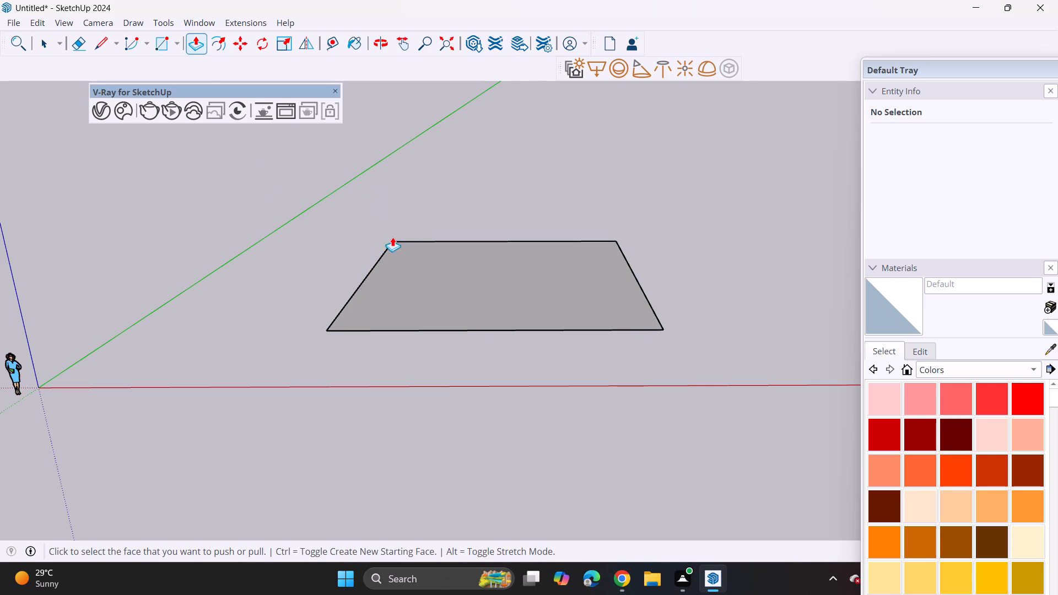
click(408, 282)
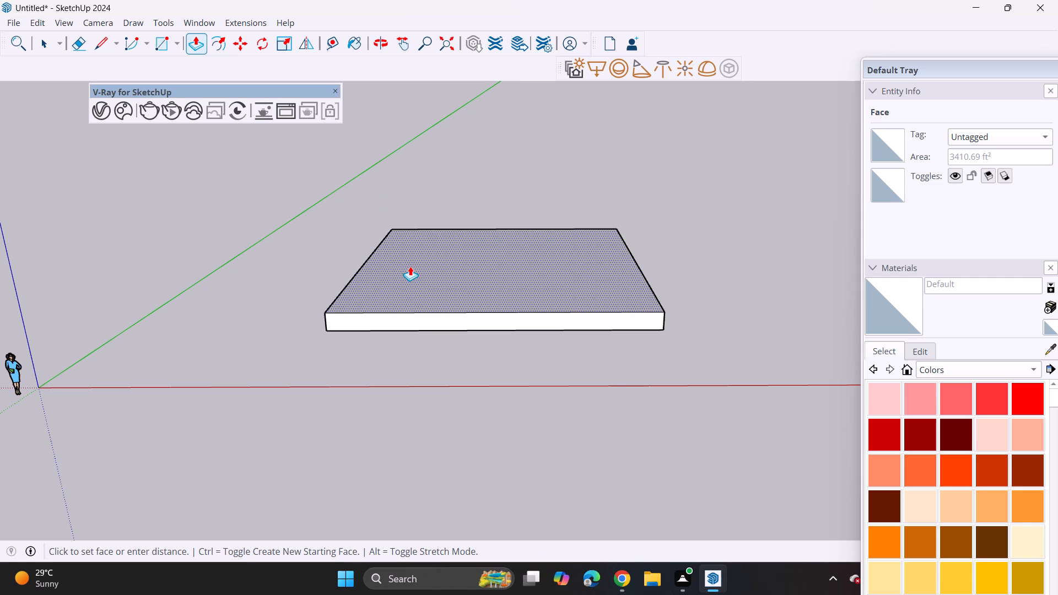
key(6)
key(Return)
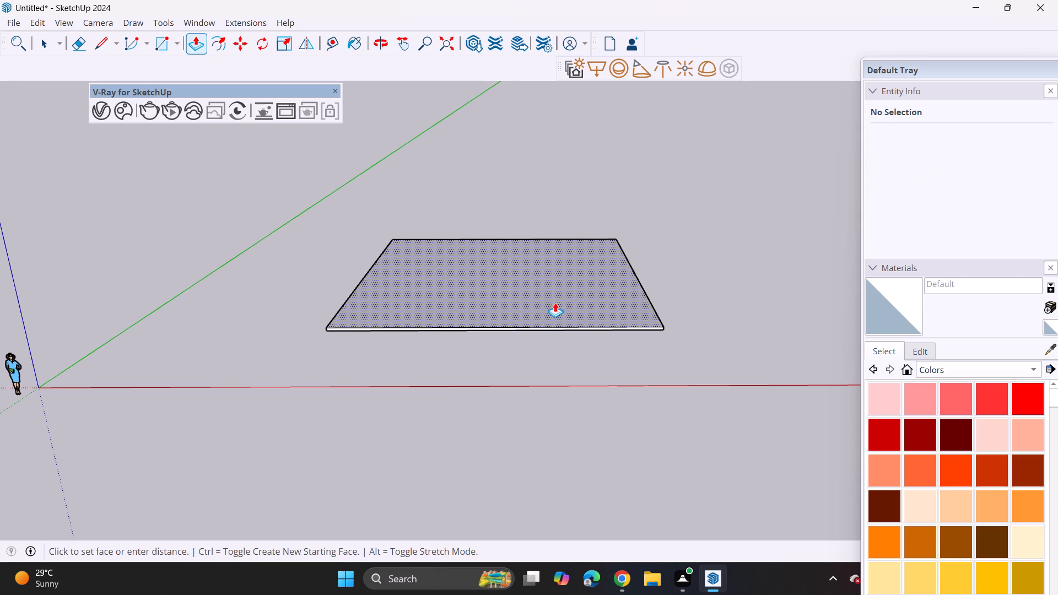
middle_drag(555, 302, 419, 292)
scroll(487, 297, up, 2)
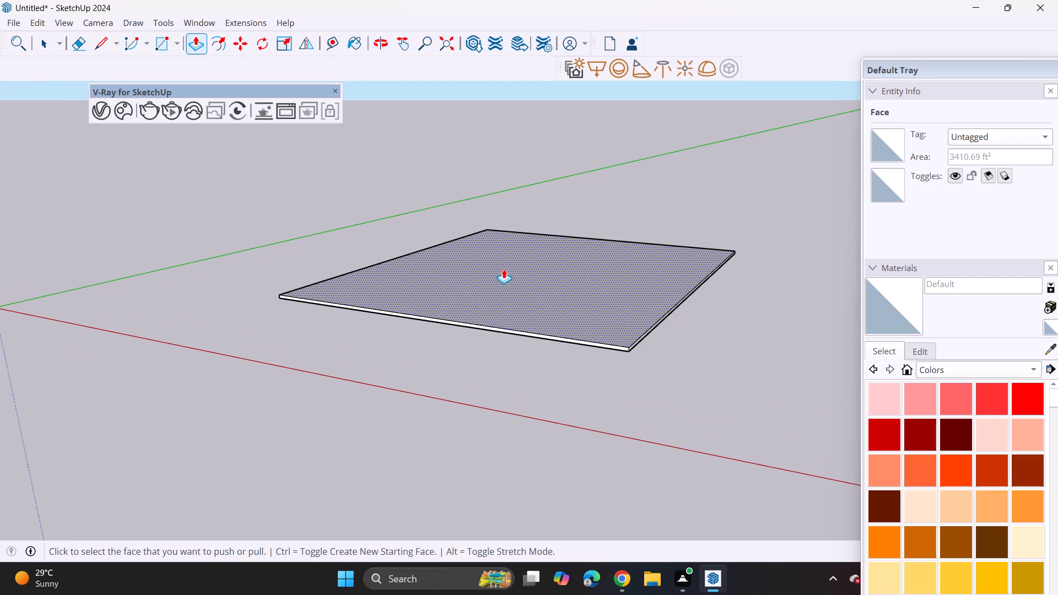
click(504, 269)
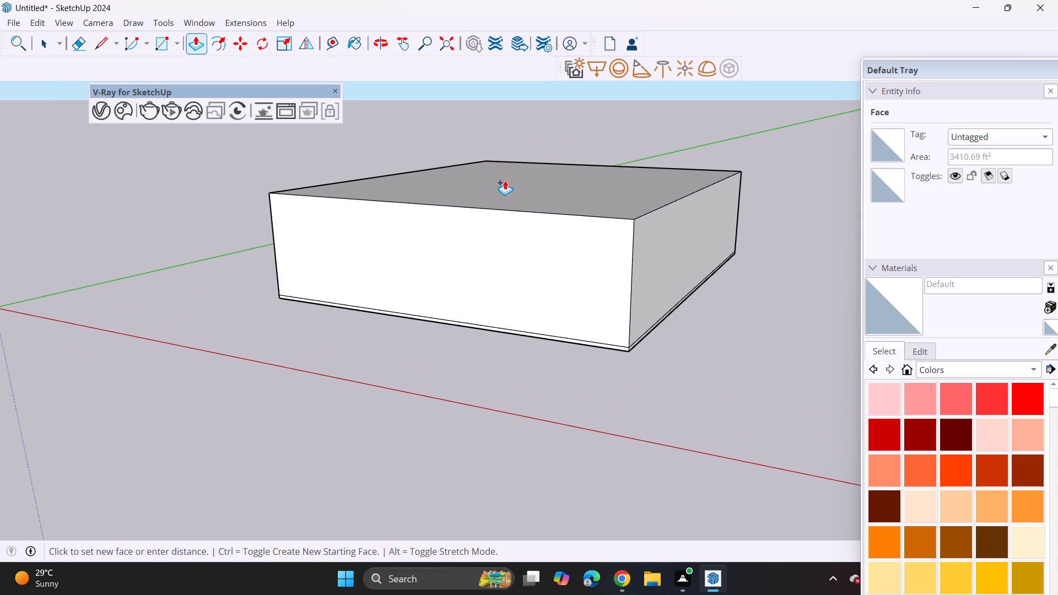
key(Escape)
Offset the slab's top outline inward to mark a narrow perimeter wall border of about 434 ft².
middle_drag(492, 203, 494, 232)
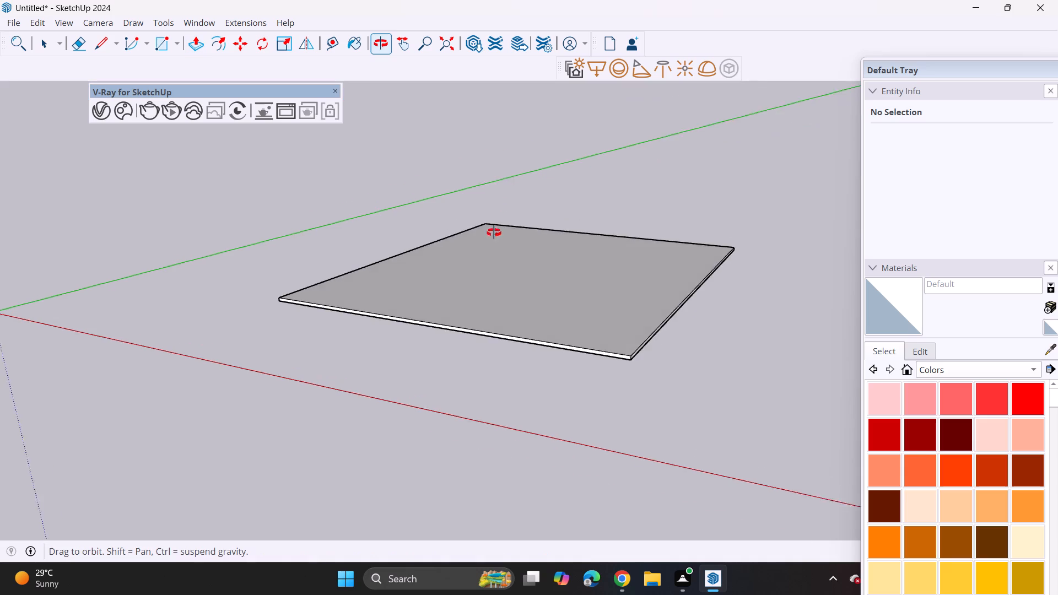
middle_drag(494, 232, 494, 339)
scroll(468, 305, down, 3)
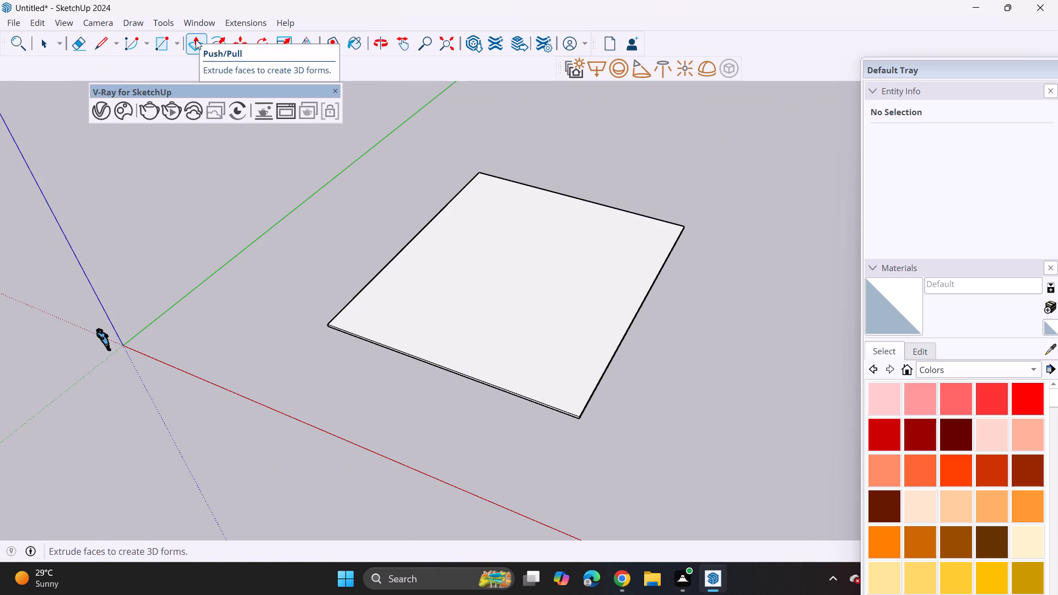
click(228, 48)
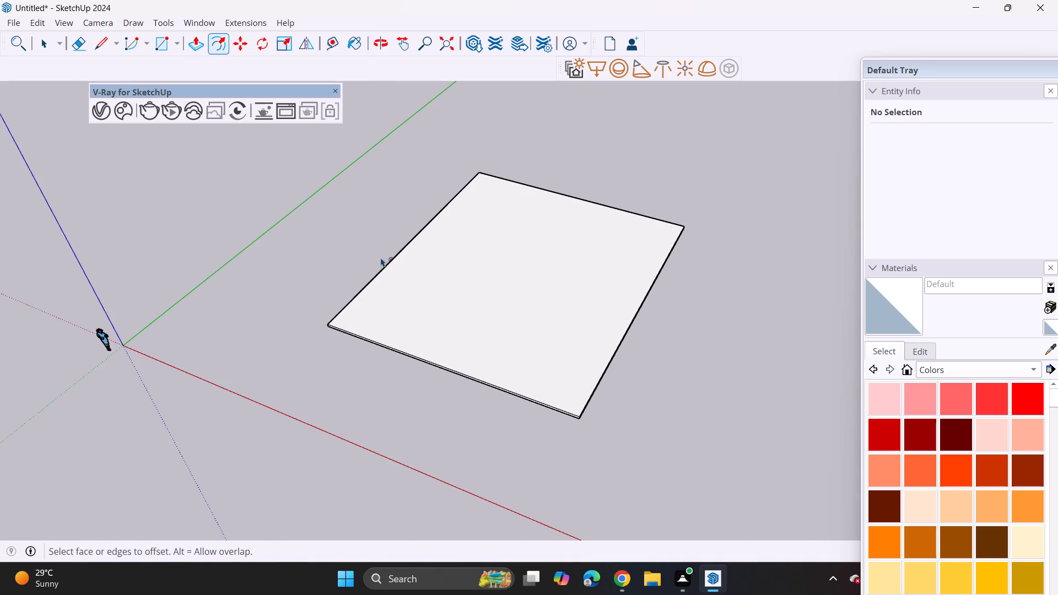
click(390, 271)
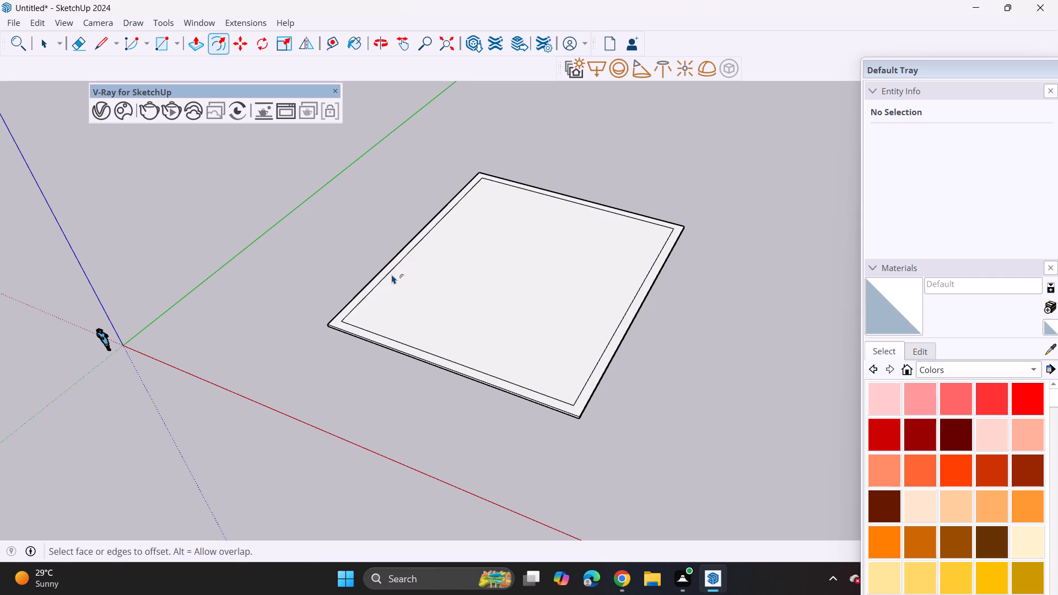
Push/Pull the border face up 10' to raise the ground-floor walls around the slab.
click(198, 51)
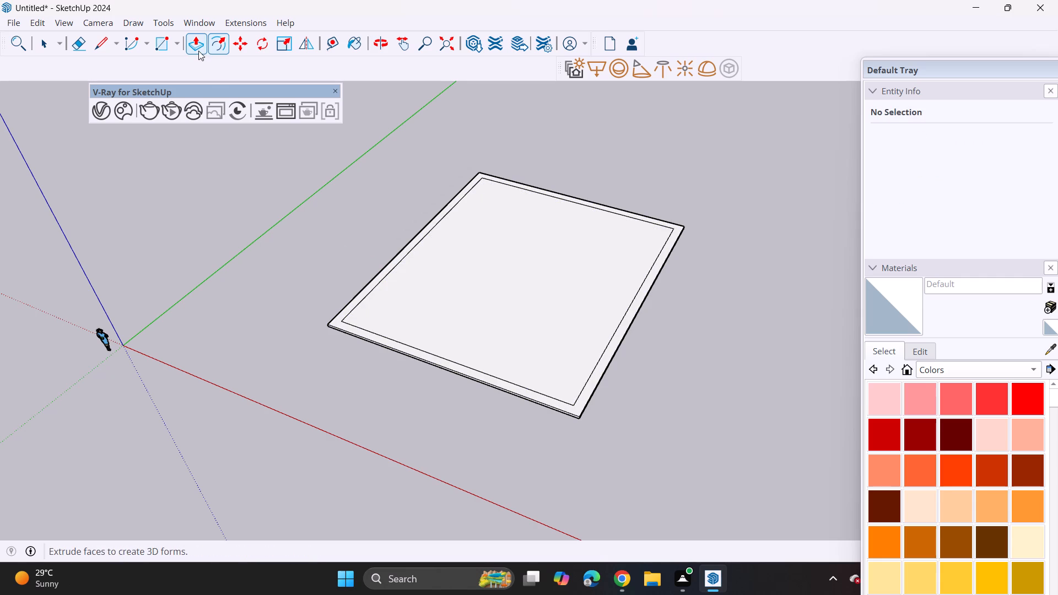
click(337, 322)
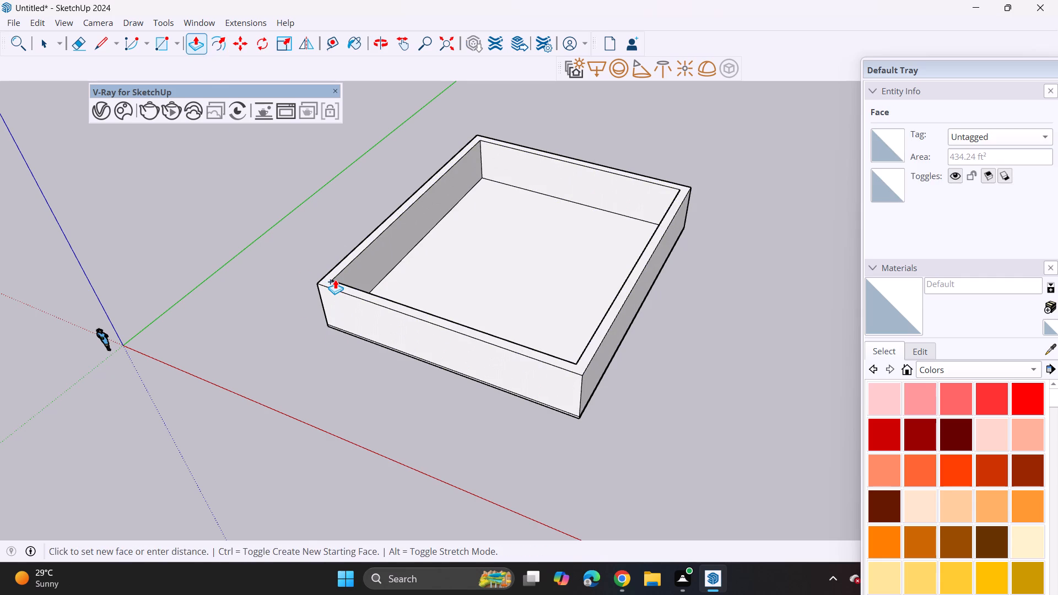
text(10')
key(Return)
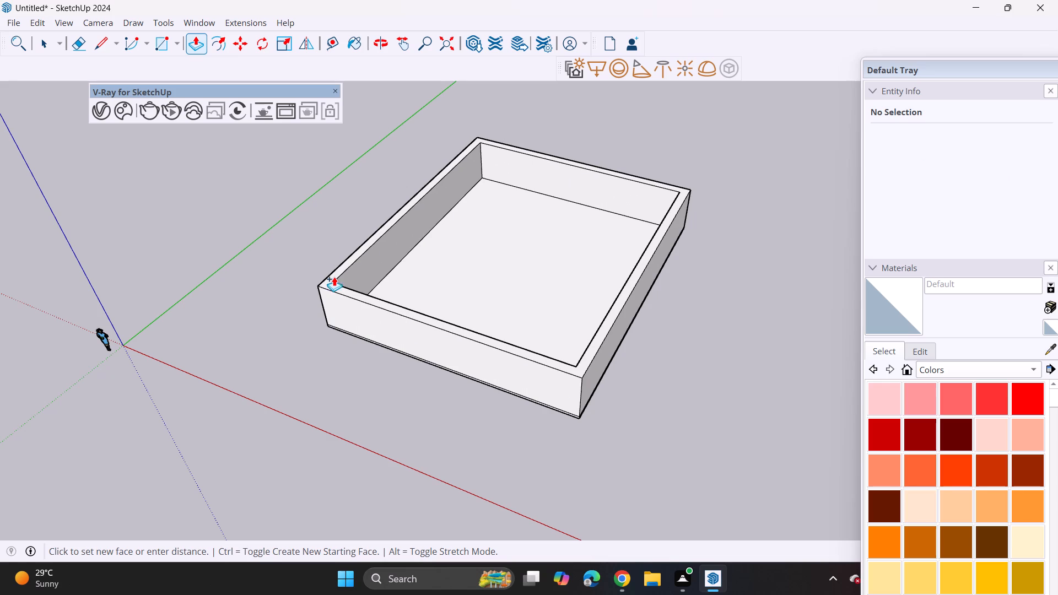
Add a second storey by extruding the wall's top face up 6 as a separate band, followed by a 10' wall section.
middle_drag(470, 413, 452, 223)
scroll(515, 305, up, 2)
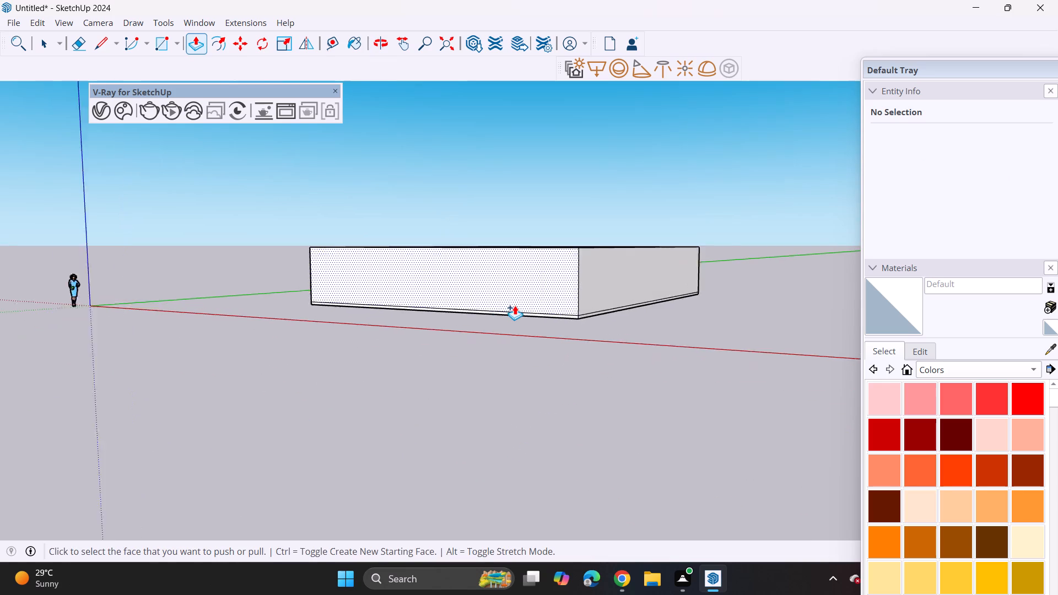
scroll(515, 305, up, 1)
shift+middle_drag(593, 288, 526, 356)
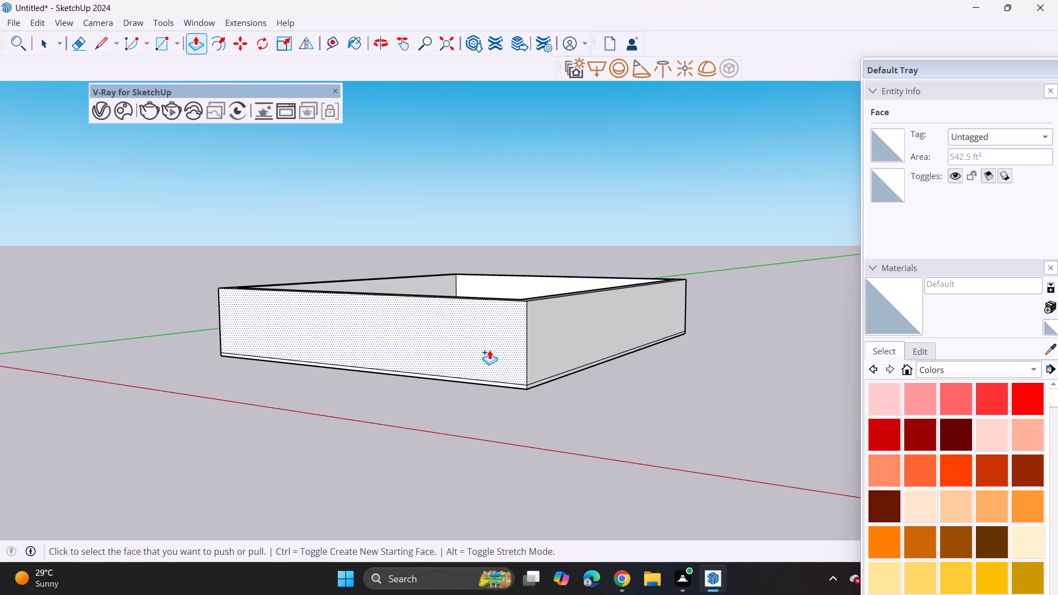
middle_drag(490, 322, 527, 291)
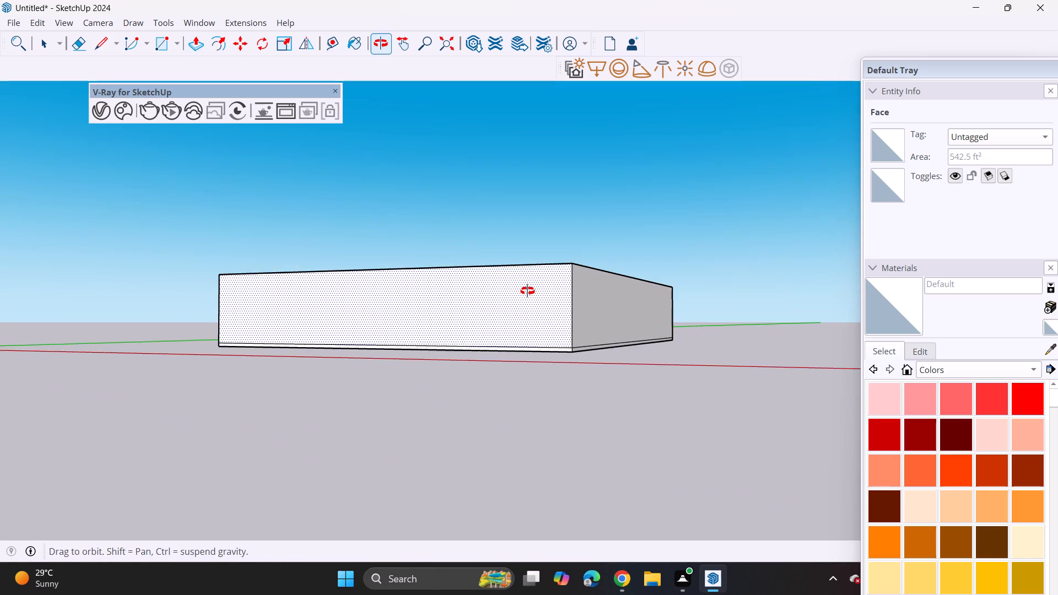
middle_drag(527, 291, 506, 299)
middle_drag(505, 295, 466, 393)
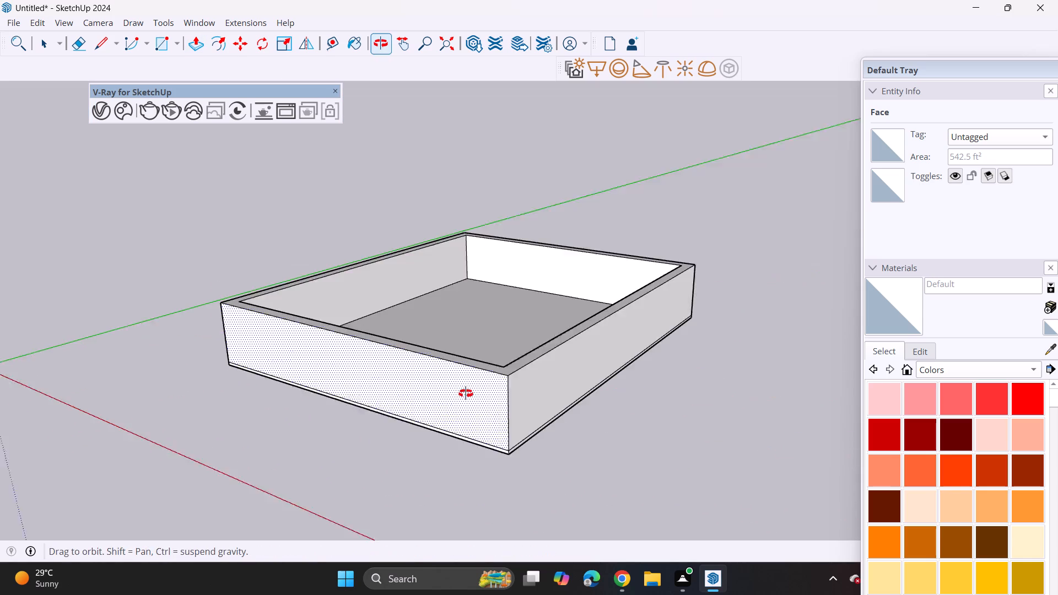
middle_drag(466, 393, 454, 412)
scroll(472, 374, up, 6)
middle_click(474, 395)
click(496, 428)
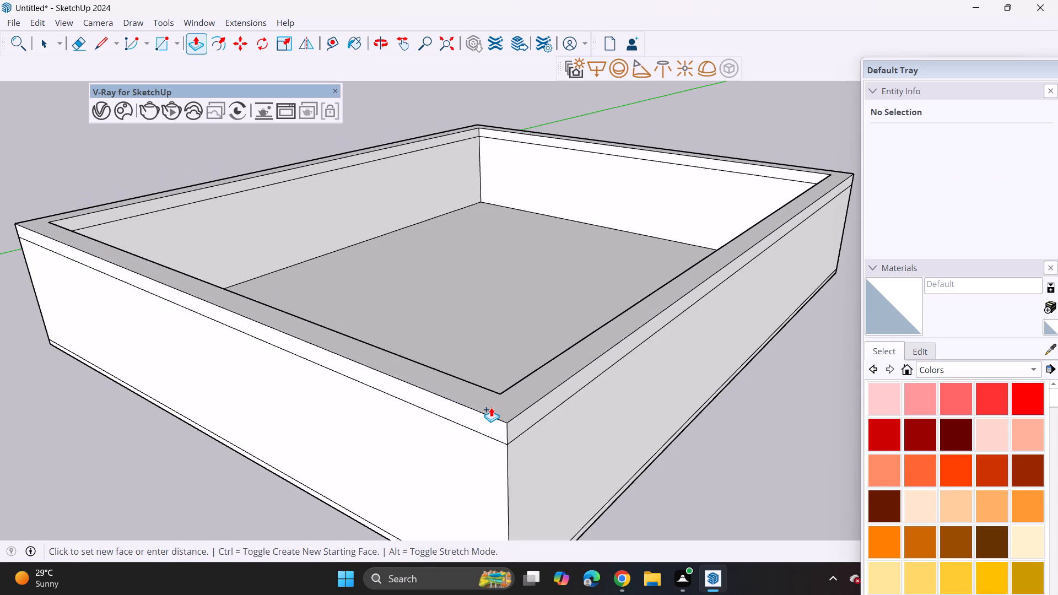
key(6)
key(Return)
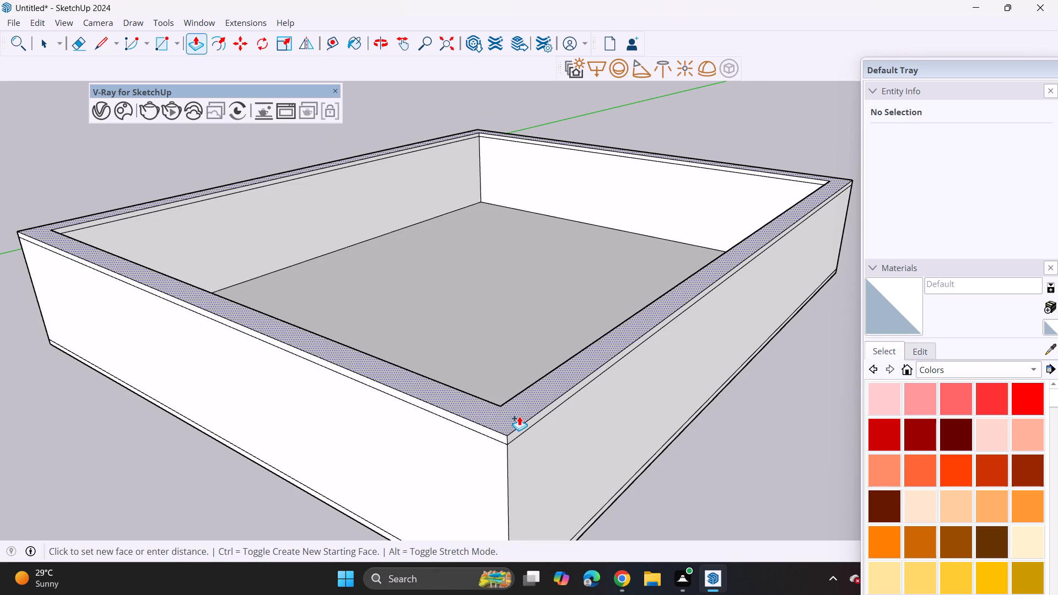
click(519, 416)
text(10')
key(Return)
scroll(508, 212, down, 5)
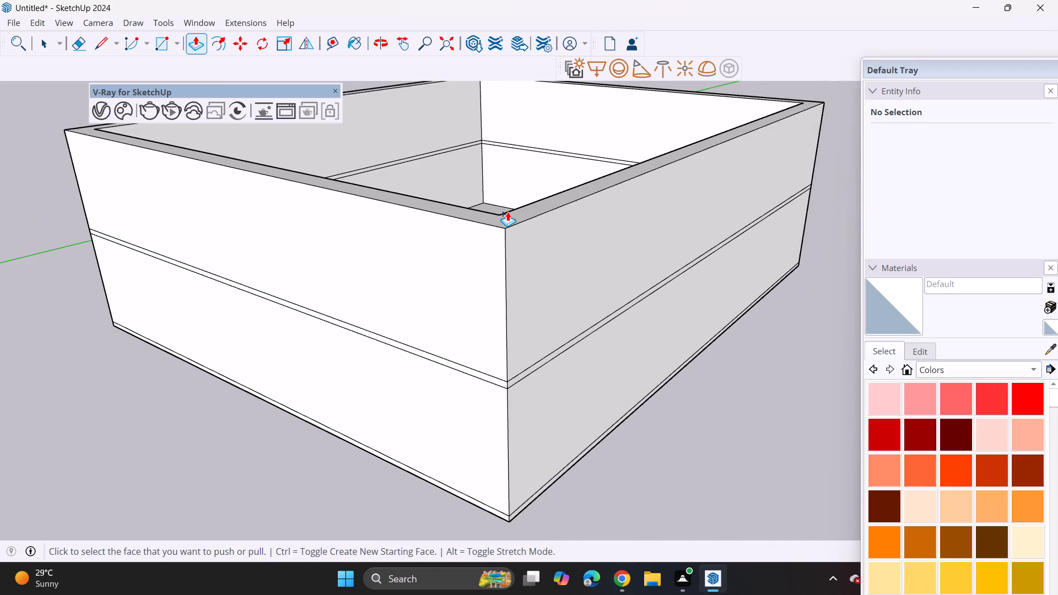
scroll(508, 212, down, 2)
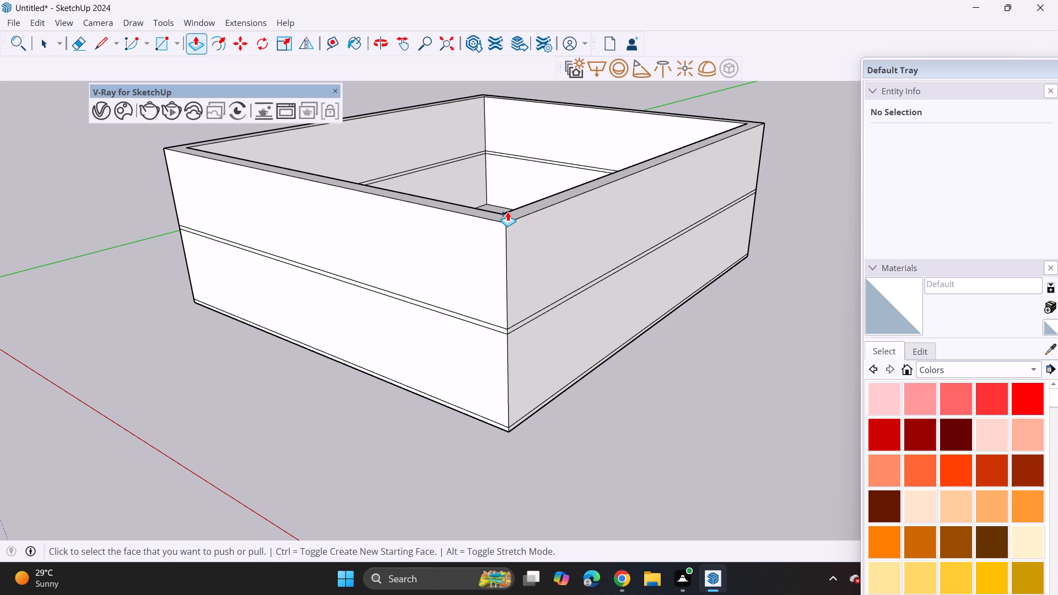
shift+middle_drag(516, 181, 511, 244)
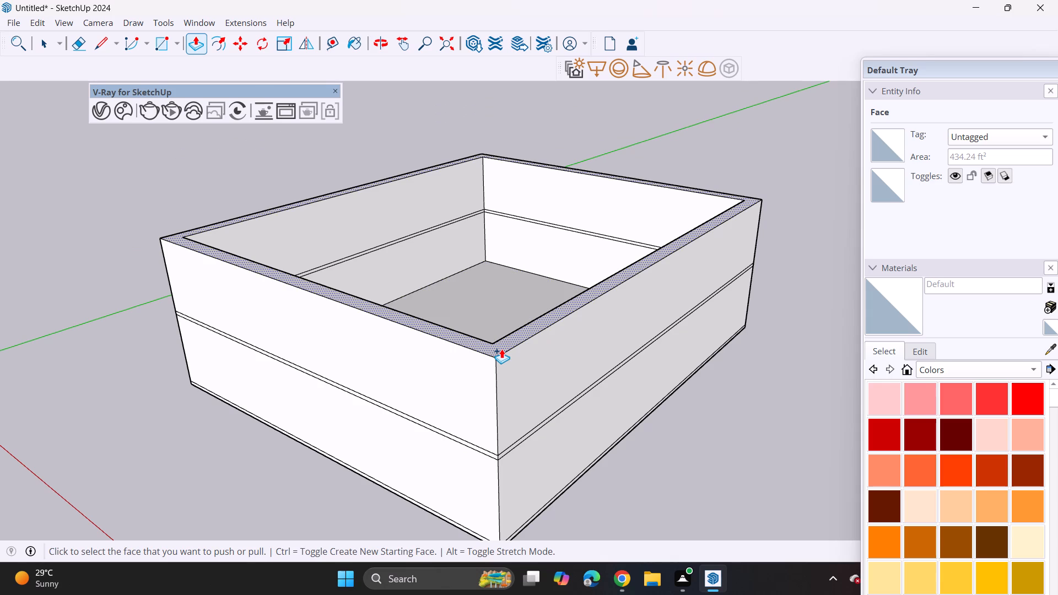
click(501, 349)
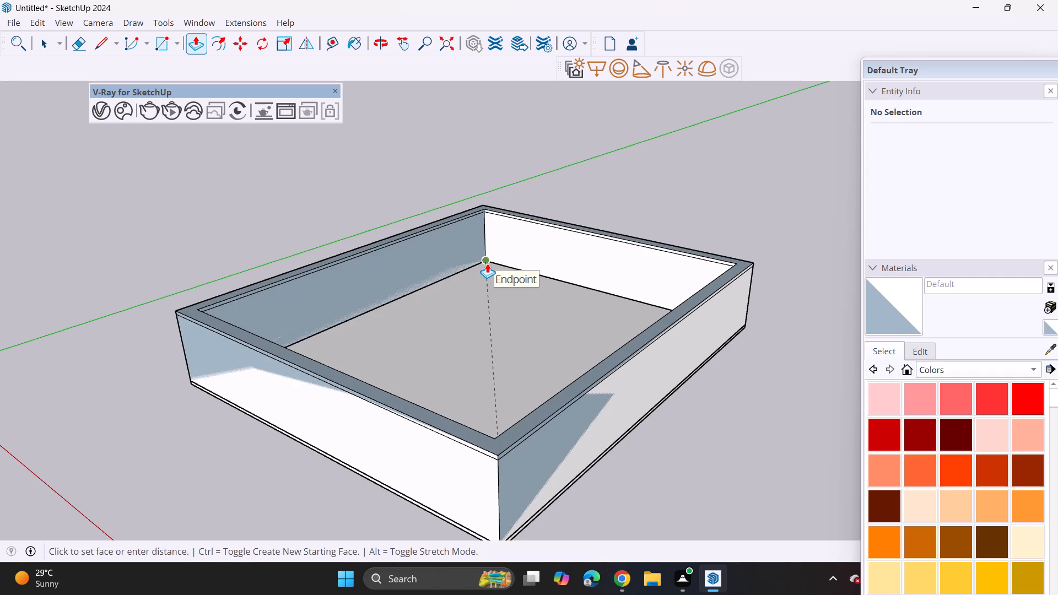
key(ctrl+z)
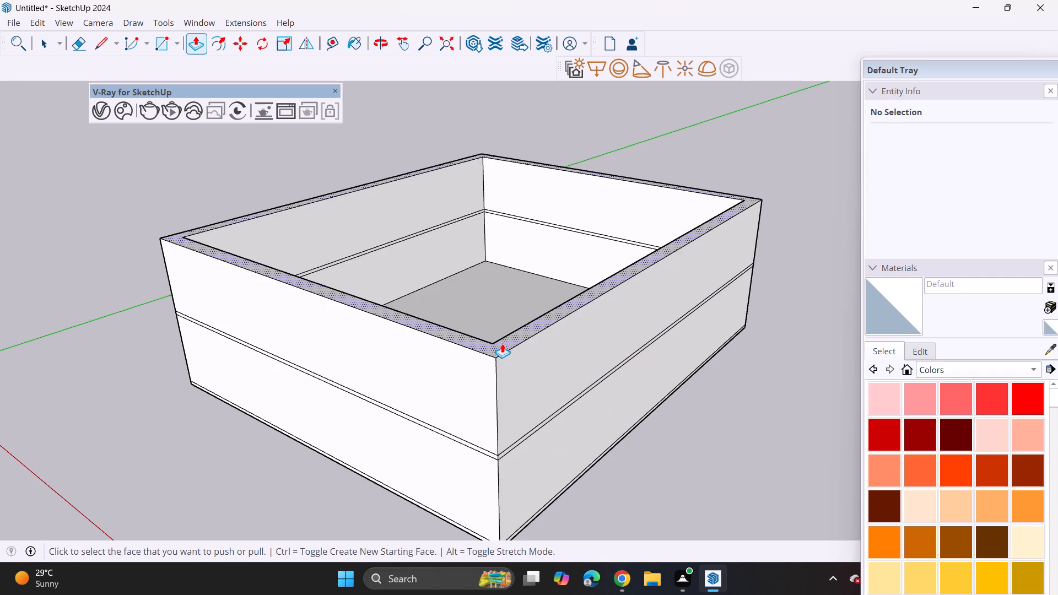
Add a third storey by extruding the wall's top face up 6 as a separate band, followed by a 10' wall section.
click(502, 343)
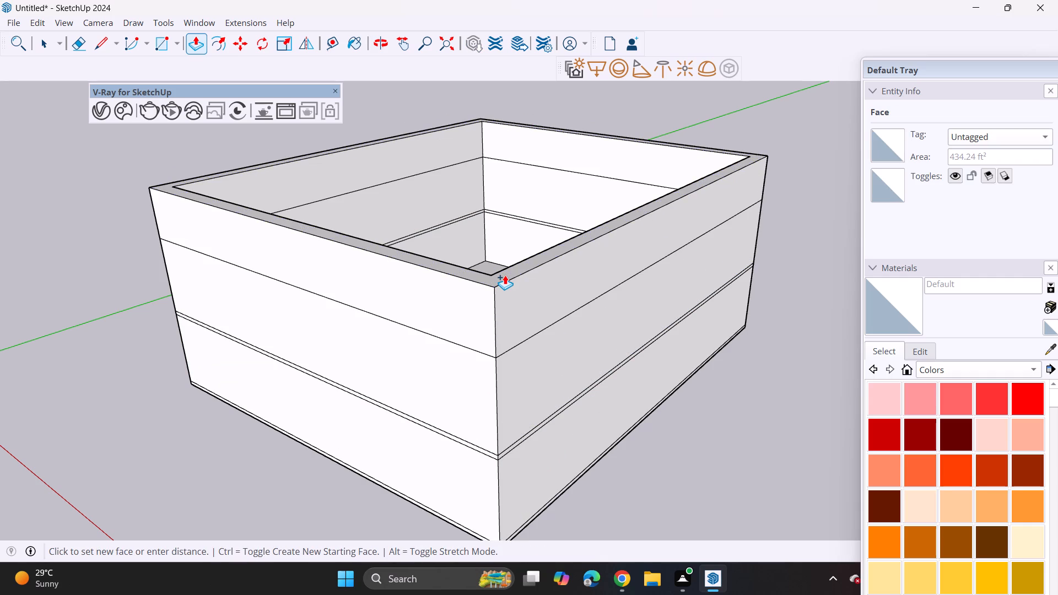
key(6)
key(Return)
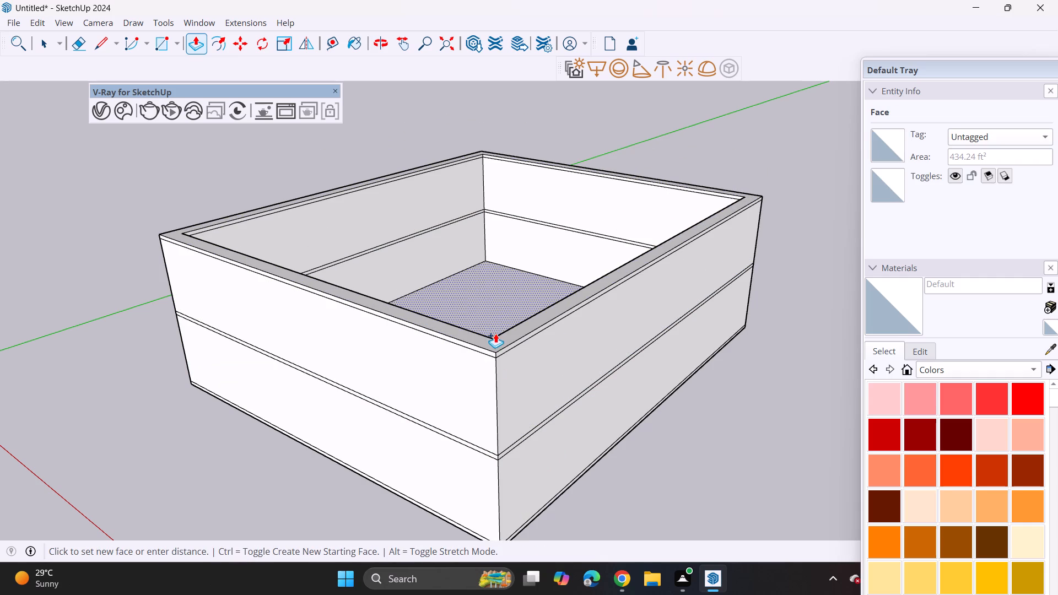
click(496, 346)
text(10')
key(Return)
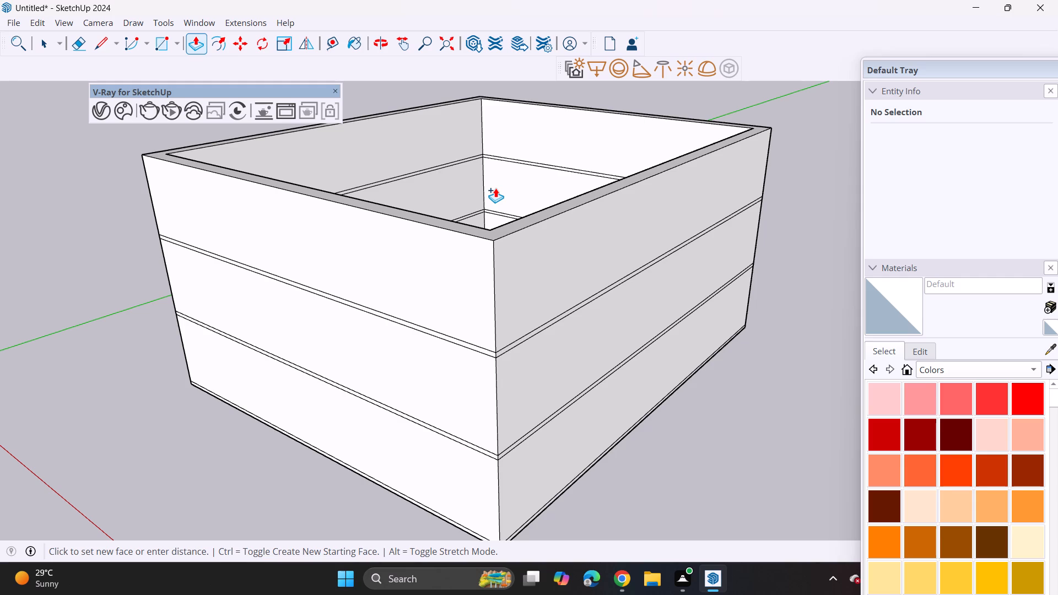
Add a fourth storey by extruding the wall's top face up 6 as a separate band, followed by a 10' wall section.
scroll(493, 244, down, 5)
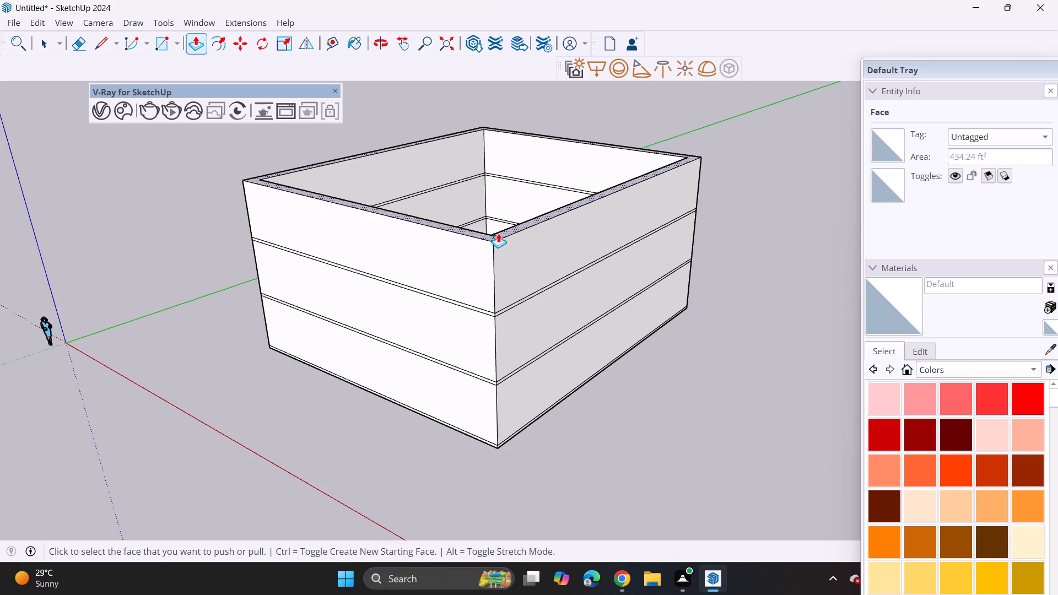
click(498, 233)
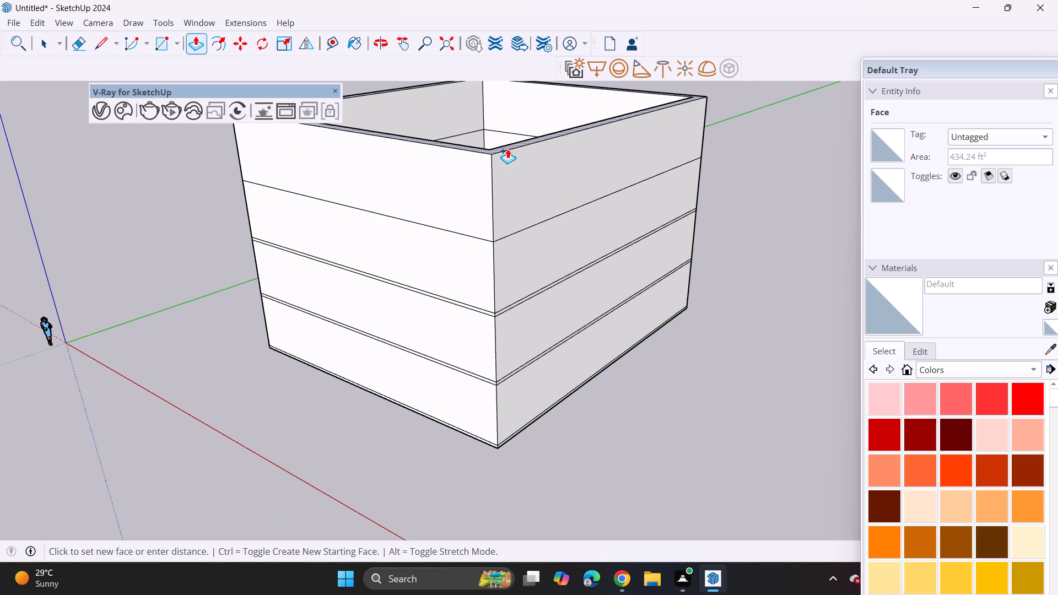
key(6)
key(Return)
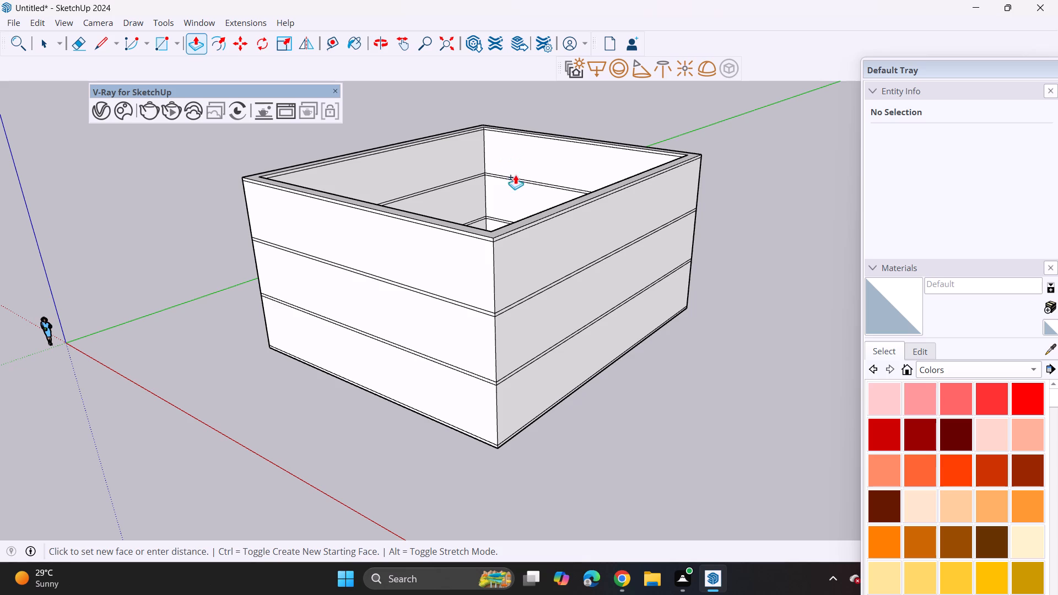
click(501, 229)
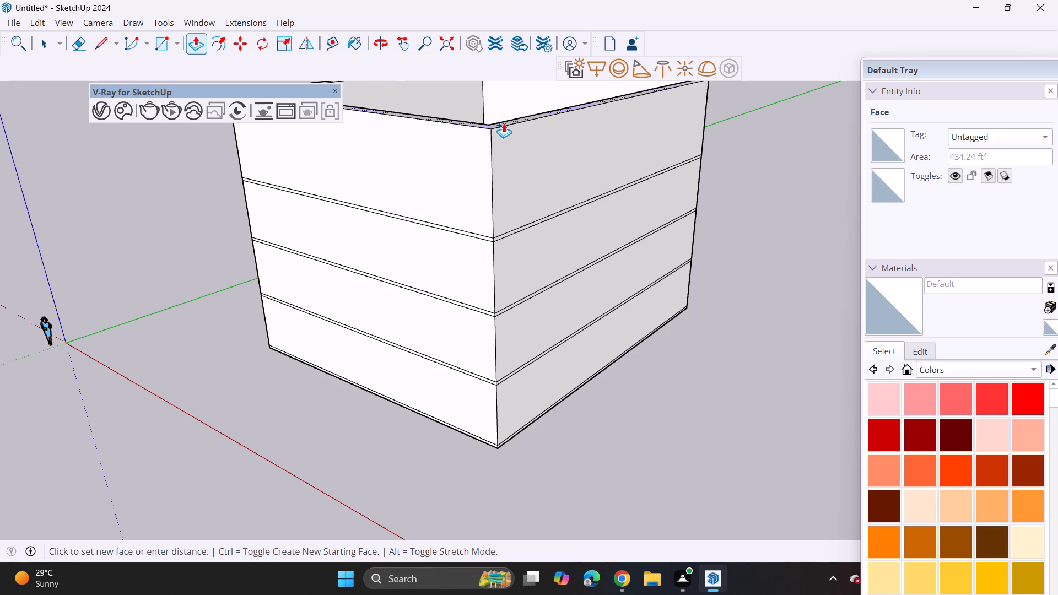
text(10')
key(Return)
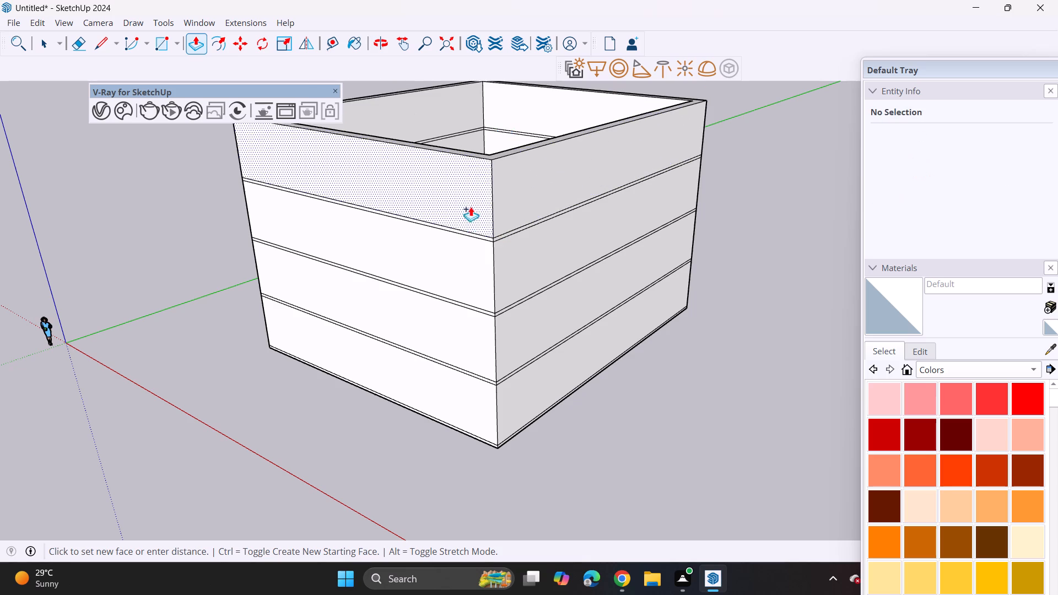
Add a fifth storey by extruding the wall's top face up 6 as a separate band, followed by a 10' wall section.
scroll(468, 217, down, 3)
middle_drag(471, 209, 457, 315)
click(472, 276)
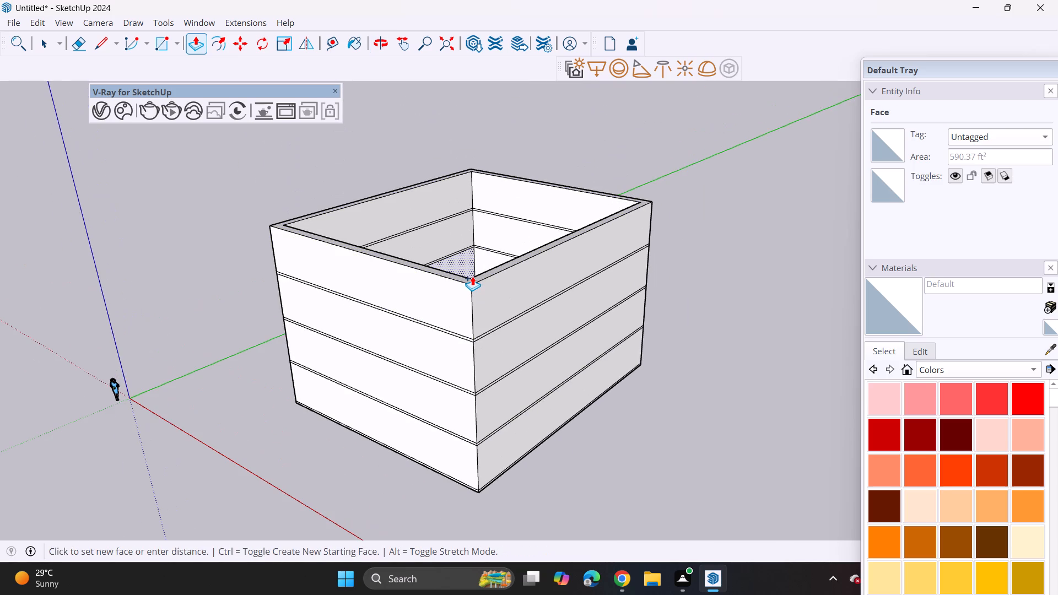
key(Escape)
click(475, 282)
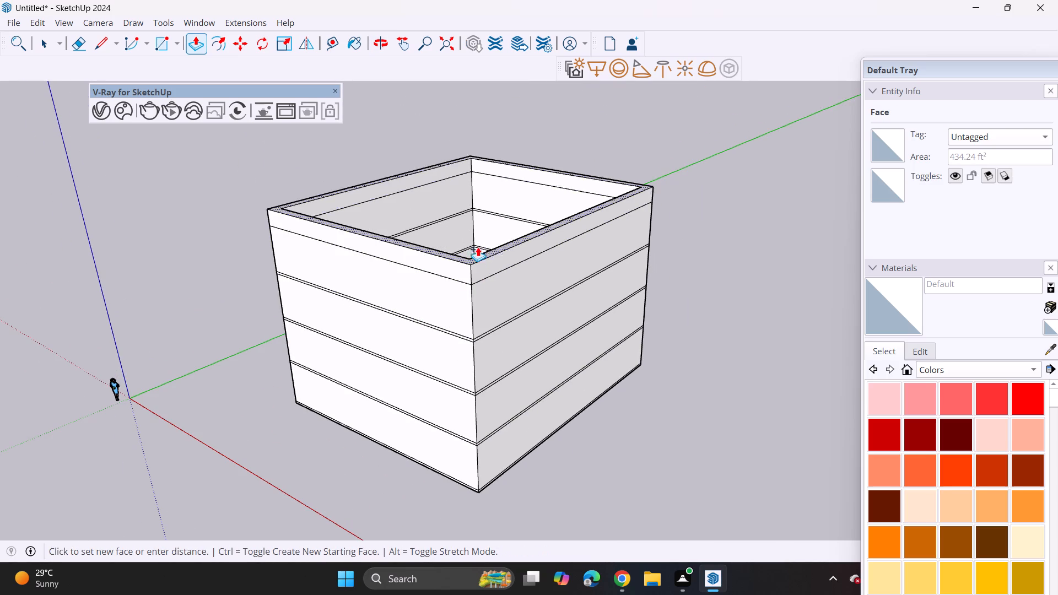
key(6)
key(Return)
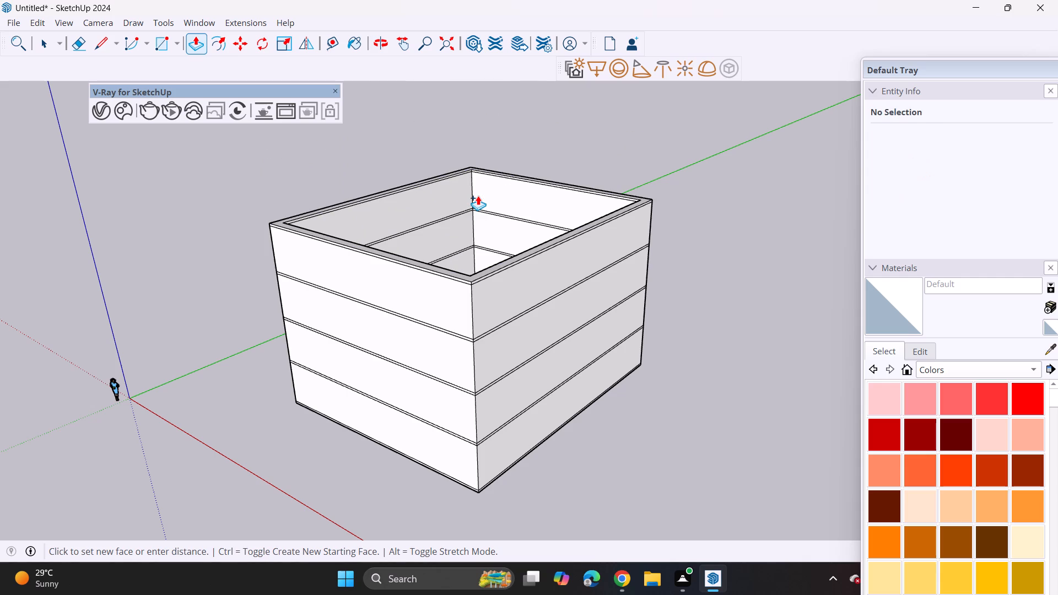
click(469, 277)
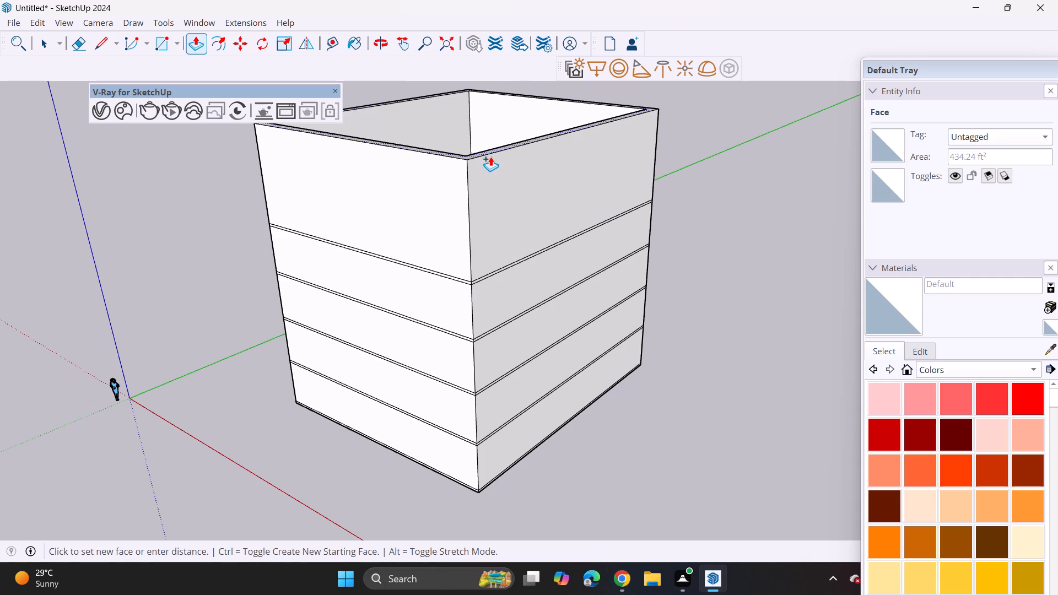
text(10')
key(Return)
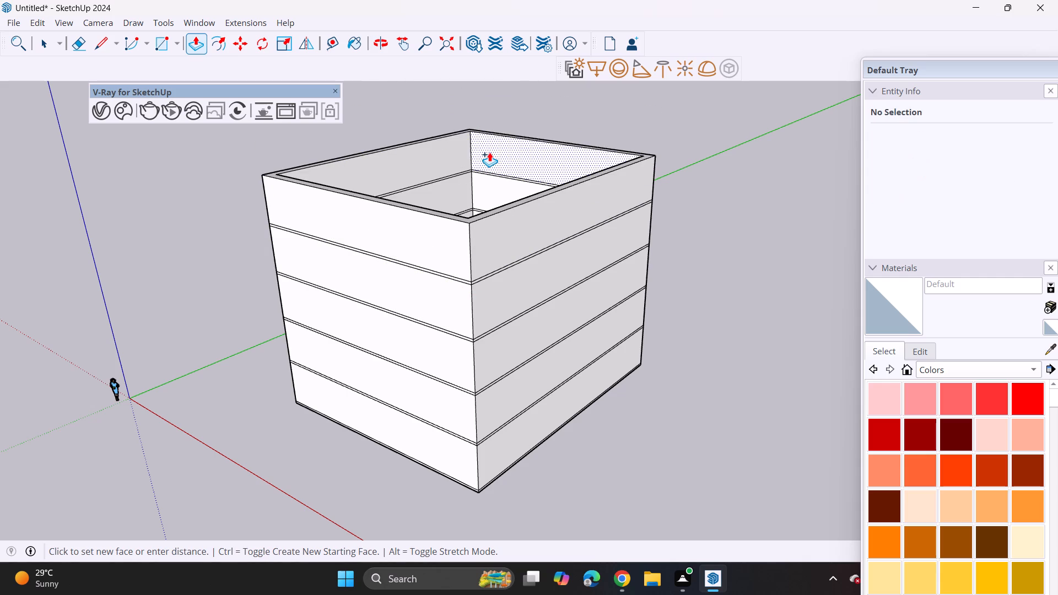
Add a sixth storey by extruding the wall's top face up 6 as a separate band, followed by a 10' wall section.
click(474, 220)
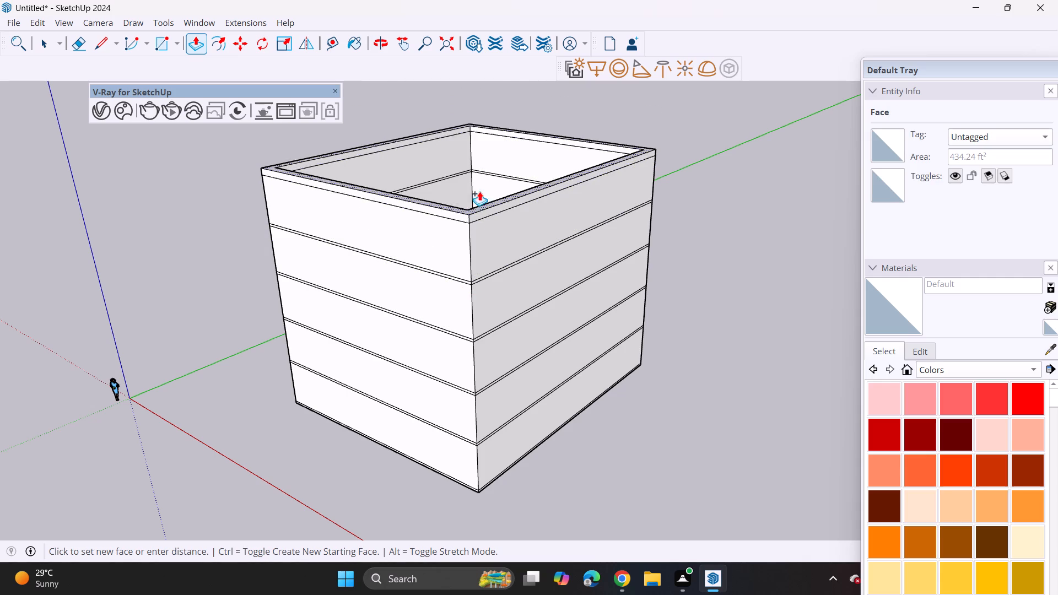
key(6)
key(Return)
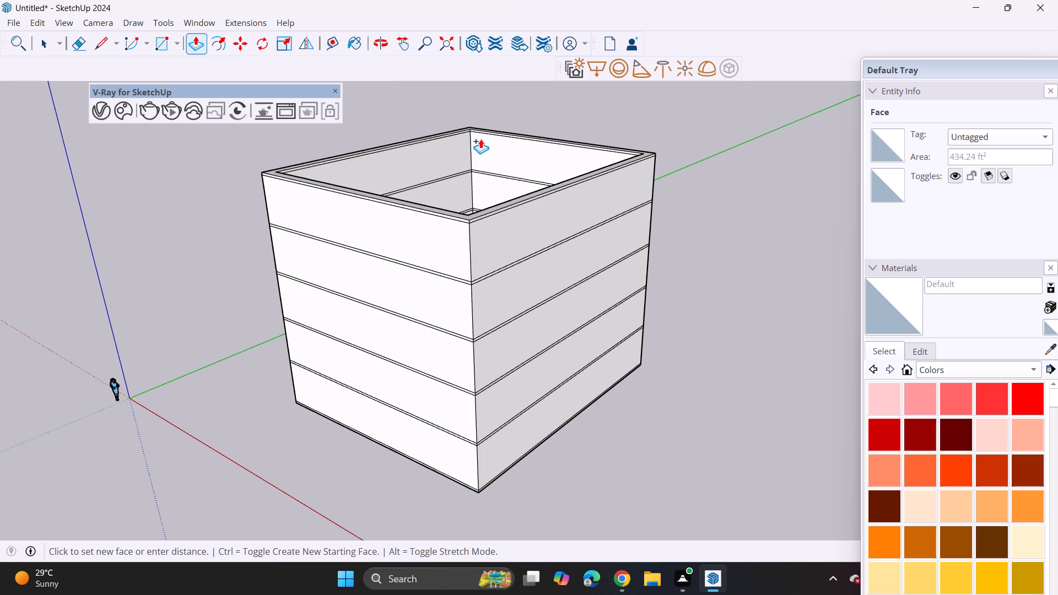
click(467, 217)
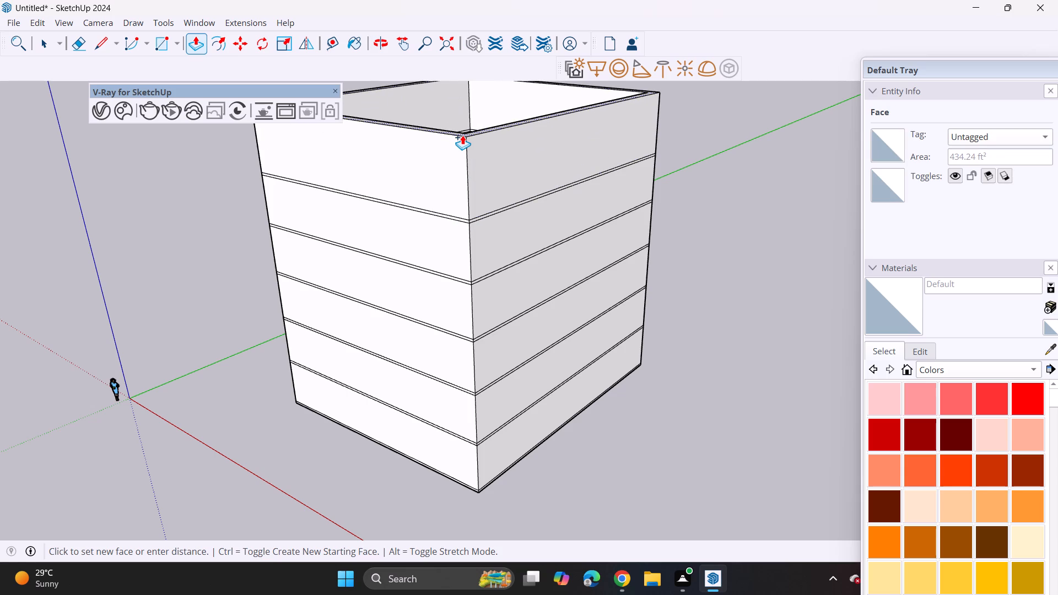
text(10')
key(Return)
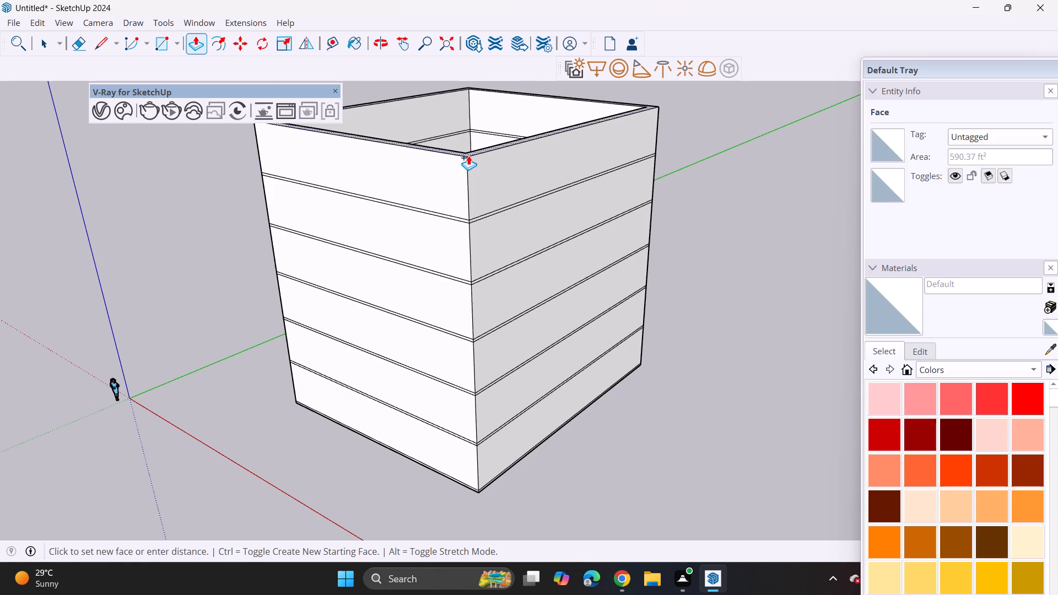
Add a seventh storey by extruding the wall's top face up 6 as a separate band, followed by a 10' wall section.
click(468, 155)
key(6)
key(Return)
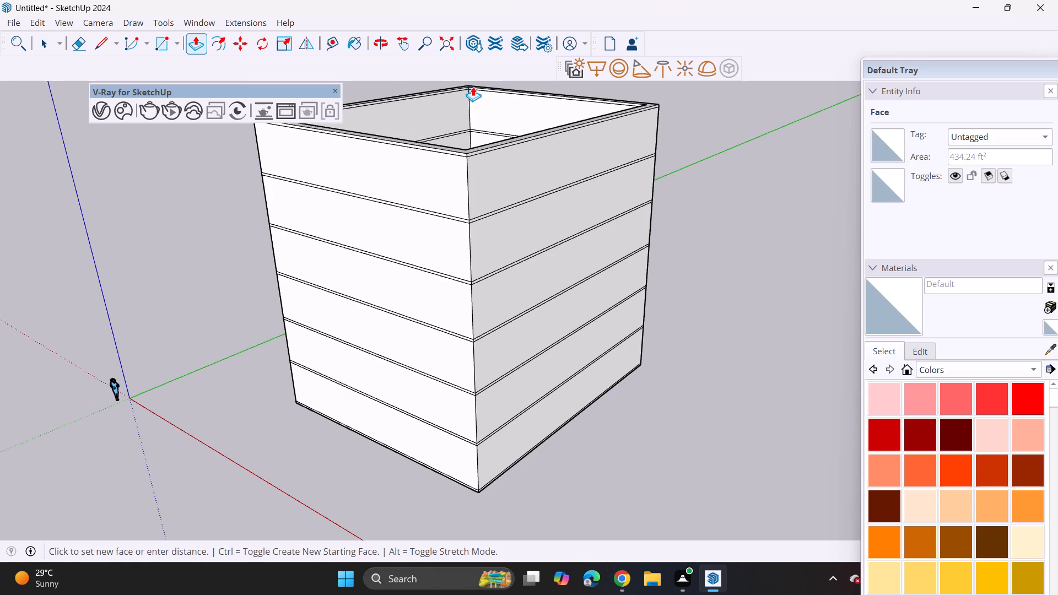
scroll(388, 221, down, 4)
middle_drag(388, 297, 394, 201)
scroll(400, 322, up, 2)
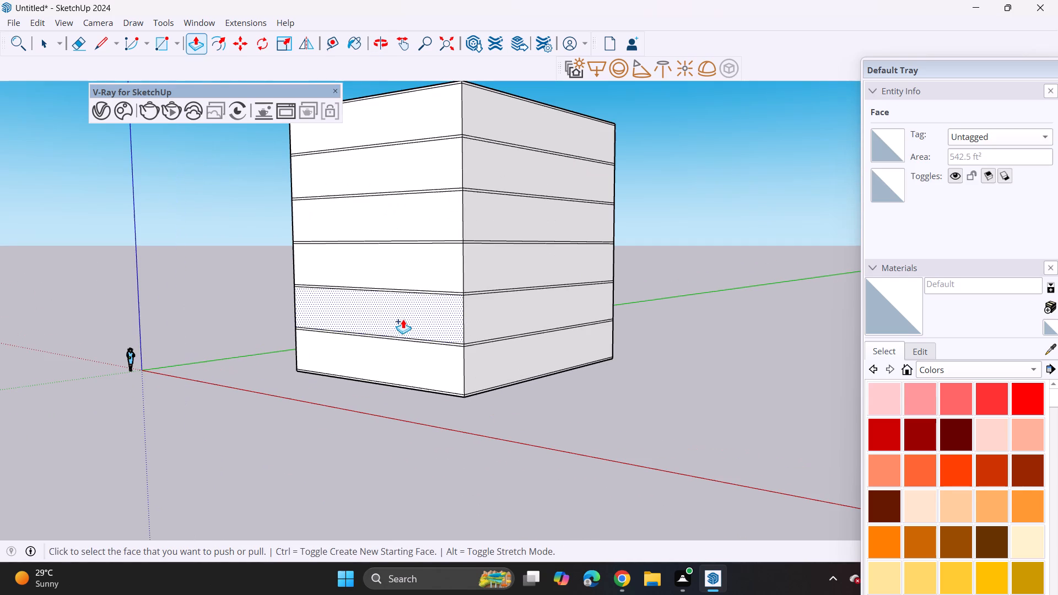
middle_drag(428, 230, 397, 345)
middle_drag(419, 244, 401, 325)
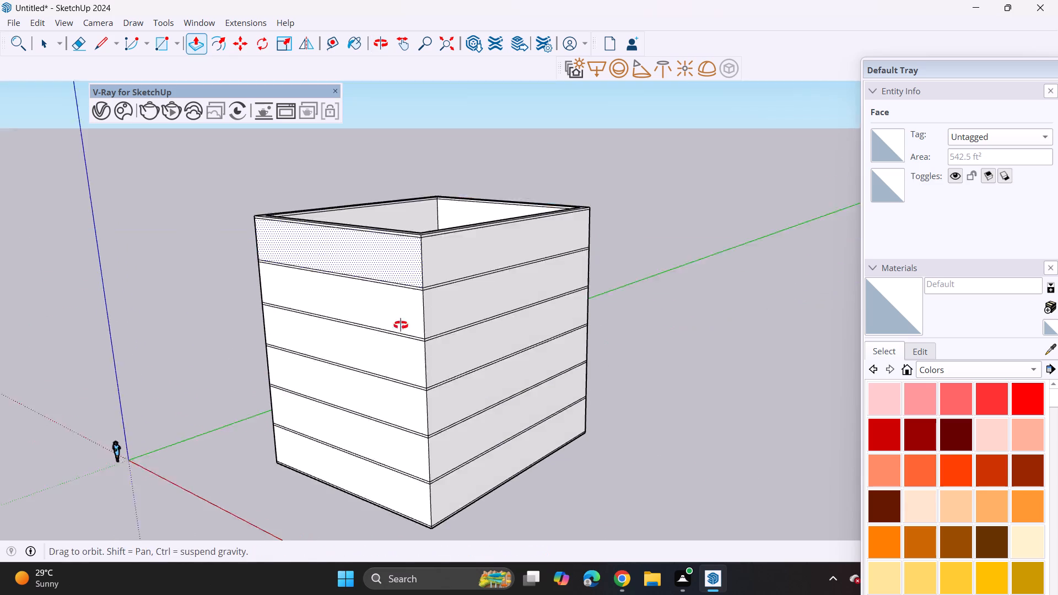
middle_drag(401, 325, 397, 333)
scroll(402, 288, up, 5)
click(419, 256)
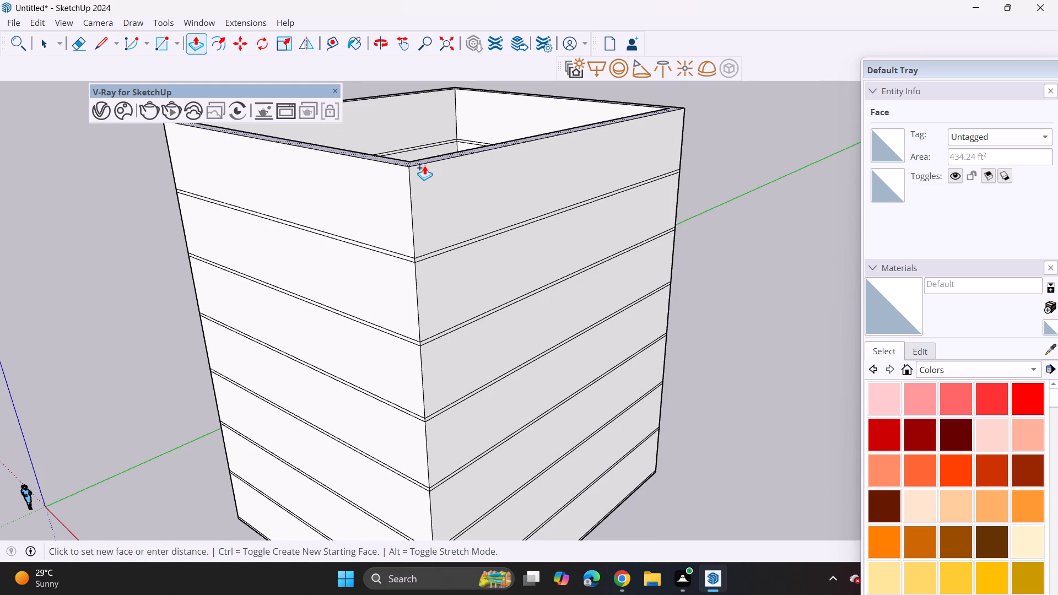
text(10')
key(Return)
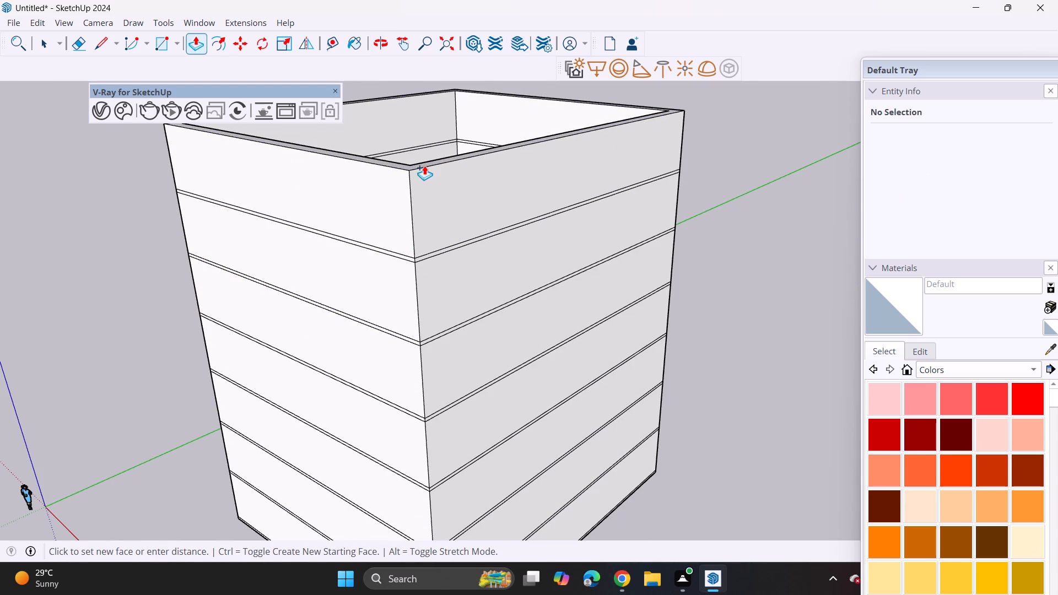
Add an eighth storey by extruding the wall's top face up 6 as a separate band, followed by a 10' wall section.
click(424, 167)
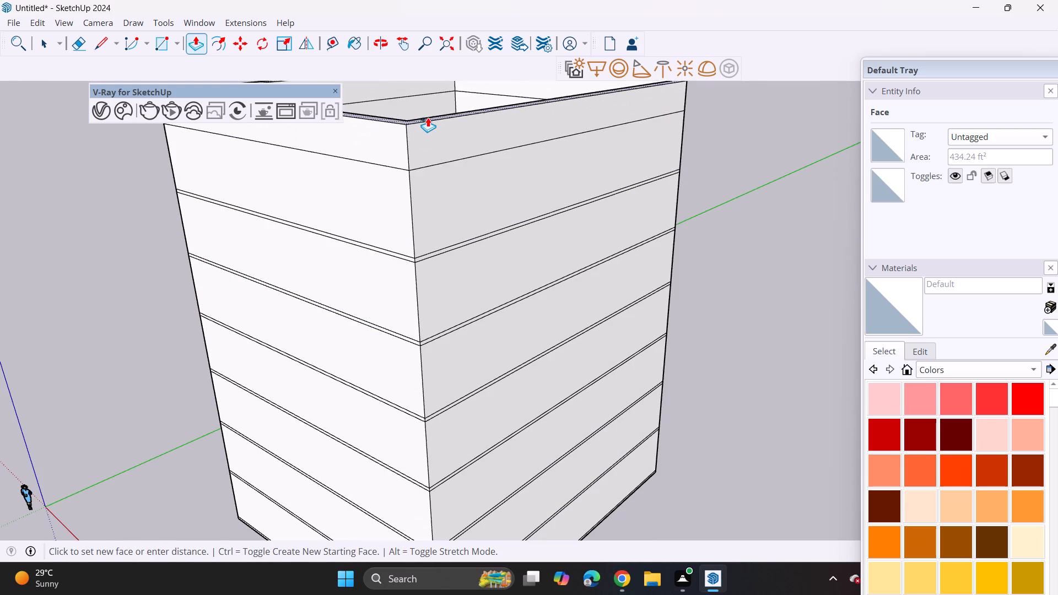
key(6)
key(Return)
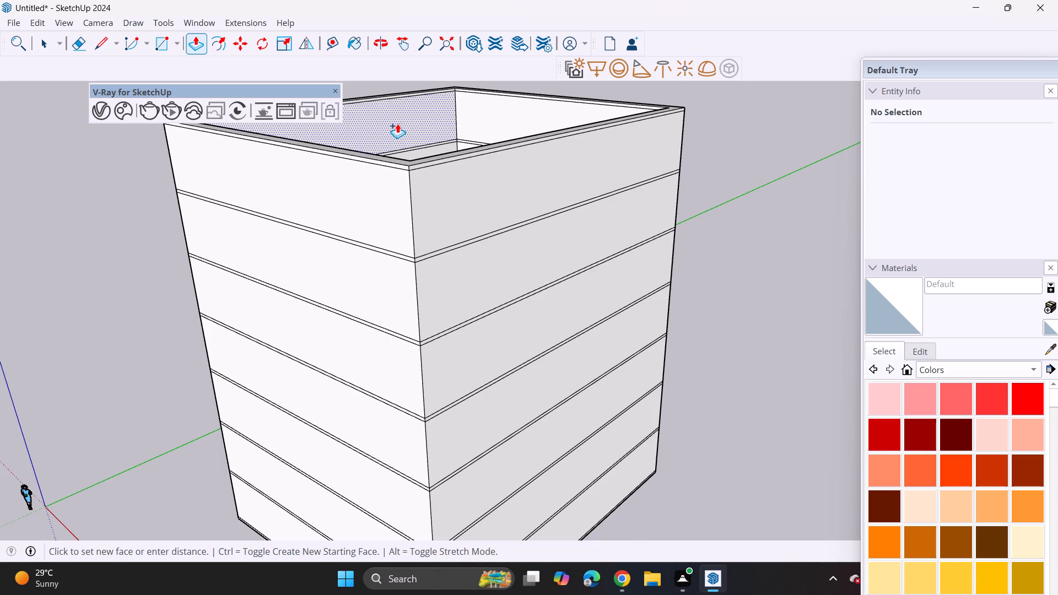
middle_drag(397, 123, 360, 311)
click(315, 486)
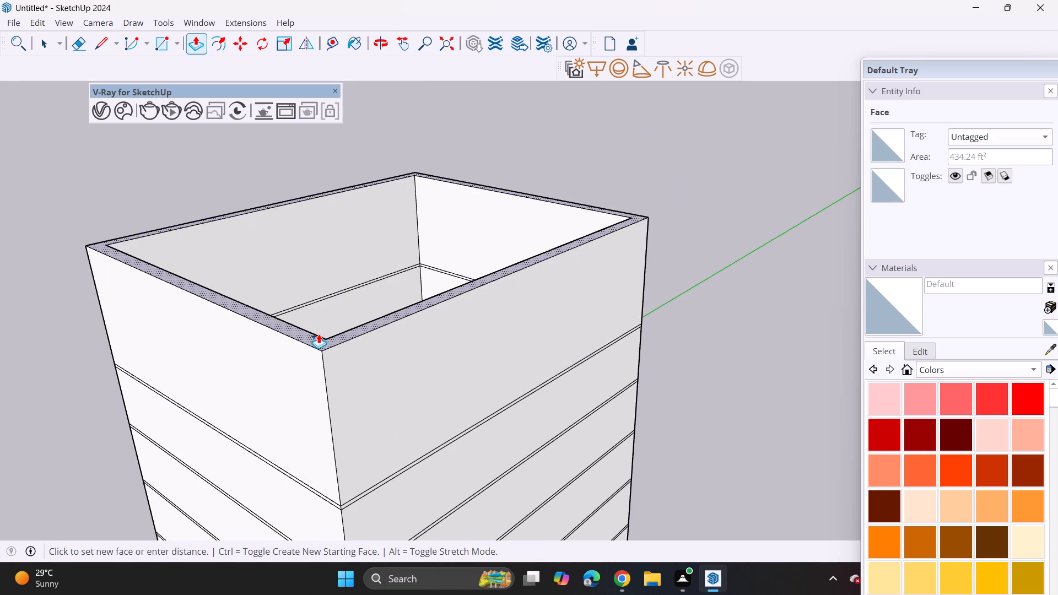
text(10')
key(Return)
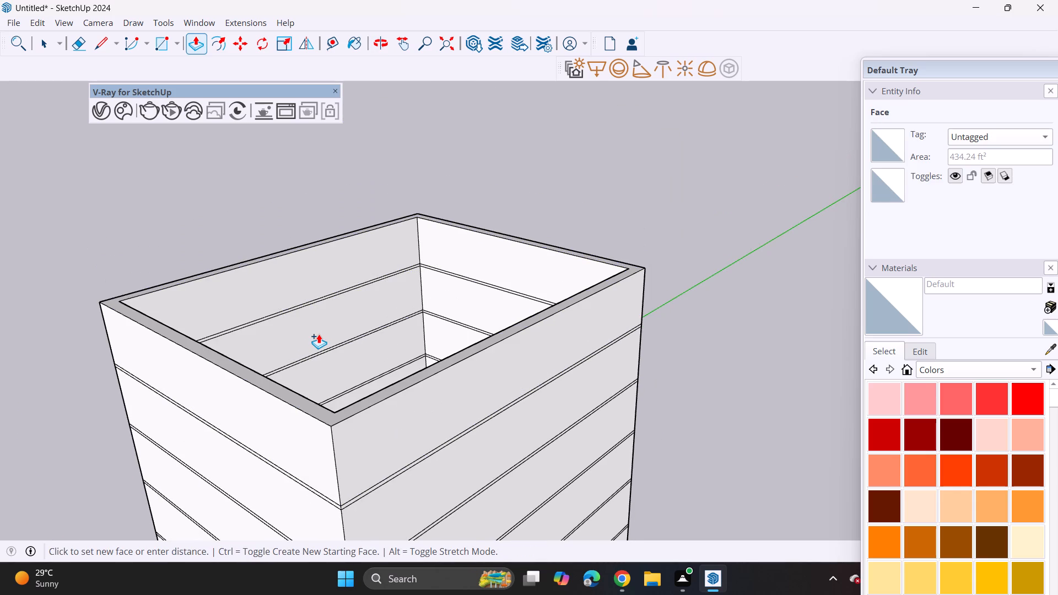
Add a ninth storey by extruding the wall's top face up 6 as a separate band, followed by a 10' wall section.
scroll(332, 382, down, 1)
click(338, 408)
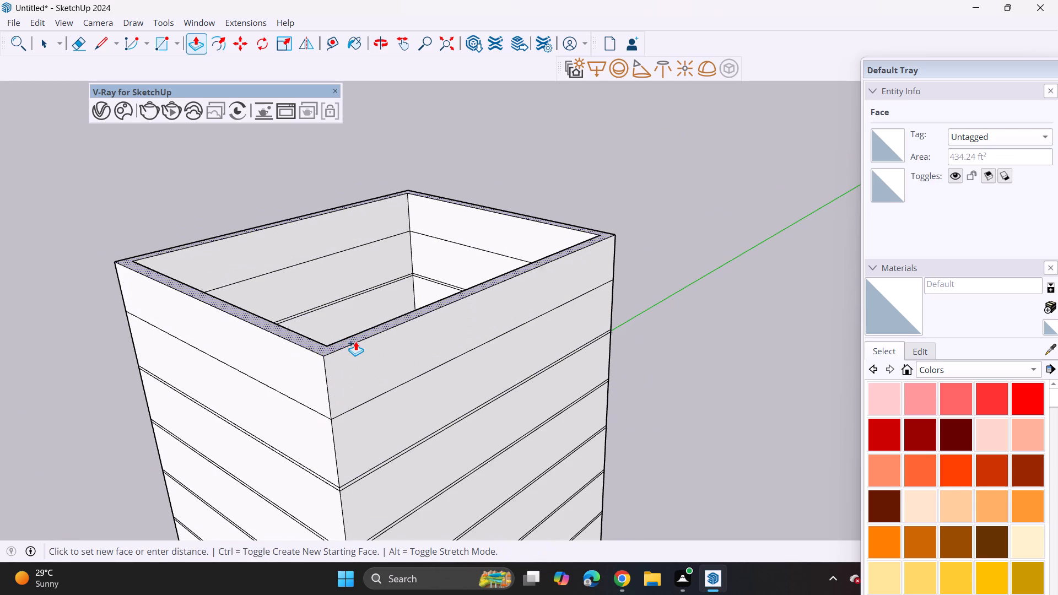
key(6)
key(Return)
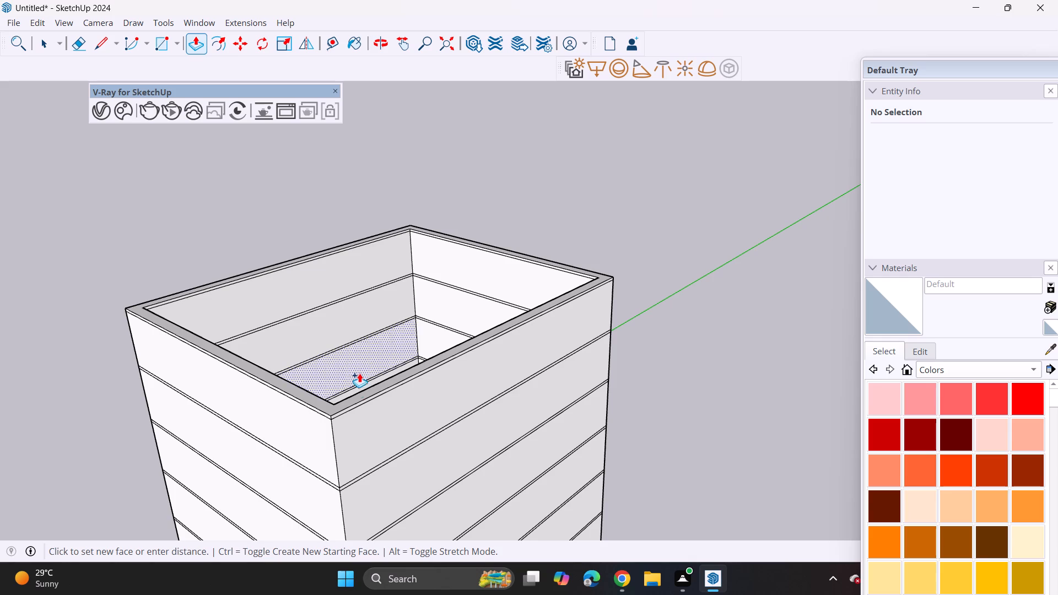
click(355, 399)
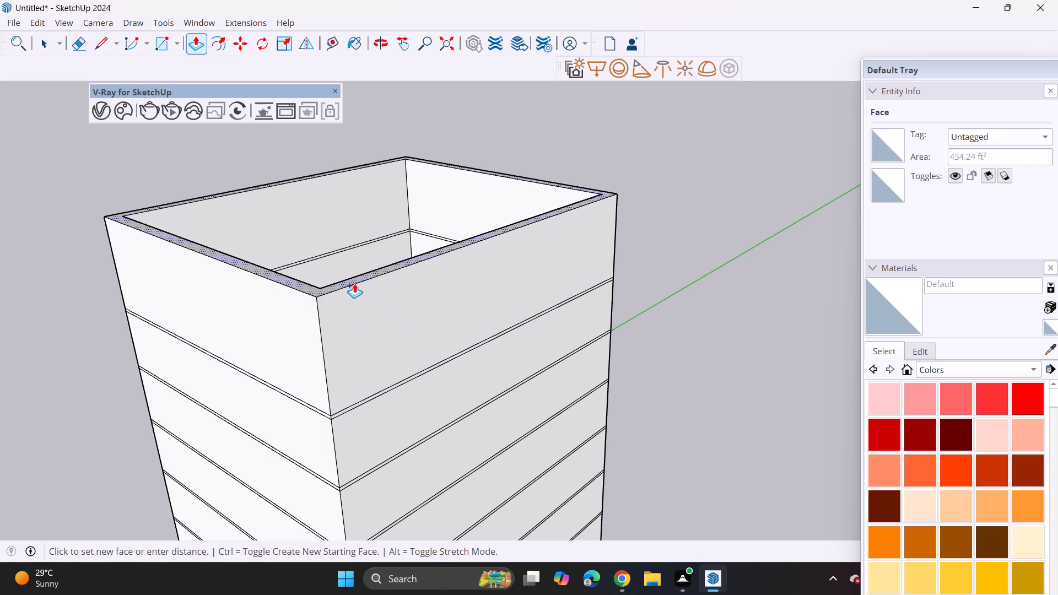
text(10')
key(Return)
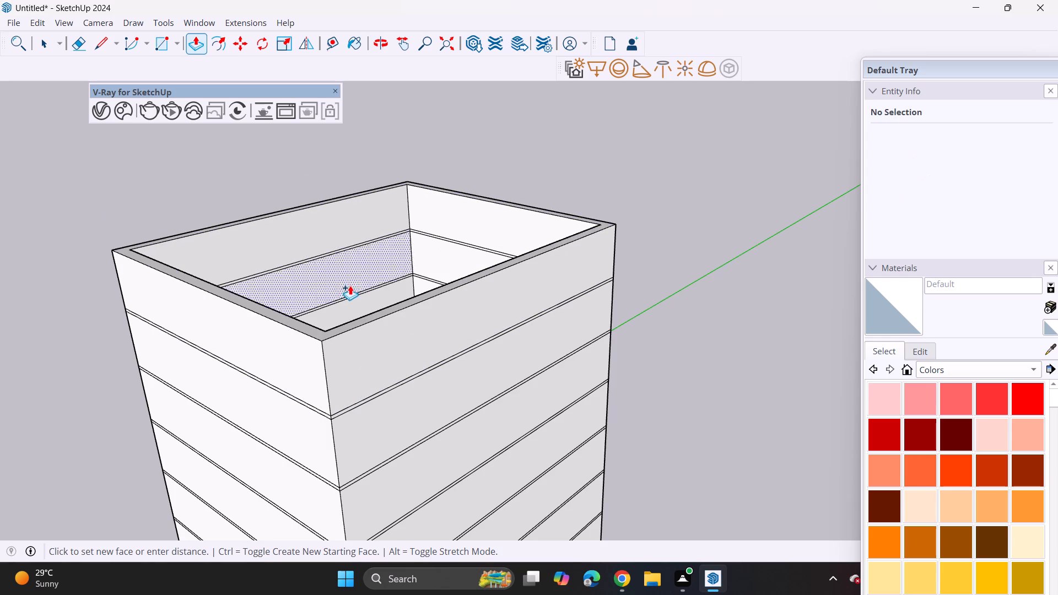
Add a tenth storey by extruding the wall's top face up 6 as a separate band, followed by a 10' wall section.
click(325, 332)
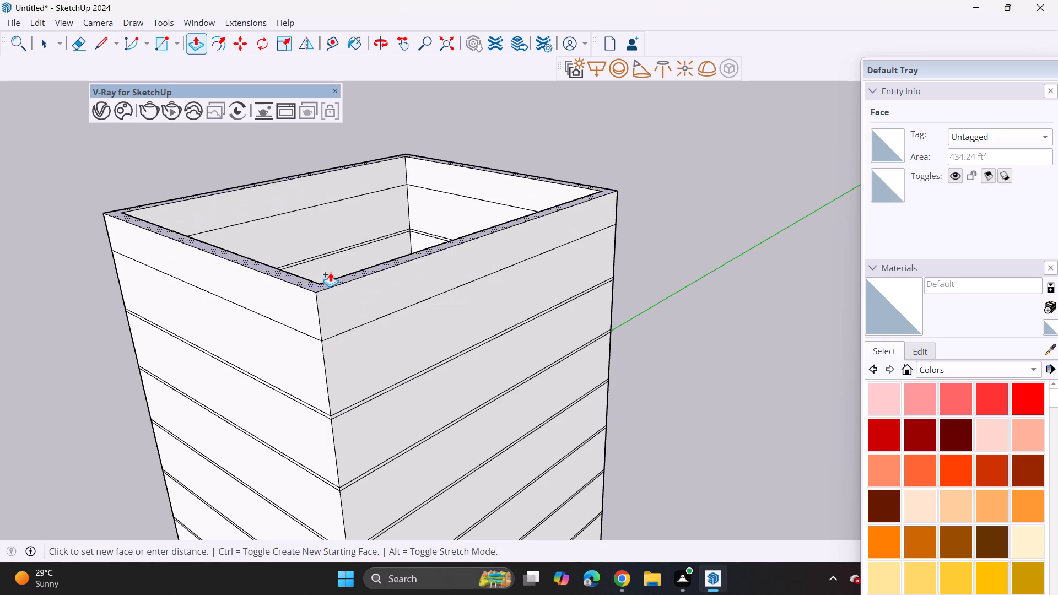
key(6)
key(Return)
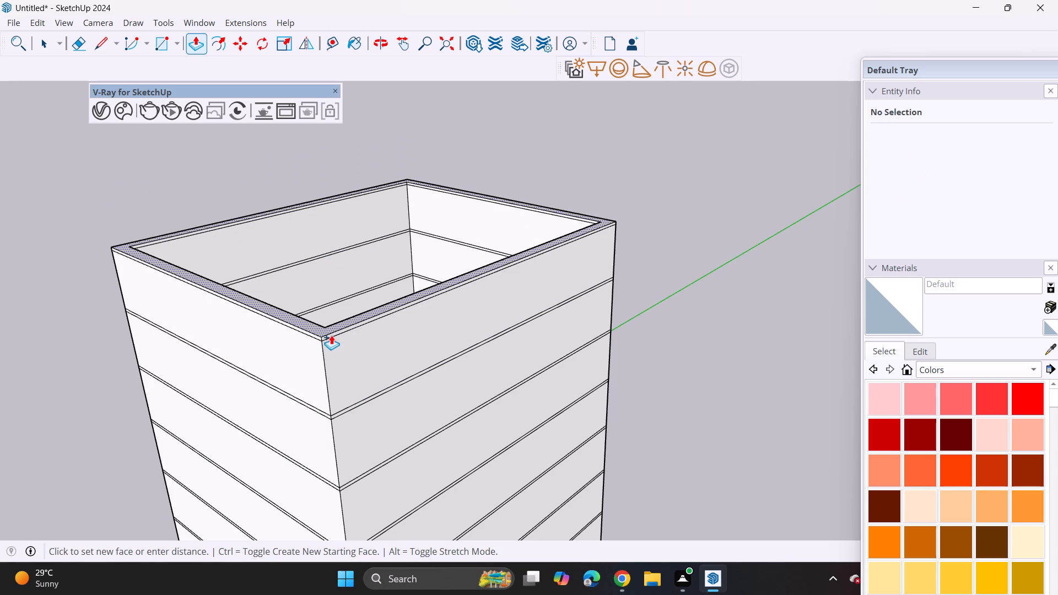
click(331, 330)
text(10')
key(Return)
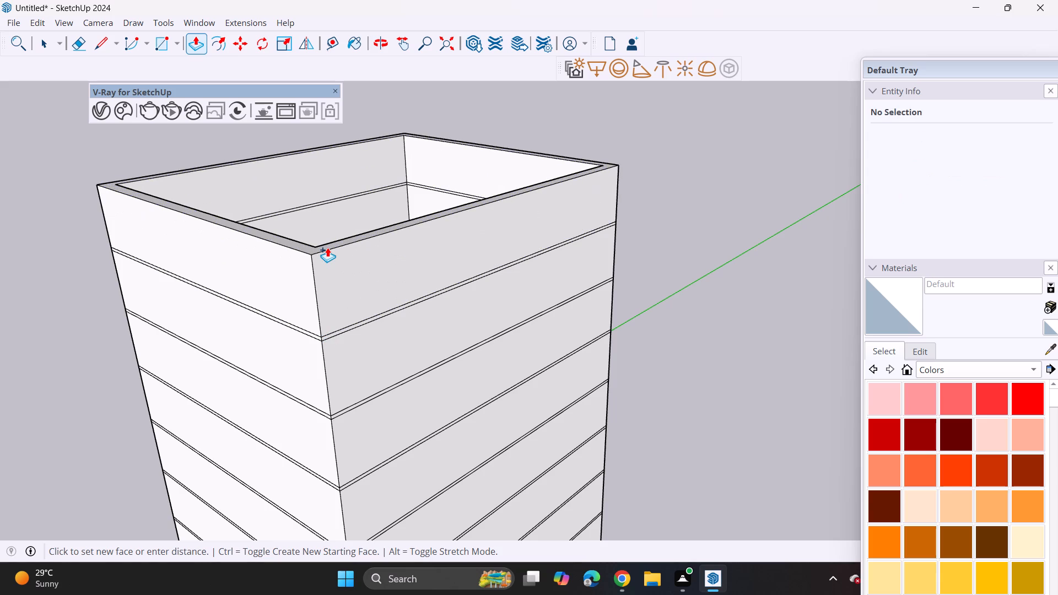
Add an eleventh storey by extruding the wall's top face up 6 as a separate band, followed by a 10' wall section.
click(325, 247)
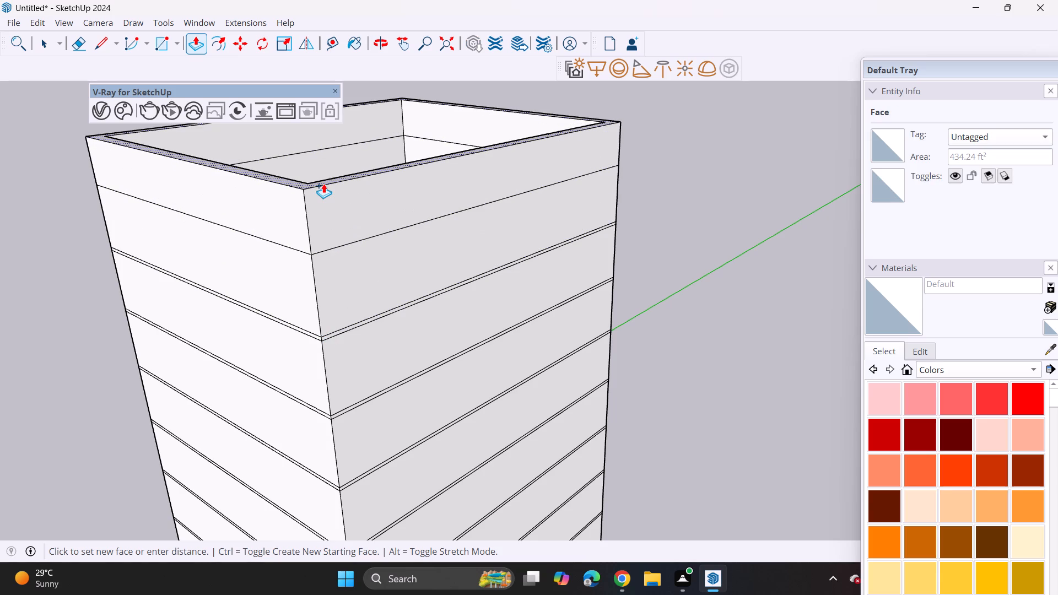
key(6)
key(Return)
click(333, 241)
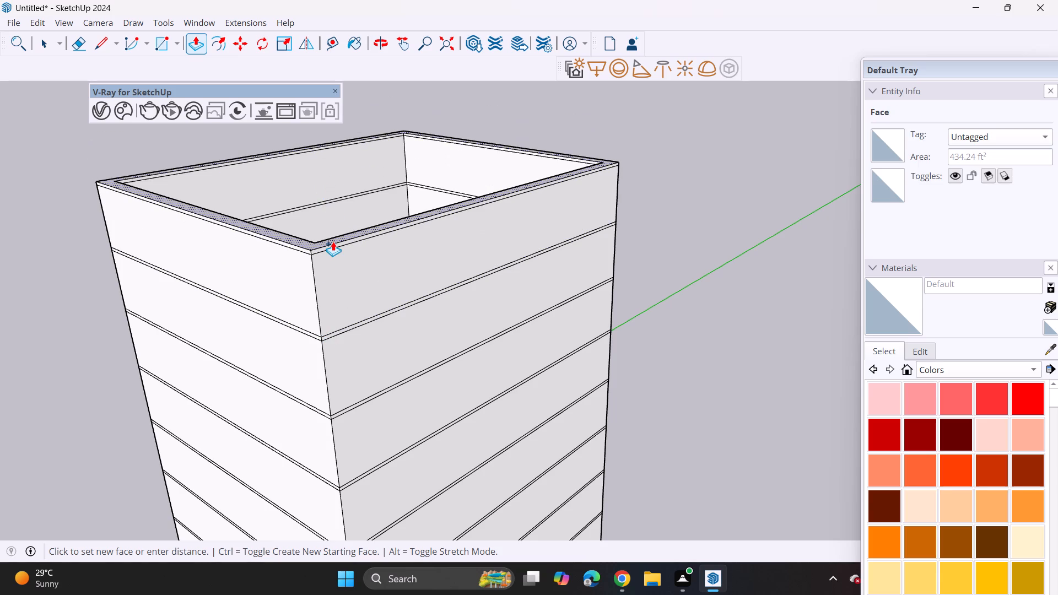
text(10')
key(Return)
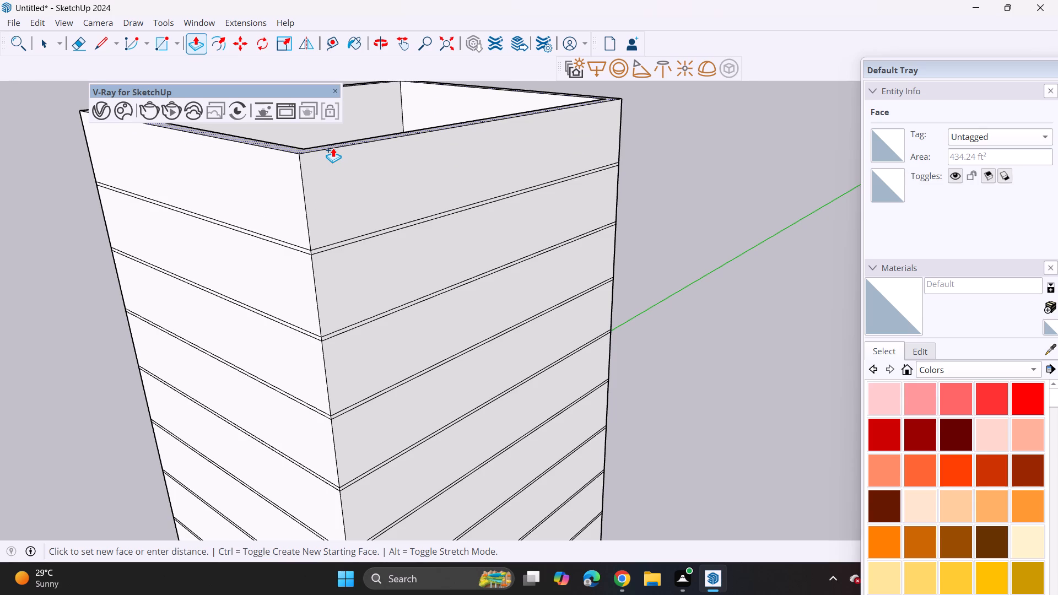
Add a twelfth storey by extruding the wall's top face up 6 as a separate band, followed by a 10' wall section.
middle_drag(345, 143, 318, 291)
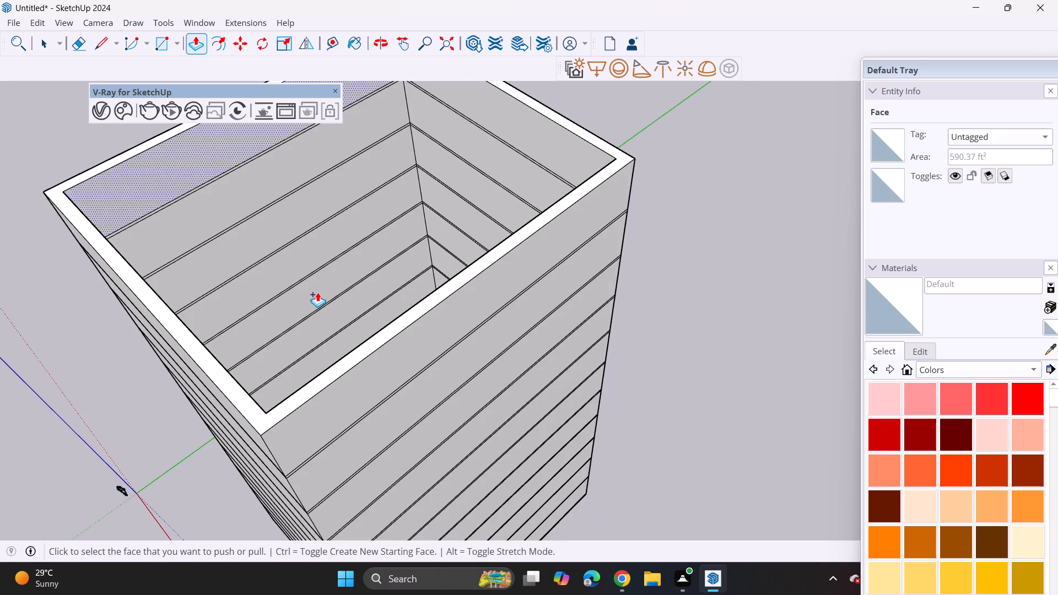
click(259, 416)
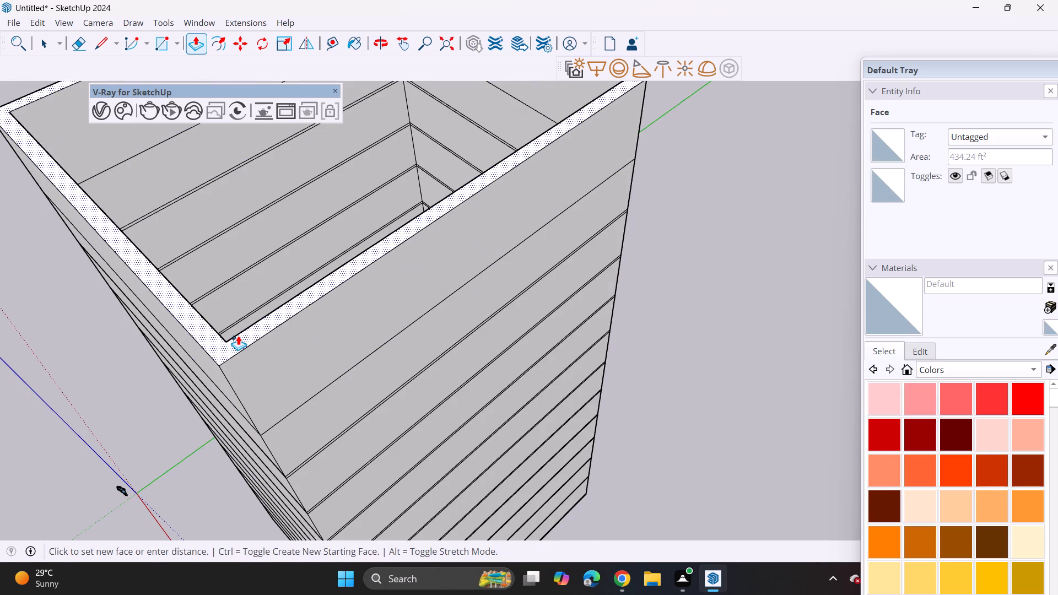
key(6)
key(Return)
click(271, 410)
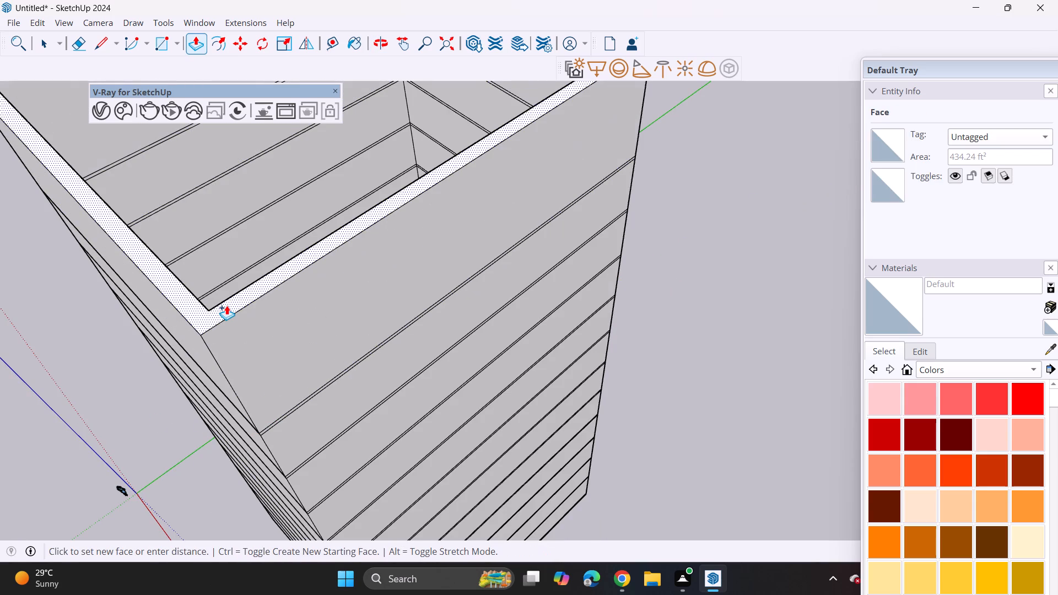
text(10')
key(Return)
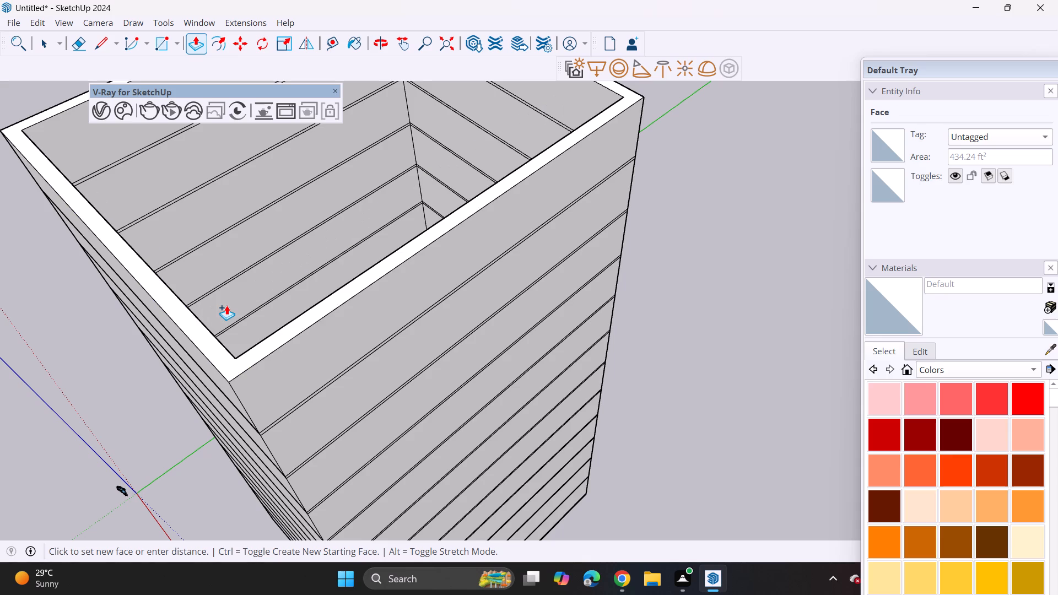
Add a thirteenth storey by extruding the wall's top face up 6 as a separate band, followed by a 10' wall section.
click(228, 363)
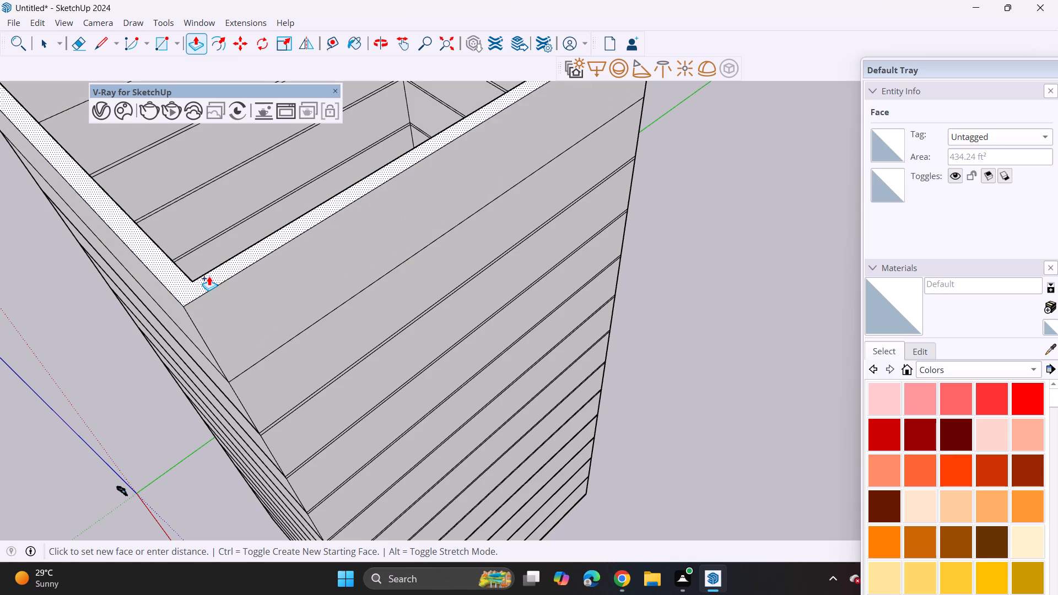
key(6)
key(Return)
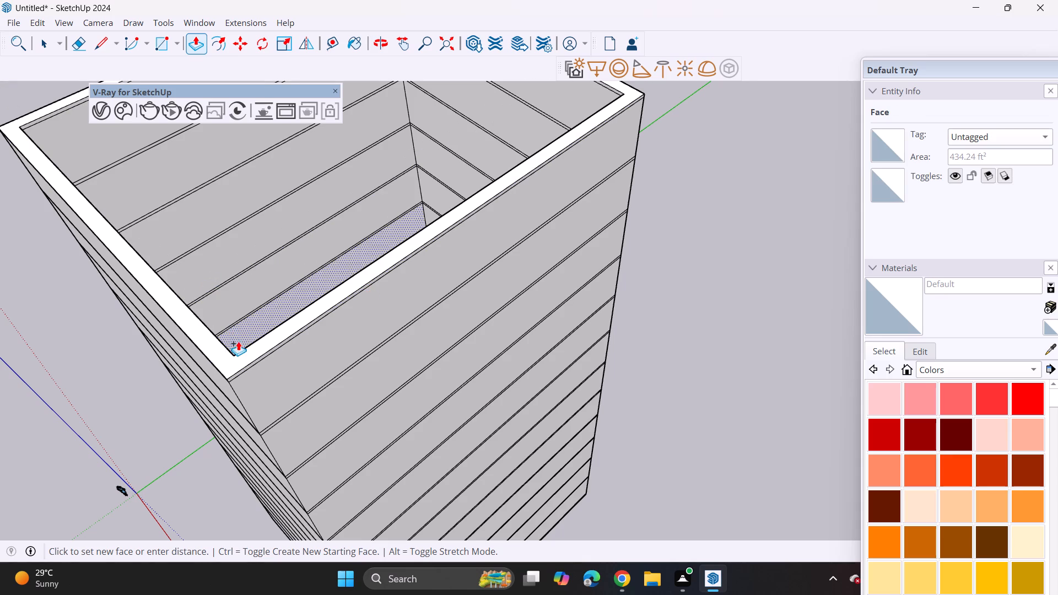
click(242, 367)
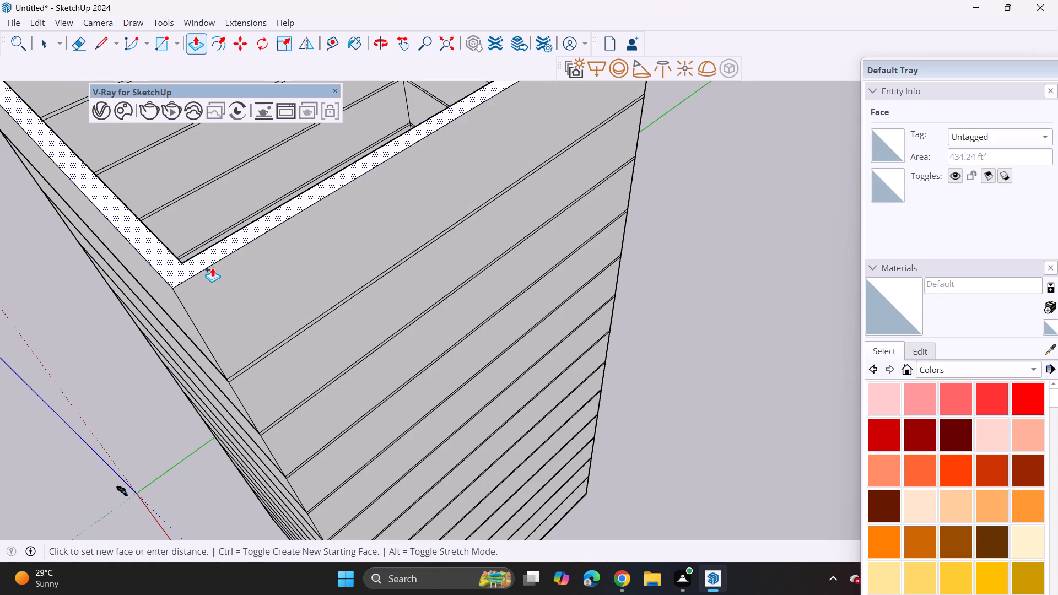
text(10')
key(Return)
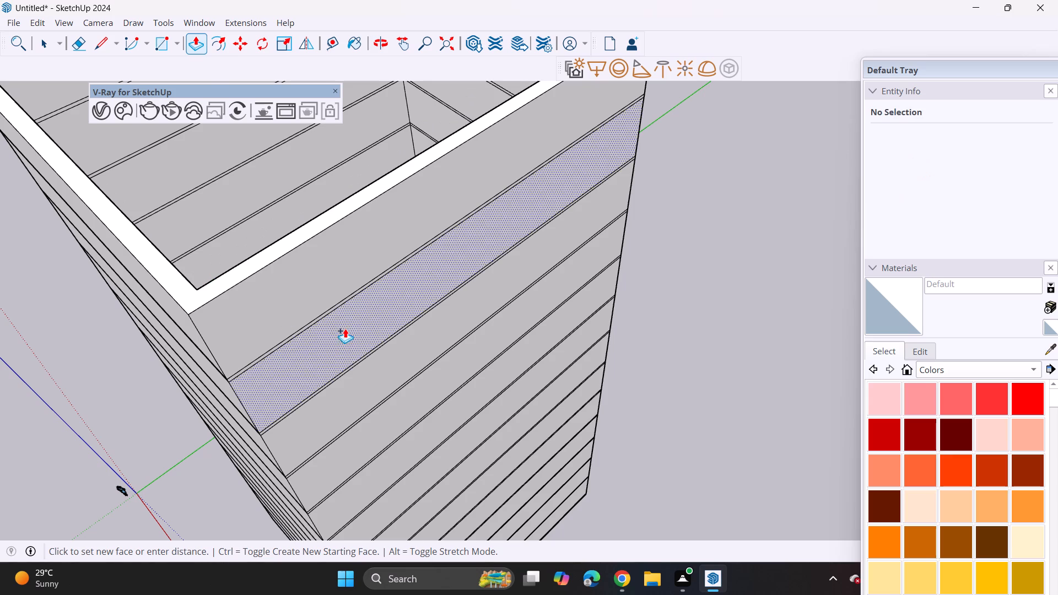
Add a fourteenth storey by extruding the wall's top face up 6 as a separate band, followed by a 10' wall section.
scroll(295, 345, down, 5)
middle_drag(269, 453, 276, 289)
scroll(280, 272, down, 7)
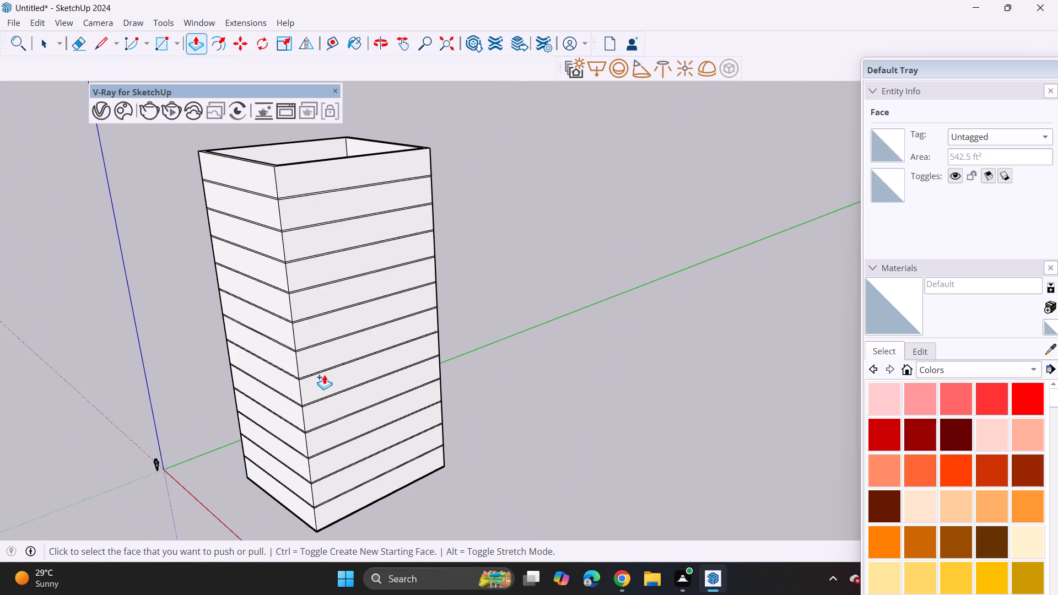
shift+middle_drag(325, 375, 389, 334)
middle_drag(379, 361, 387, 332)
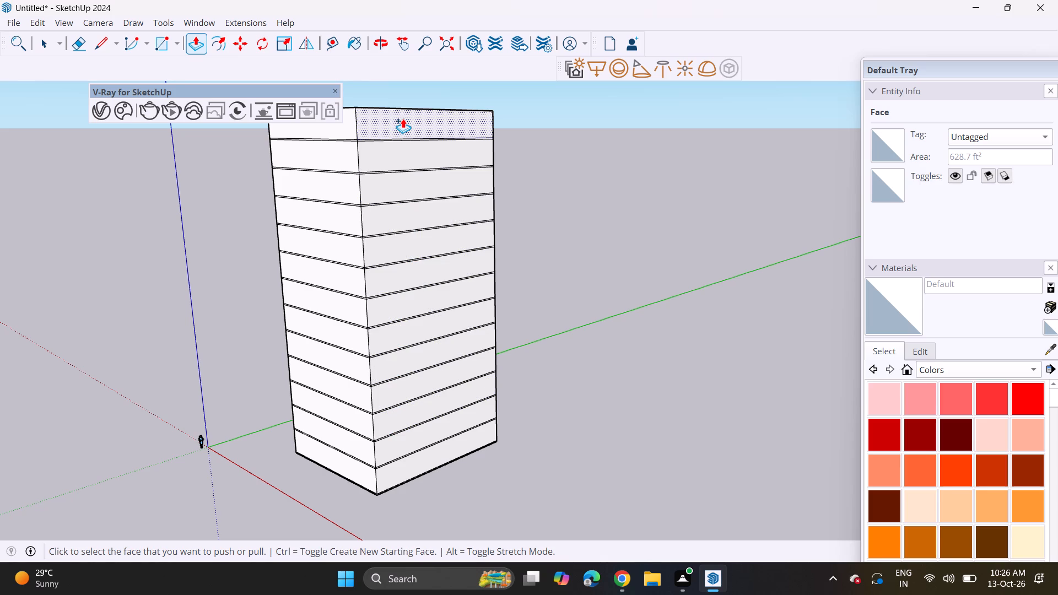
middle_drag(404, 117, 409, 256)
middle_drag(373, 246, 367, 412)
scroll(390, 333, up, 9)
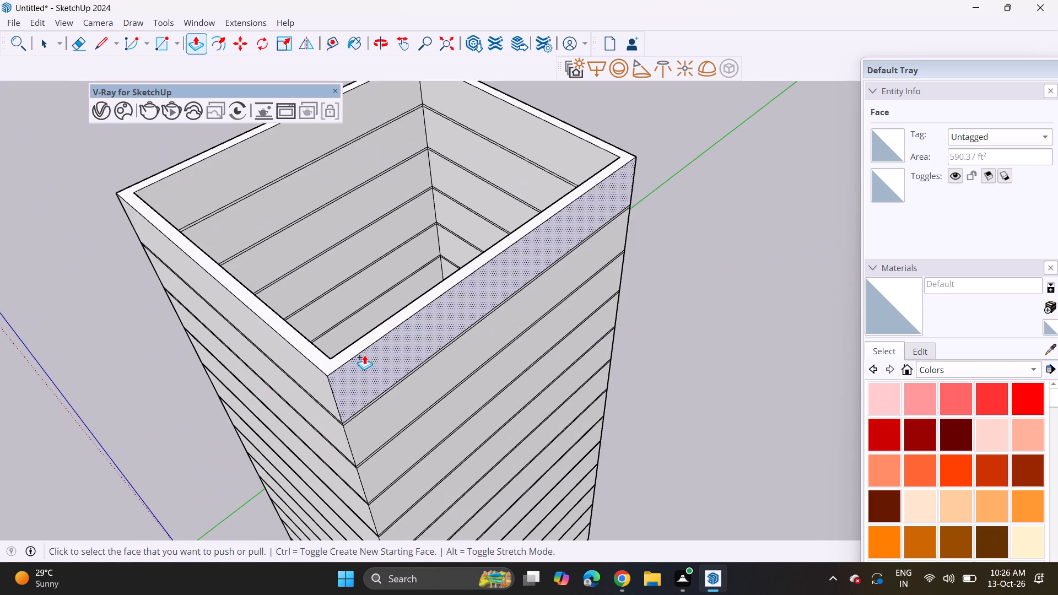
click(364, 345)
key(6)
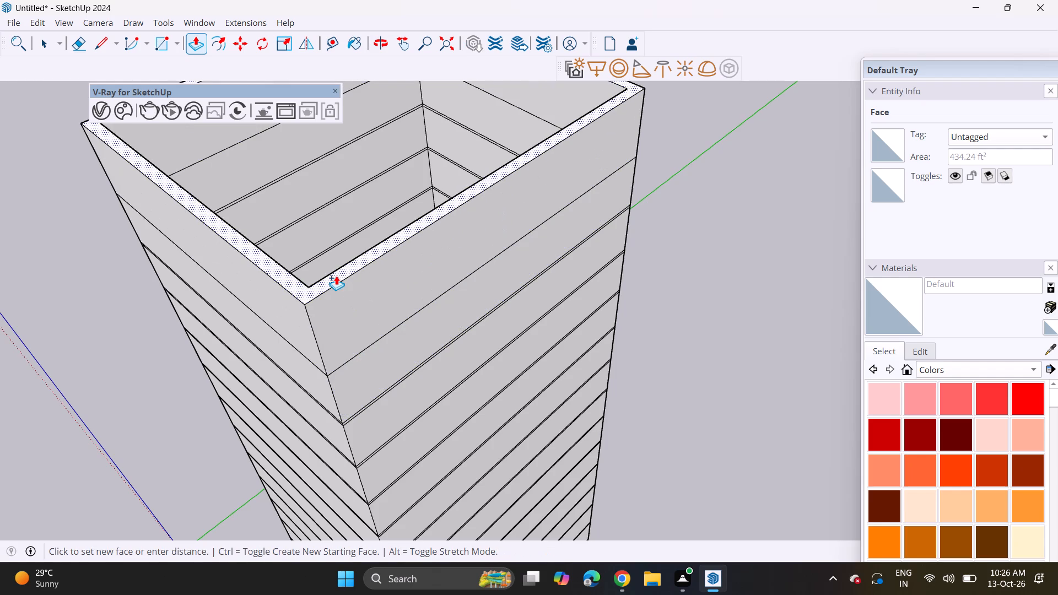
key(Return)
click(380, 327)
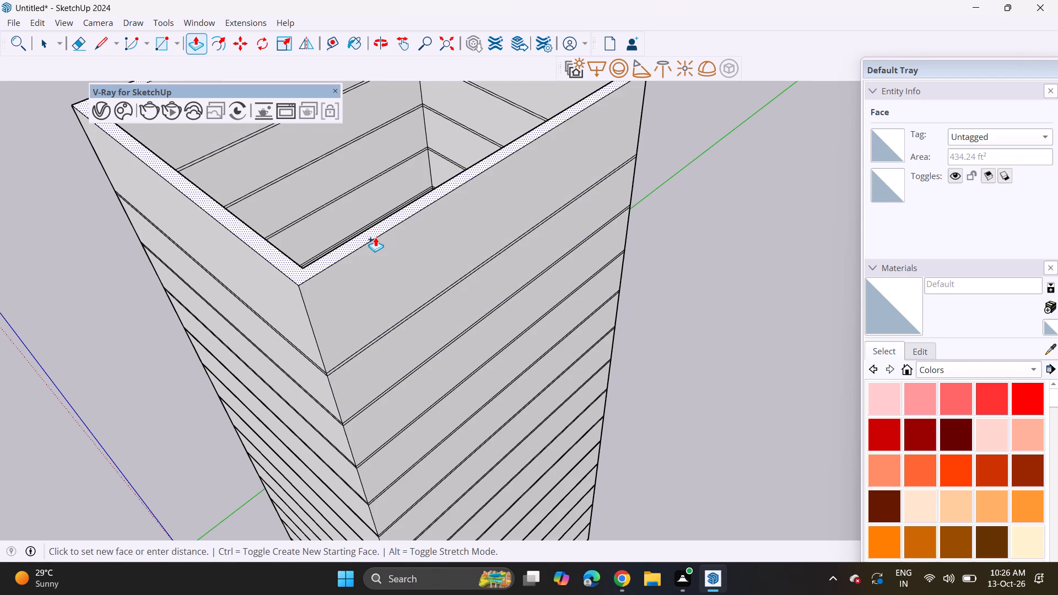
text(10')
key(Return)
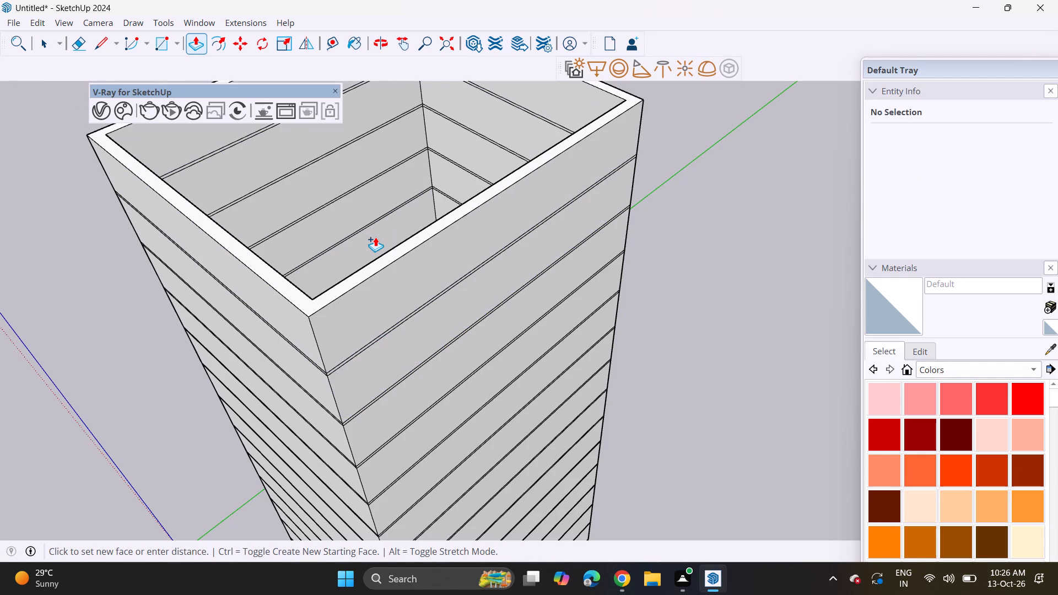
Examine the tower's full height and its lower storeys from outside, around the corner walls.
scroll(368, 241, down, 4)
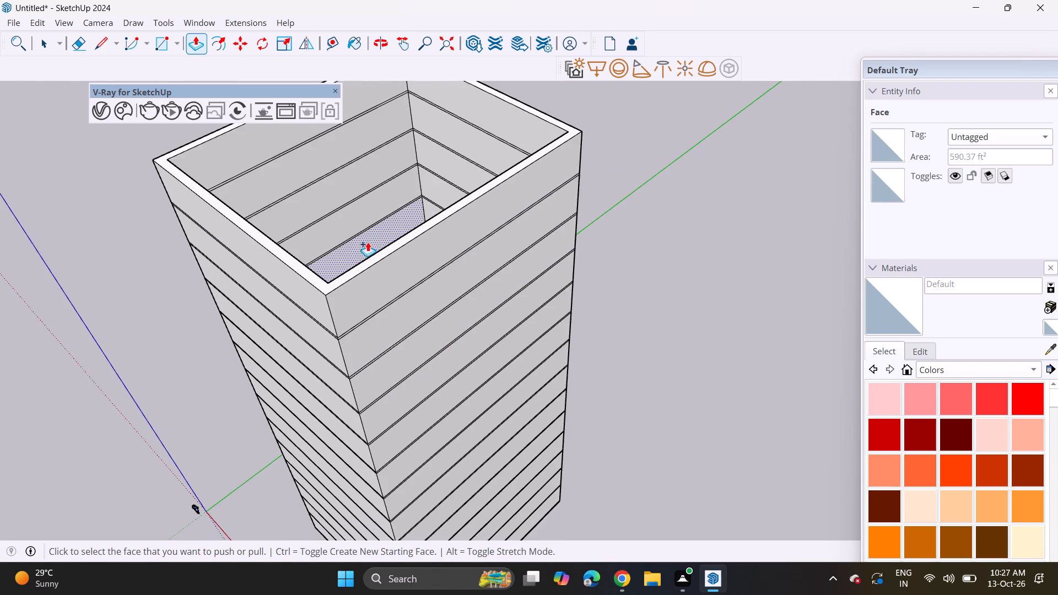
scroll(368, 242, down, 2)
scroll(384, 398, down, 1)
middle_drag(381, 397, 414, 194)
middle_drag(439, 394, 442, 356)
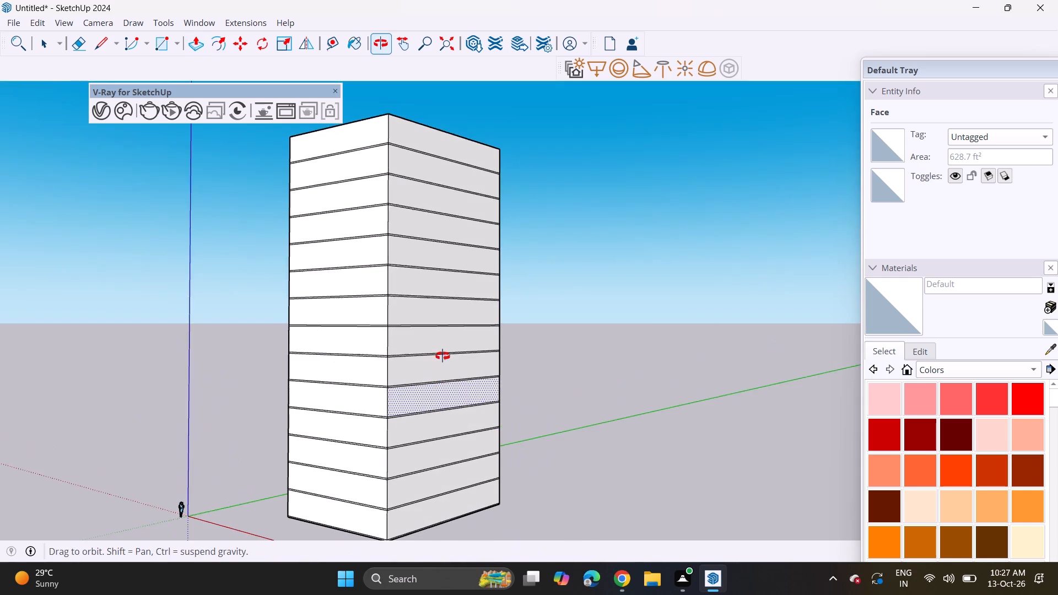
middle_drag(442, 356, 435, 383)
shift+middle_drag(427, 380, 431, 367)
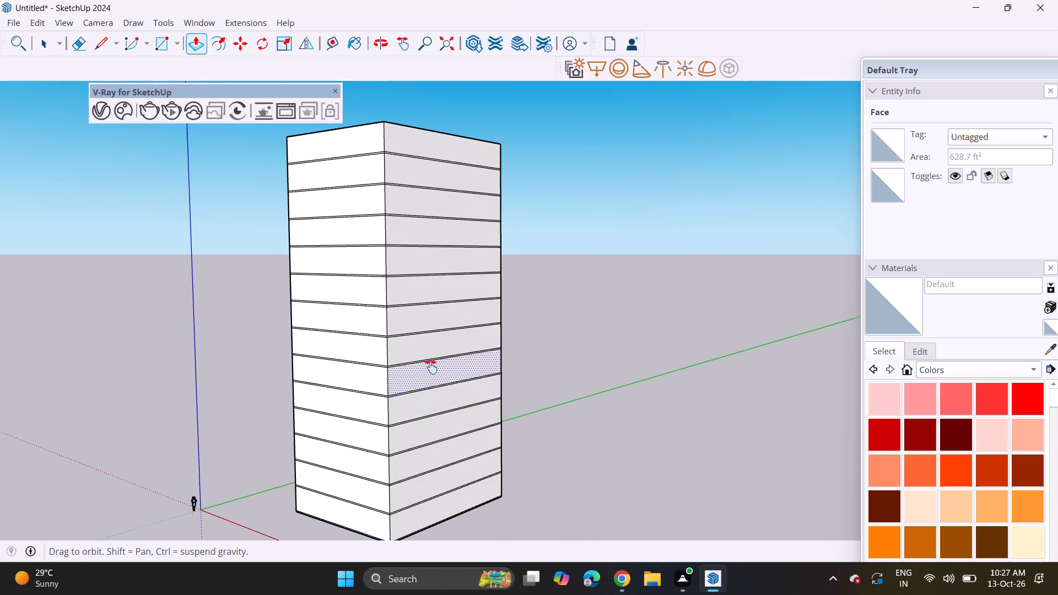
shift+middle_drag(431, 367, 438, 321)
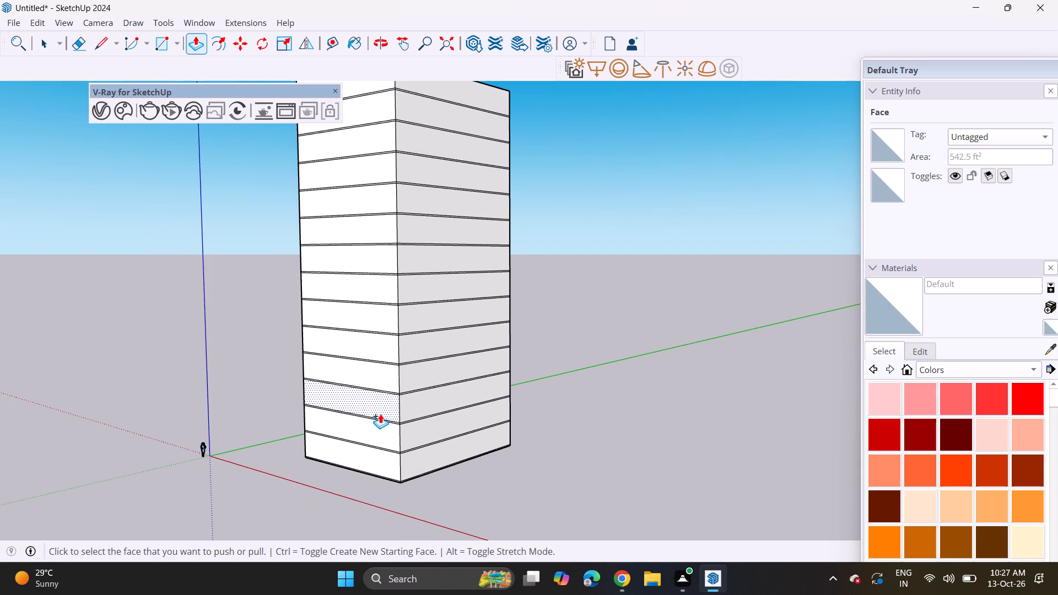
scroll(380, 414, up, 2)
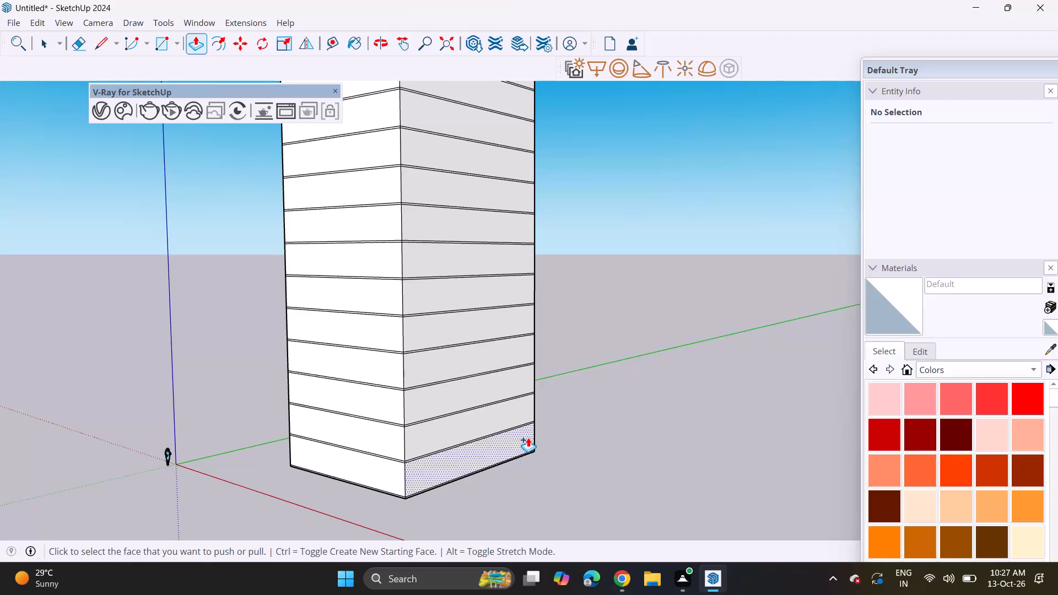
middle_drag(521, 400, 400, 403)
scroll(521, 400, up, 1)
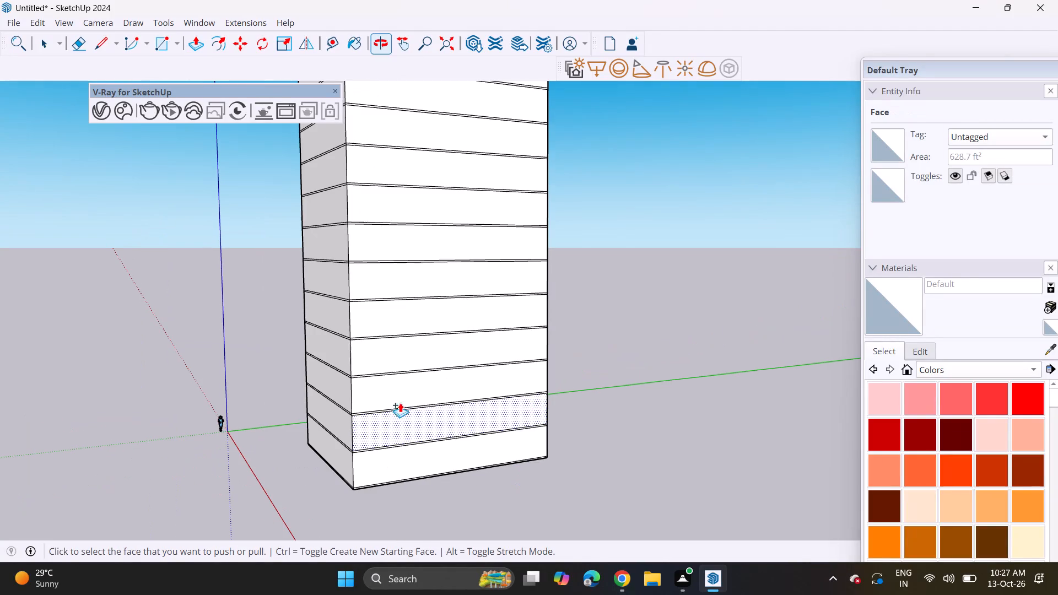
Draw a rectangle on the ground-storey wall near its far corner, spanning from the base band up to the first storey band.
click(168, 51)
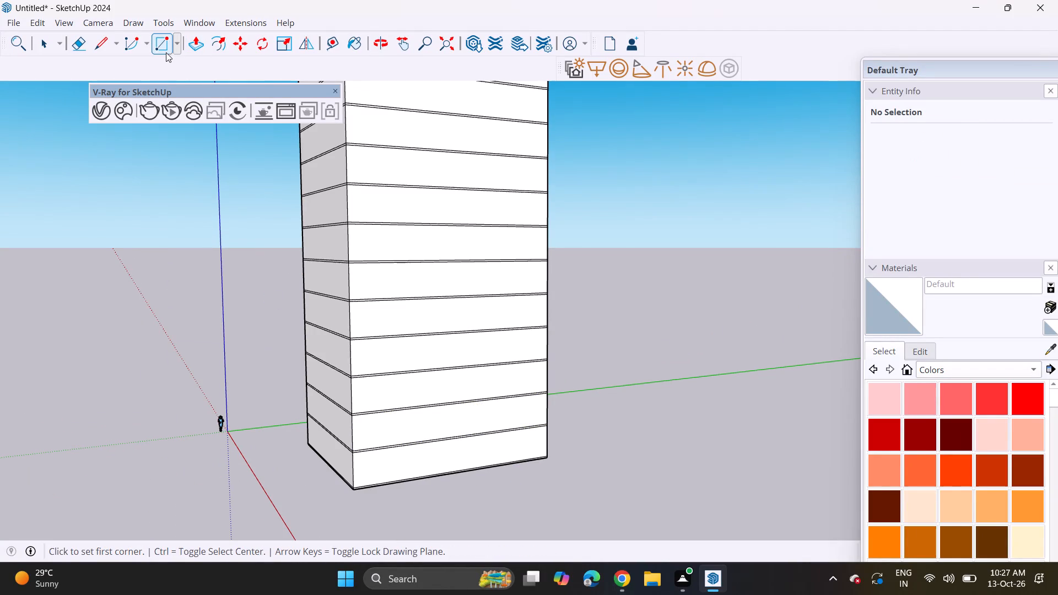
middle_drag(378, 452, 486, 453)
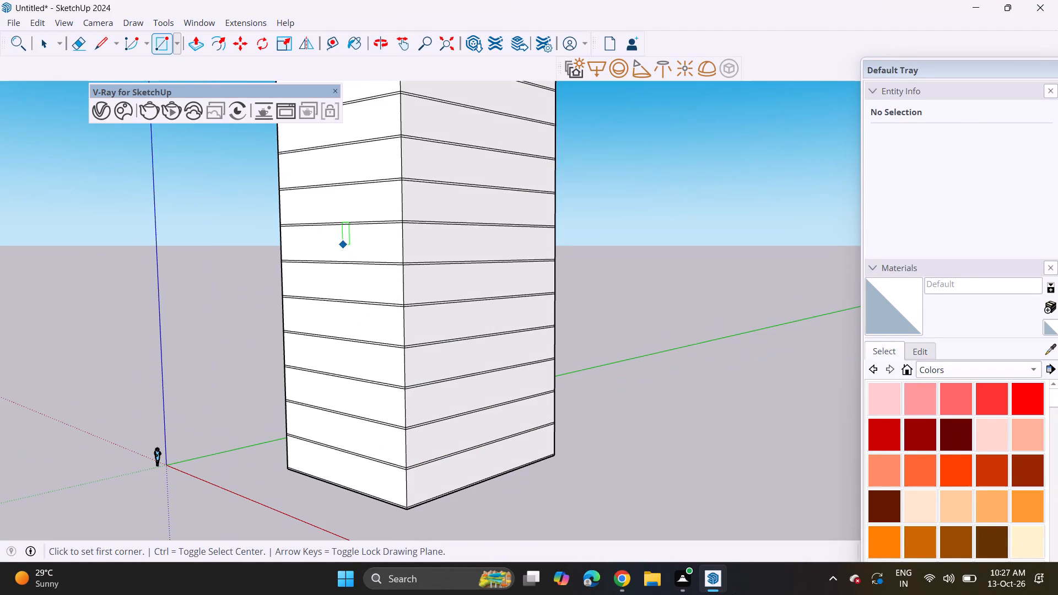
scroll(520, 434, up, 9)
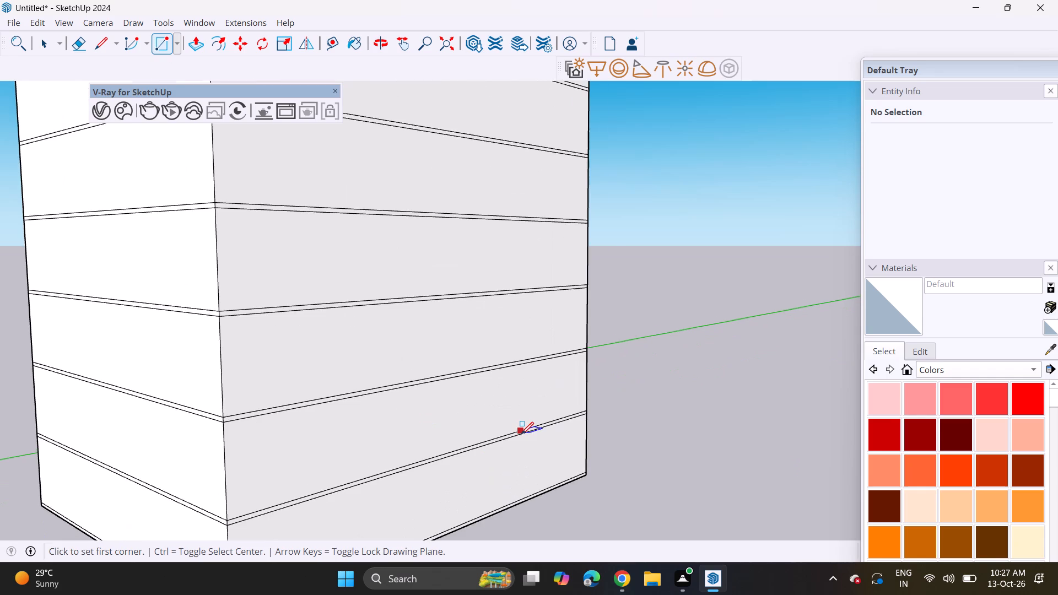
scroll(521, 434, up, 6)
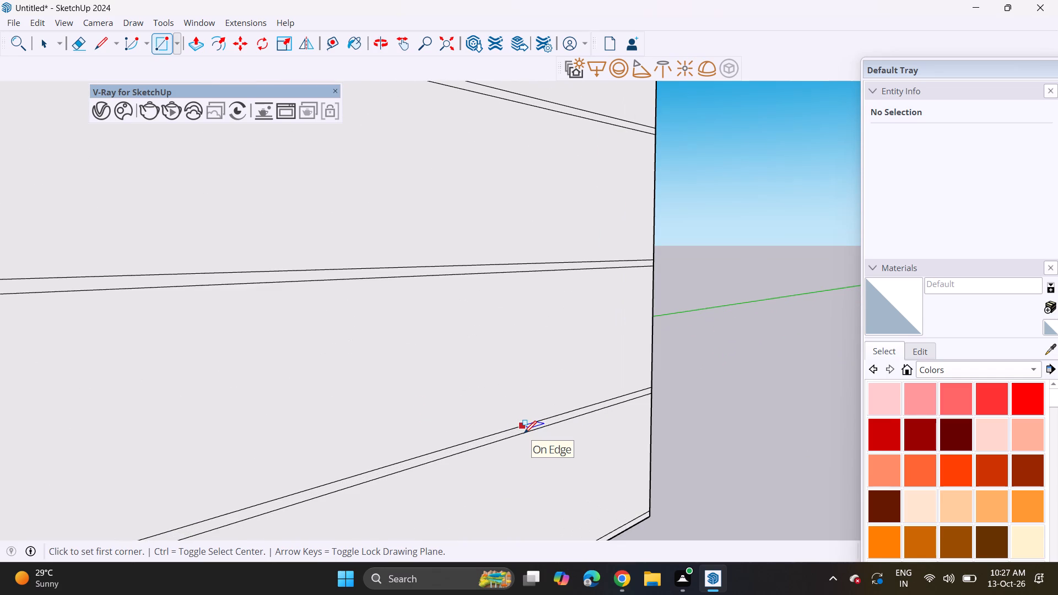
scroll(524, 433, down, 8)
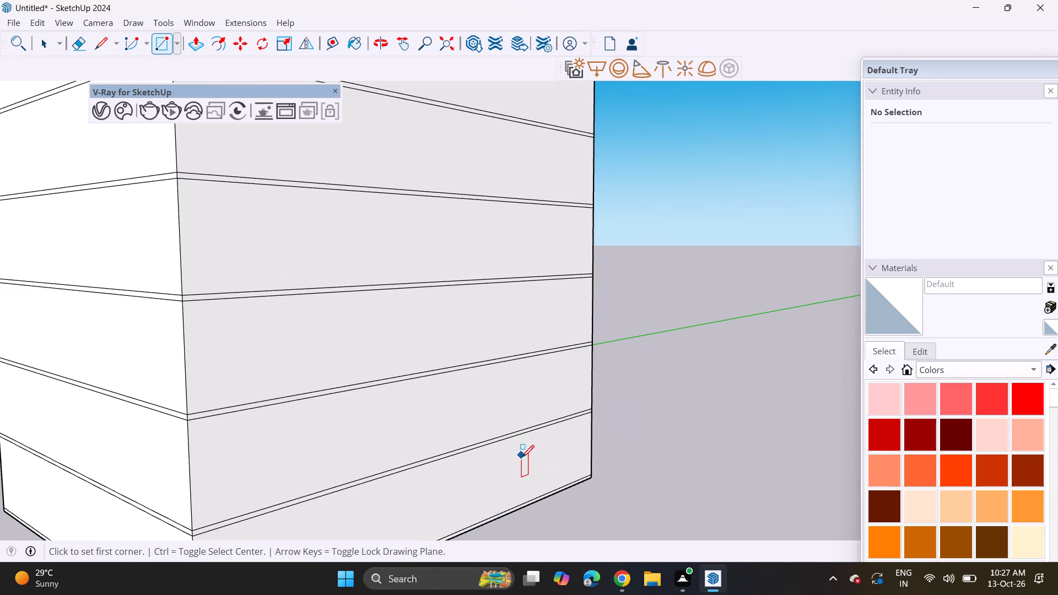
shift+middle_drag(527, 471, 583, 364)
scroll(579, 385, up, 4)
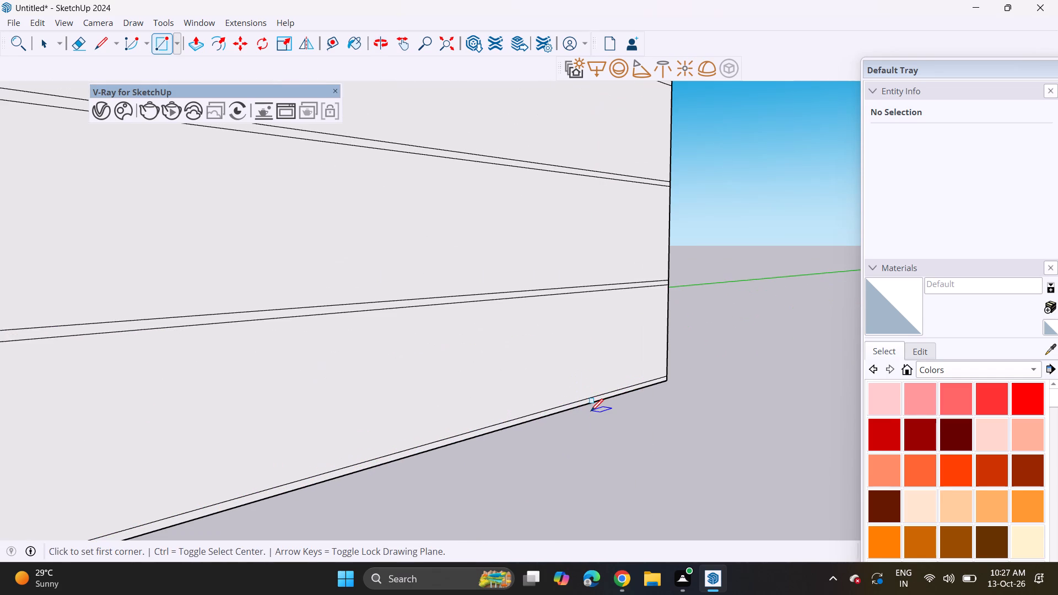
scroll(591, 411, up, 3)
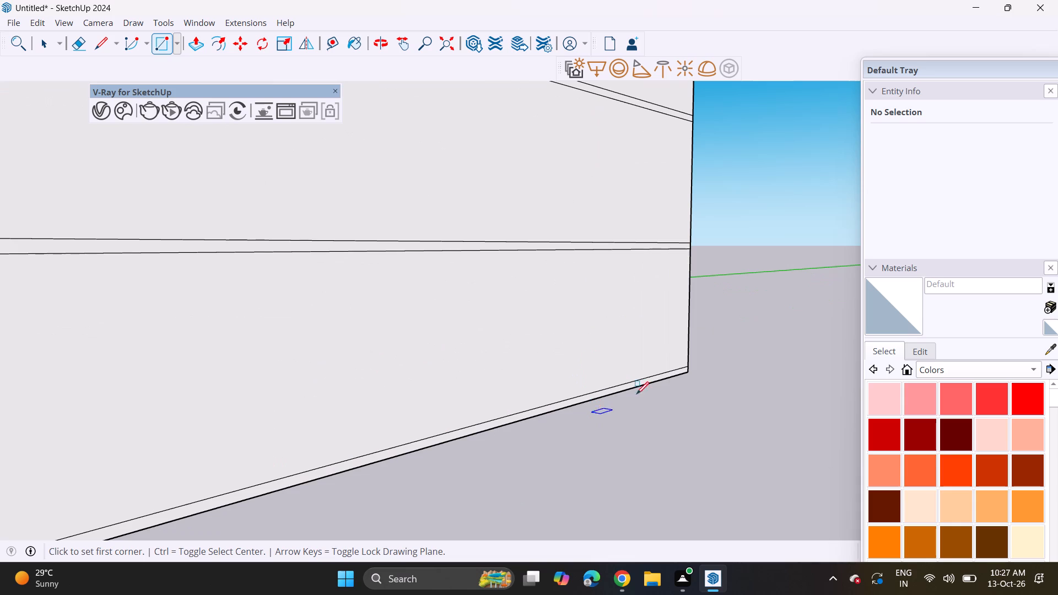
click(655, 376)
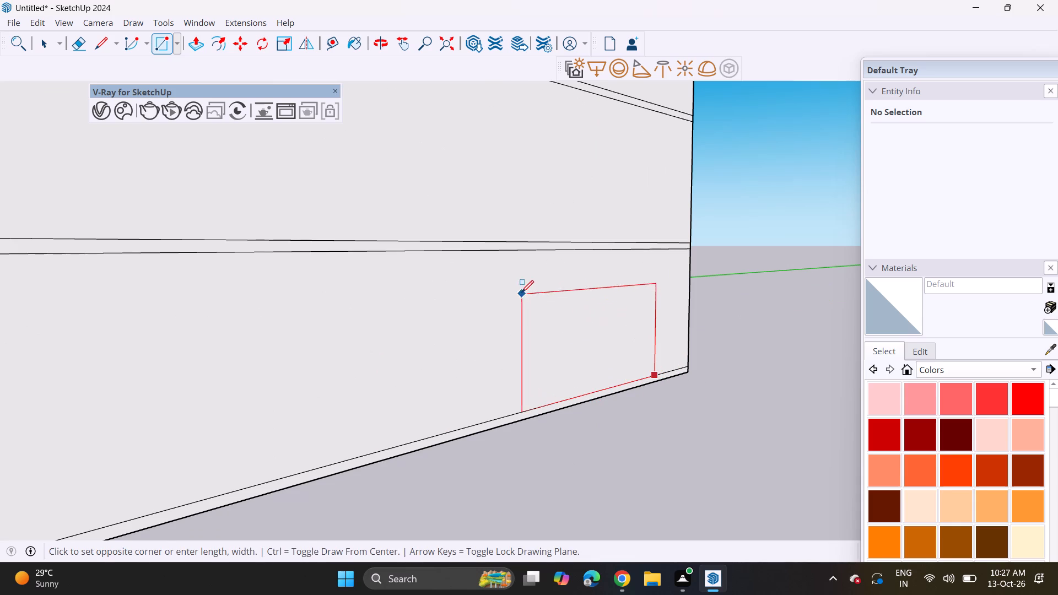
click(494, 250)
Draw a small horizontal rectangle at mid-height on the same ground-storey wall, beside the full-height rectangle and away from the corner.
scroll(495, 308, down, 2)
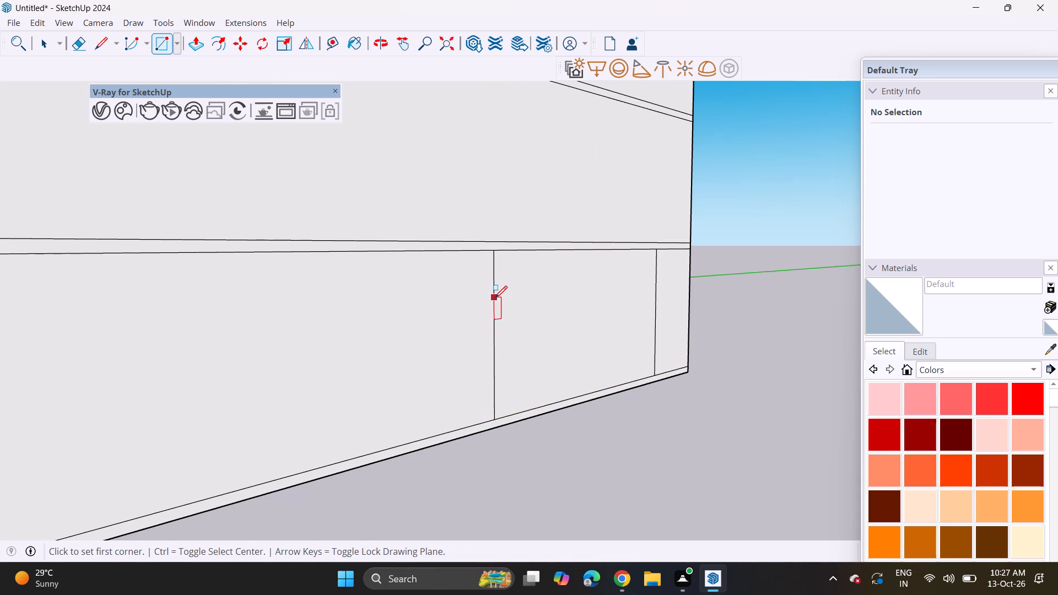
scroll(495, 298, down, 10)
shift+middle_drag(484, 341, 494, 349)
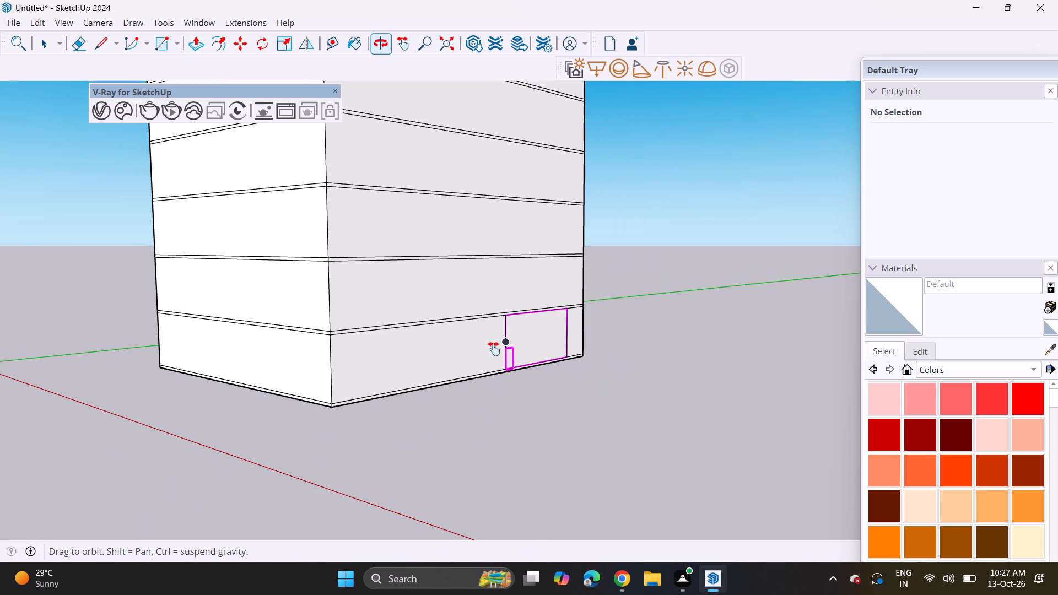
shift+middle_drag(494, 349, 583, 368)
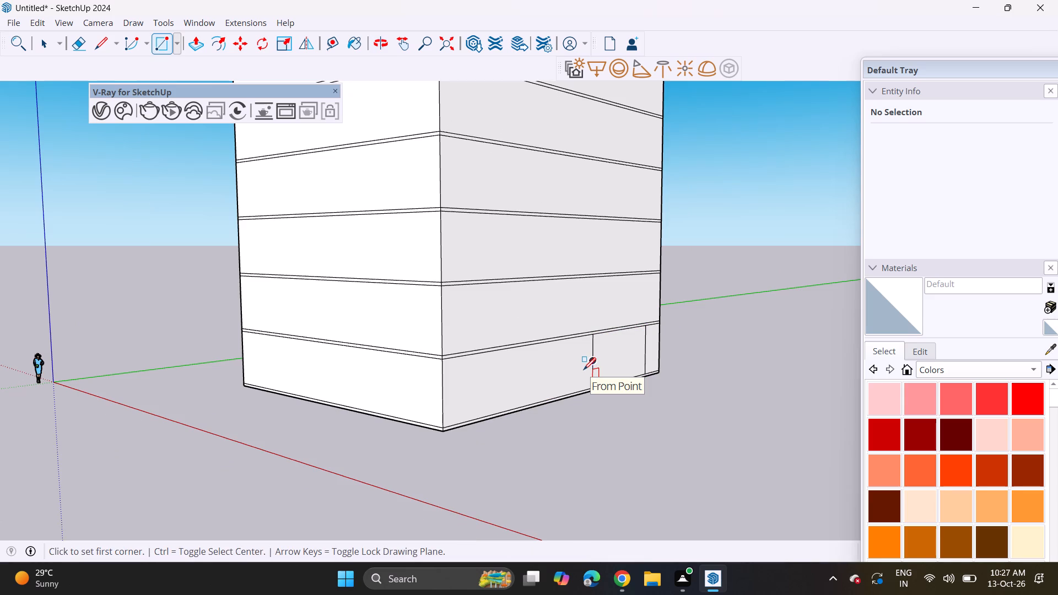
scroll(584, 370, up, 12)
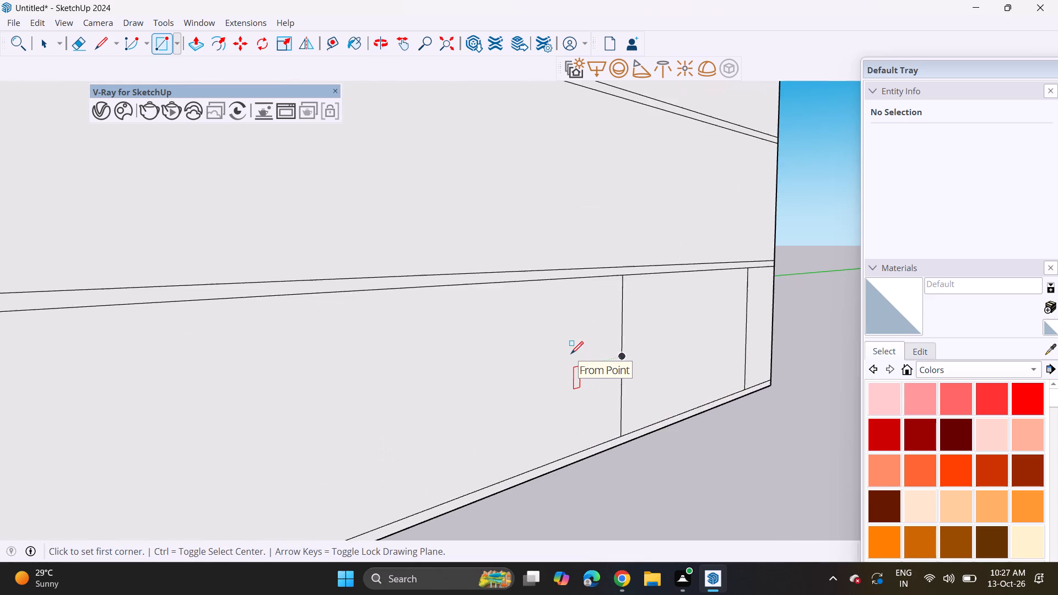
scroll(571, 354, up, 3)
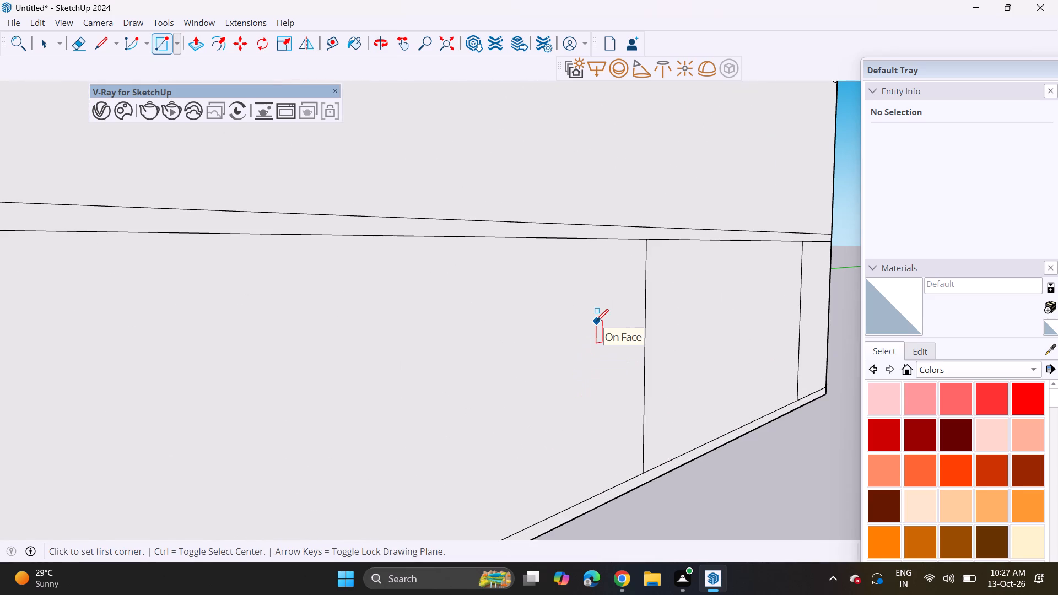
click(596, 321)
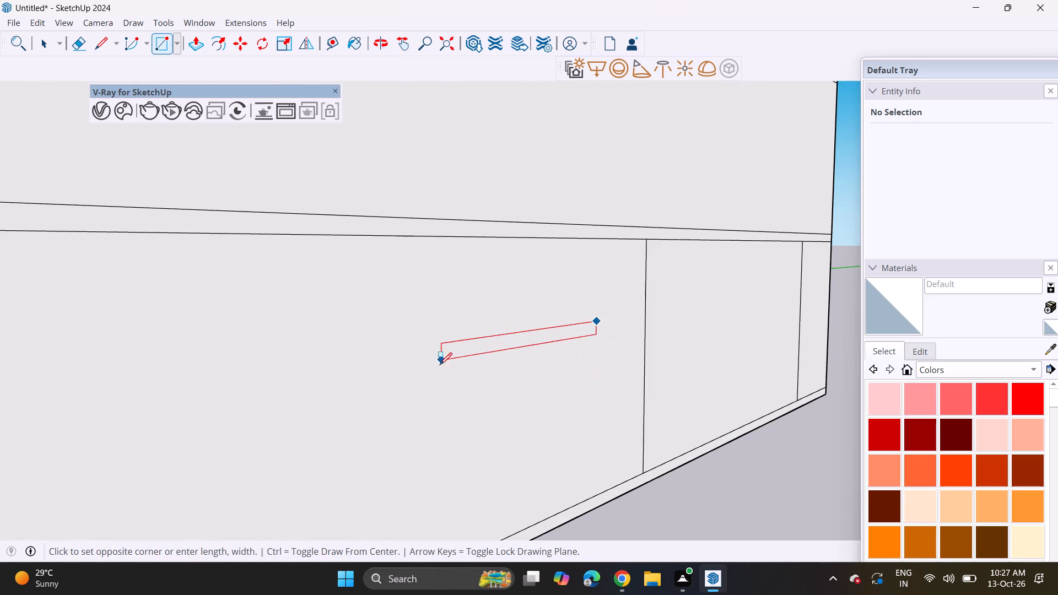
click(441, 378)
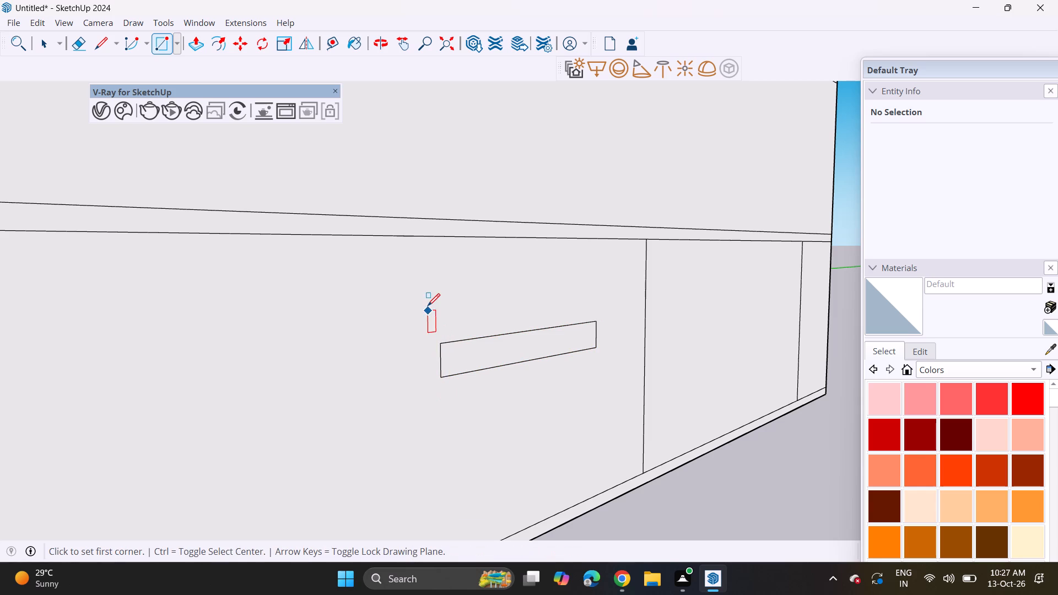
Draw a second small horizontal rectangle on the ground-storey wall, directly above the existing small one and similar in size.
click(436, 262)
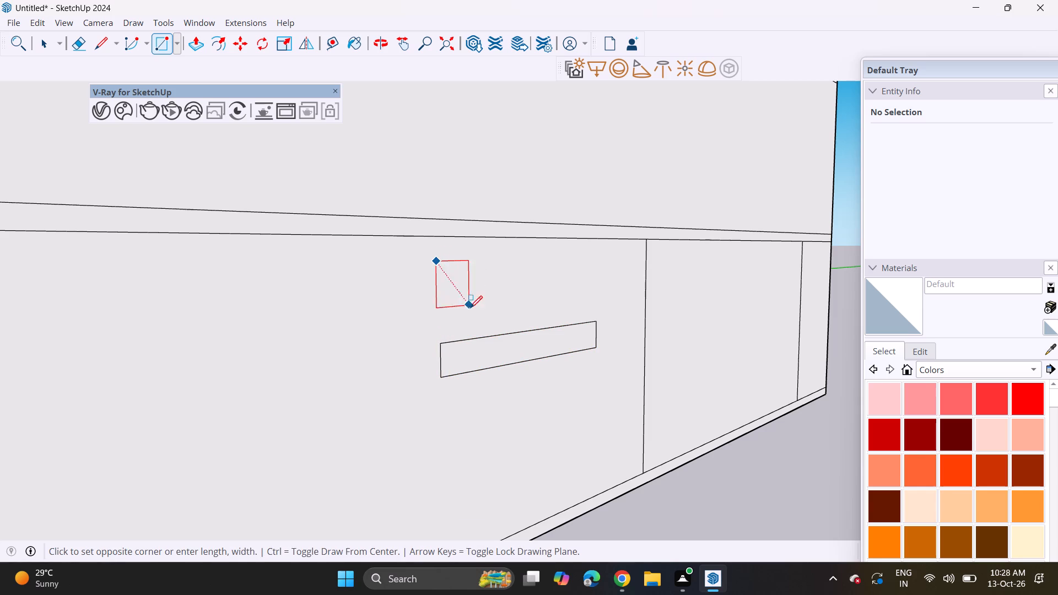
click(595, 288)
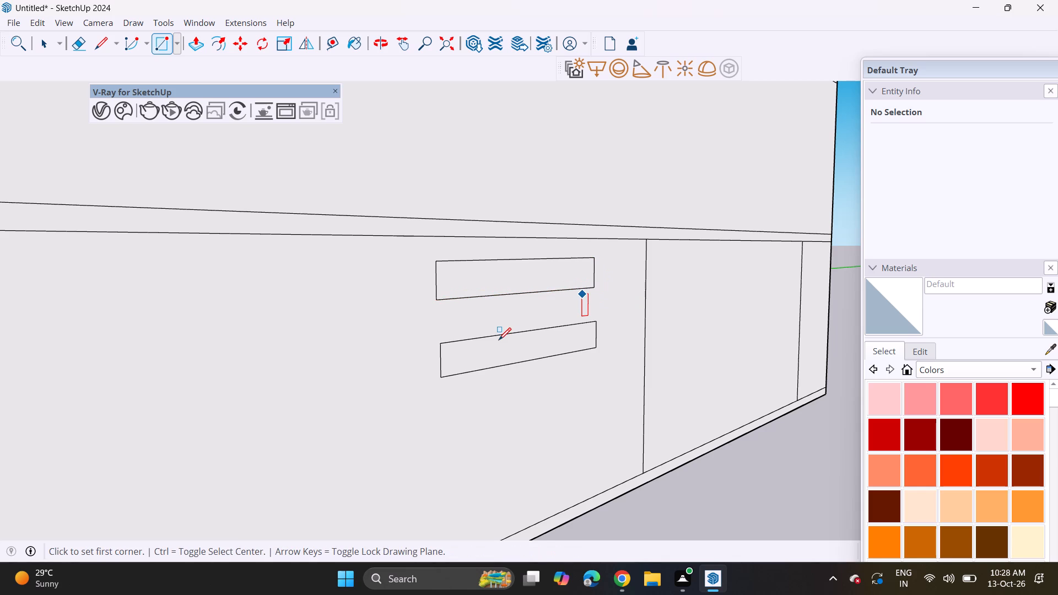
Draw two small horizontal rectangles, one above the other, on the second-storey wall, aligned above the ground-storey pair.
scroll(499, 340, down, 15)
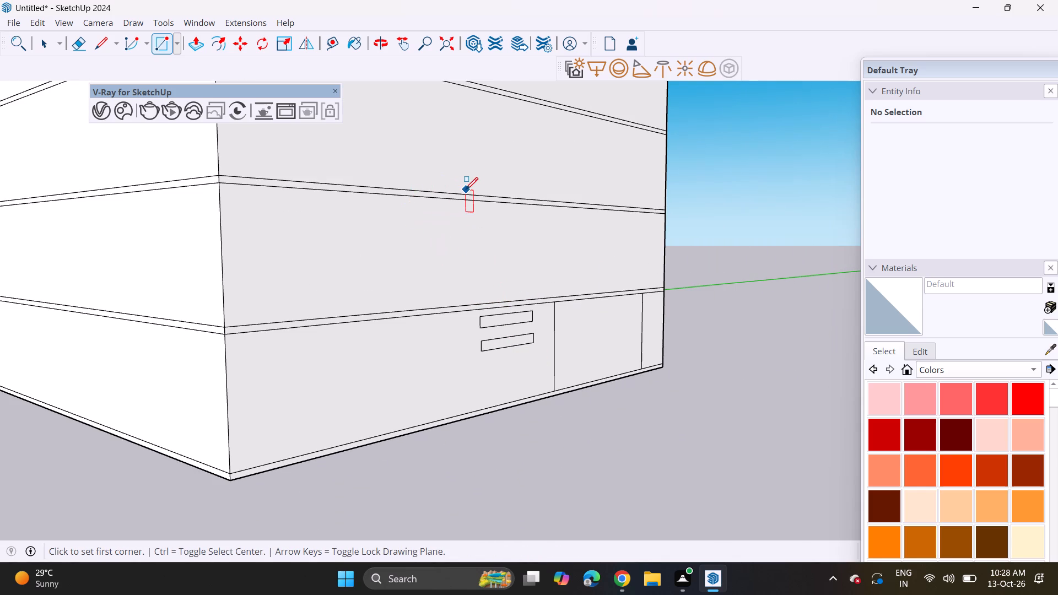
scroll(477, 186, up, 4)
scroll(488, 236, up, 3)
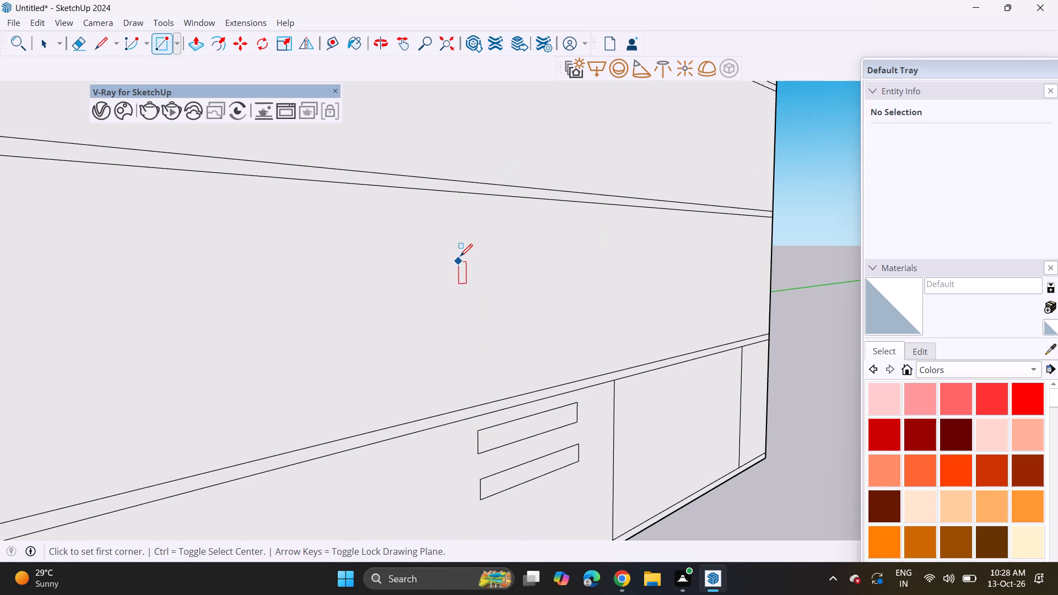
click(476, 204)
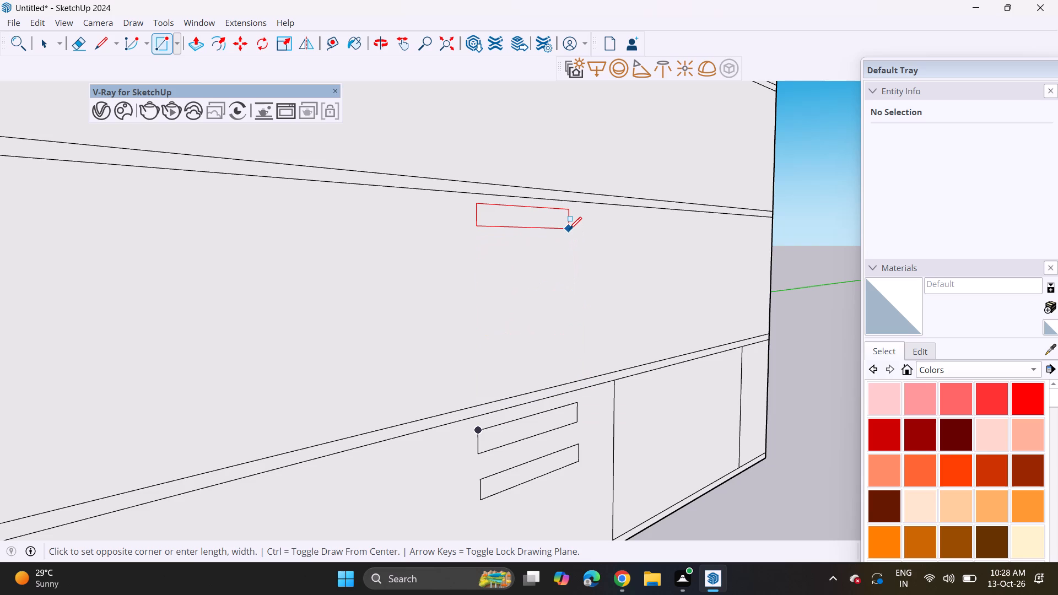
click(569, 229)
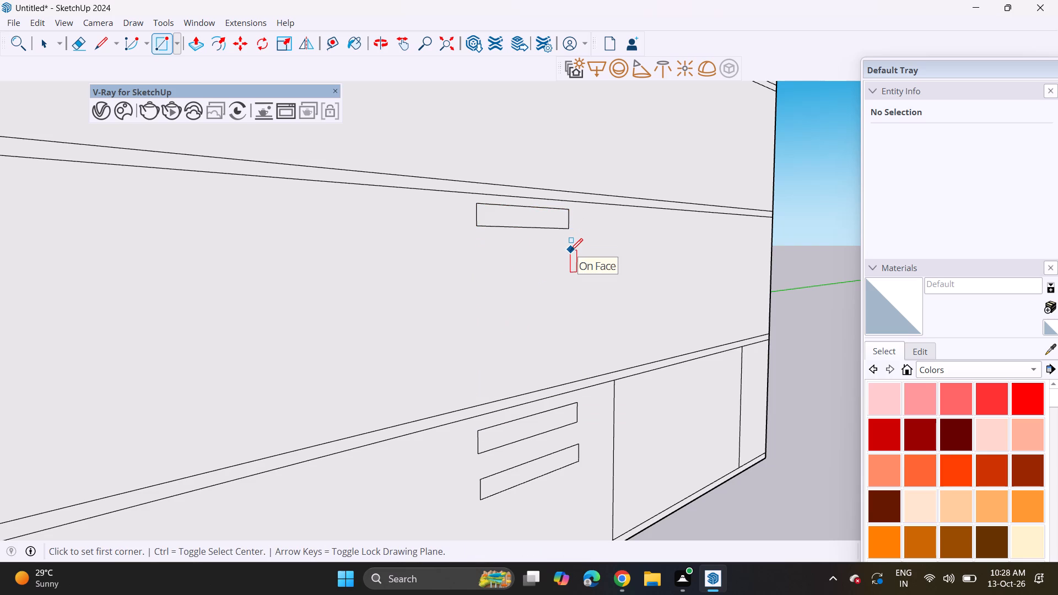
click(570, 251)
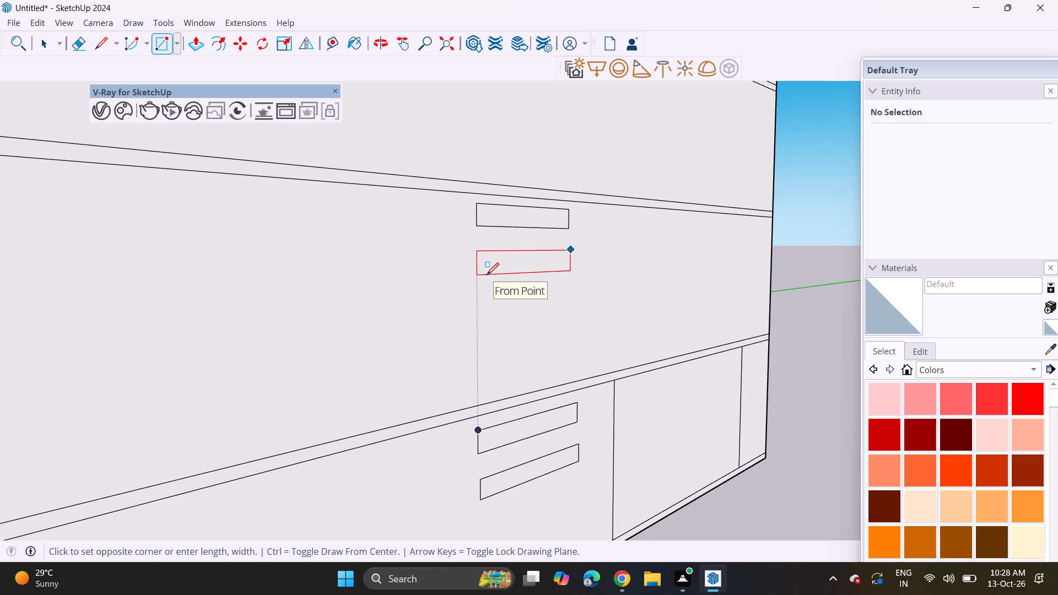
click(487, 275)
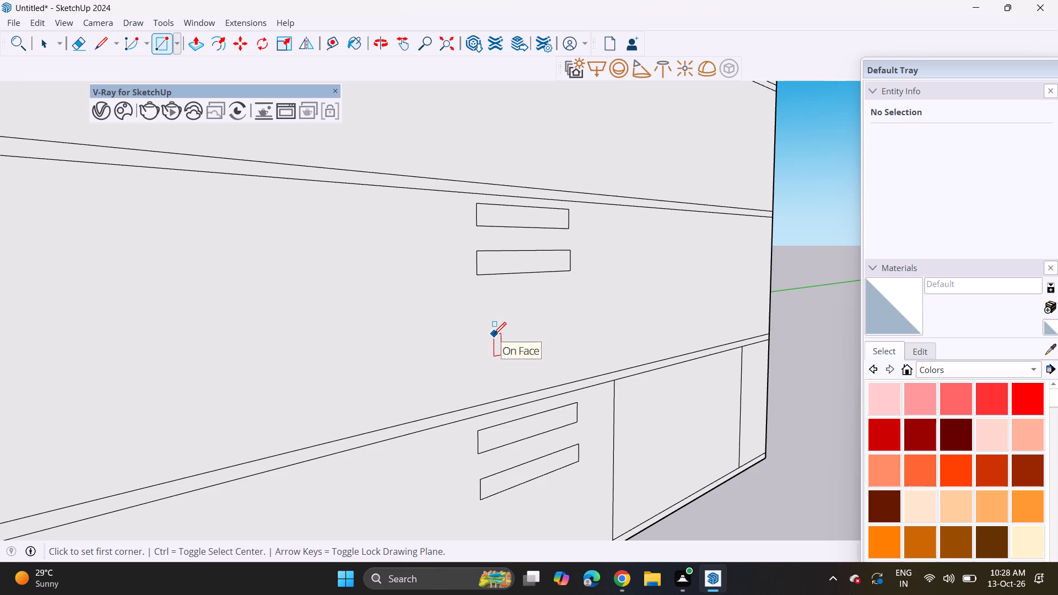
Draw a full-height rectangle on the ground-storey wall between the small rectangles and the near corner, from base band to storey band.
scroll(494, 334, down, 7)
shift+middle_drag(494, 338, 571, 300)
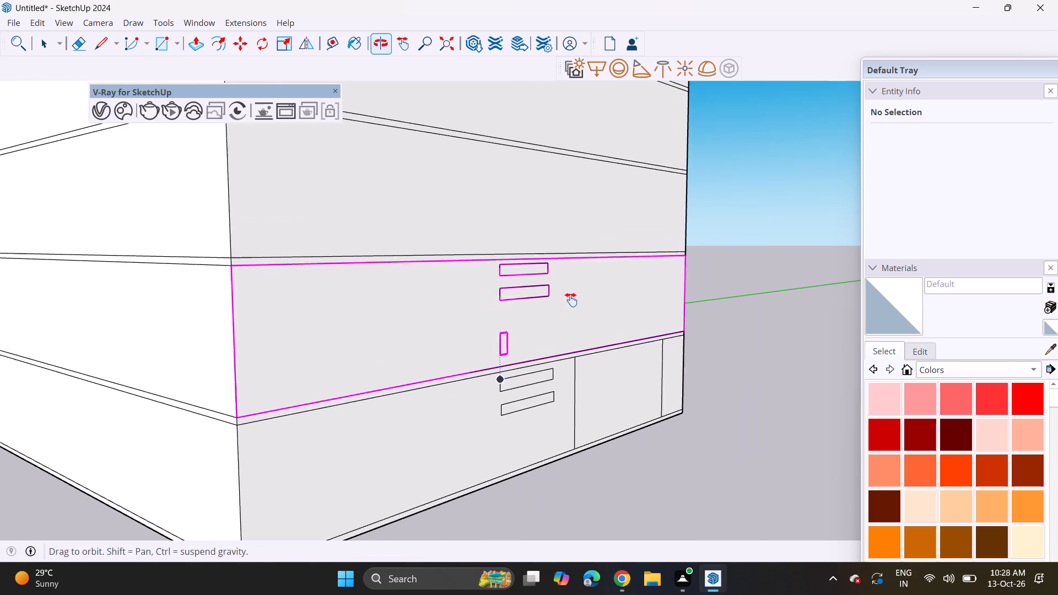
shift+middle_drag(571, 300, 586, 282)
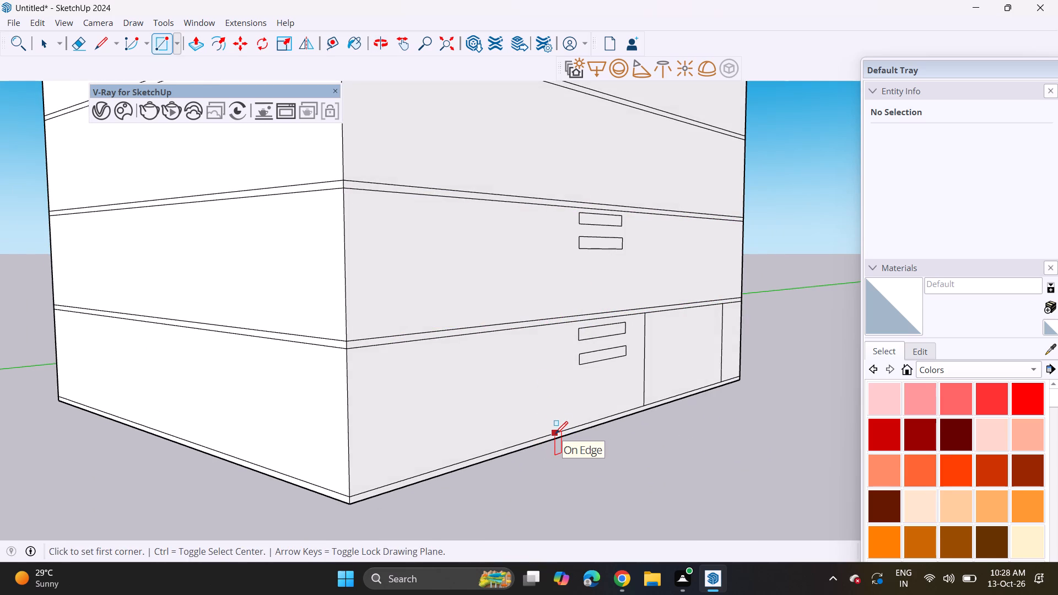
click(555, 434)
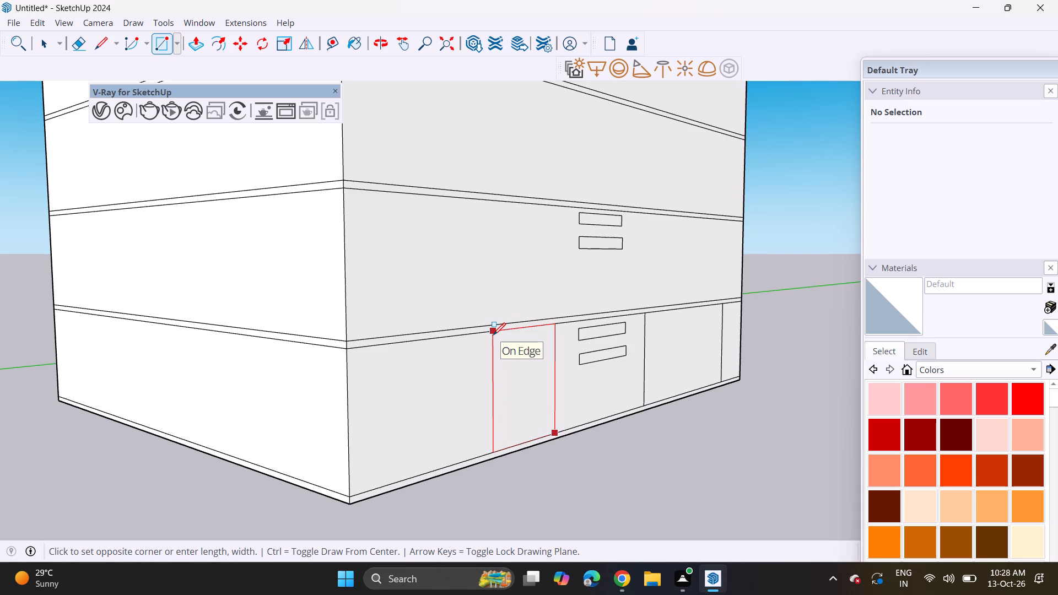
click(493, 335)
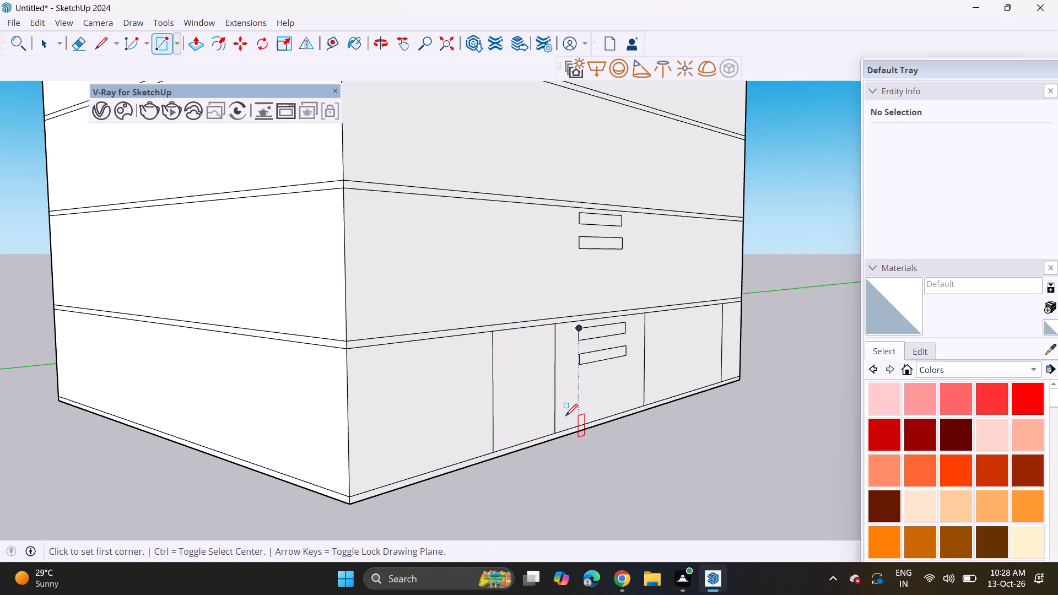
Draw a two-storey-high rectangle from the base band to the band above the second storey, overlapping the ground-storey panel beside the small rectangles.
scroll(570, 424, up, 2)
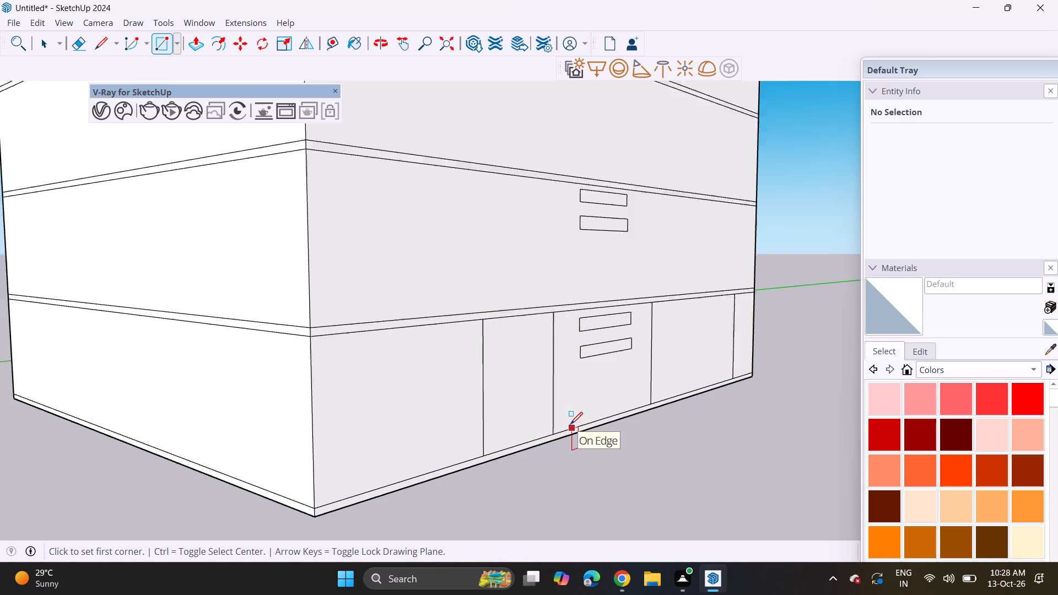
scroll(570, 424, up, 2)
click(565, 429)
scroll(516, 263, down, 6)
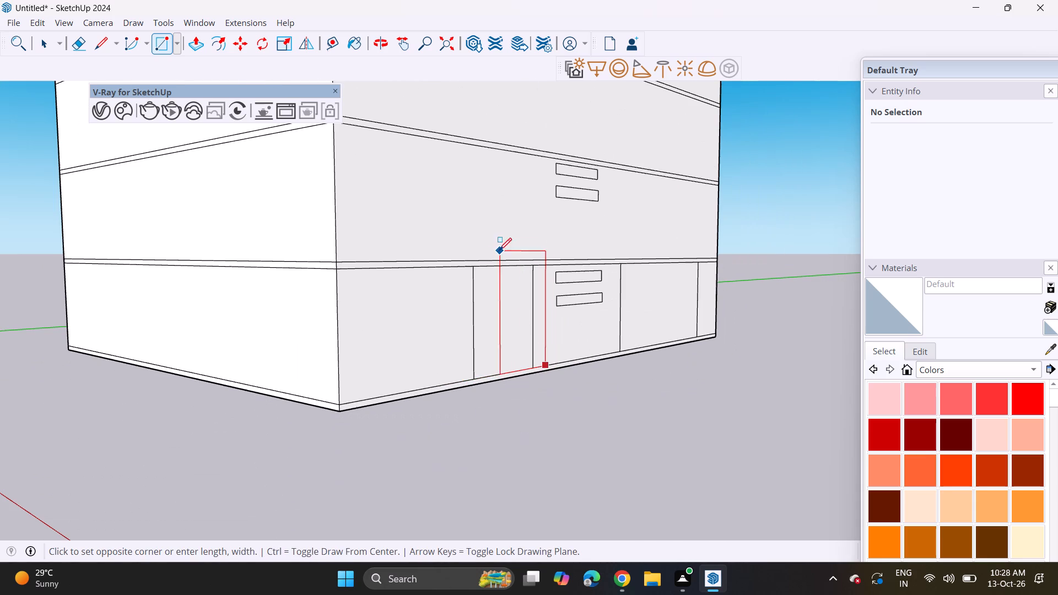
click(462, 139)
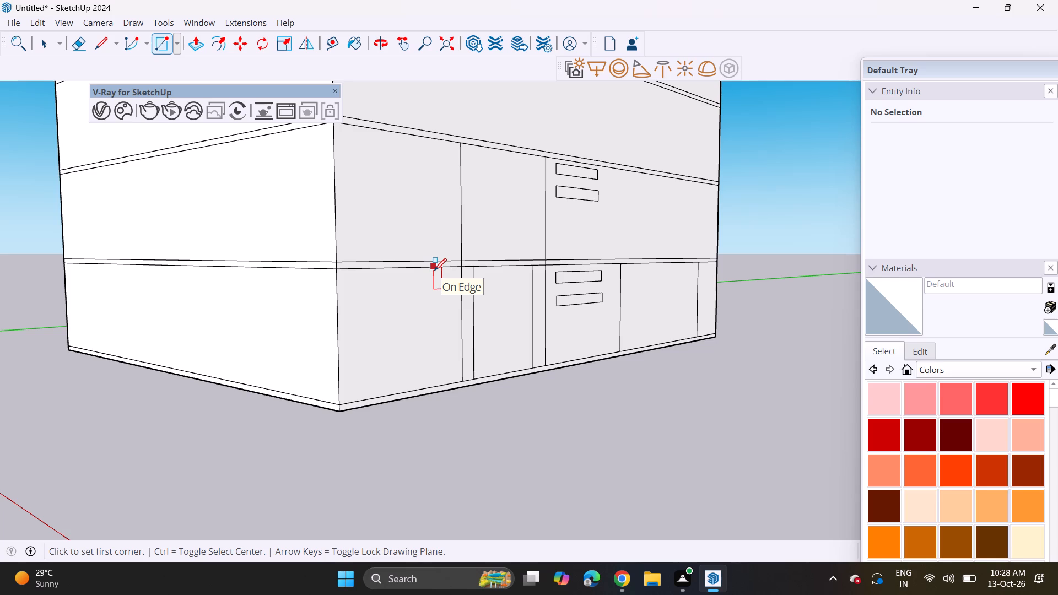
Draw a narrow two-storey-high vertical strip on the same wall, between the two-storey rectangle and the near corner.
shift+middle_drag(434, 271, 462, 312)
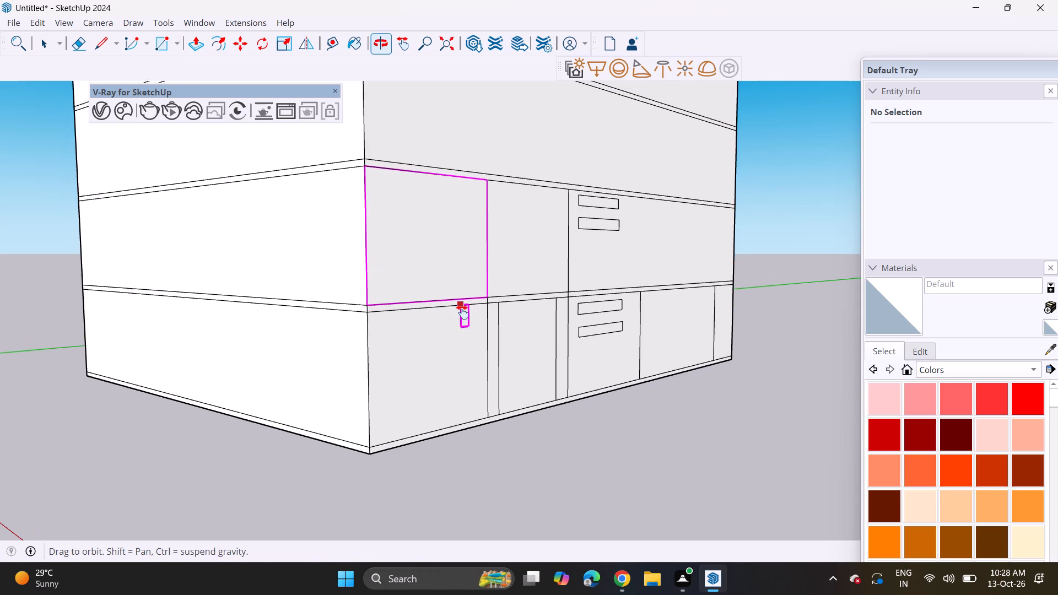
shift+middle_drag(462, 312, 463, 314)
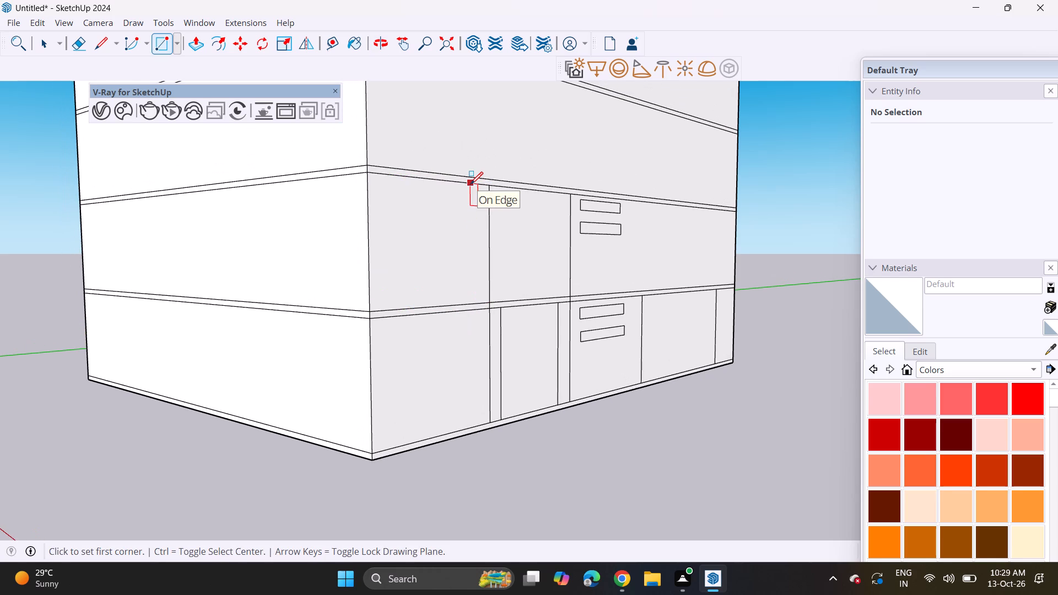
click(471, 184)
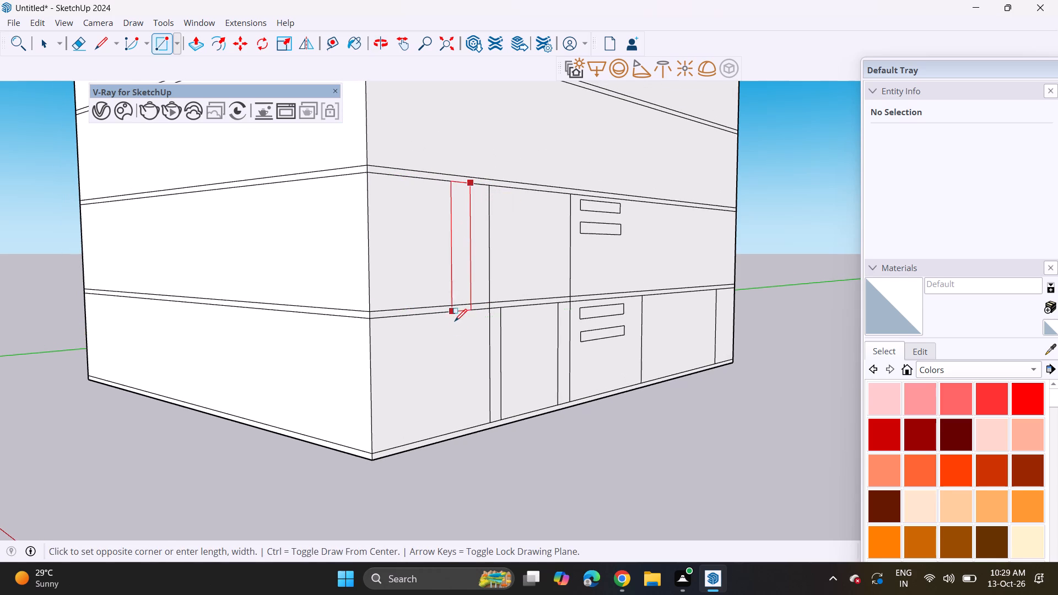
click(457, 436)
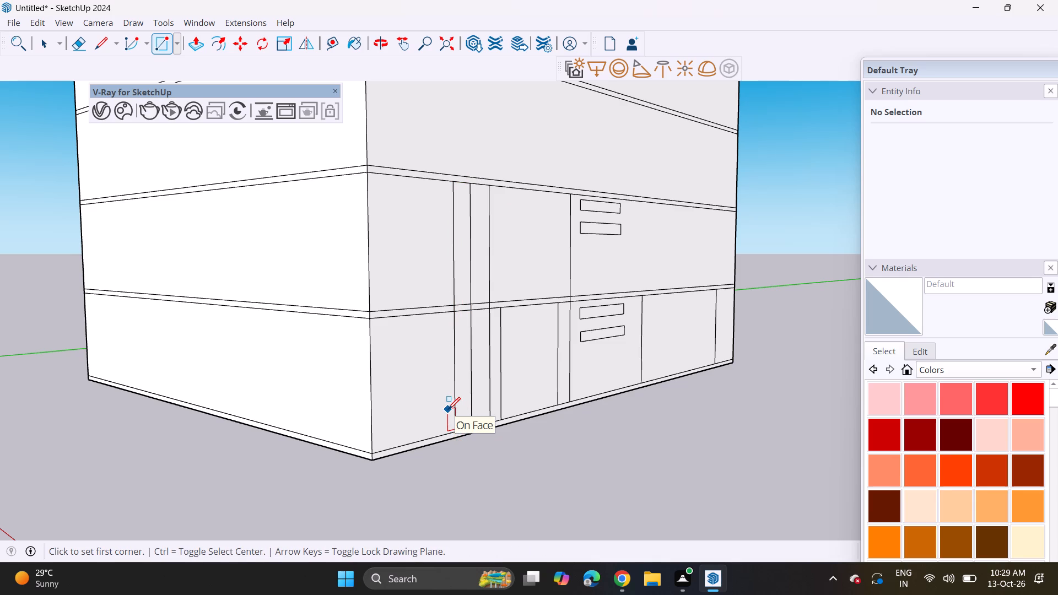
Draw a narrow two-storey-high rectangle along the far edge of the adjacent white wall, from the second storey's top down to the base band.
scroll(448, 409, down, 2)
middle_drag(333, 356, 427, 347)
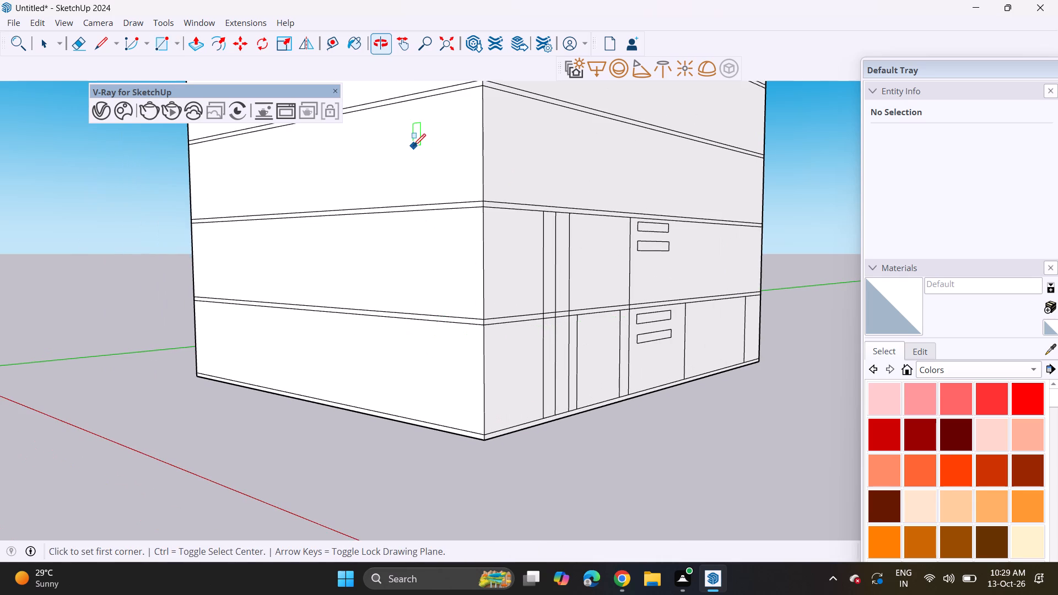
middle_drag(417, 218, 469, 215)
middle_drag(492, 215, 503, 218)
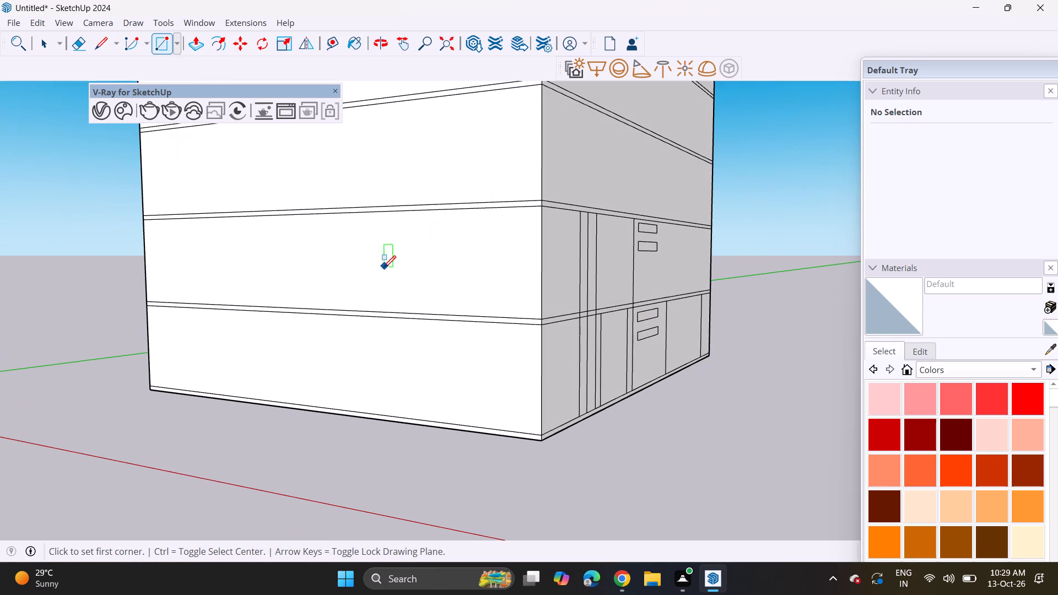
click(145, 222)
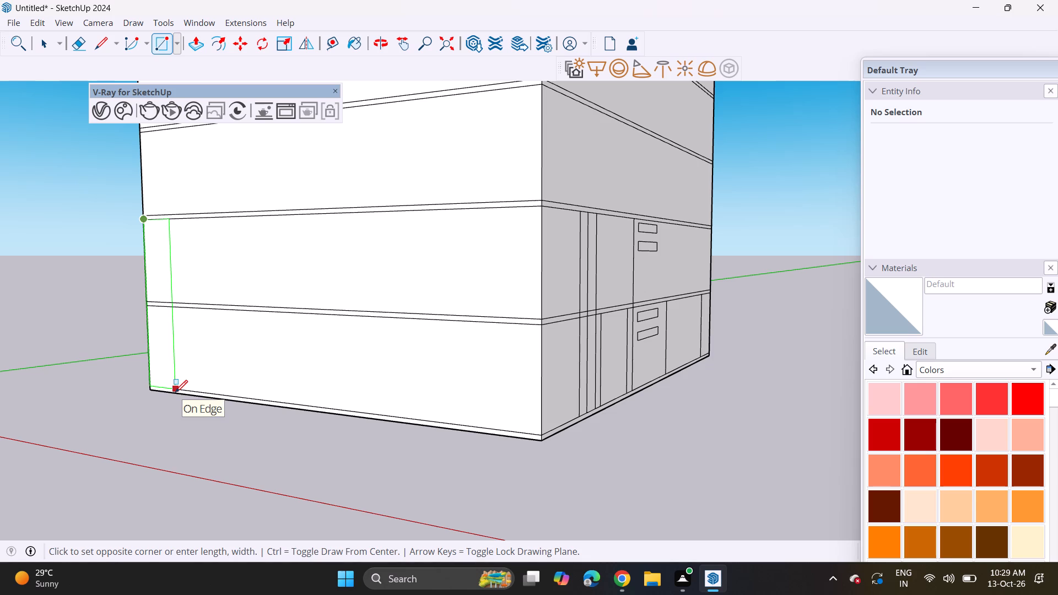
click(175, 392)
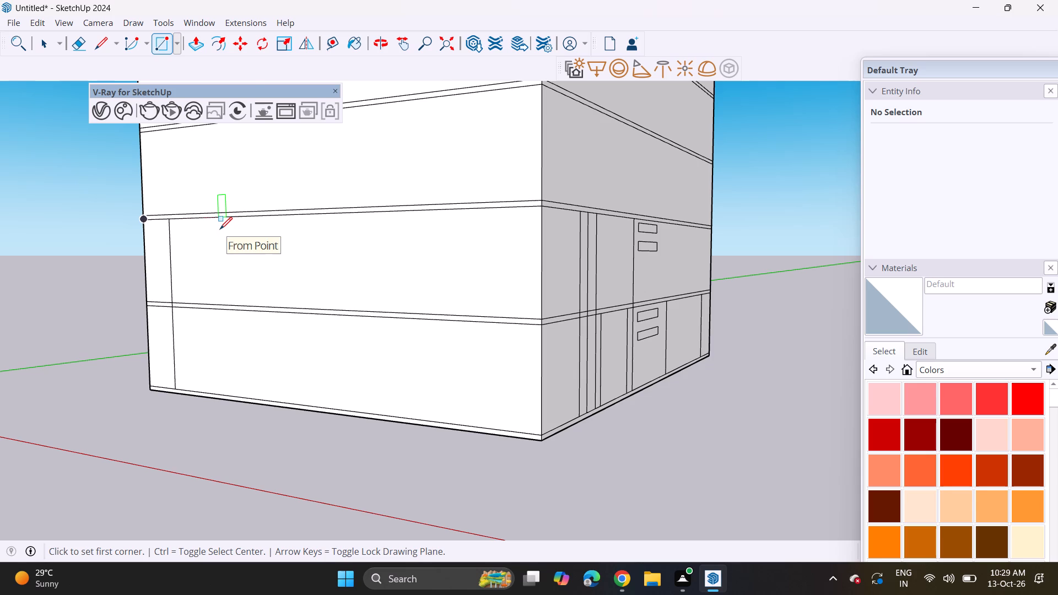
Draw a tall narrow window-like rectangle on the second-storey section of the white wall, a short distance from the edge strip.
scroll(220, 229, up, 7)
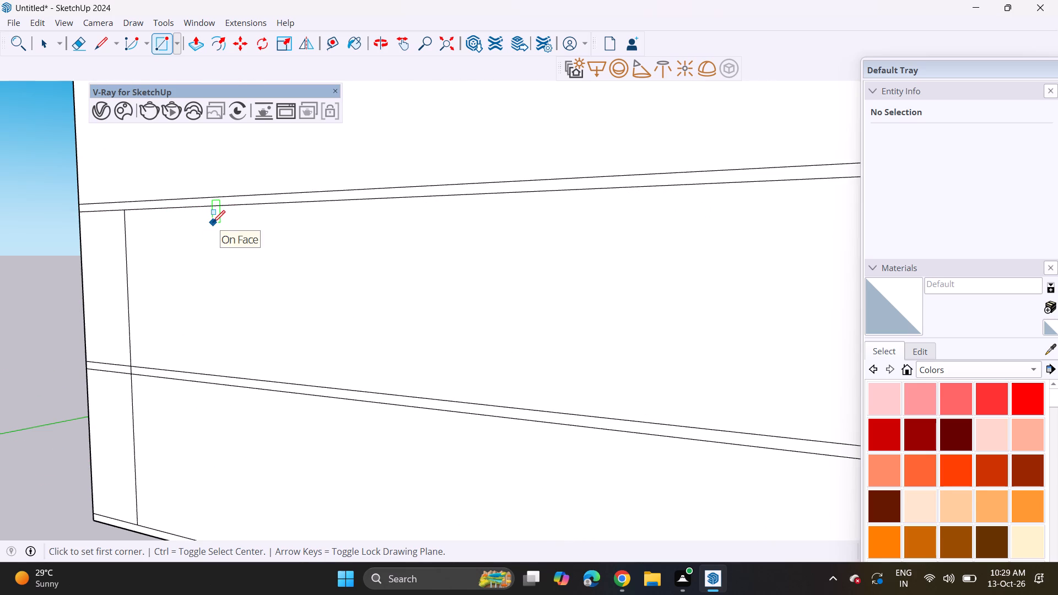
click(213, 223)
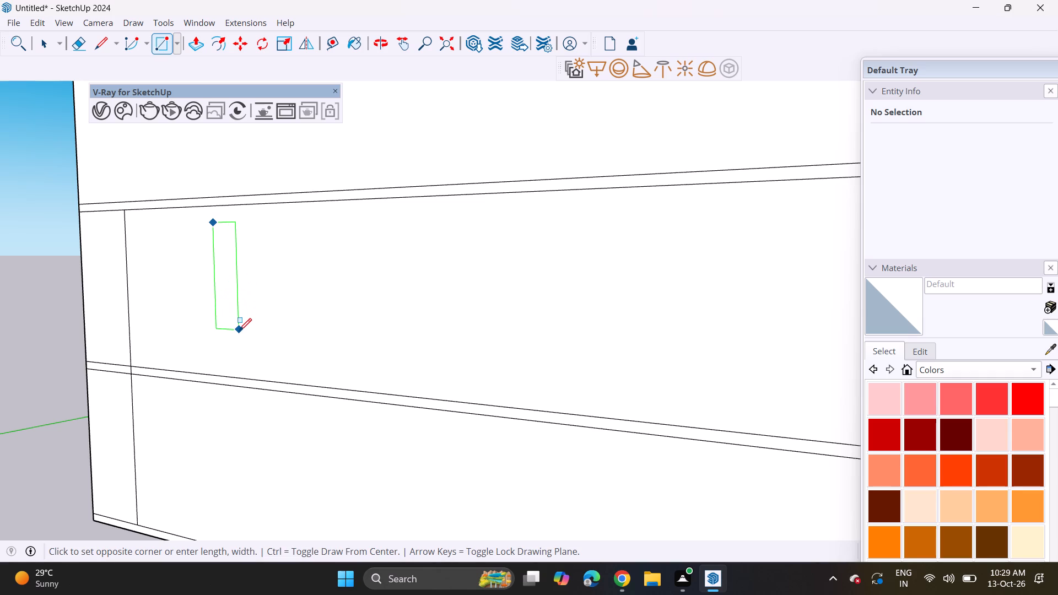
key(Escape)
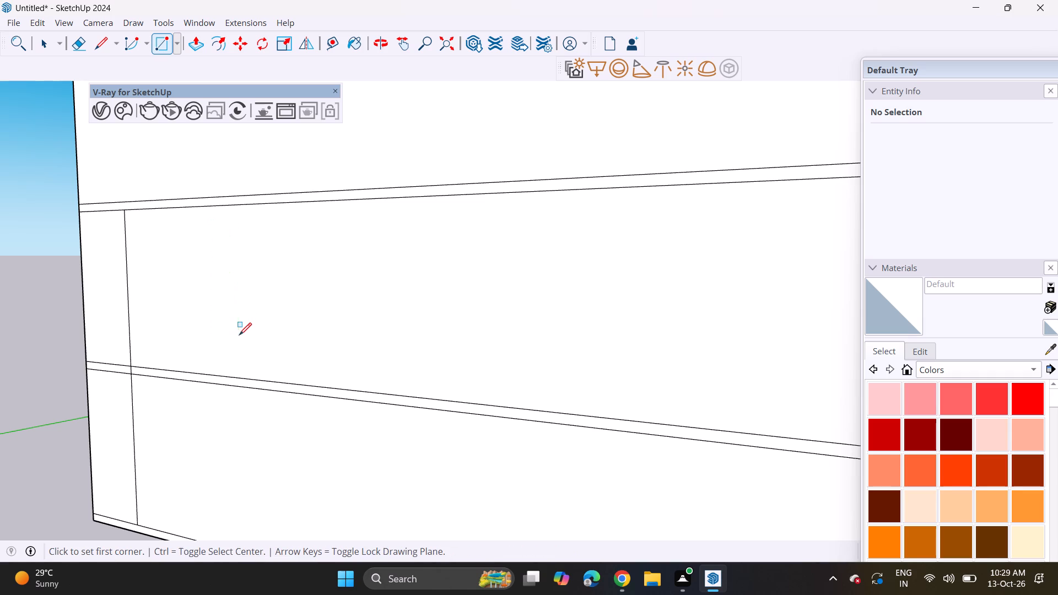
click(266, 219)
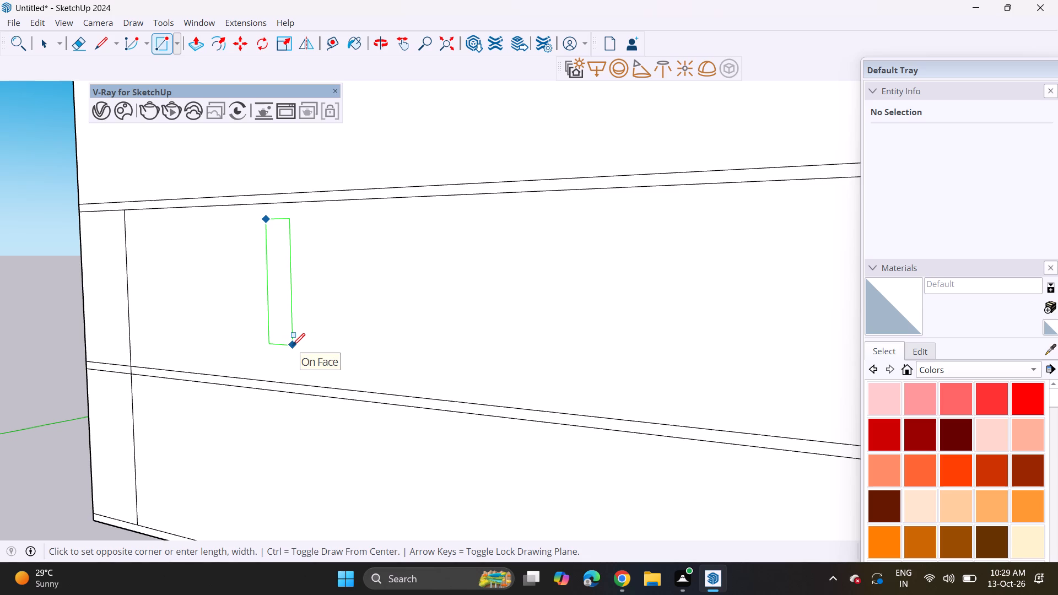
click(297, 363)
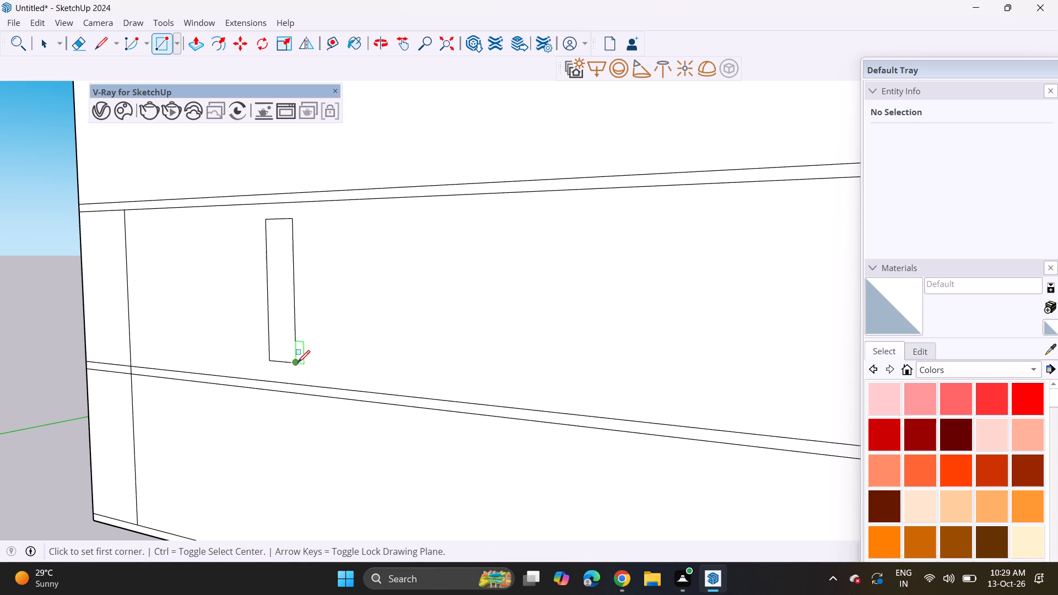
Copy the tall narrow rectangle with its face a short distance along the wall toward the near corner, and clear the selection.
key(space)
double_click(280, 335)
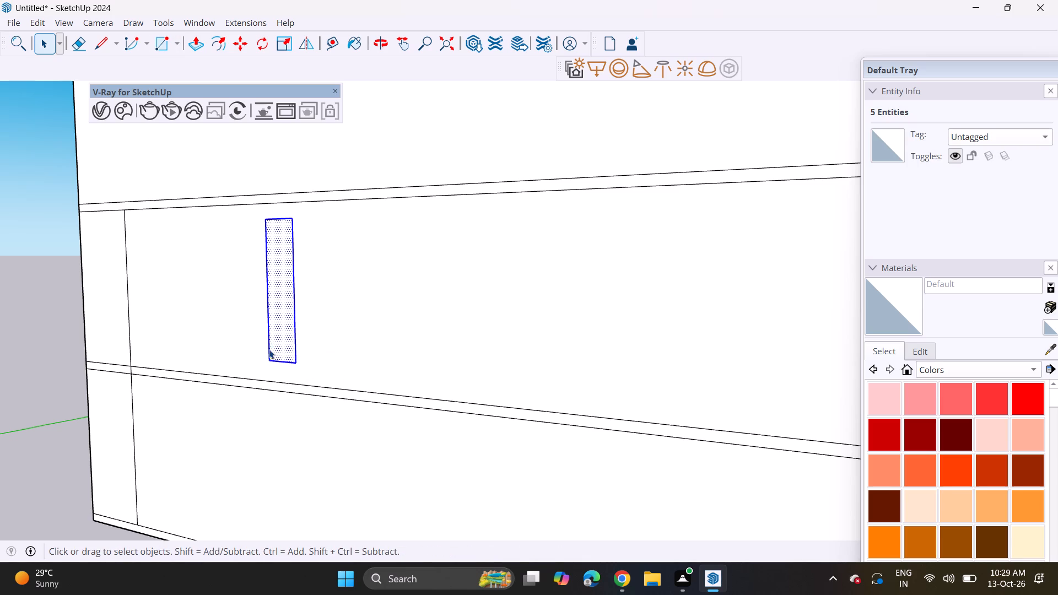
key(m)
click(272, 364)
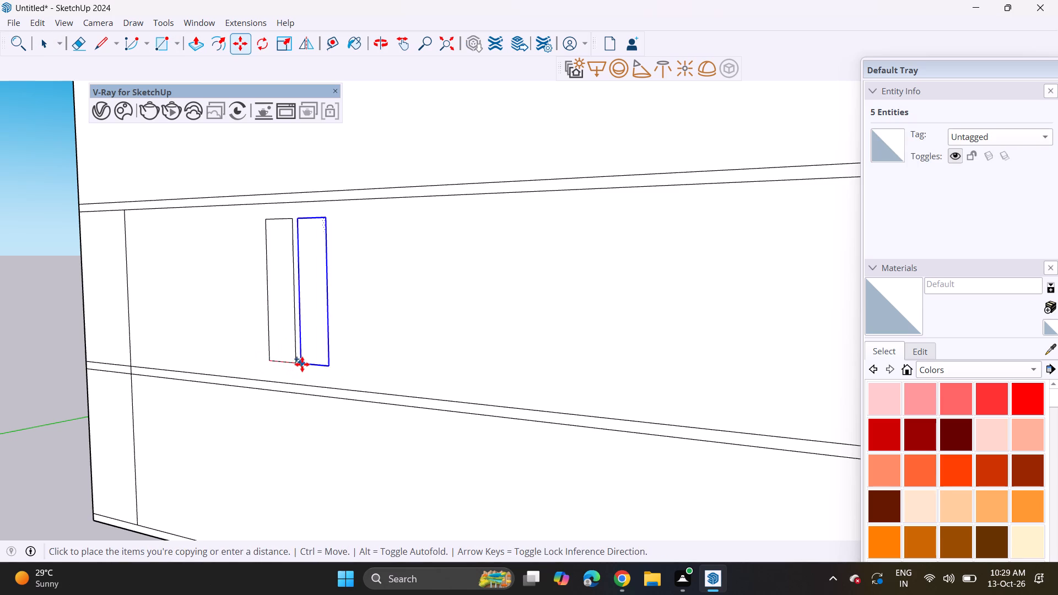
click(323, 370)
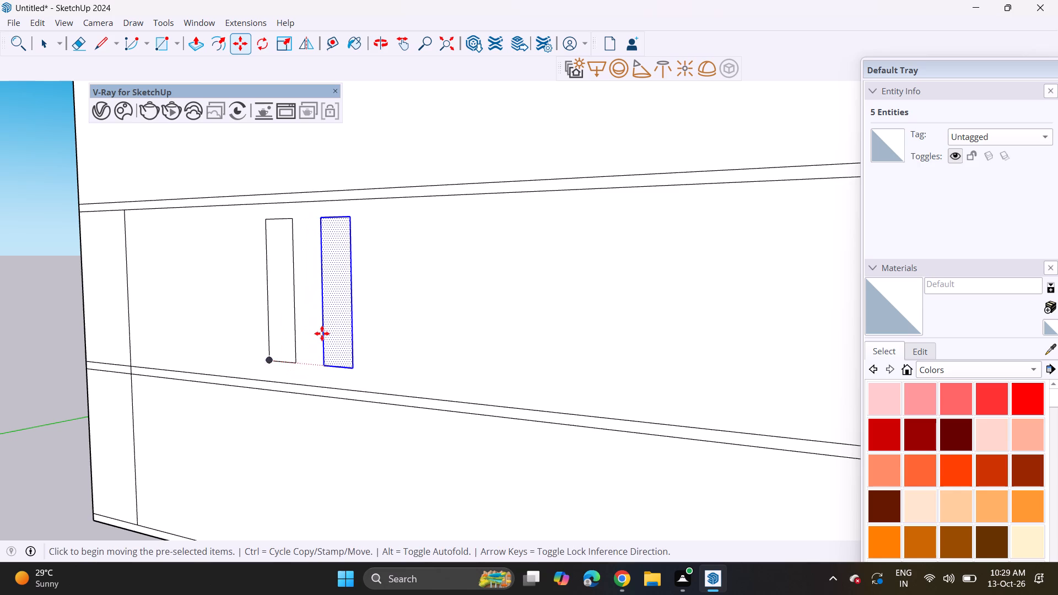
scroll(301, 337, down, 12)
shift+middle_drag(308, 336, 282, 339)
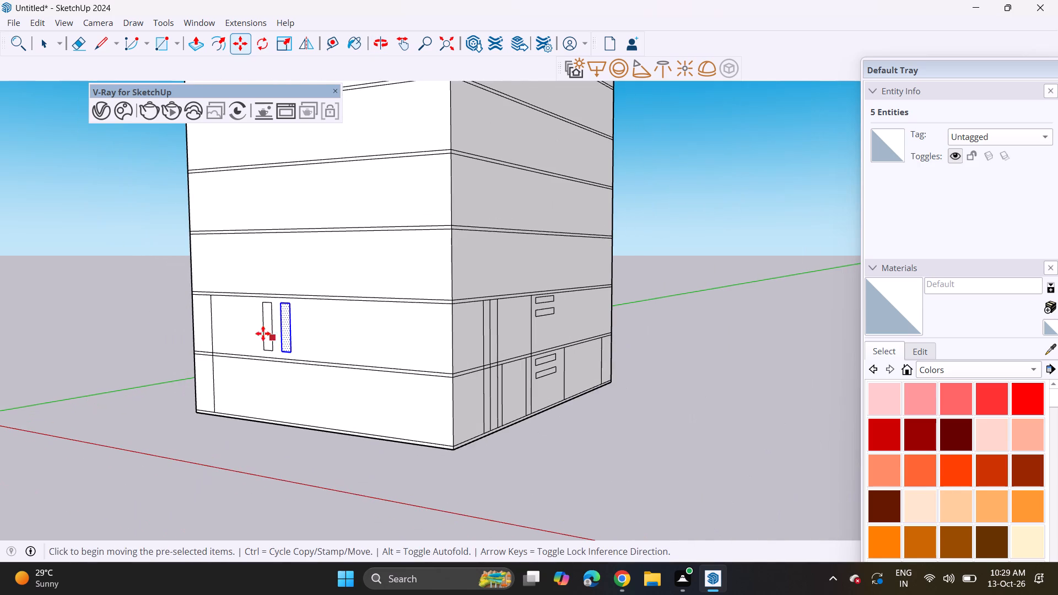
key(space)
click(157, 293)
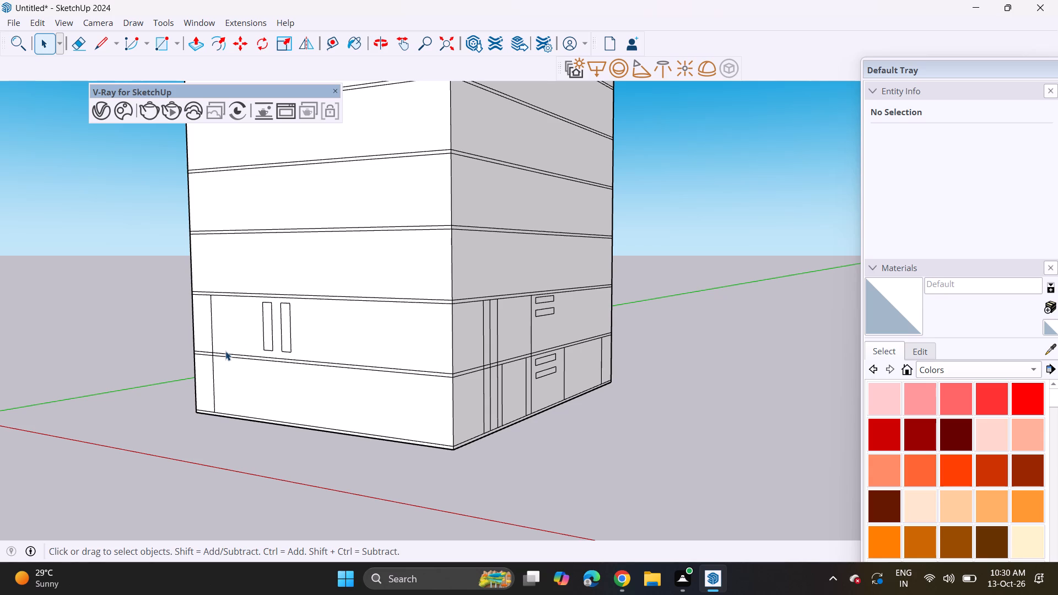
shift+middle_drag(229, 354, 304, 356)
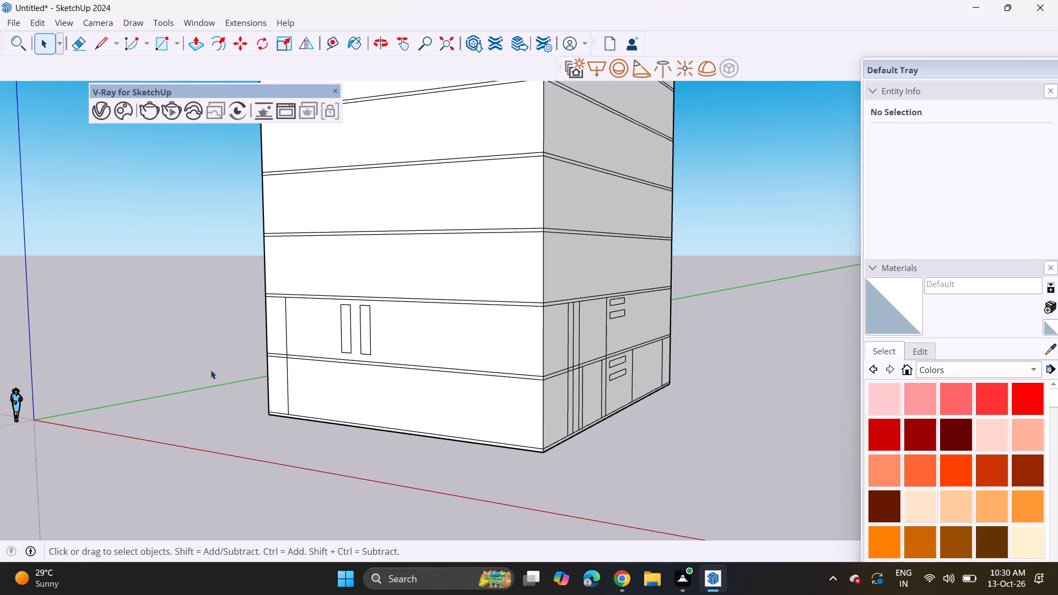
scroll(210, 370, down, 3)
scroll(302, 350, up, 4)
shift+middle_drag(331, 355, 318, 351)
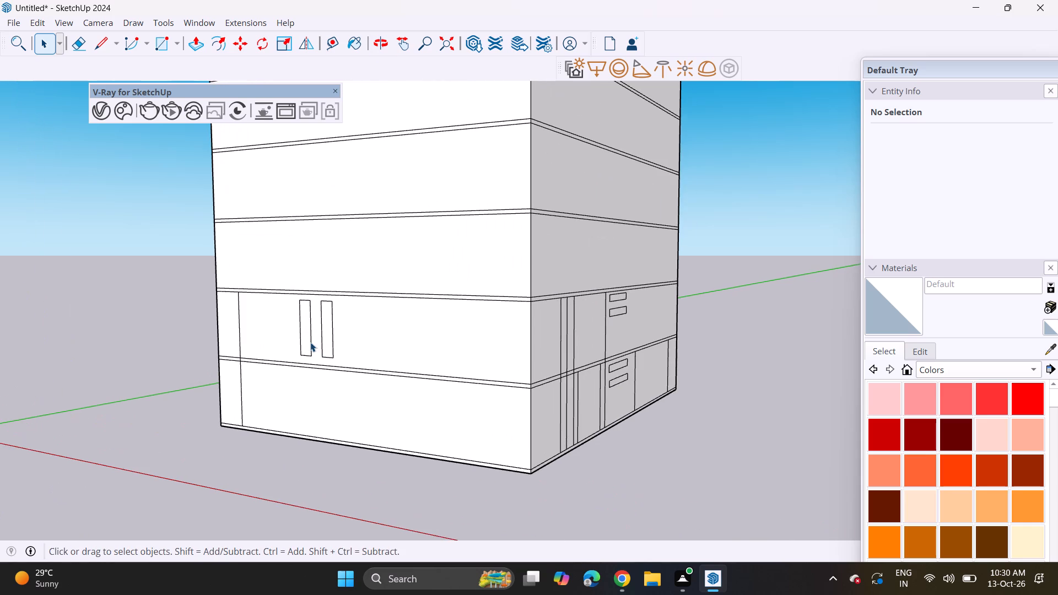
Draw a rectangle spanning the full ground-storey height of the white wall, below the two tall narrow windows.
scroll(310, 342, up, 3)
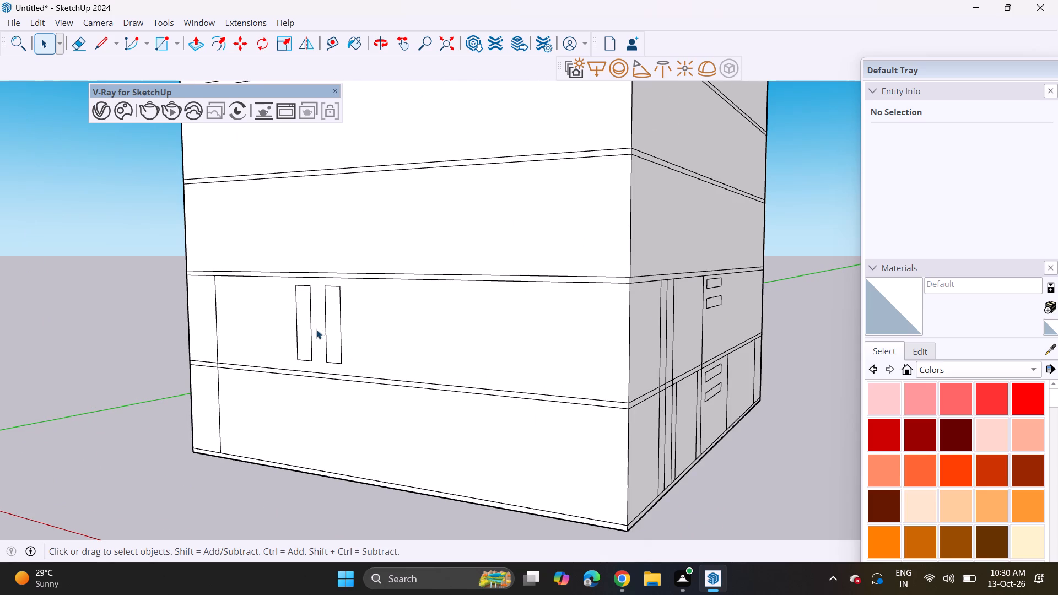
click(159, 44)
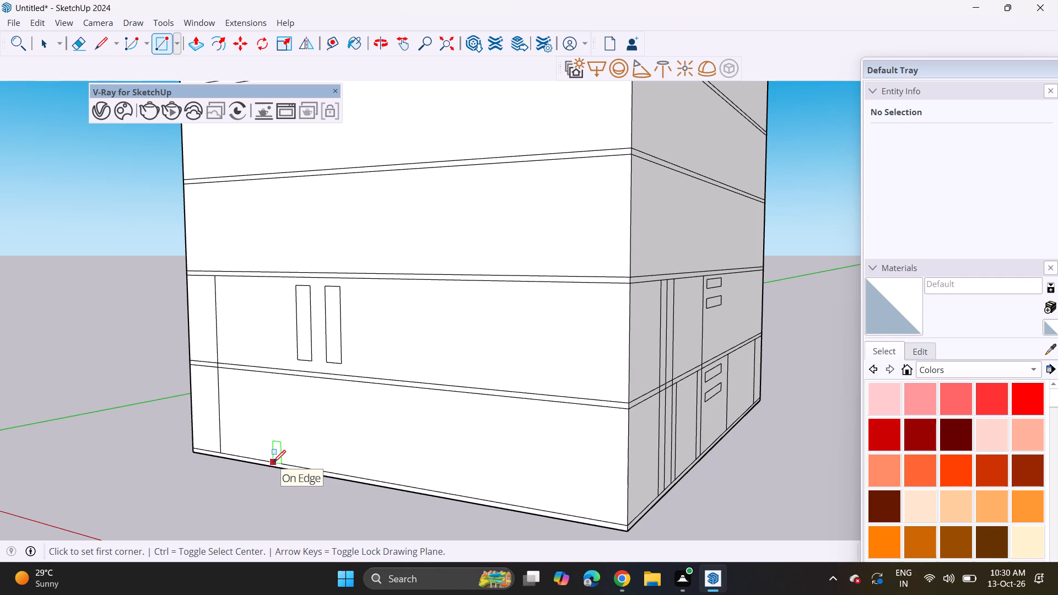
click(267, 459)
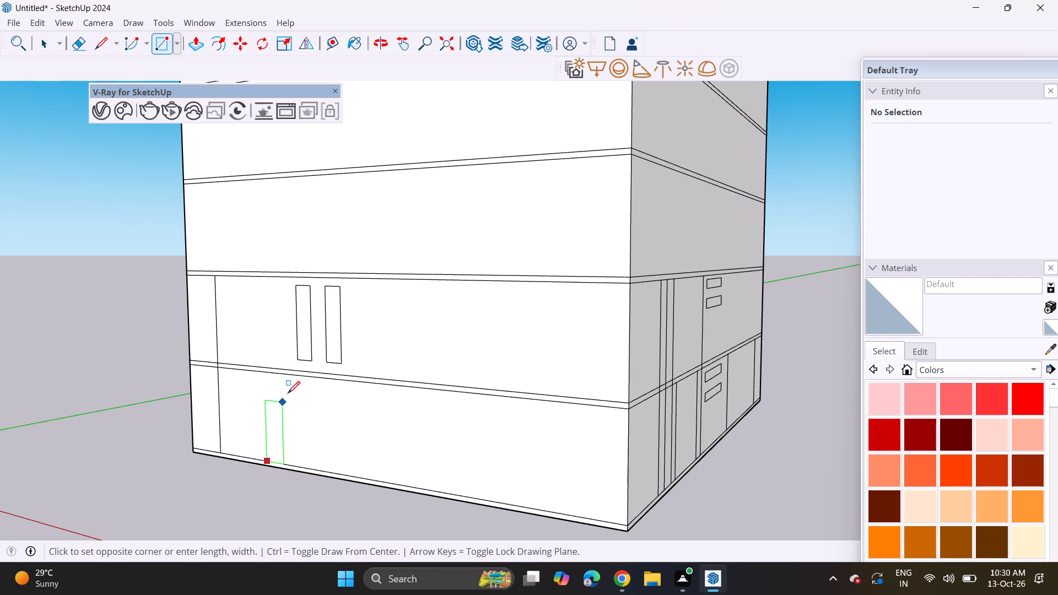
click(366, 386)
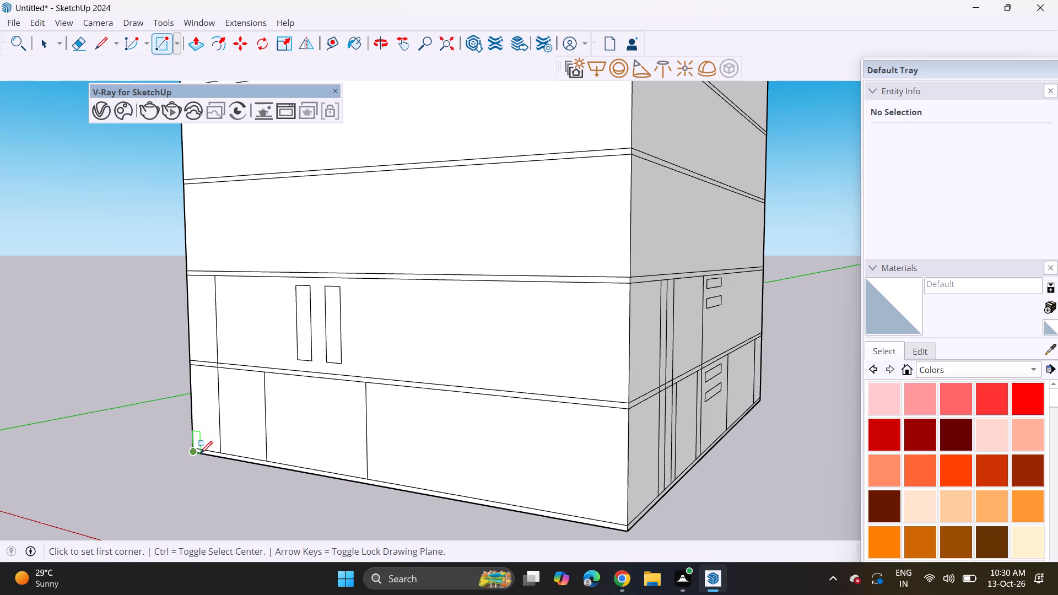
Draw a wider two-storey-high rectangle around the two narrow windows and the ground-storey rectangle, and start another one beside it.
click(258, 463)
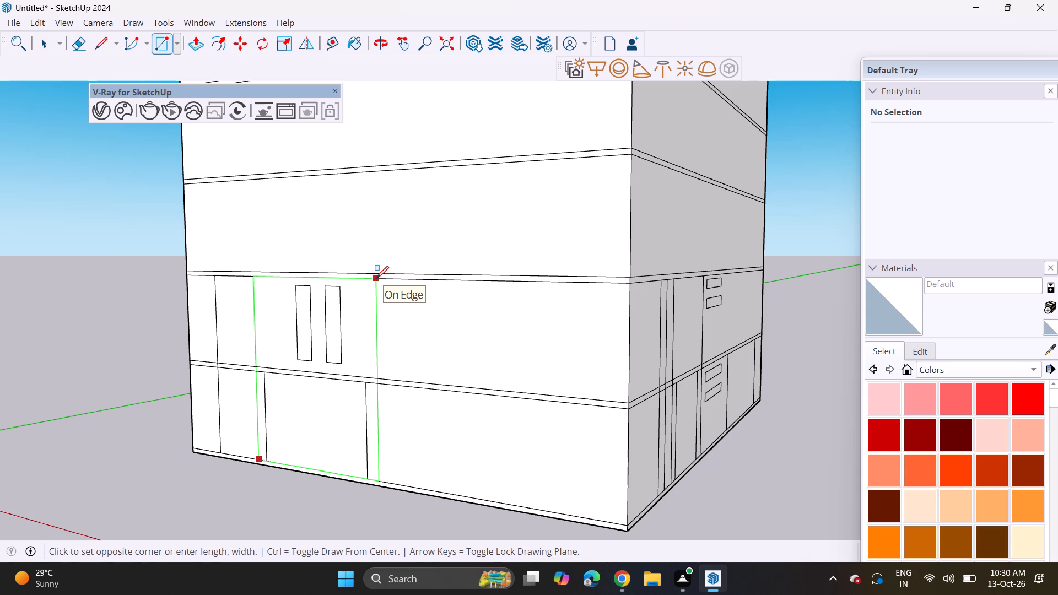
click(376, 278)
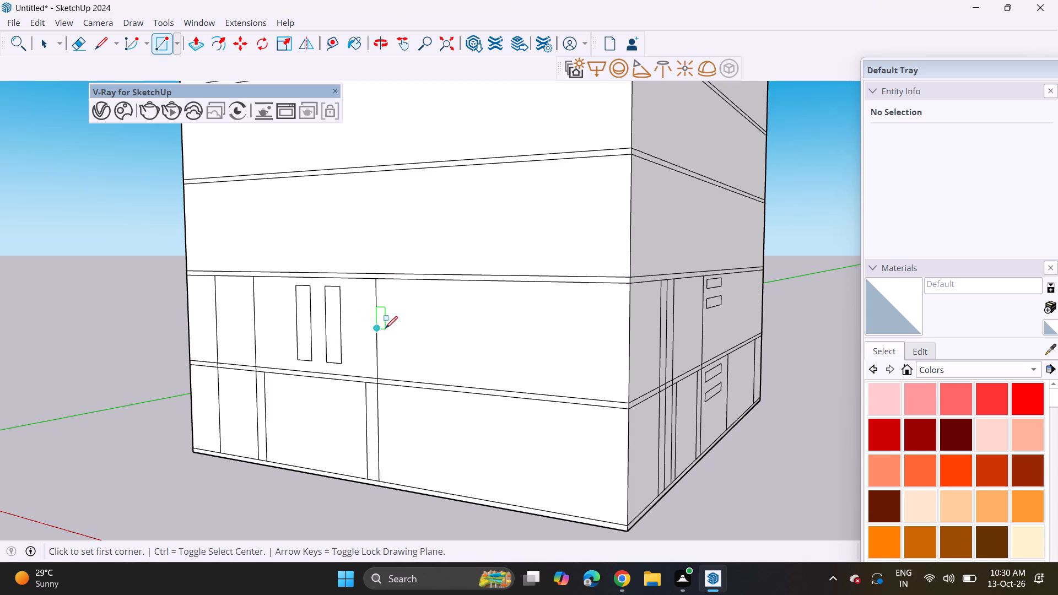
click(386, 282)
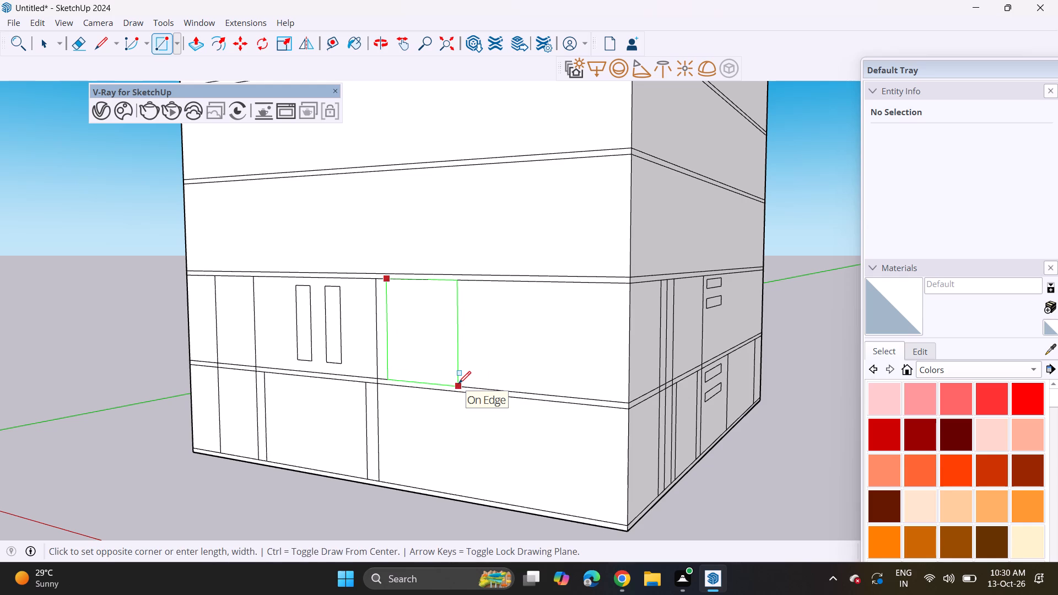
Undo the new rectangles on the white wall together with the two tall narrow window rectangles on the second storey.
key(ctrl+z)
key(ctrl+z)
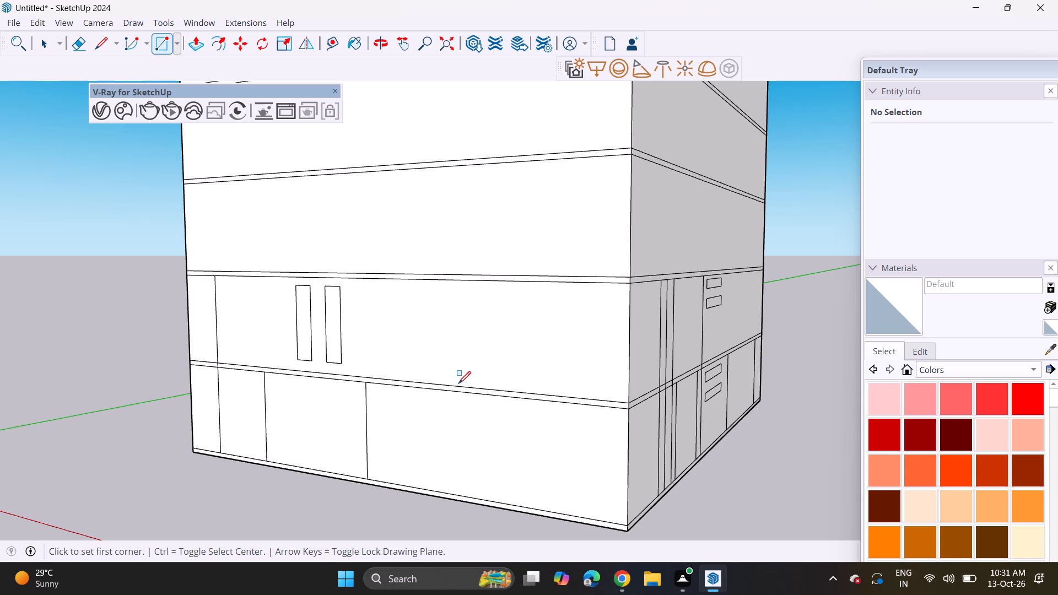
key(ctrl+z)
key(ctrl+z)
key(ctrl+z)
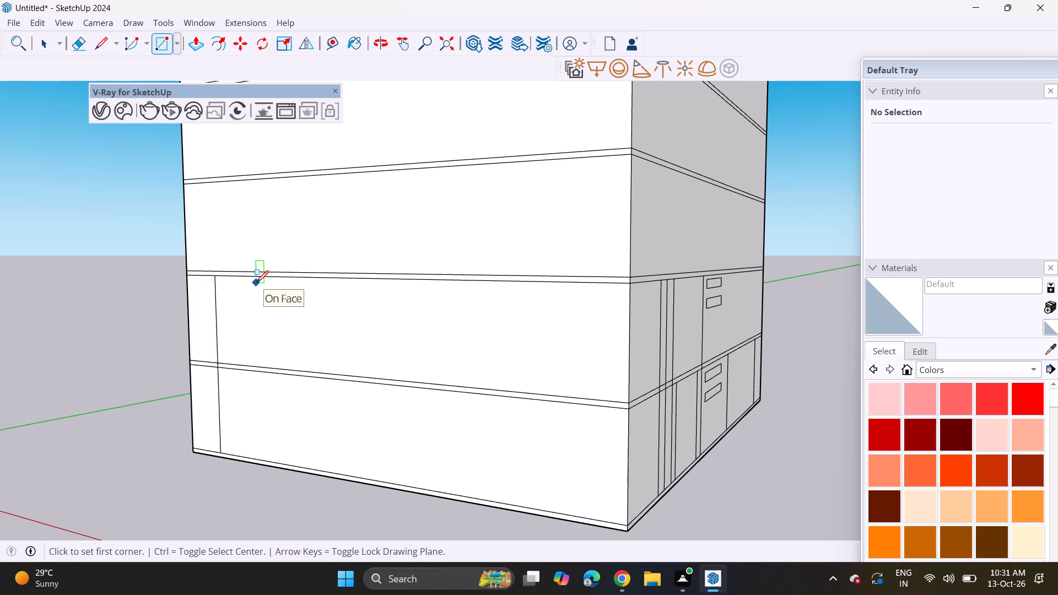
Draw two slimmer, tall window-like rectangles side by side on the white wall's second storey, close to the far edge strip.
click(277, 285)
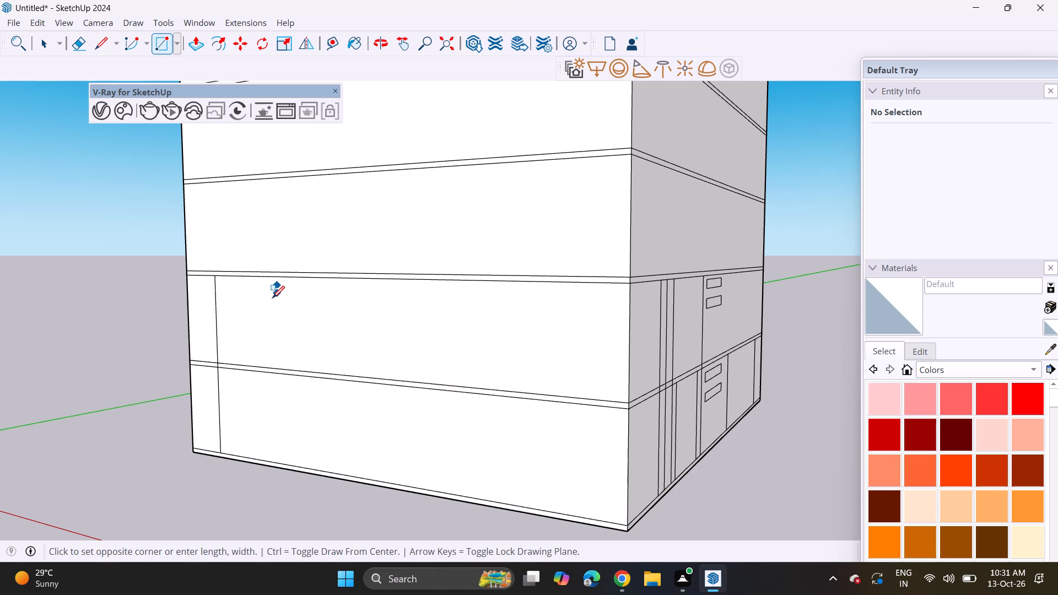
click(288, 359)
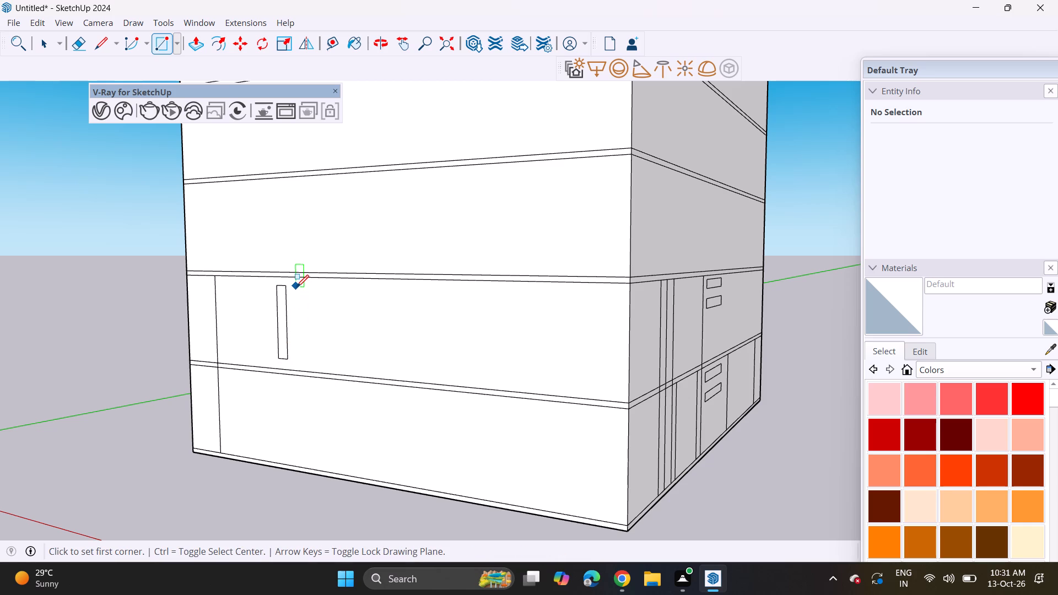
click(296, 287)
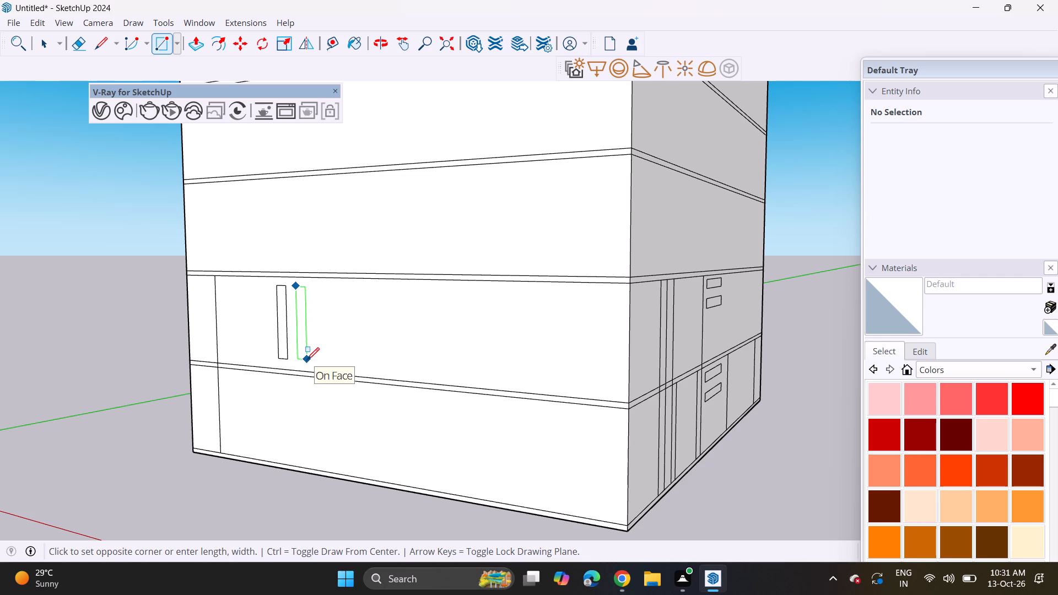
click(307, 360)
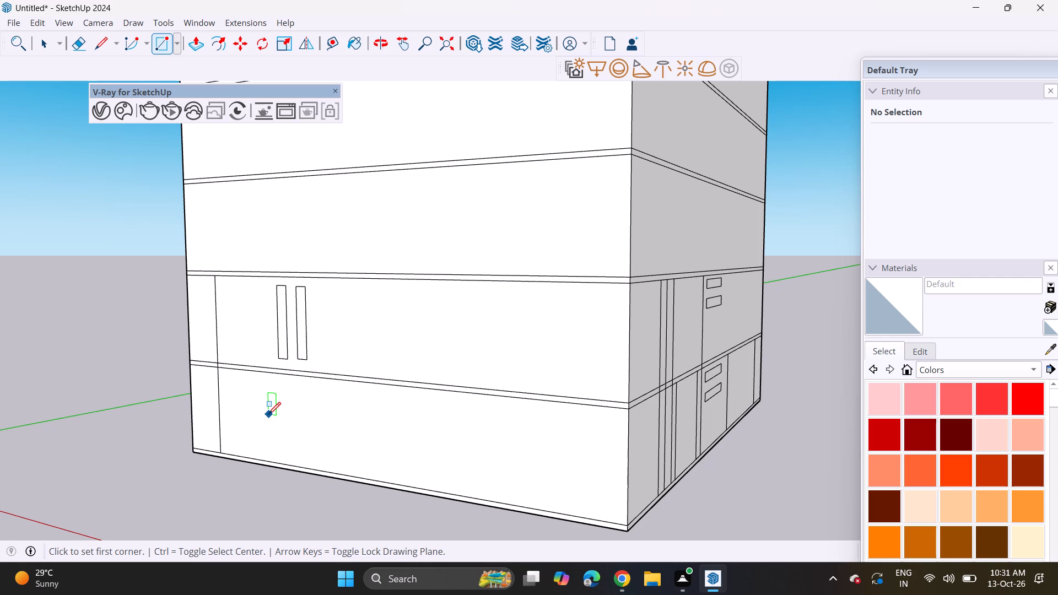
Draw a two-storey-high rectangle framing the two slim windows, from the base band up to the second storey's top.
click(262, 463)
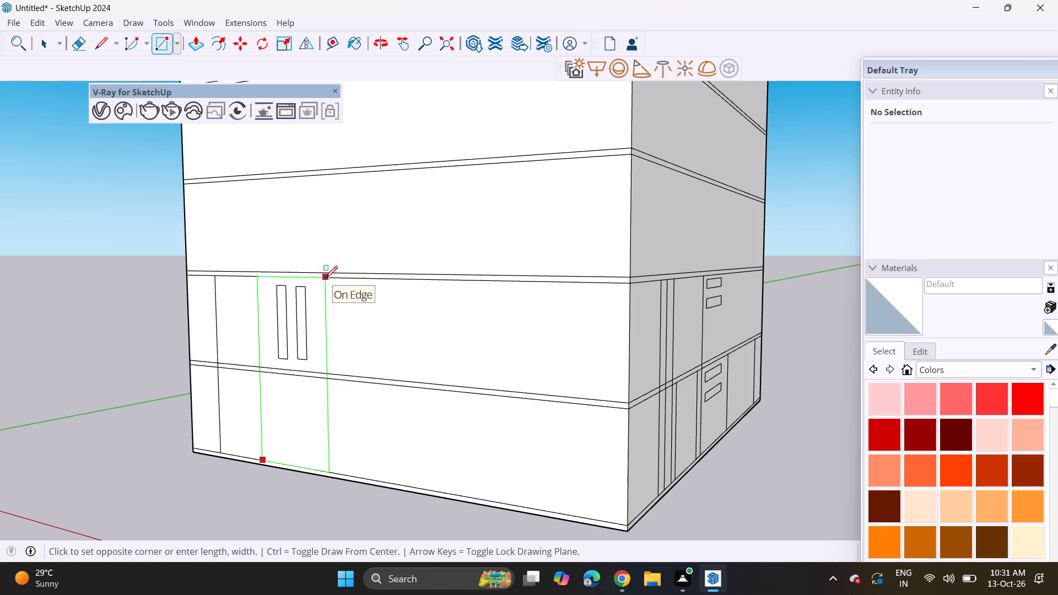
click(328, 278)
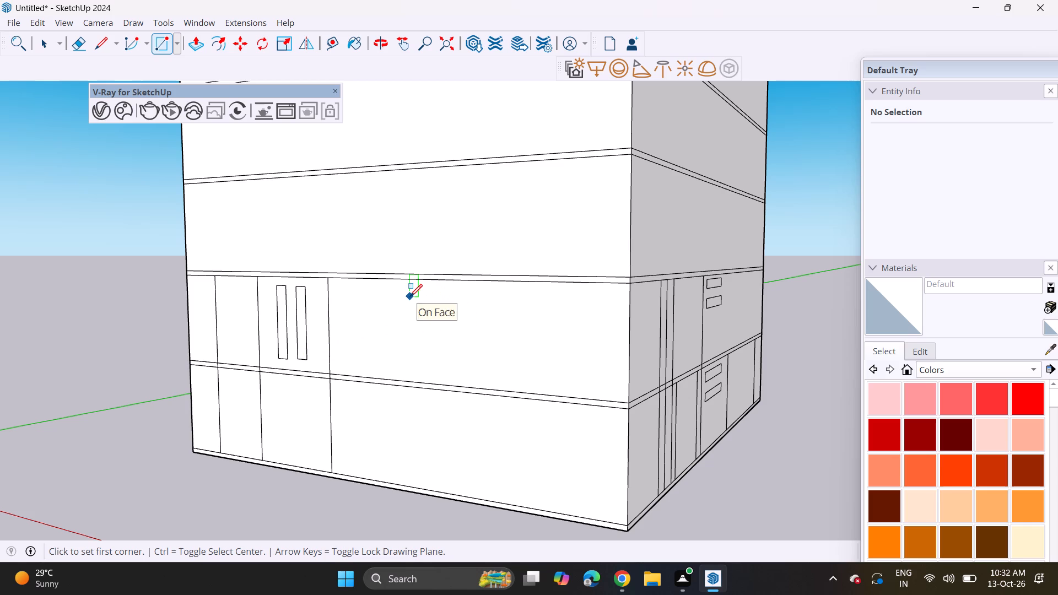
Draw a wide rectangle spanning the second storey's full height, a short gap from the window frame toward the near corner.
click(346, 280)
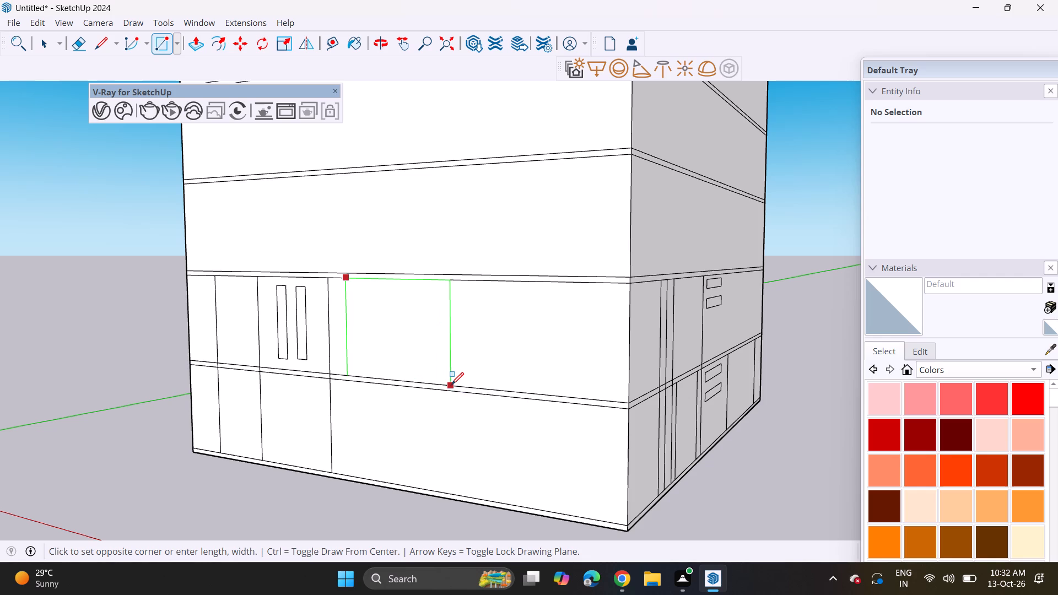
click(450, 382)
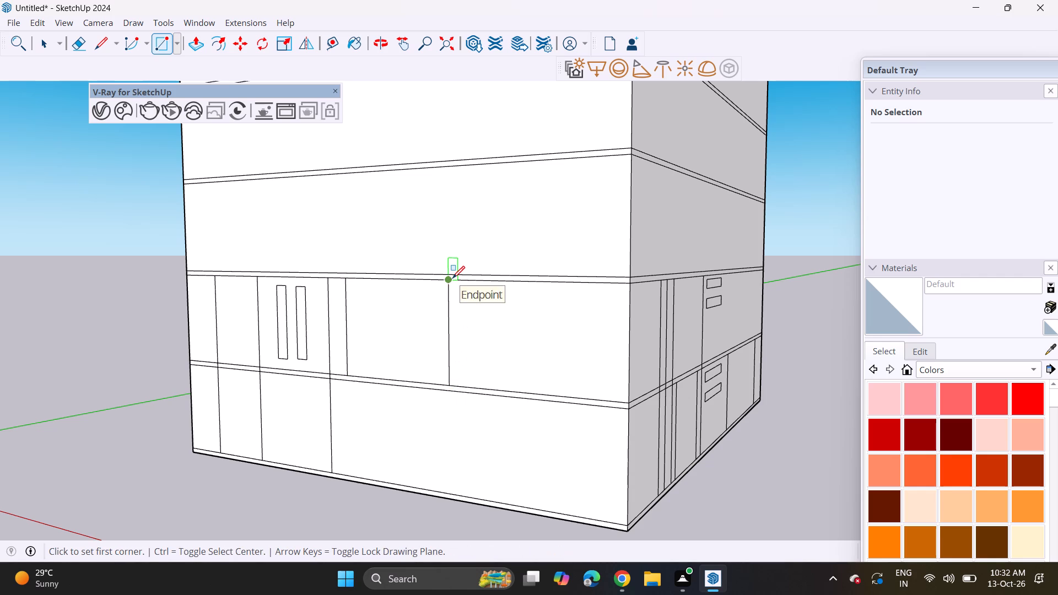
Draw a narrow two-storey-high rectangle just beyond the wide second-storey rectangle, ending at the base band.
click(457, 281)
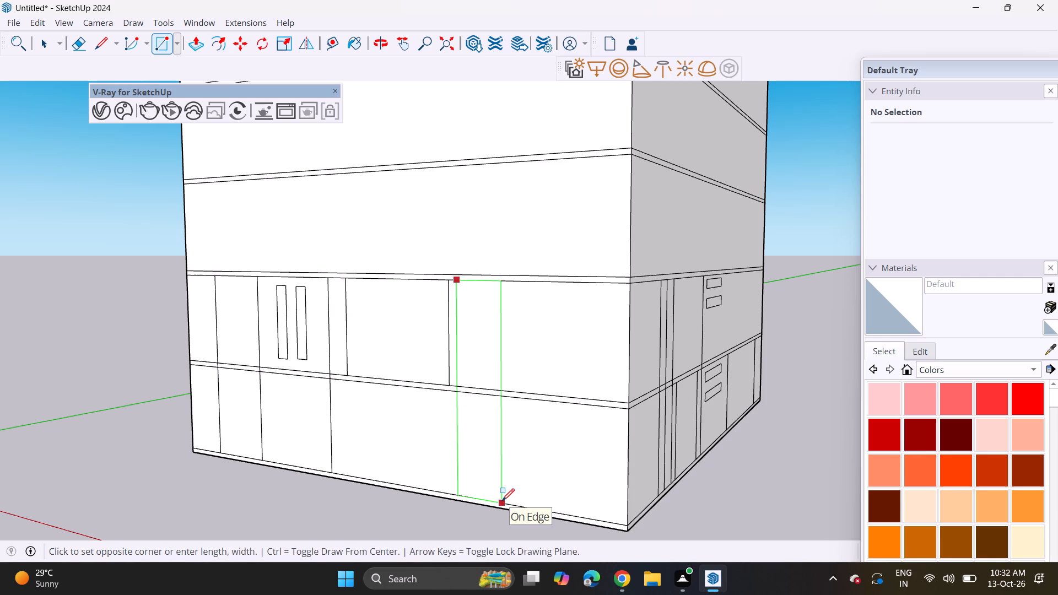
click(502, 501)
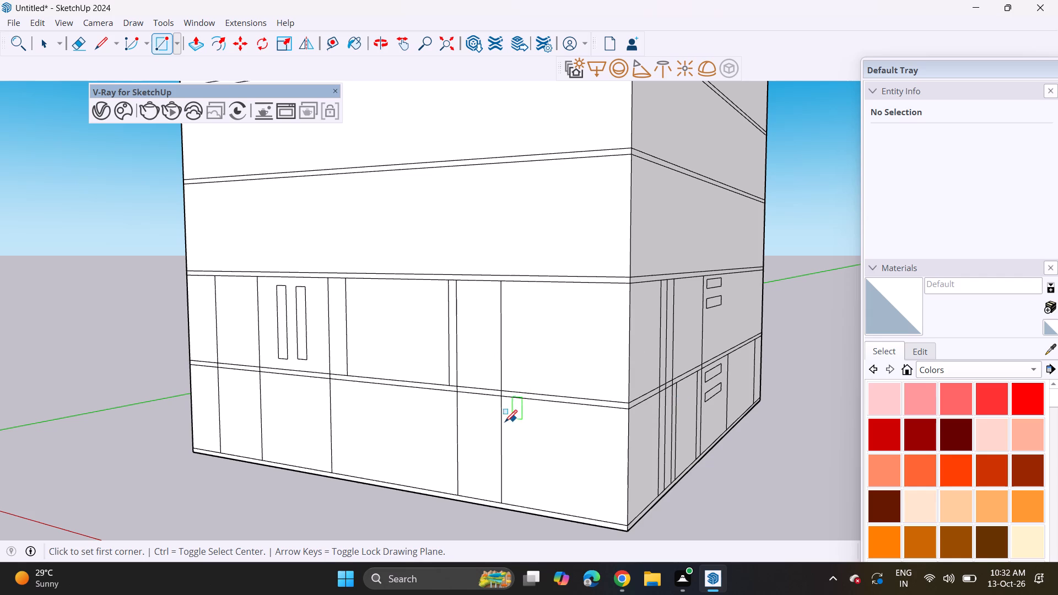
On the adjacent wall with horizontal slots, draw a full-height second-storey rectangle directly above the wide ground-storey rectangle, about equally wide.
scroll(450, 477, down, 8)
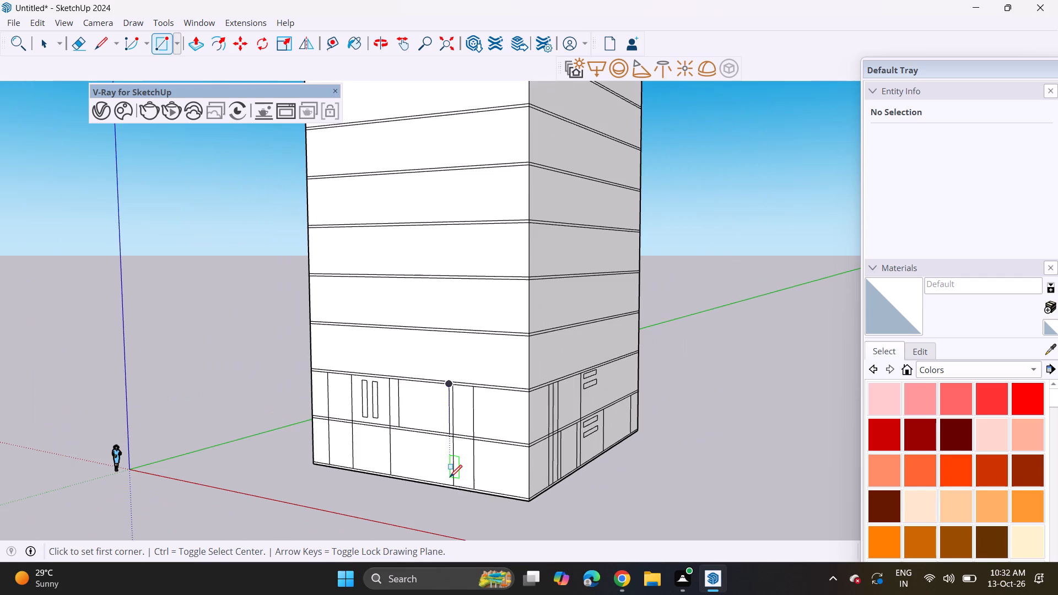
key(space)
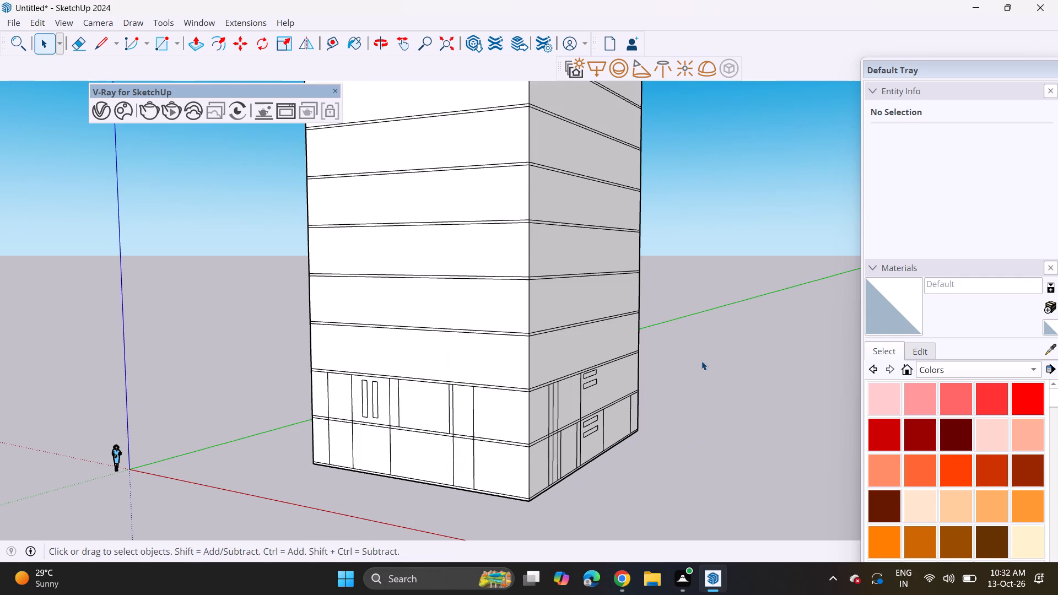
middle_drag(663, 355, 625, 347)
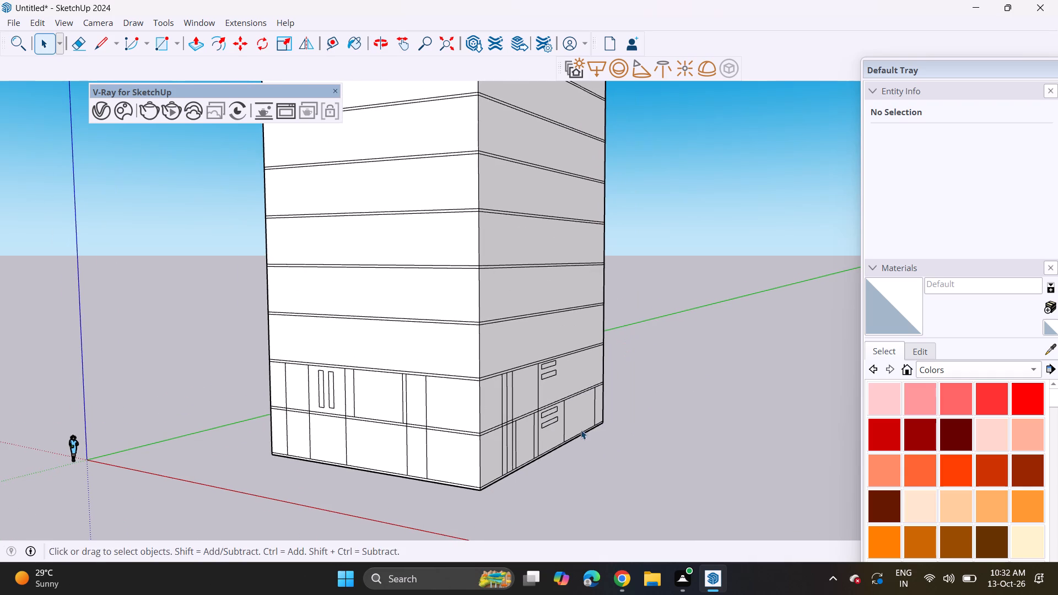
middle_drag(577, 440, 498, 456)
middle_drag(569, 446, 339, 435)
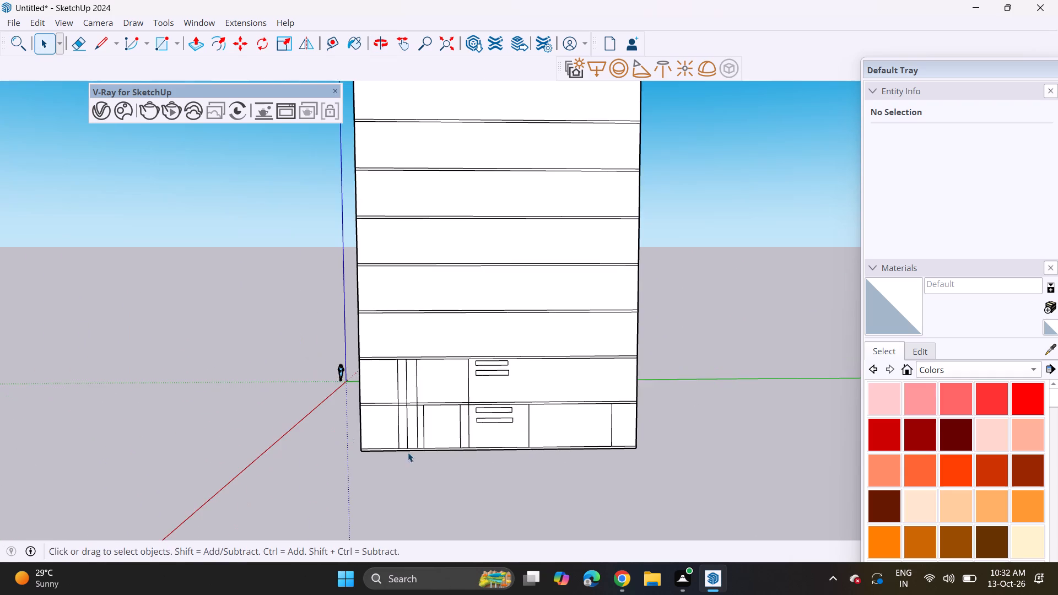
scroll(538, 425, up, 9)
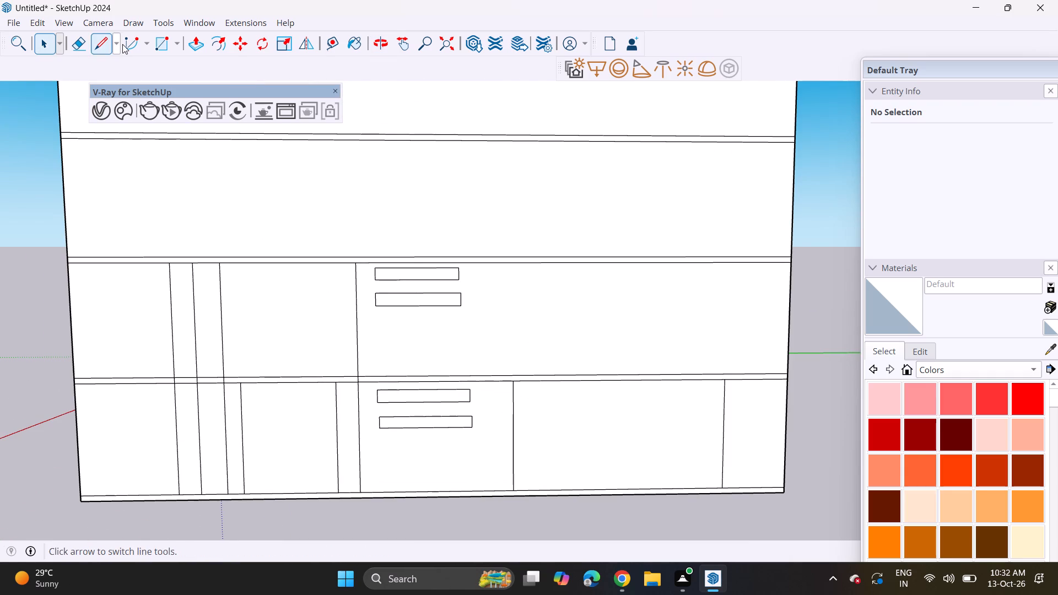
click(156, 41)
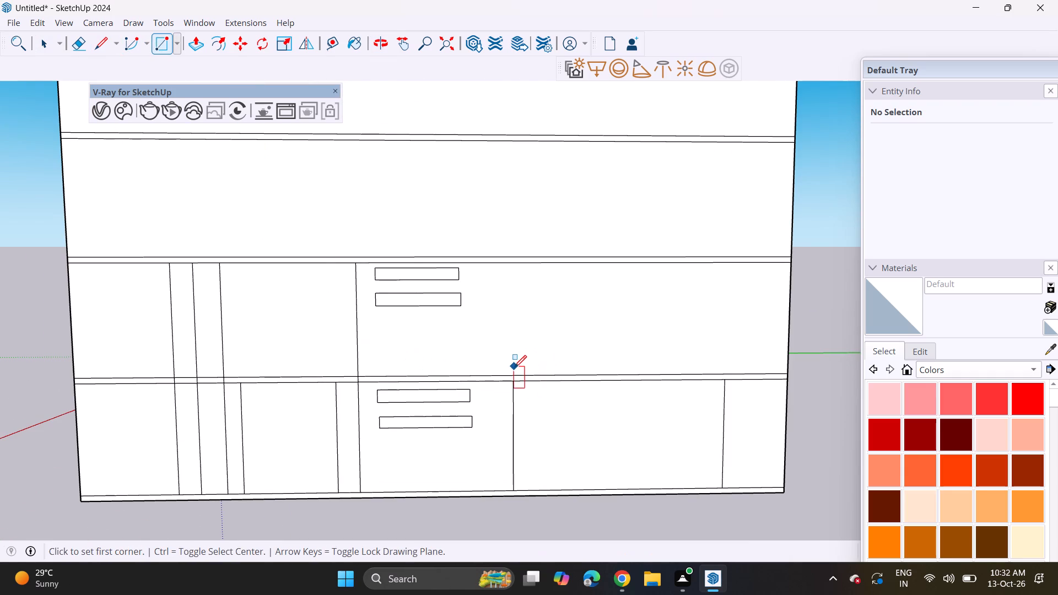
click(514, 372)
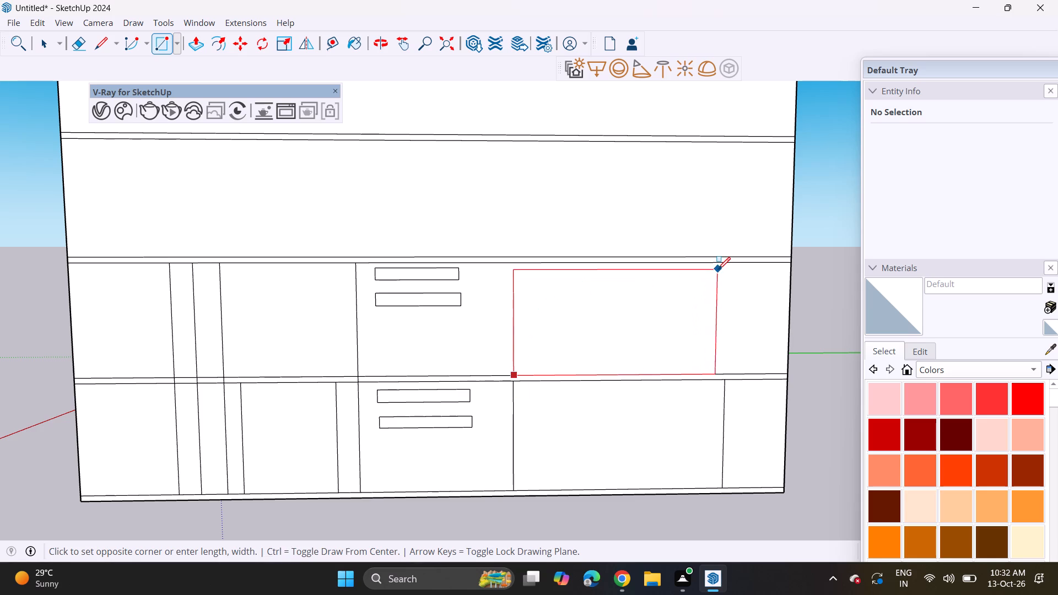
click(728, 261)
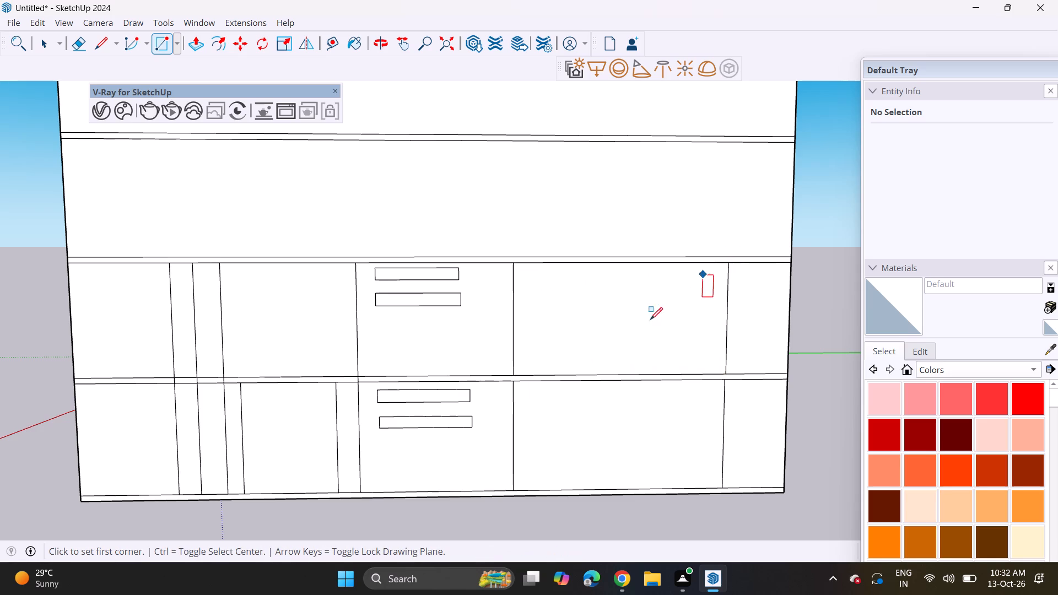
Recess the new second-storey rectangle slightly with Push/Pull, and repeat the same depth on the ground-storey rectangle below it.
scroll(398, 434, down, 3)
middle_drag(399, 434, 590, 451)
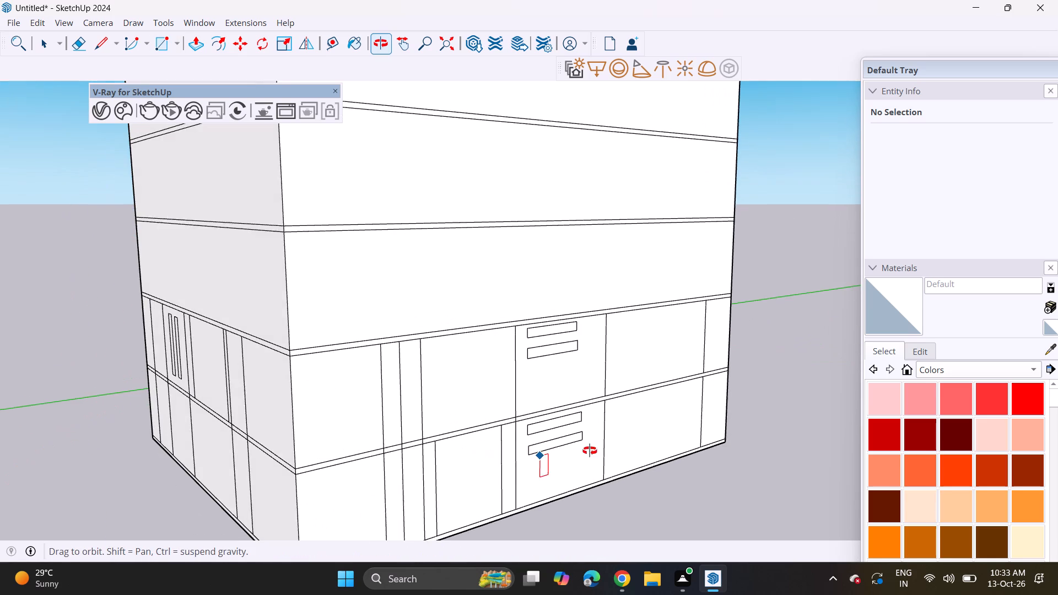
middle_drag(590, 451, 586, 448)
click(193, 43)
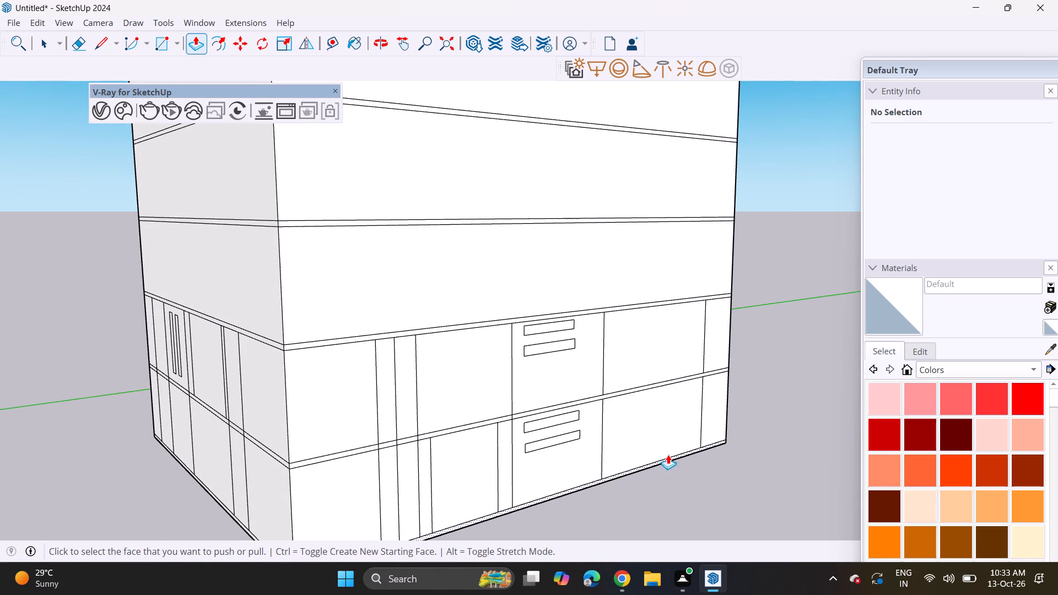
click(659, 368)
click(642, 348)
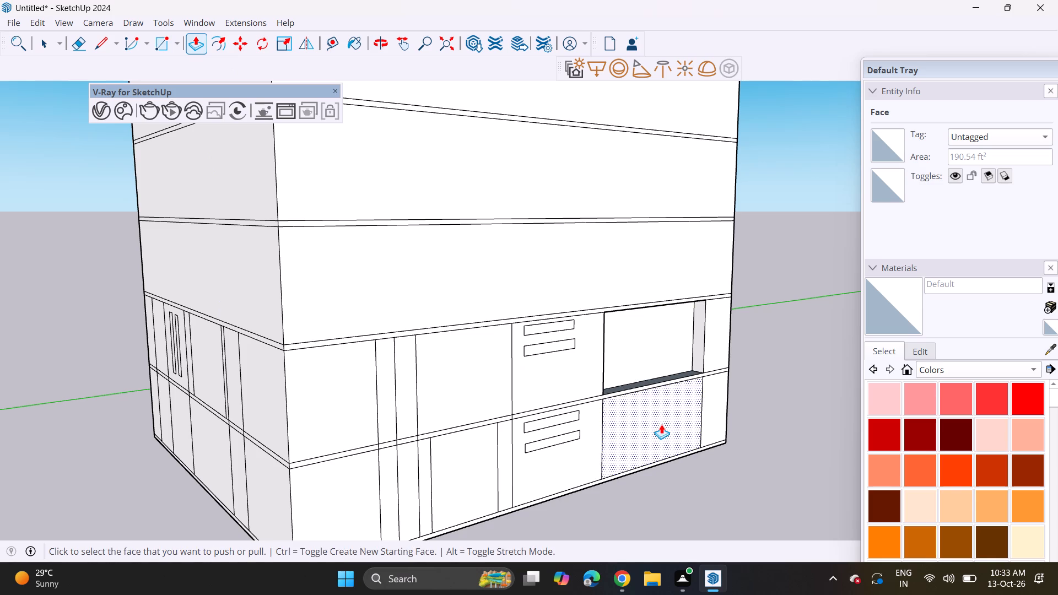
double_click(661, 424)
Deepen the wide ground-storey recess about 50' 5" into the building with Push/Pull, and repeat that depth on the second-storey recess above.
middle_drag(615, 459, 720, 443)
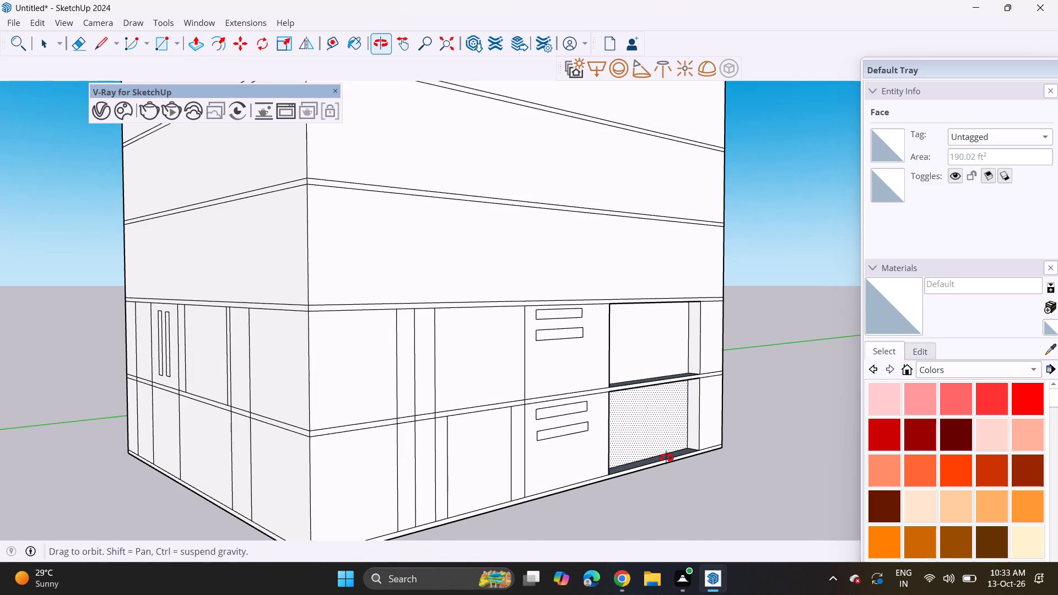
middle_drag(666, 458, 712, 392)
middle_drag(633, 467, 587, 481)
shift+middle_drag(683, 458, 604, 452)
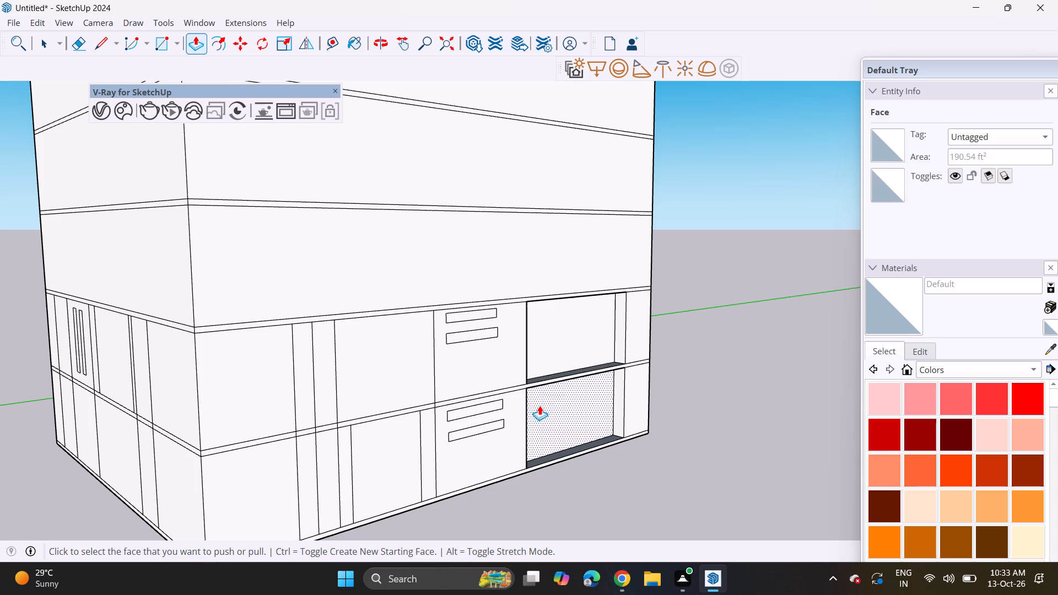
scroll(581, 346, up, 4)
scroll(576, 367, down, 1)
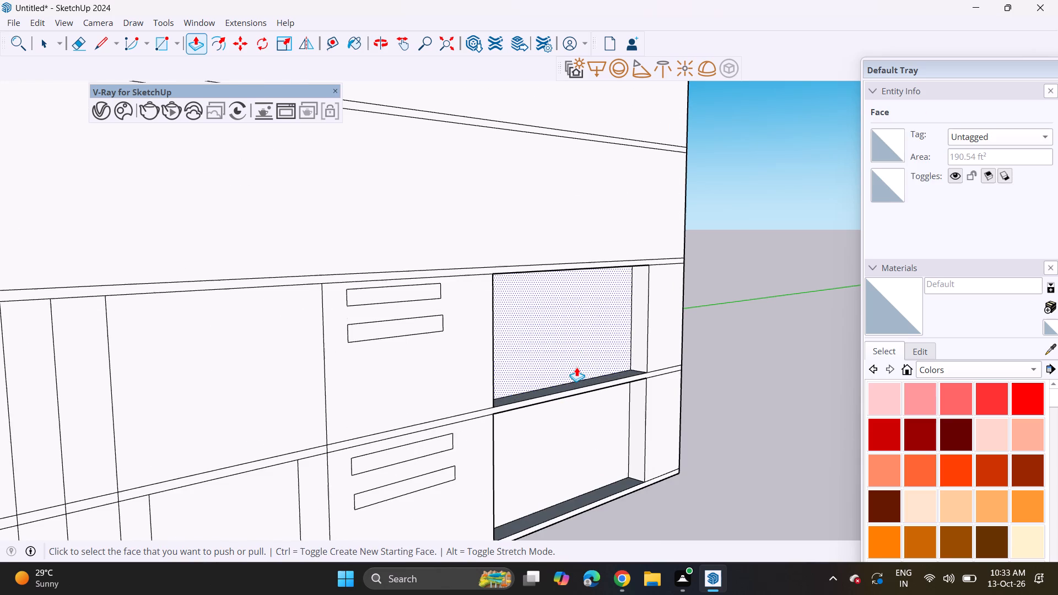
scroll(576, 367, down, 6)
middle_drag(535, 427, 592, 396)
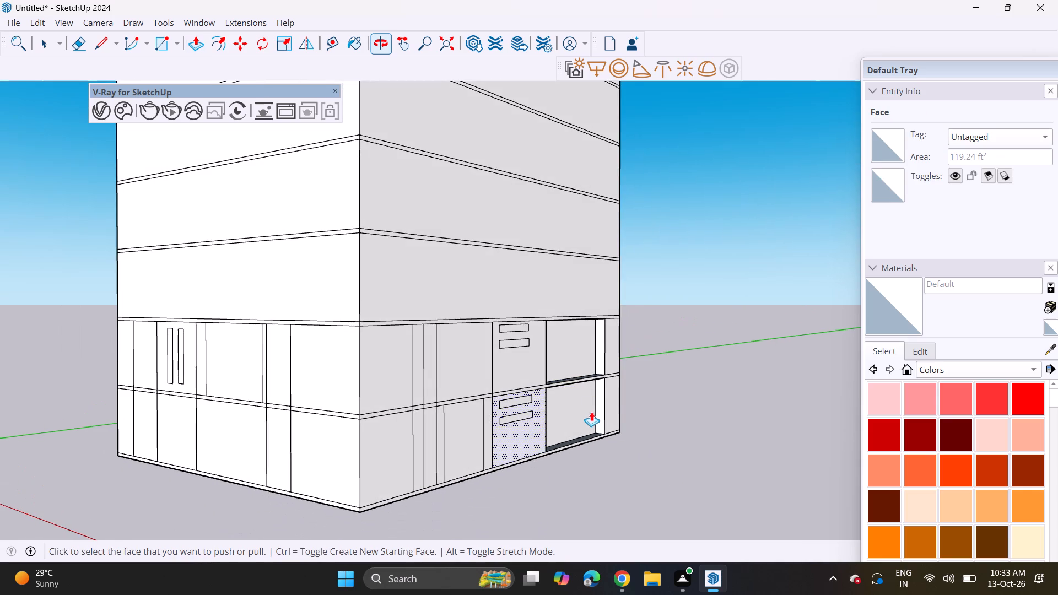
scroll(591, 416, up, 4)
click(564, 427)
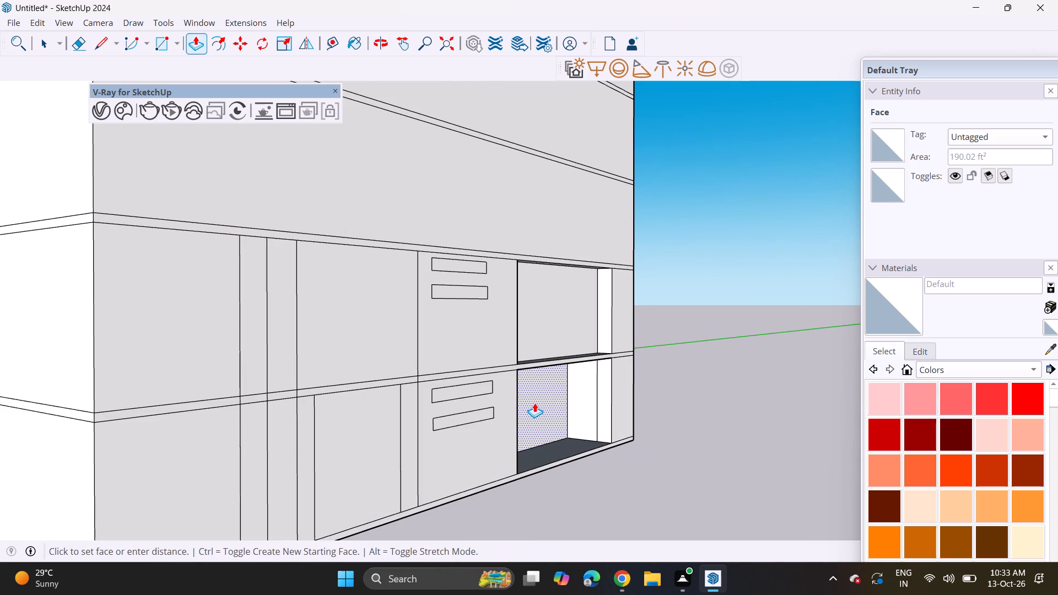
scroll(535, 403, down, 4)
middle_drag(660, 369, 17, 468)
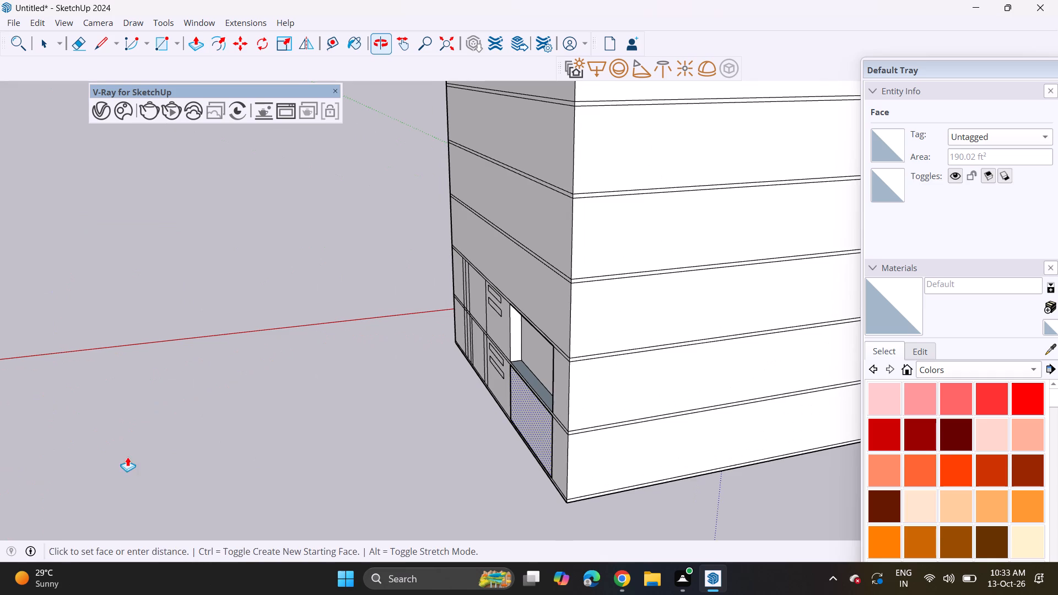
shift+middle_drag(663, 459, 469, 403)
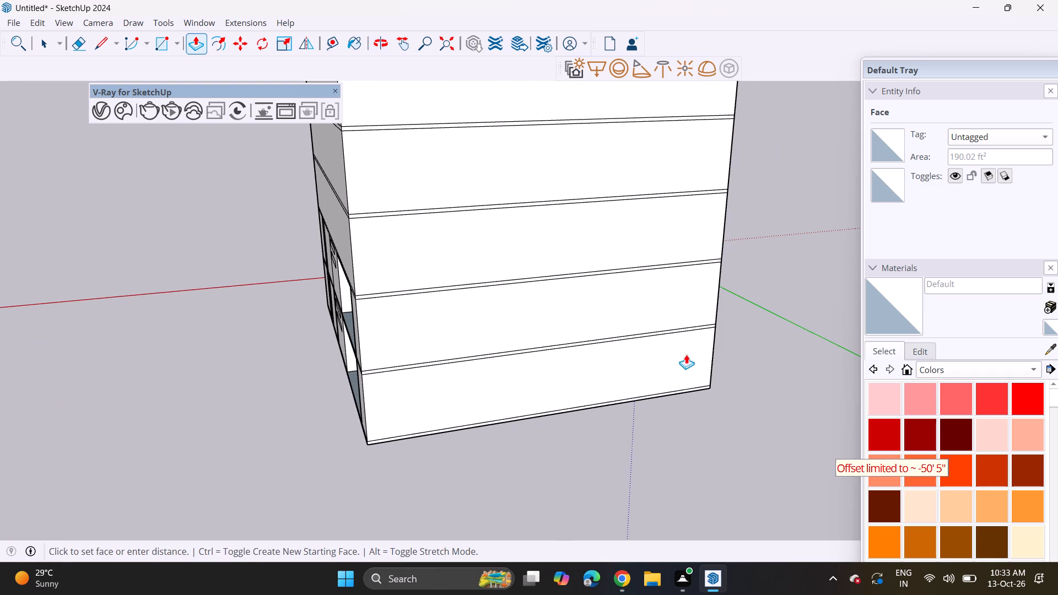
click(704, 353)
middle_drag(355, 428, 755, 365)
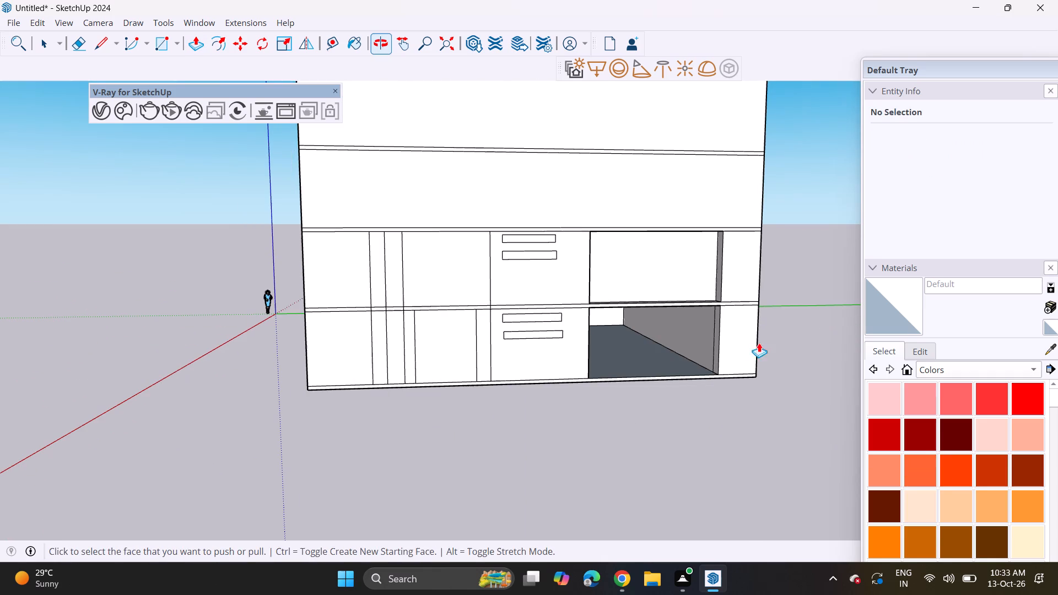
double_click(667, 258)
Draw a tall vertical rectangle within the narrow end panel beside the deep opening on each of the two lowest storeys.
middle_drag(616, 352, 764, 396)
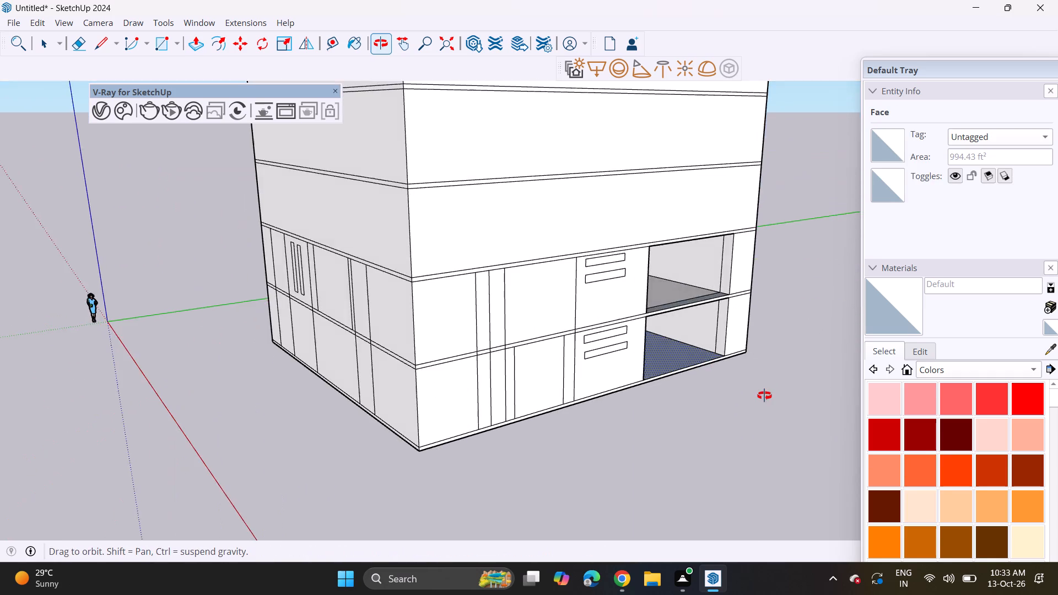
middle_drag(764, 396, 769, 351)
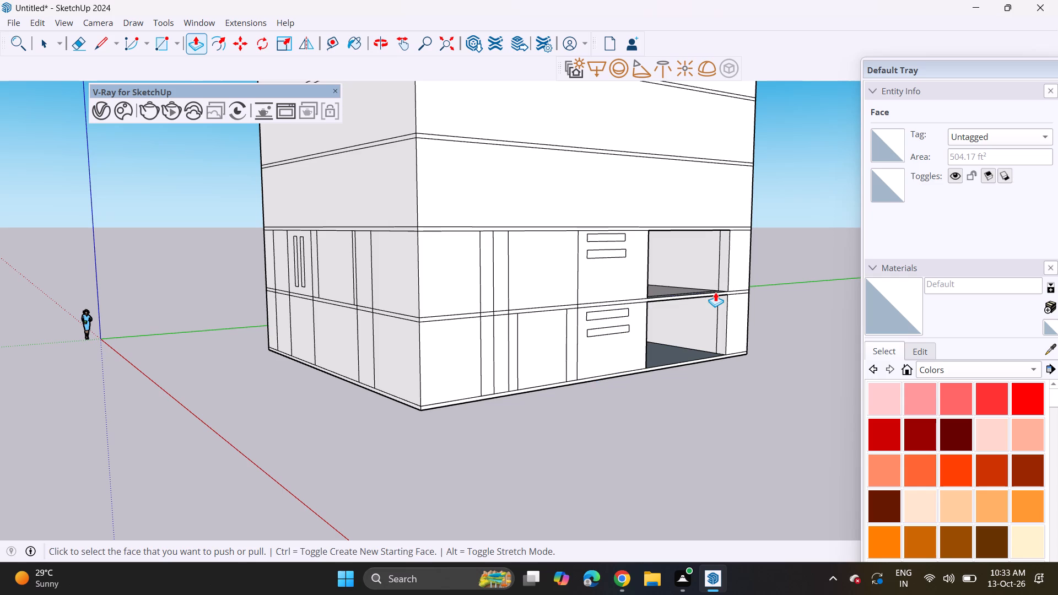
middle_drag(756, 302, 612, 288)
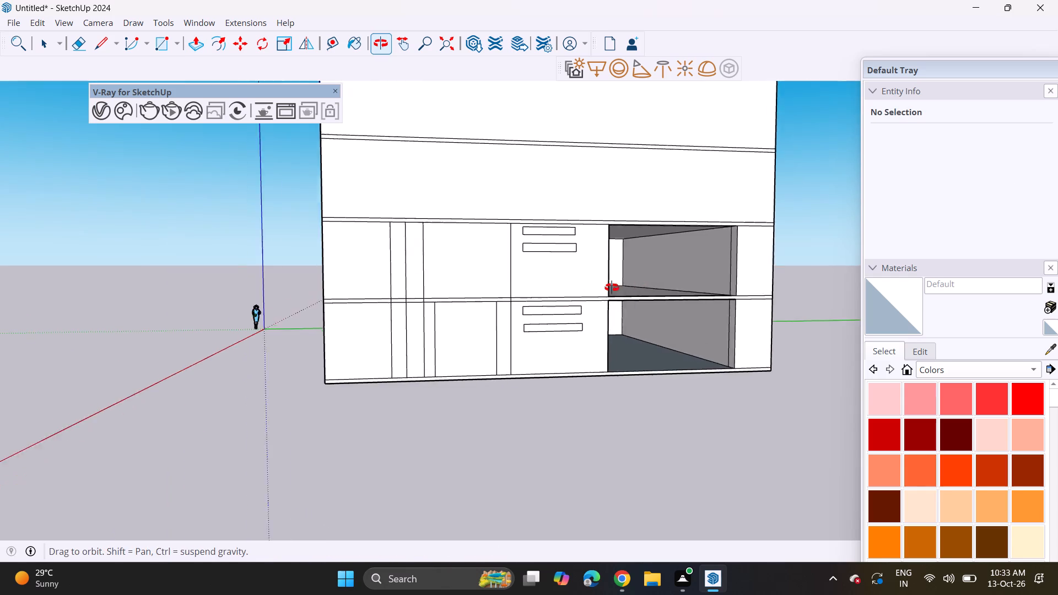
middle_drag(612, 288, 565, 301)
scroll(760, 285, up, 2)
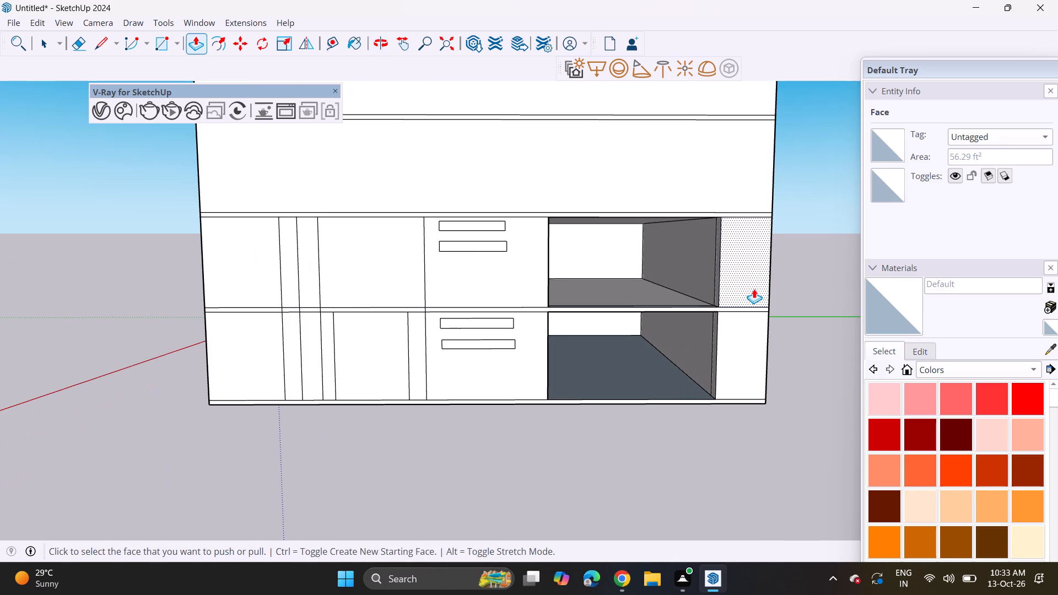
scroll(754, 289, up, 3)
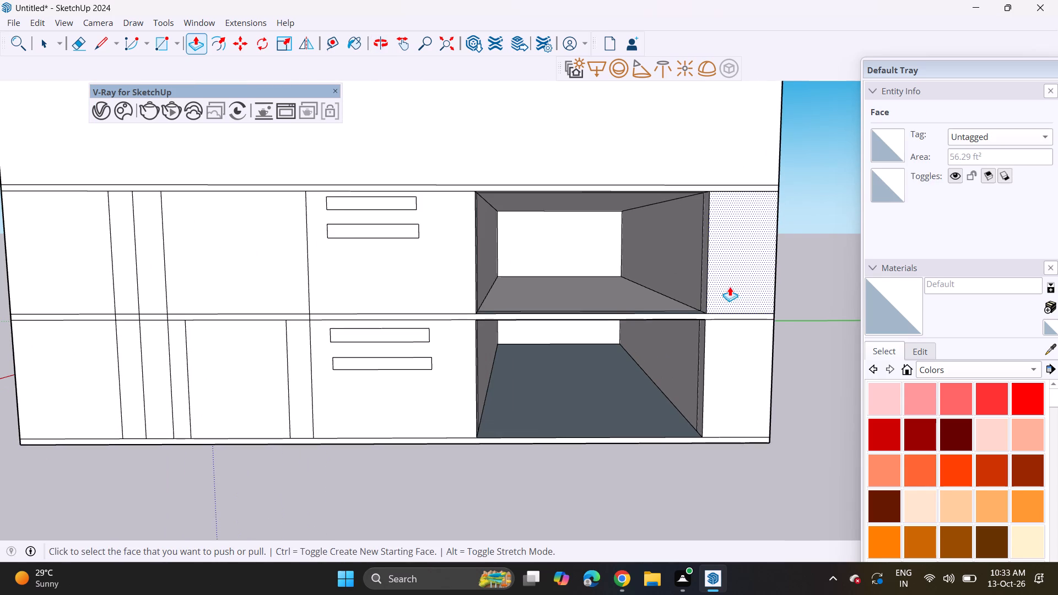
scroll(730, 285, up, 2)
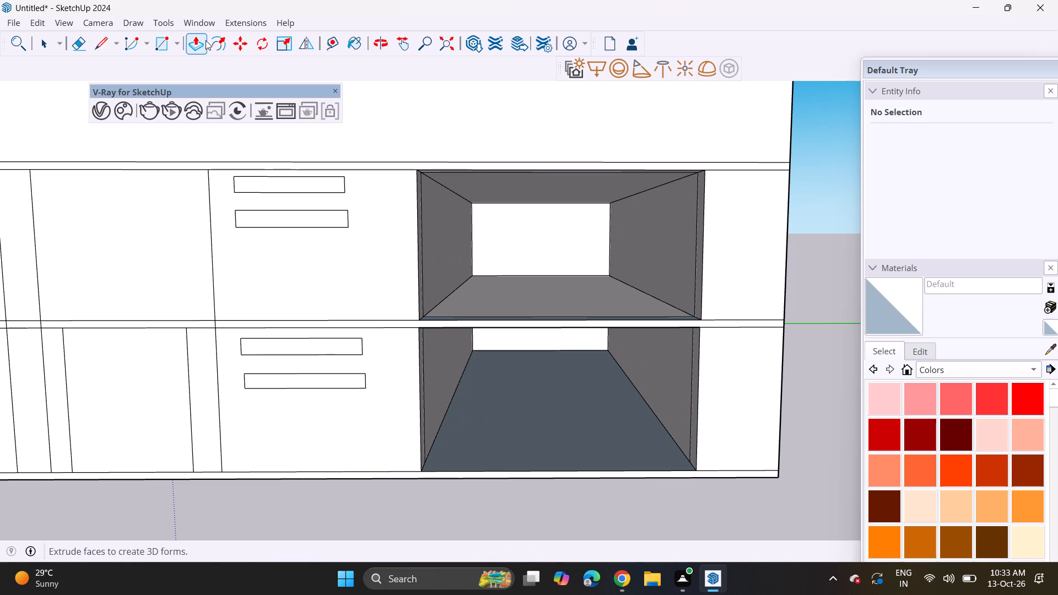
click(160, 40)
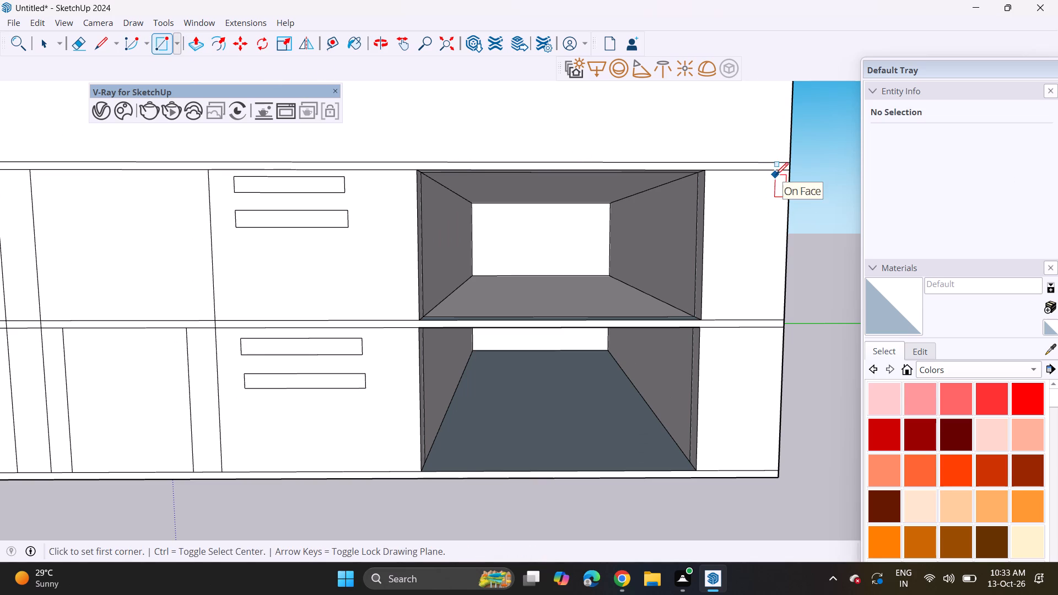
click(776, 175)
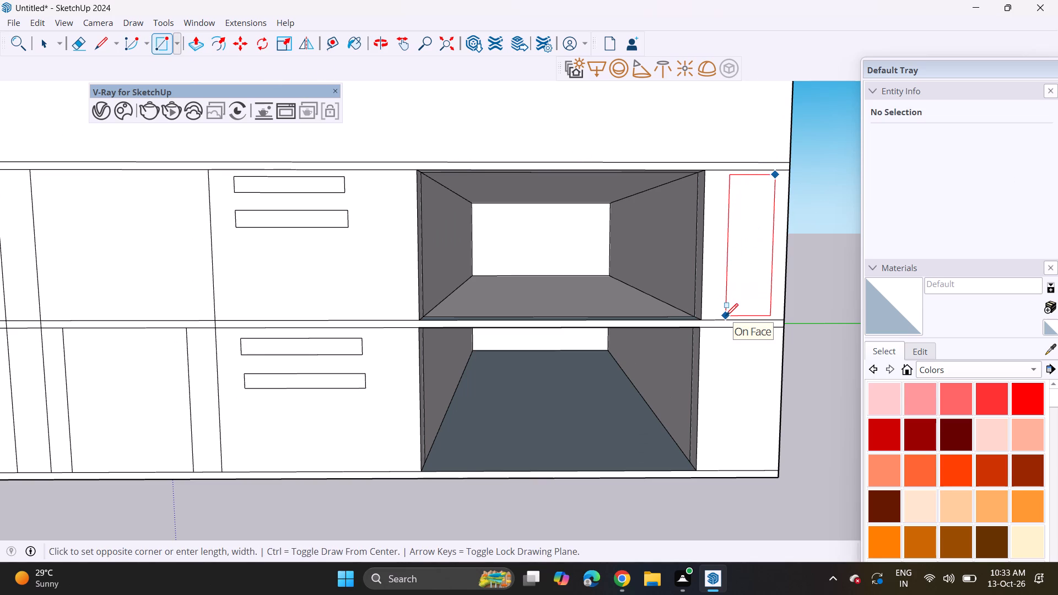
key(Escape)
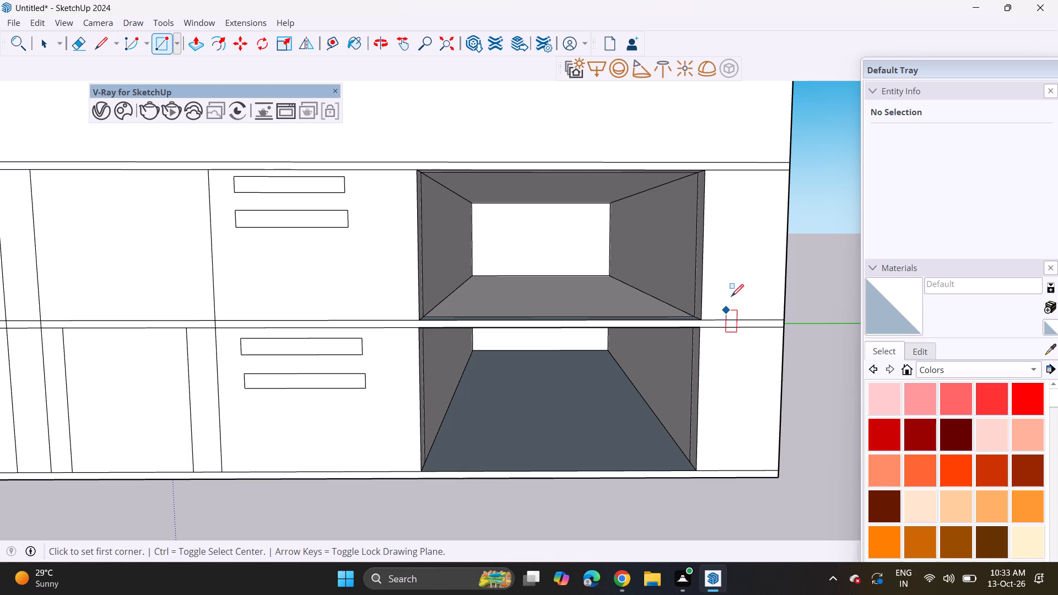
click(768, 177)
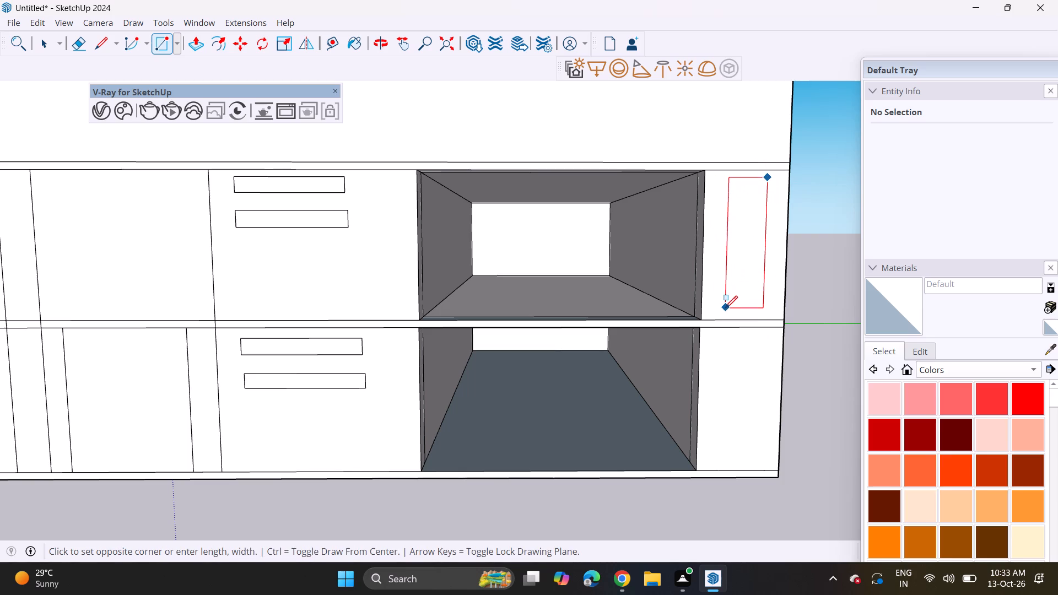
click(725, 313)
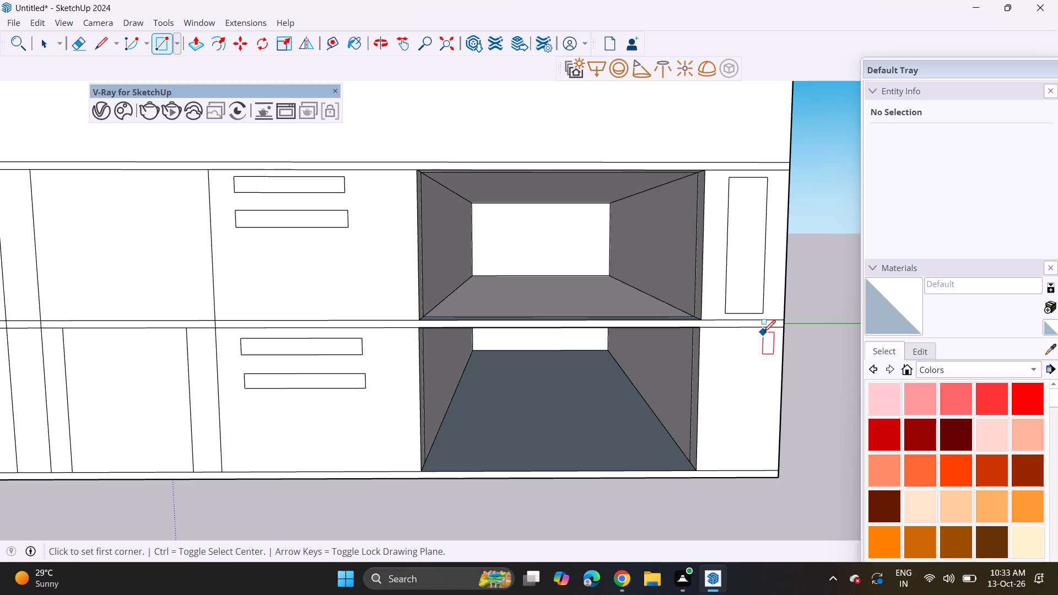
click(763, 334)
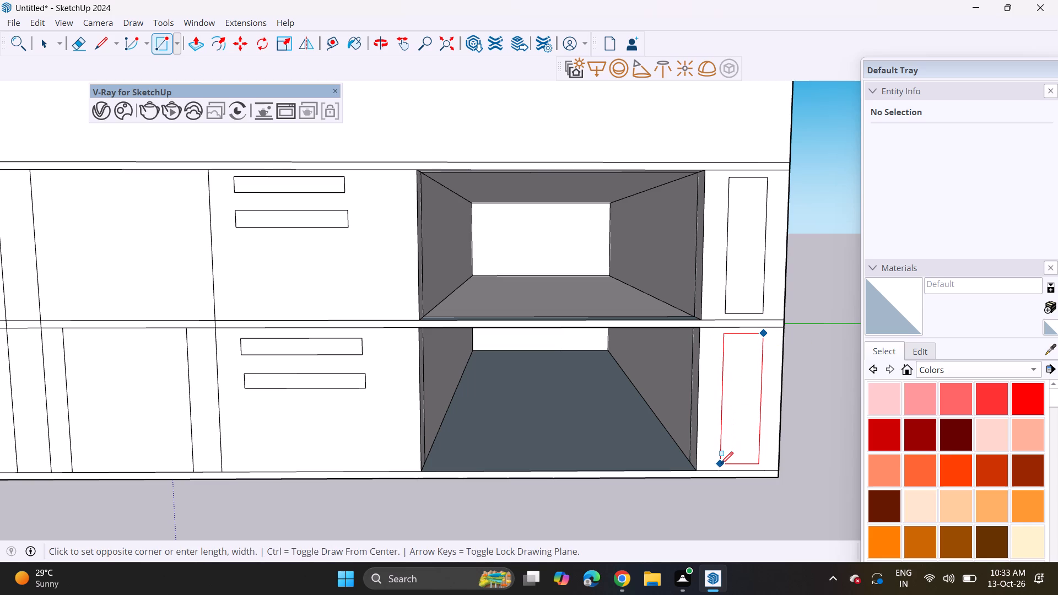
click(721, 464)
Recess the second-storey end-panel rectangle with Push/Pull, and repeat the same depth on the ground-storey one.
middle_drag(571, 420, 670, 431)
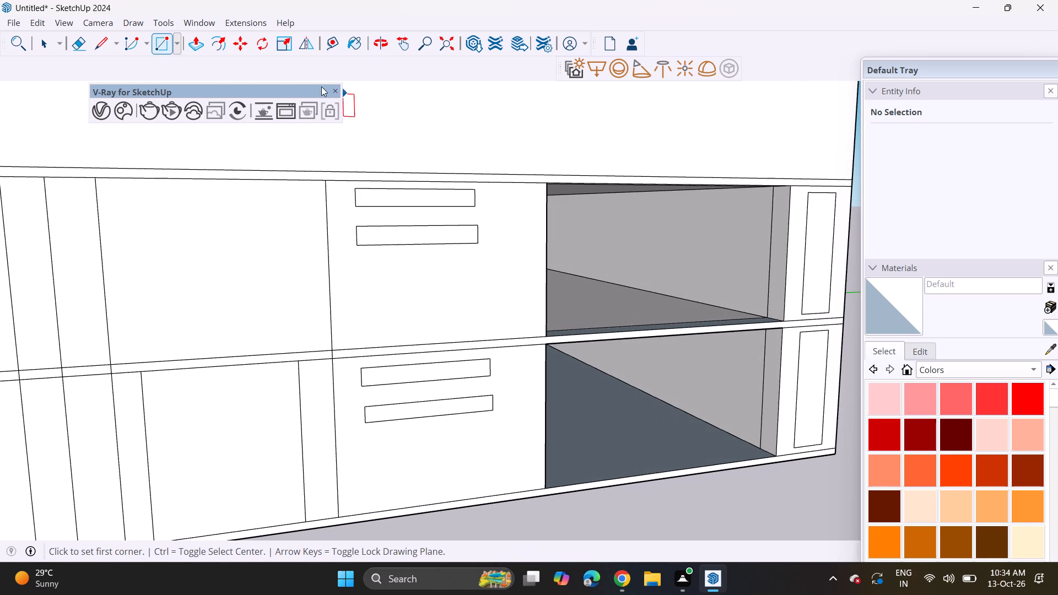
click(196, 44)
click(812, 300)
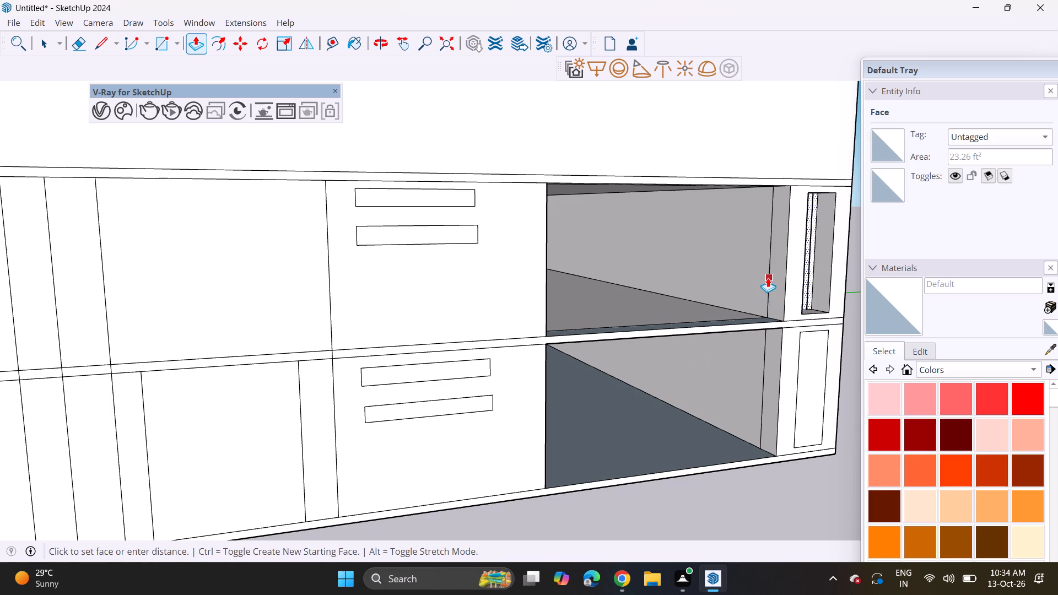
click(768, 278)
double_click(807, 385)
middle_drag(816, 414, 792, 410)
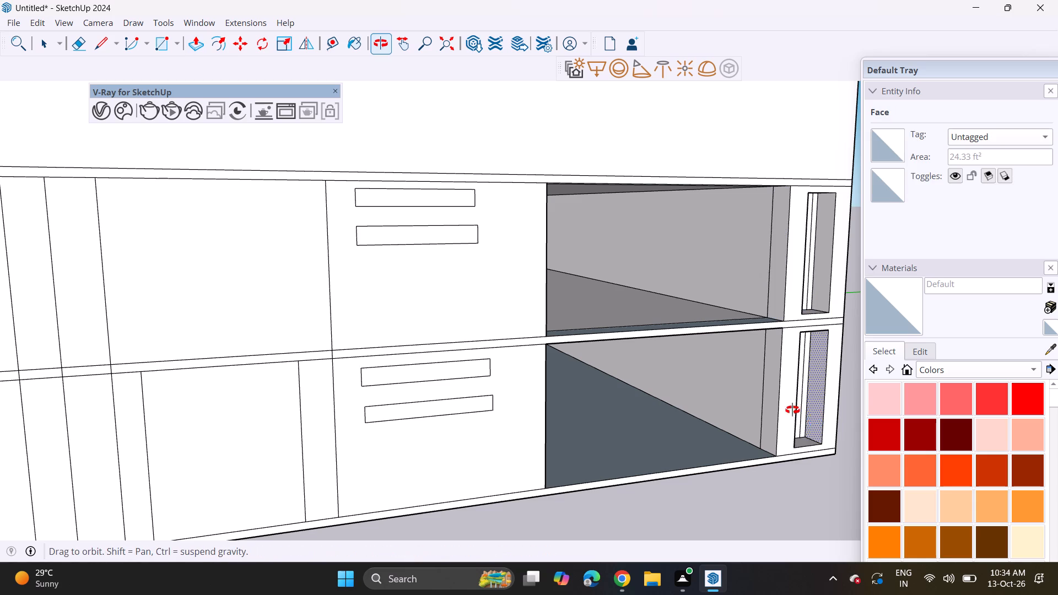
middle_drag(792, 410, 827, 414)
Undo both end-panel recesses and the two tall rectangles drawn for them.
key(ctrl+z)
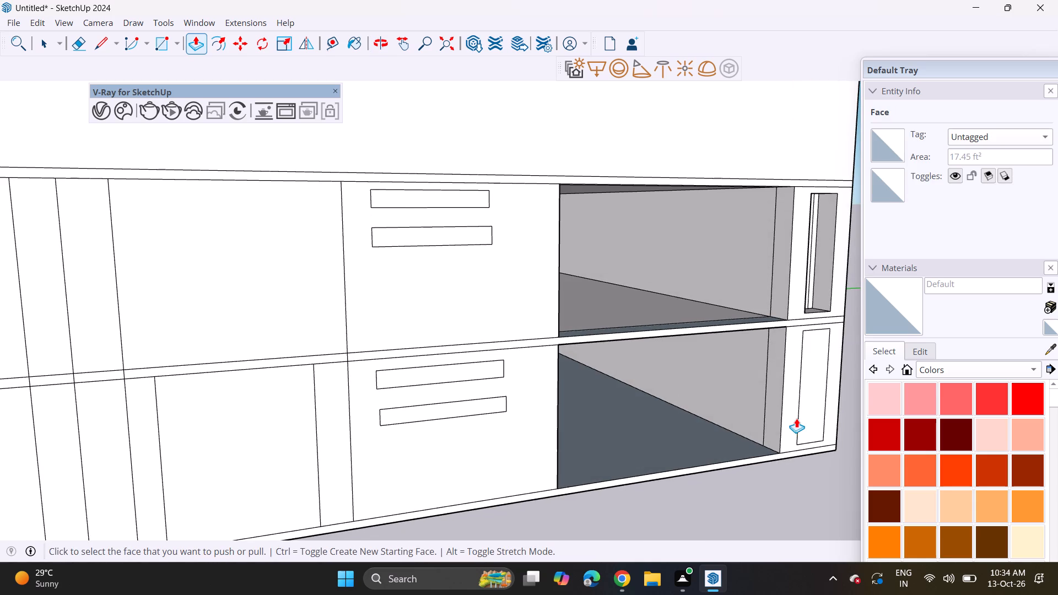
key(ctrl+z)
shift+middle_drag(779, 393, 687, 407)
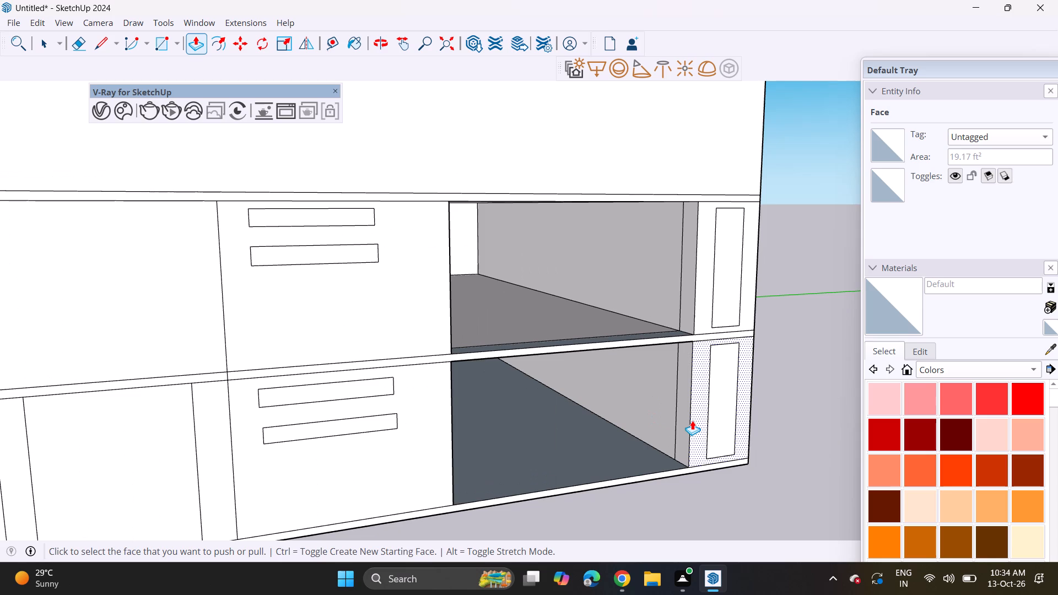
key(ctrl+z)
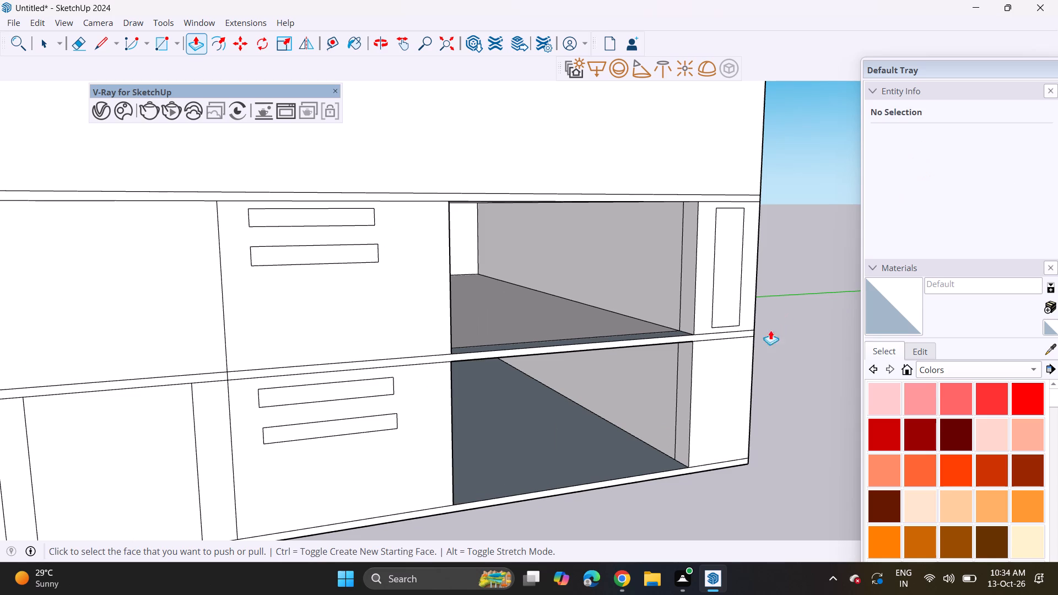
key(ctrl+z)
Draw a slim vertical slot rectangle near the deep opening's edge on the end panel of both the second and ground storeys.
click(166, 34)
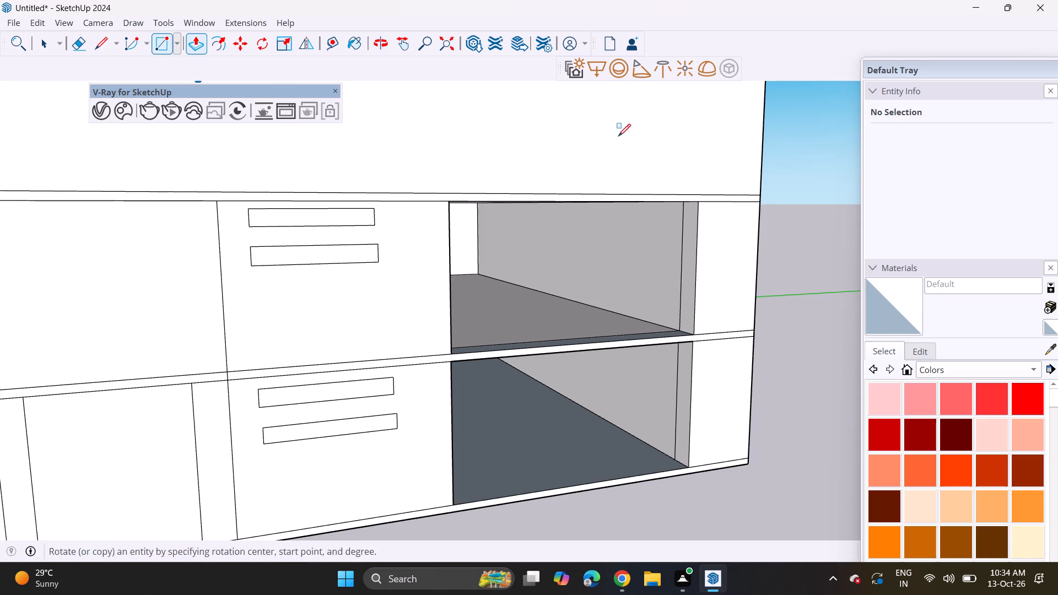
click(708, 210)
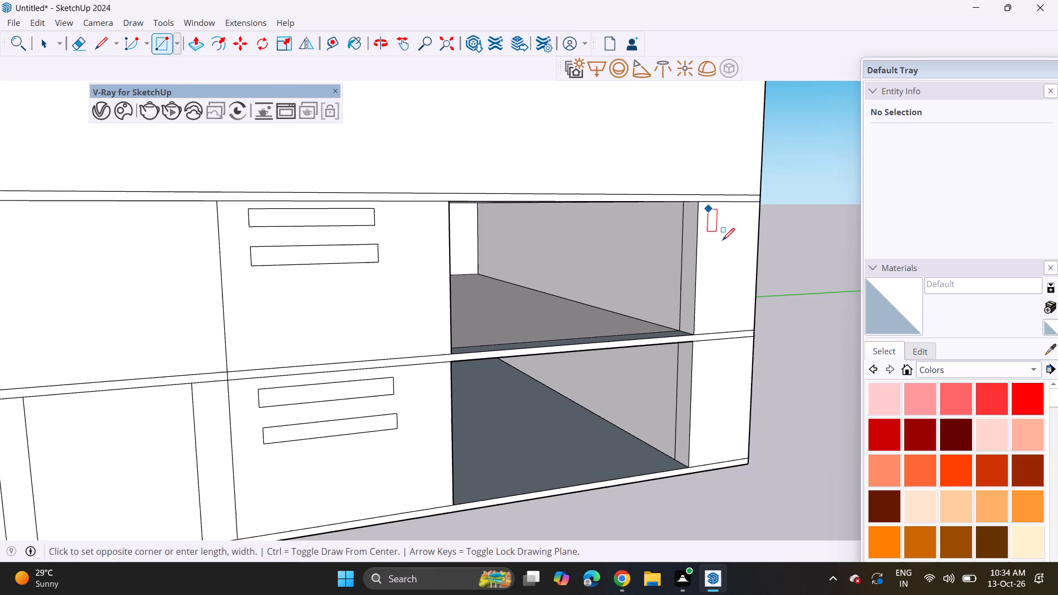
click(719, 327)
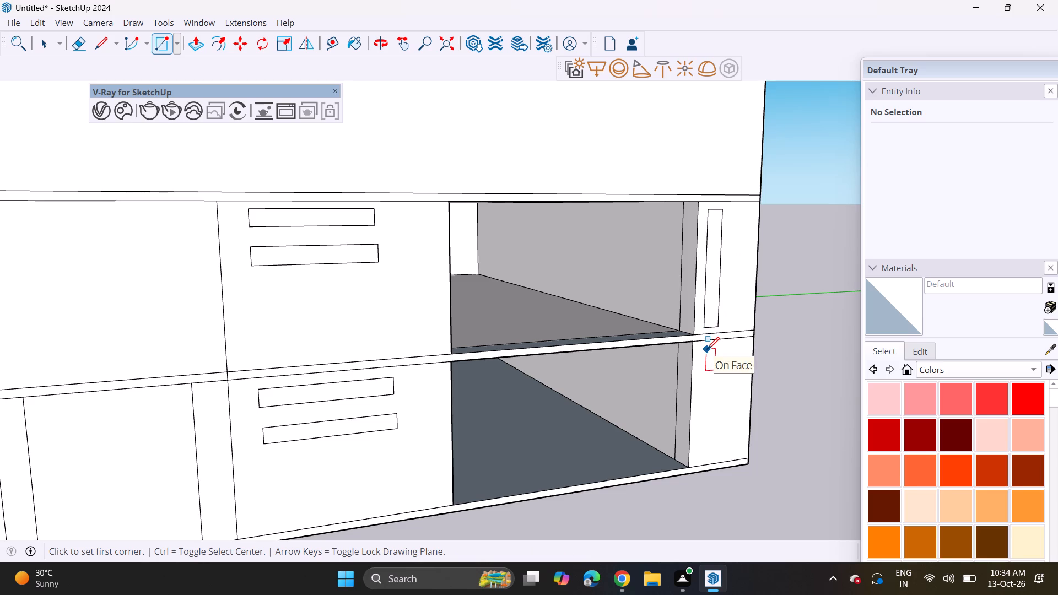
click(707, 349)
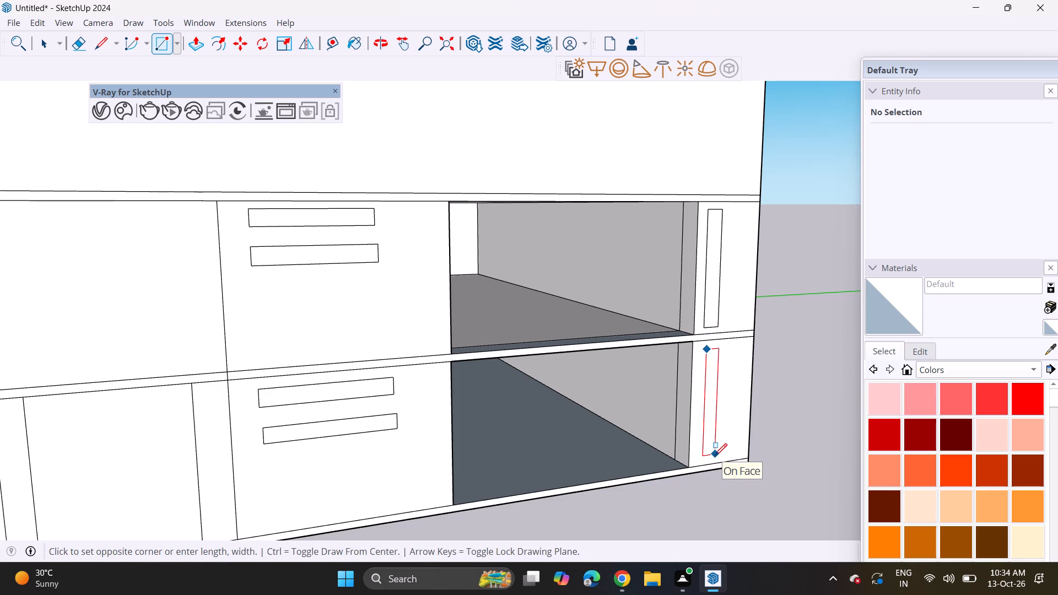
click(715, 456)
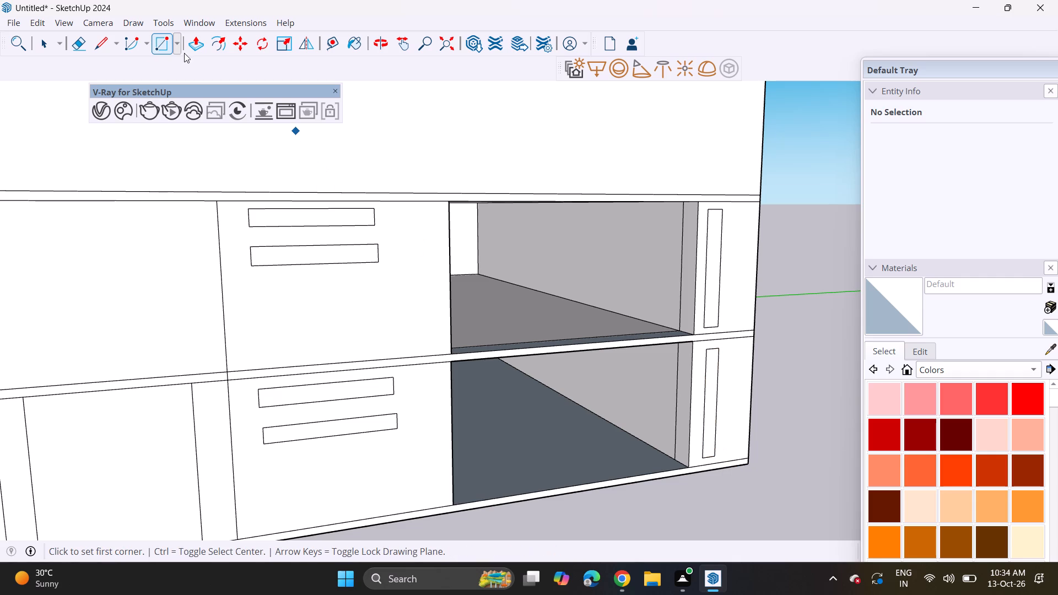
Recess the slim second-storey slot with Push/Pull, and repeat the same depth on the ground-storey slot below it.
click(196, 51)
click(719, 311)
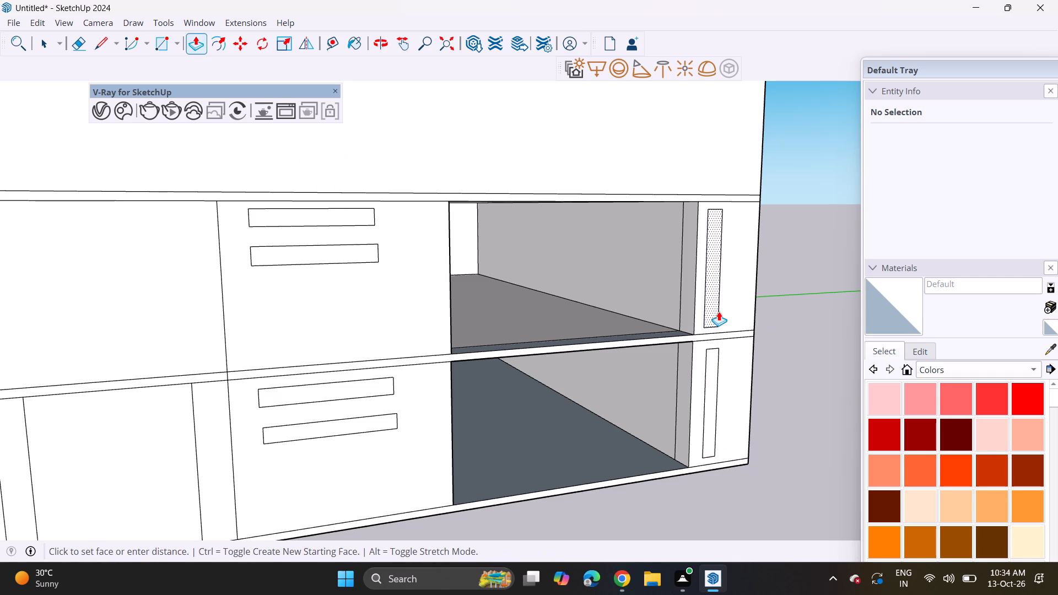
click(676, 318)
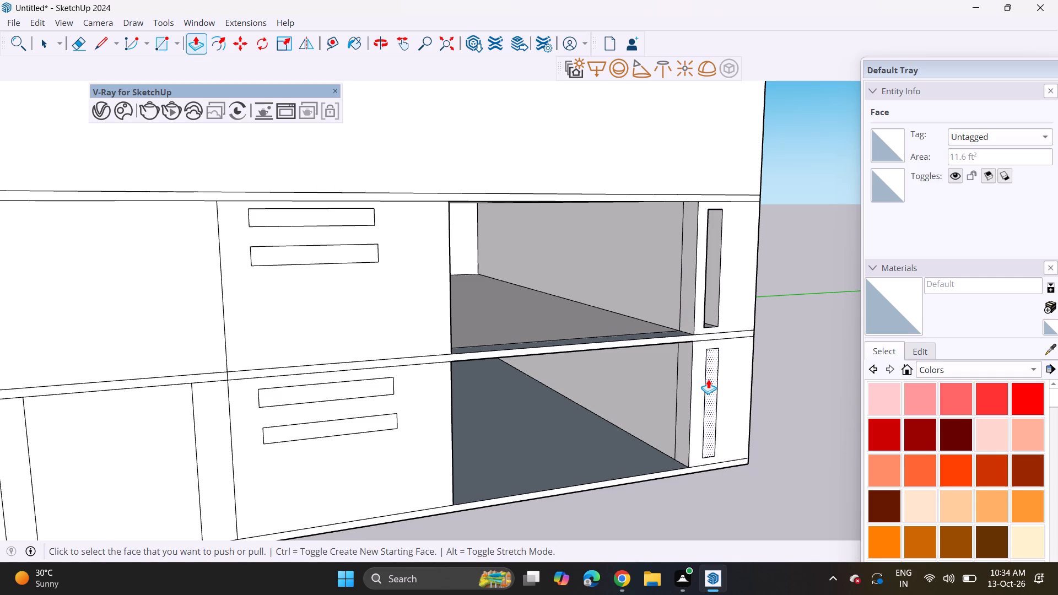
double_click(708, 379)
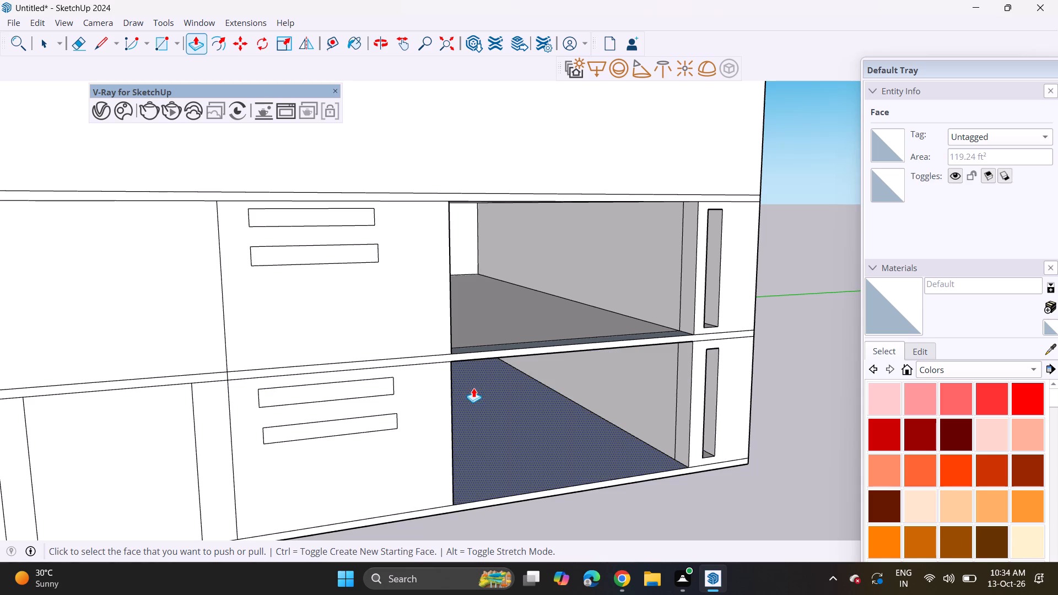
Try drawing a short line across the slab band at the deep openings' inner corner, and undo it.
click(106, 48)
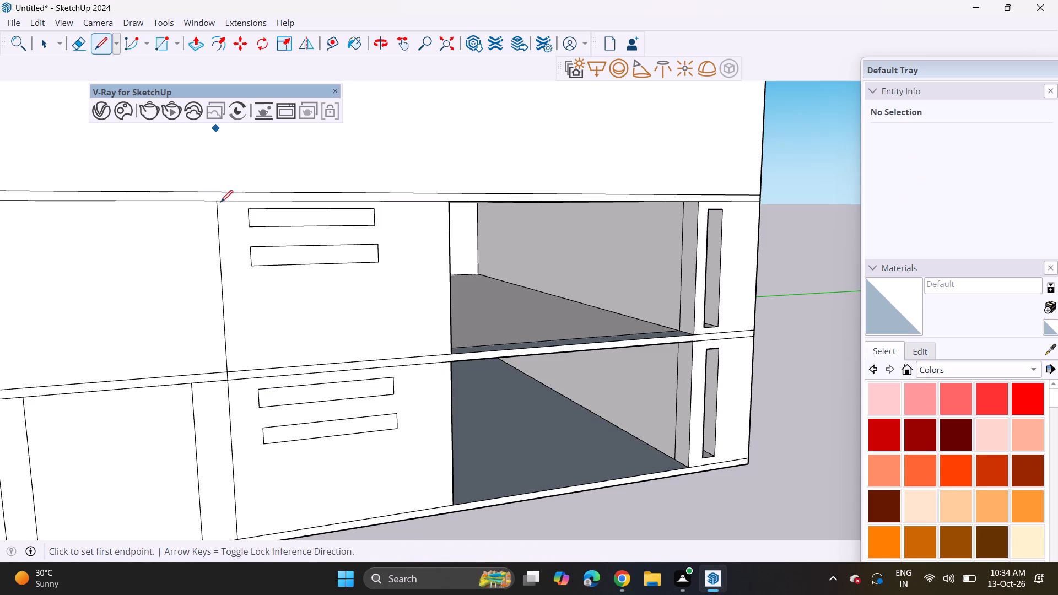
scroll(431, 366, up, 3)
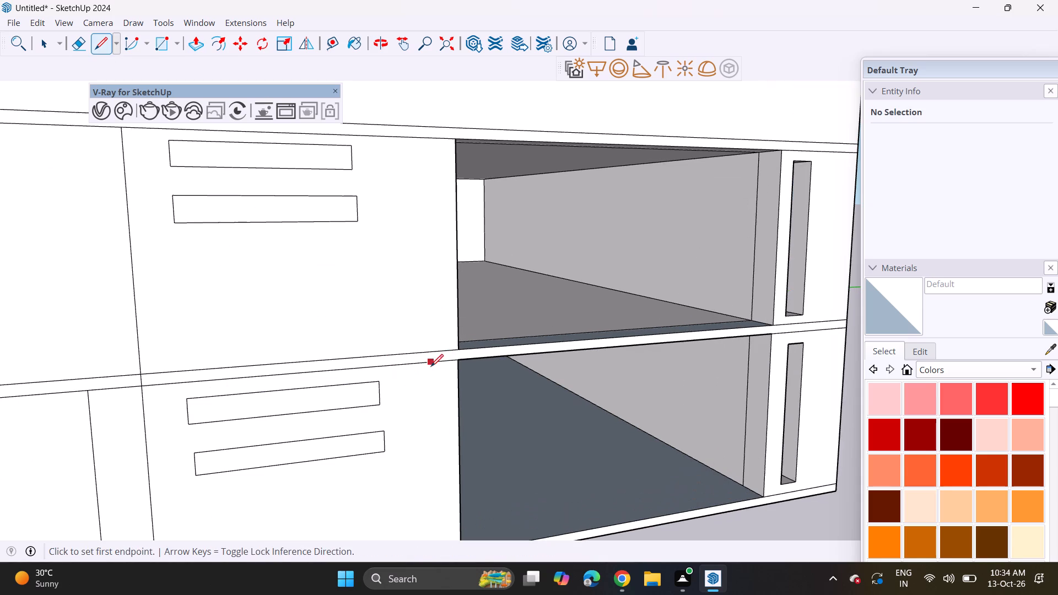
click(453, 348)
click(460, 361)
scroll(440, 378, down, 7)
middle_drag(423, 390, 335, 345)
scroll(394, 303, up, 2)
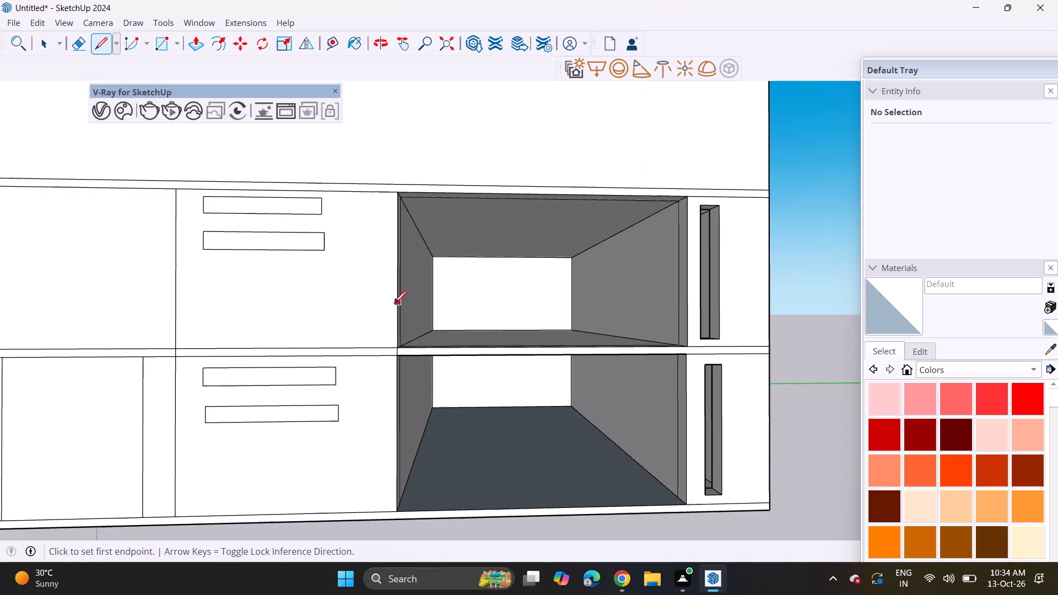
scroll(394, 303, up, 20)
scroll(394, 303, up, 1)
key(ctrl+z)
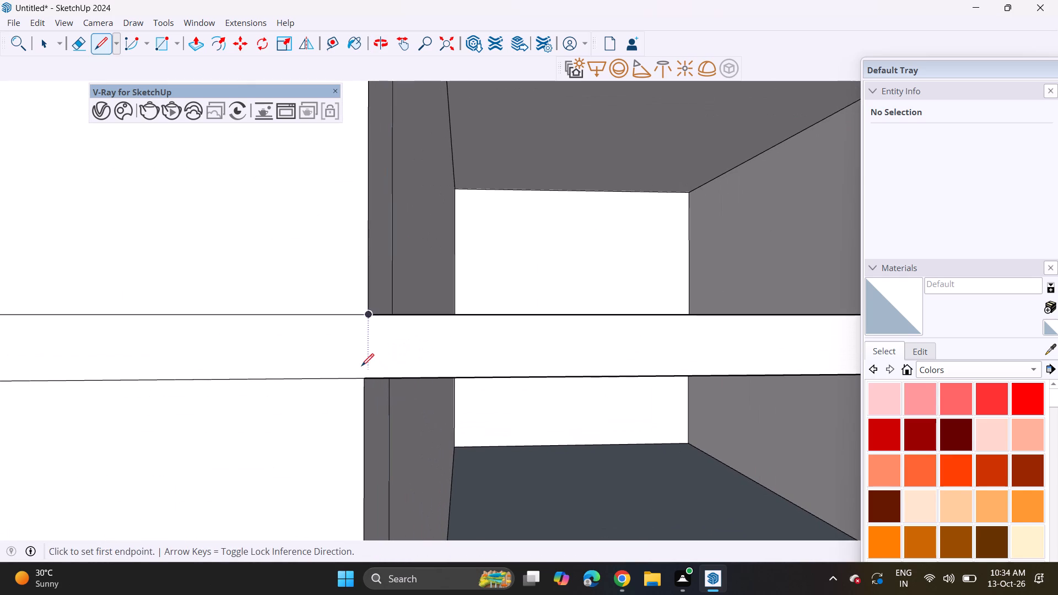
Draw a vertical line across the slab band, up from the ground-storey opening's inner top corner to the band's upper edge.
click(362, 379)
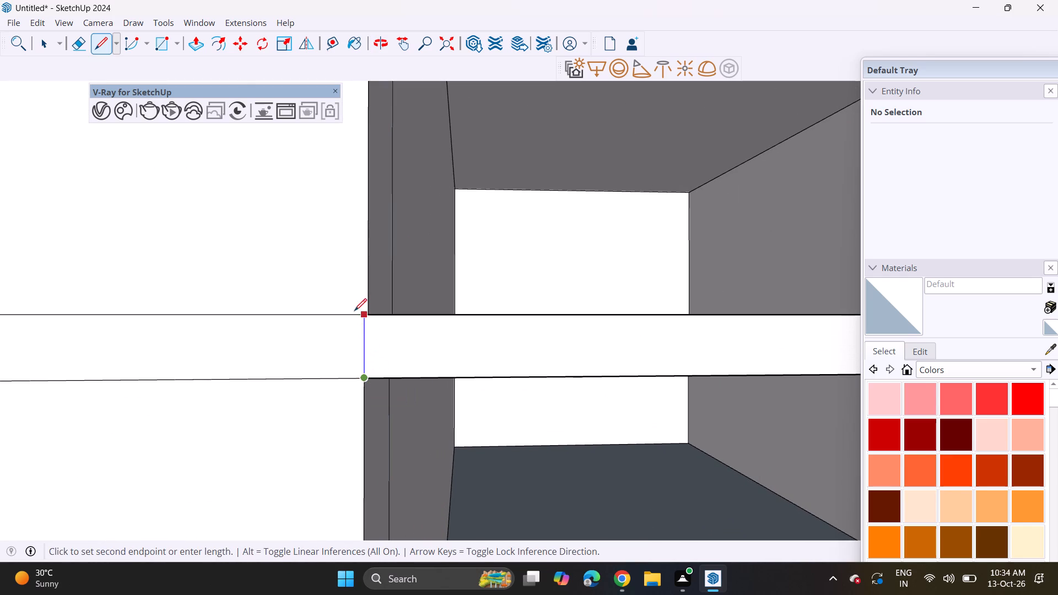
scroll(357, 317, up, 4)
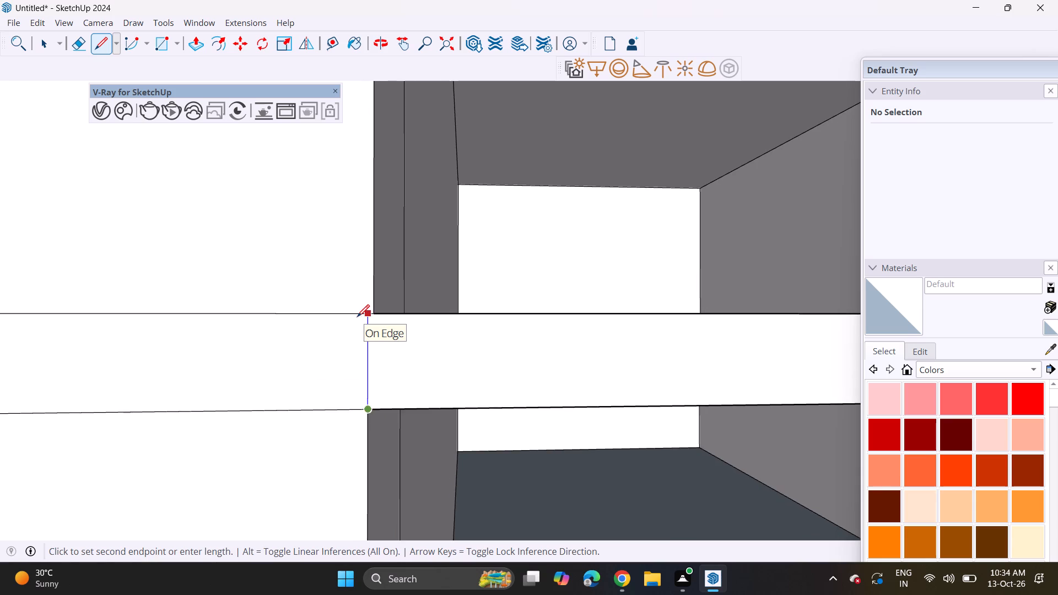
scroll(357, 317, up, 4)
click(368, 312)
scroll(357, 345, down, 9)
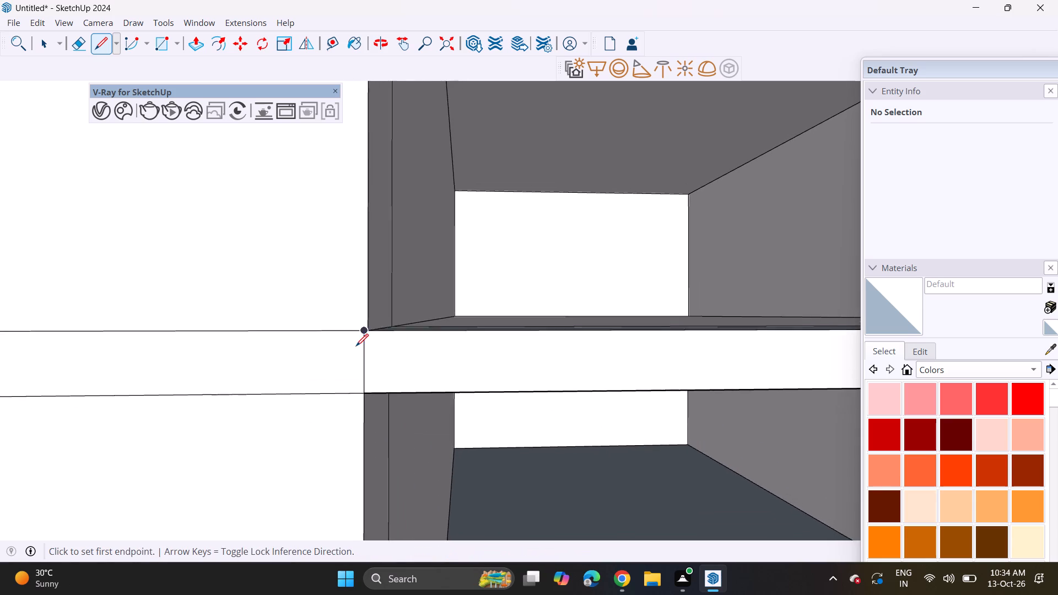
scroll(356, 346, down, 20)
scroll(356, 346, down, 5)
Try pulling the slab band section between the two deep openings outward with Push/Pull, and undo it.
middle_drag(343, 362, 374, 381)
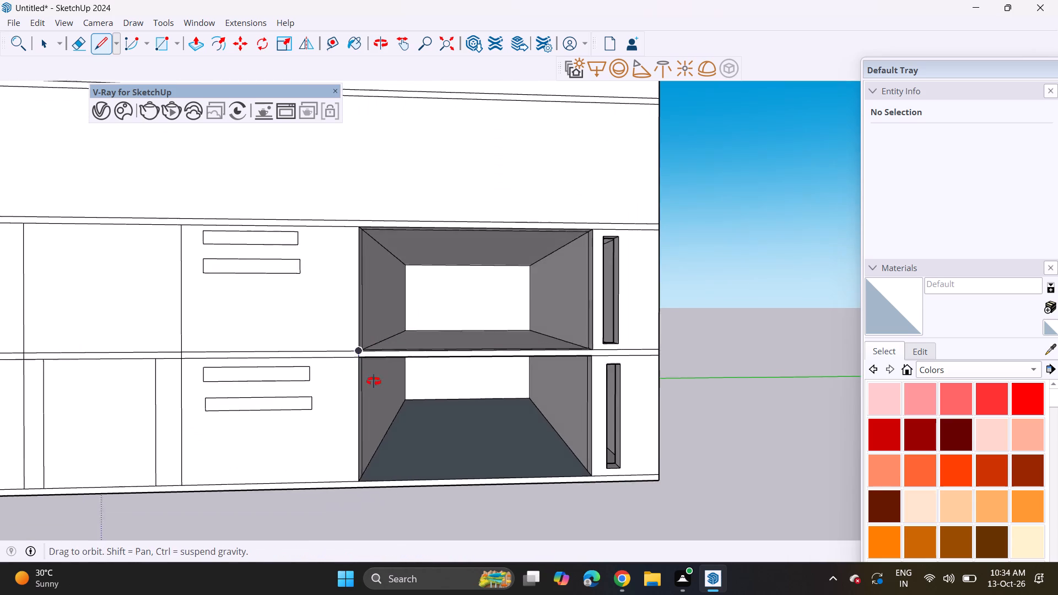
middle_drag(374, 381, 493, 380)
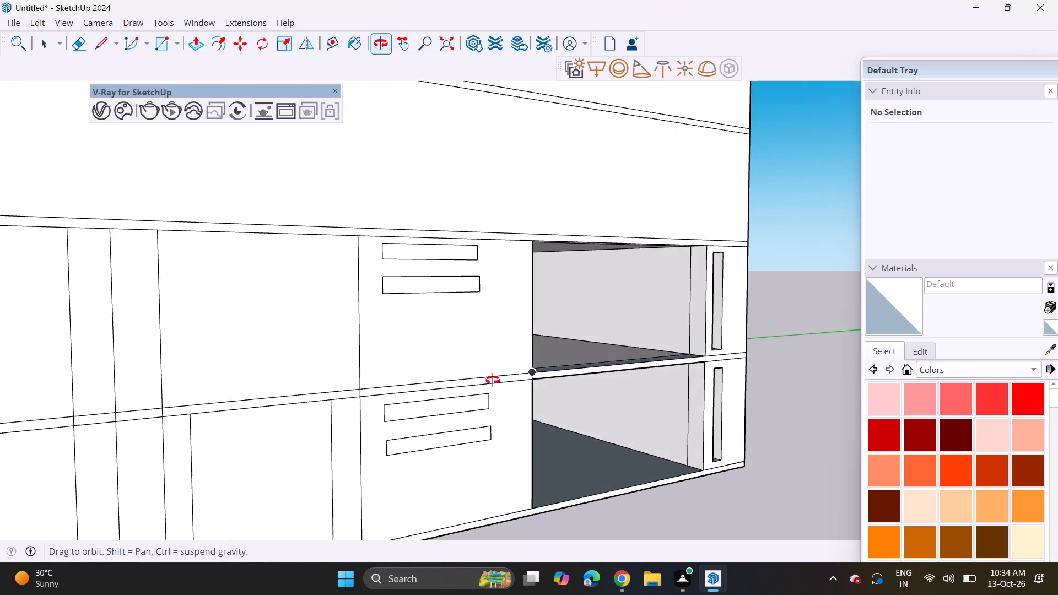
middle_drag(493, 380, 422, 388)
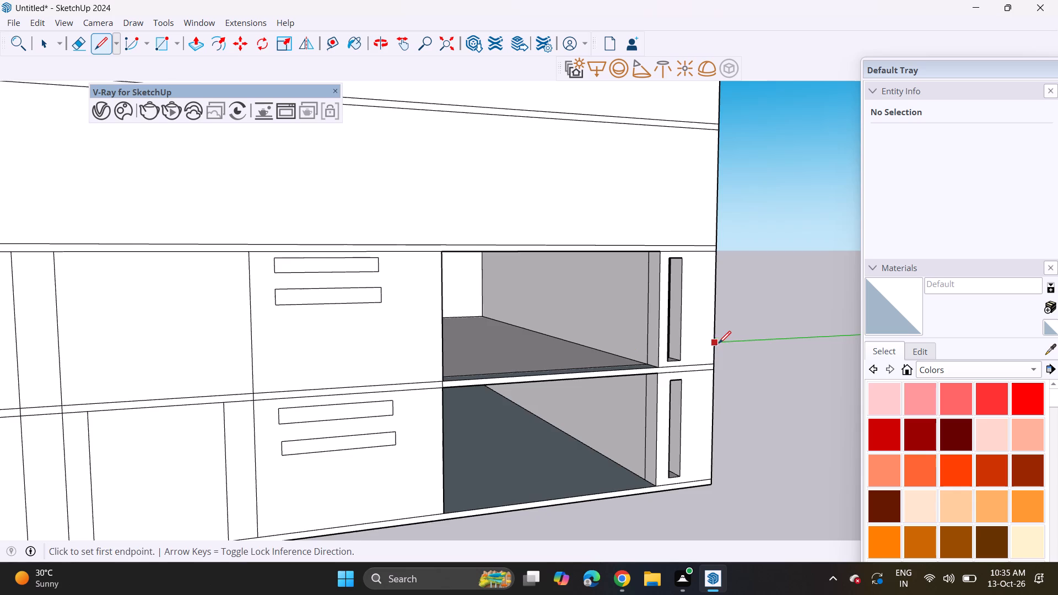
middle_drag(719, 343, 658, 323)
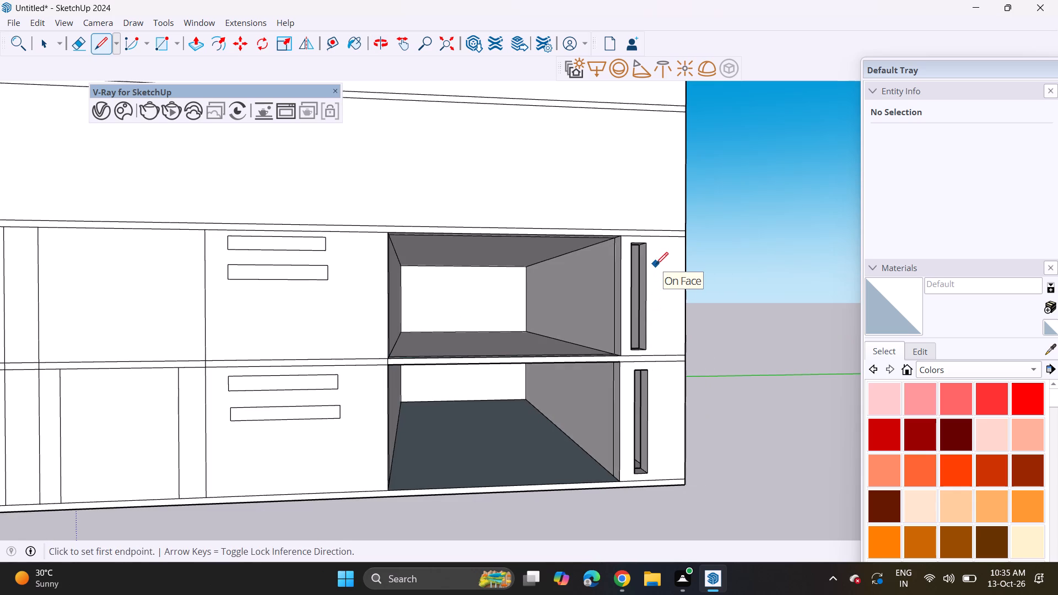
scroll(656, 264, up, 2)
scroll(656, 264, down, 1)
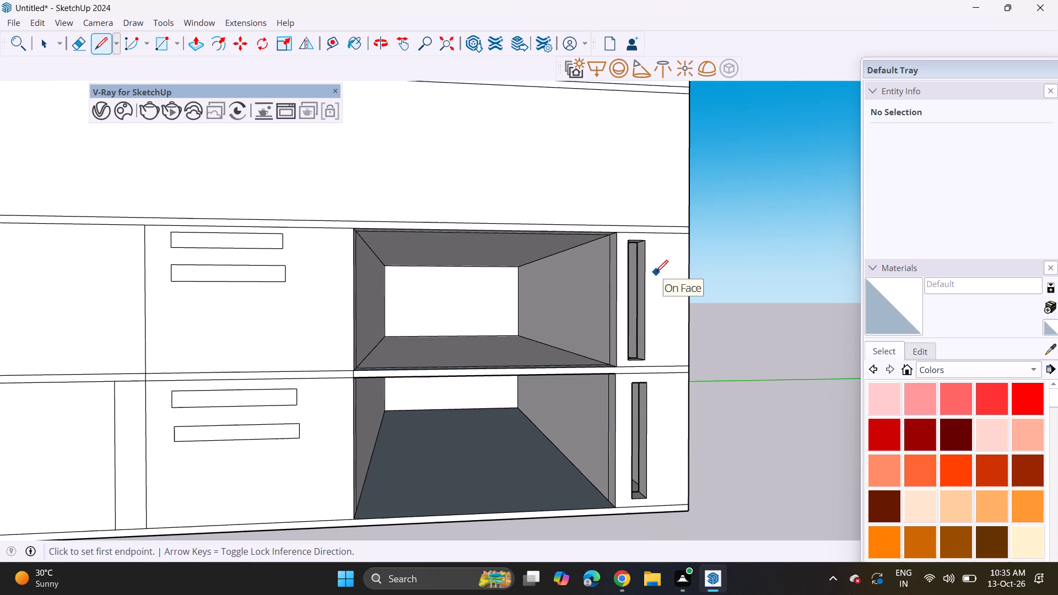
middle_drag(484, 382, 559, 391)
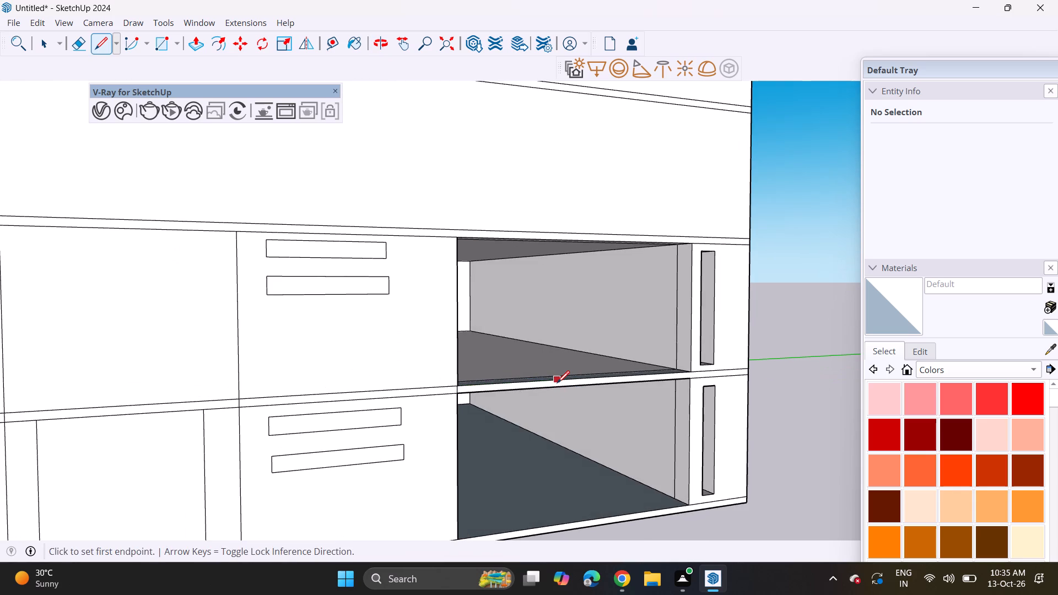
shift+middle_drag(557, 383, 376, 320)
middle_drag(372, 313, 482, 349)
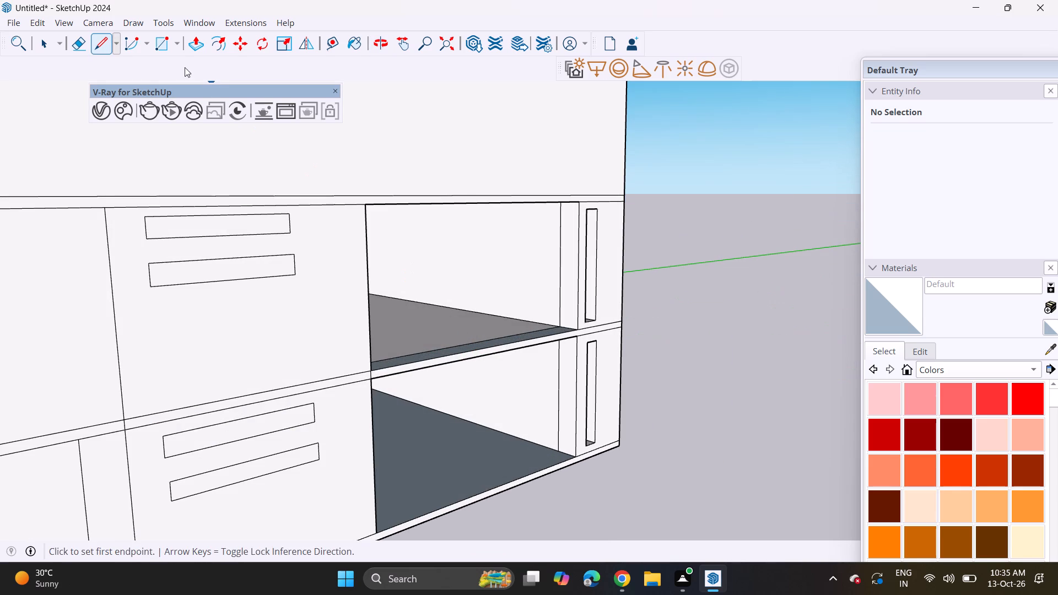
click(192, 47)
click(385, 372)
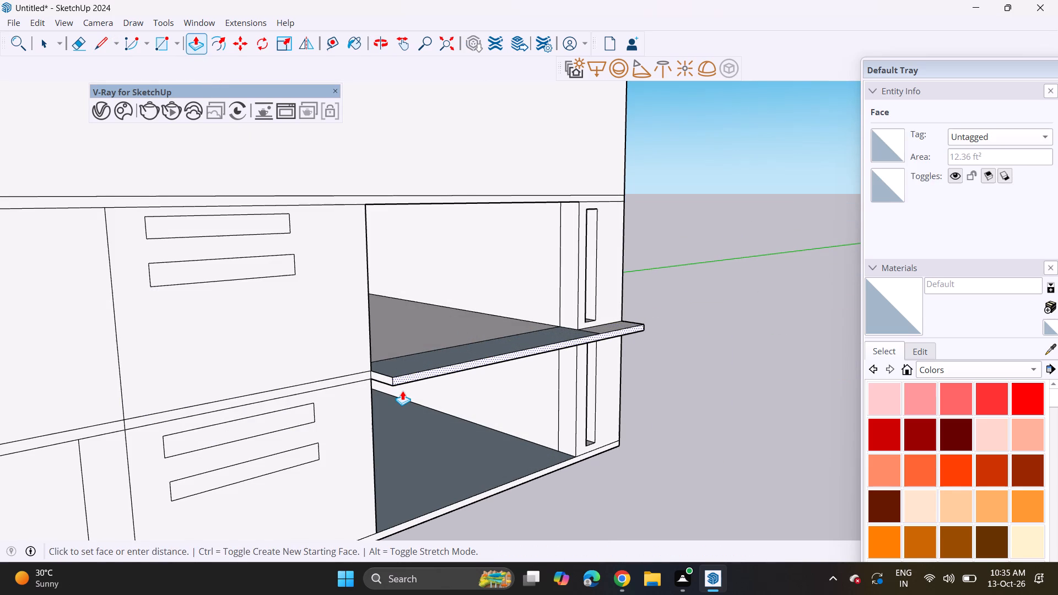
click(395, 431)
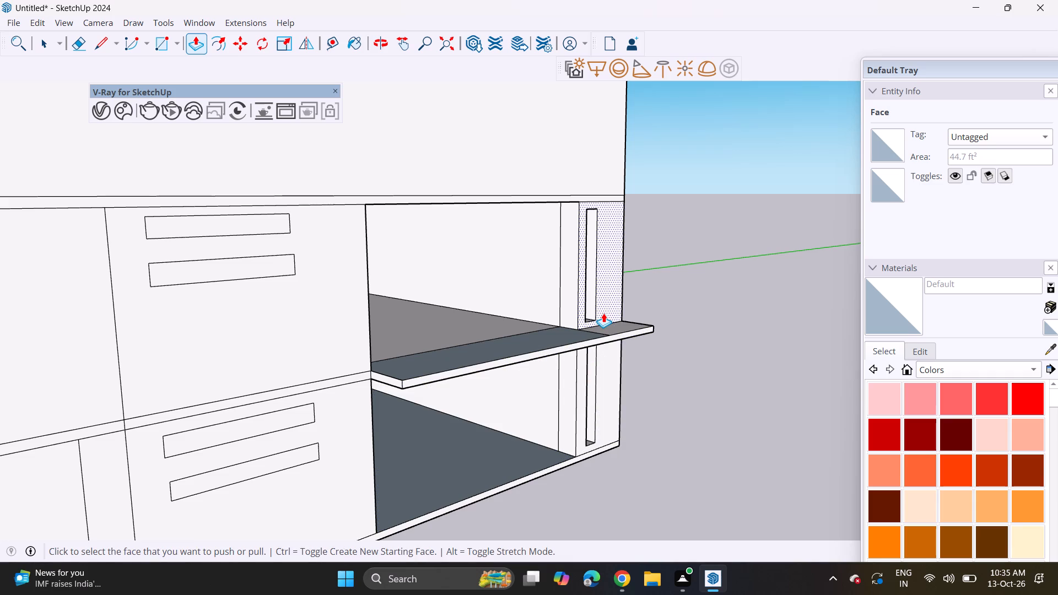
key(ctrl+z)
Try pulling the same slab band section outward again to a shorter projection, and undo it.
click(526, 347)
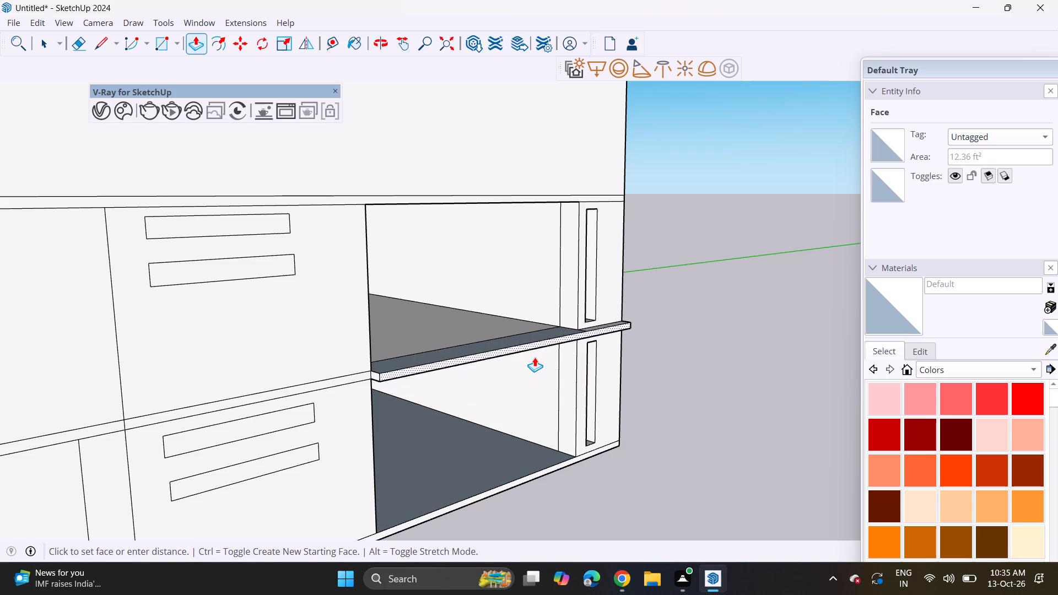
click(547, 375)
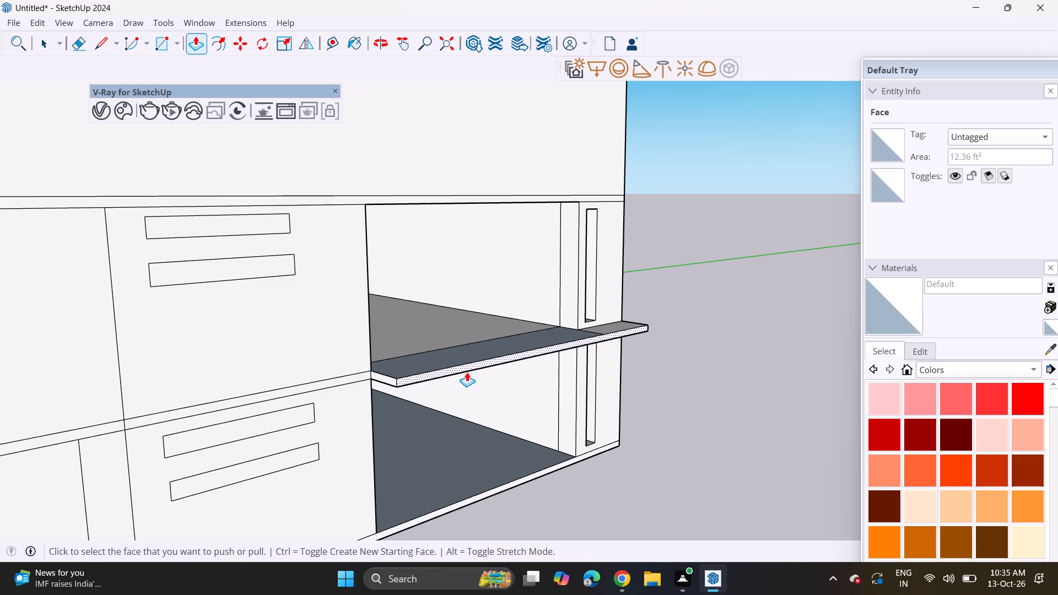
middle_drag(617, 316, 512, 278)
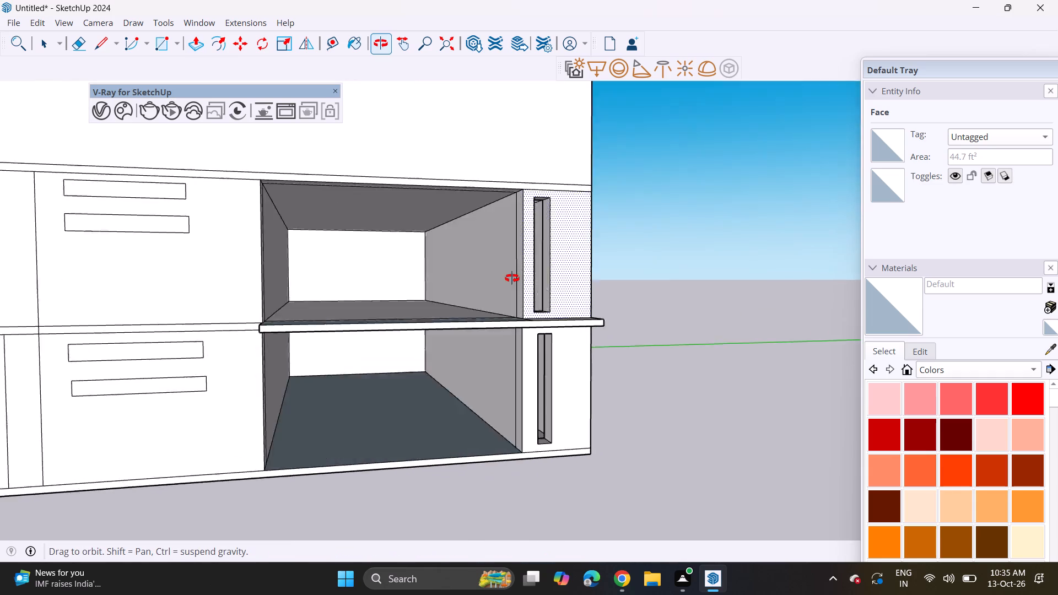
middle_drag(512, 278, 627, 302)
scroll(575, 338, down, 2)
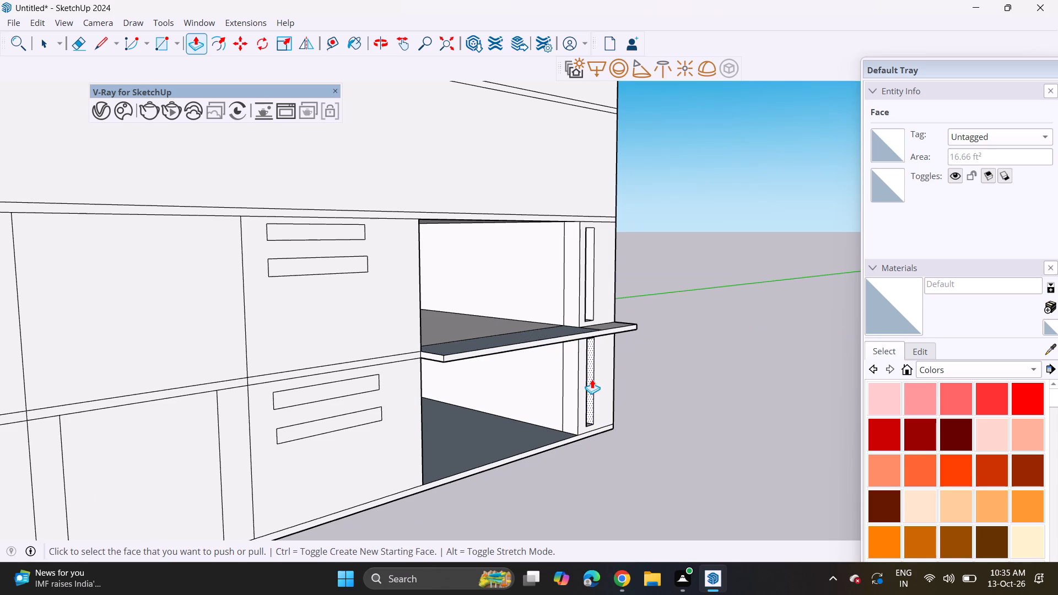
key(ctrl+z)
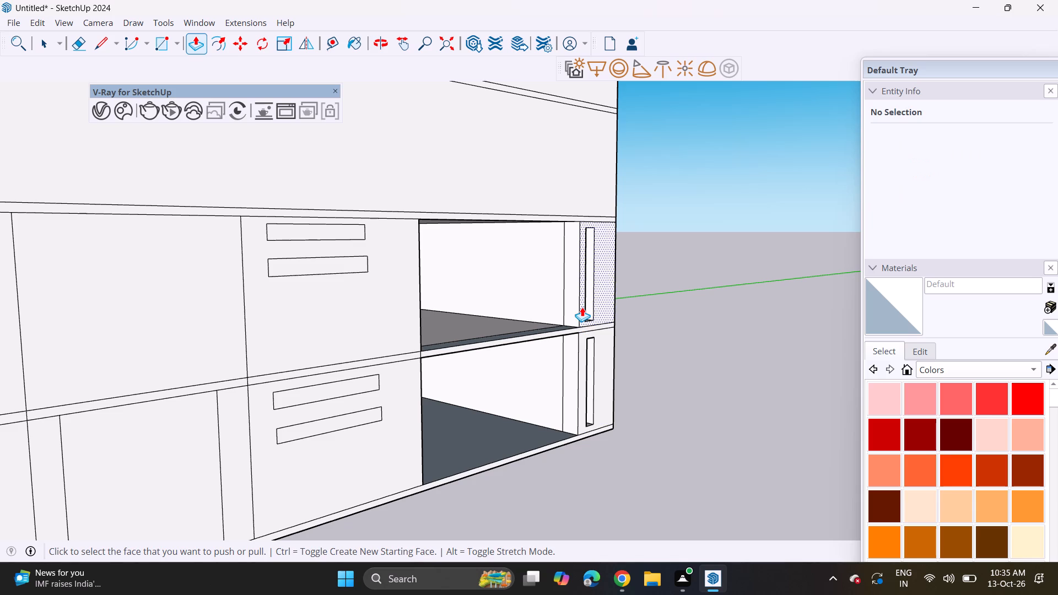
Pull the second-storey slotted end panel slightly outward with Push/Pull, and repeat the same distance on the ground-storey end panel.
click(582, 307)
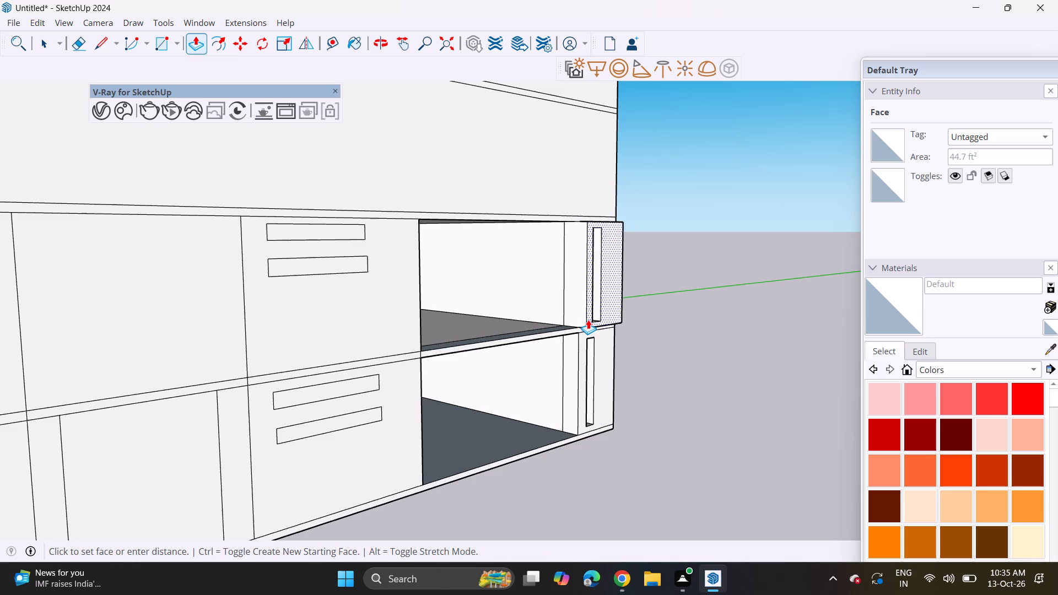
click(586, 318)
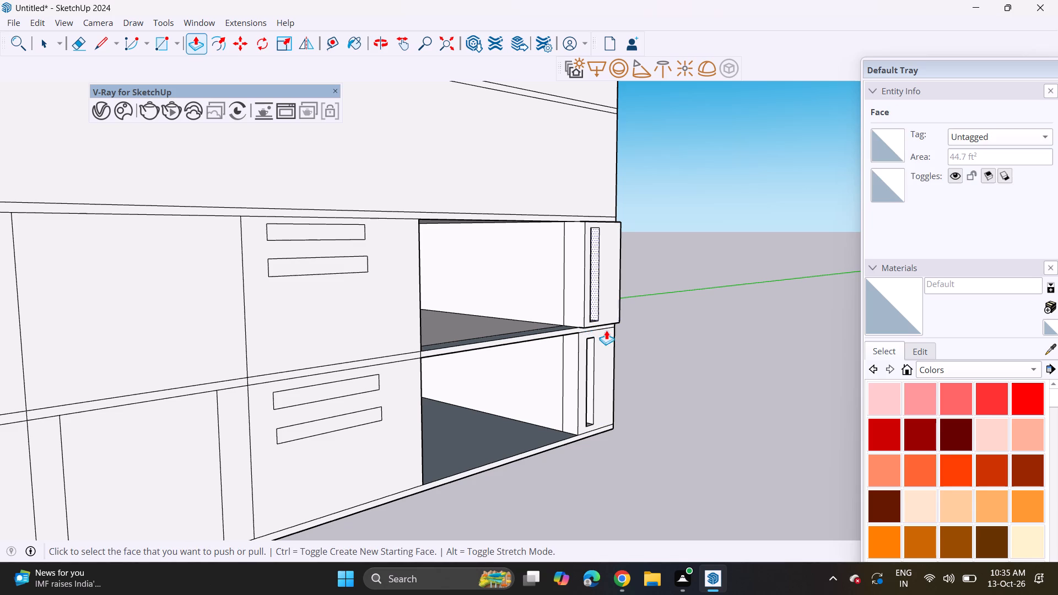
double_click(599, 339)
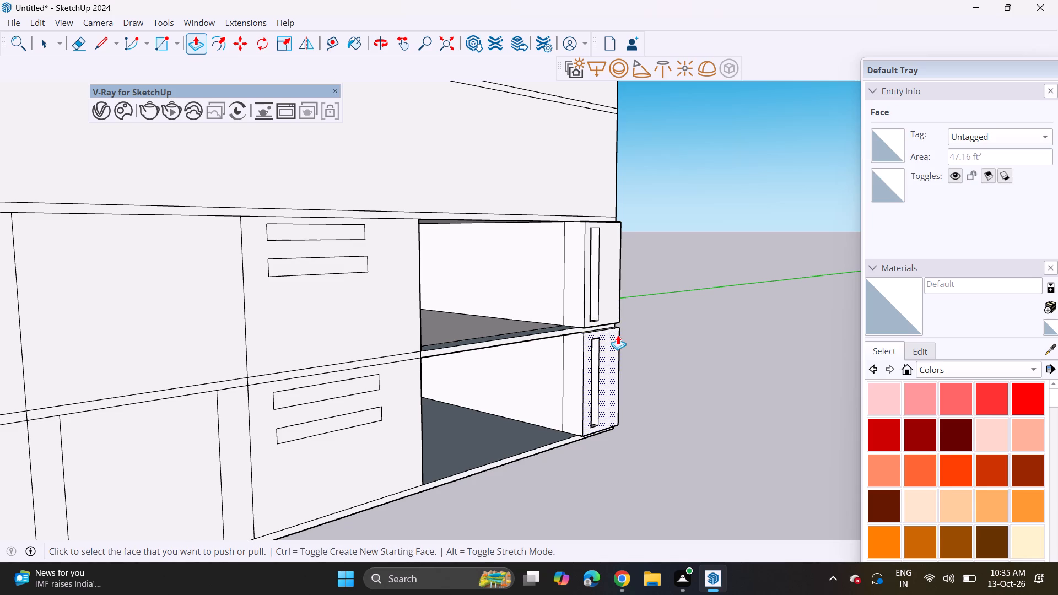
Raise the projecting second-storey end panel's underside slightly with Push/Pull, and lower the ground-storey panel's top face by the same distance.
middle_drag(618, 335, 574, 226)
scroll(597, 286, up, 8)
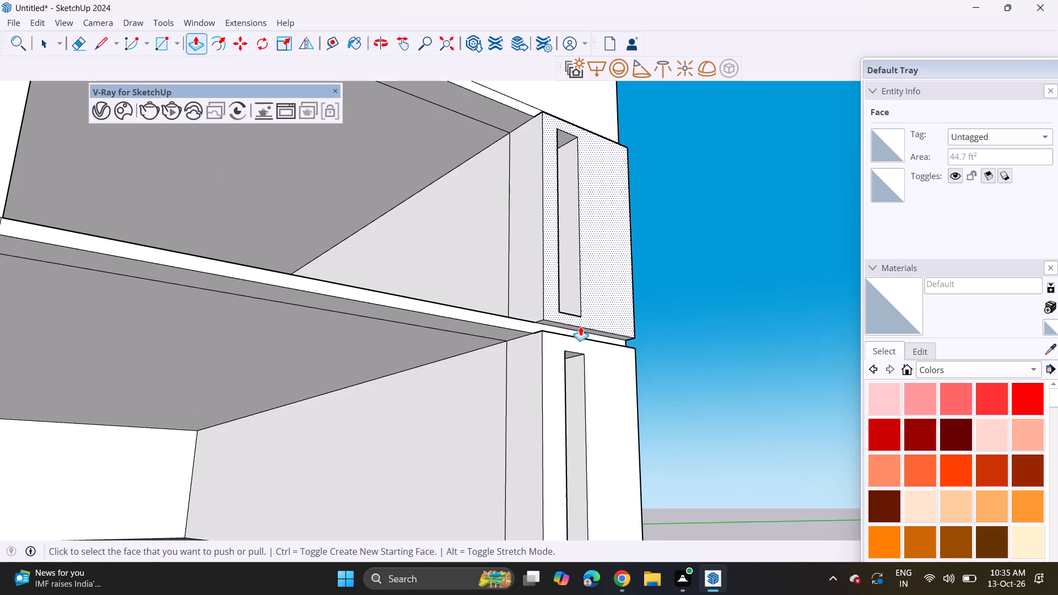
scroll(580, 326, up, 6)
click(580, 336)
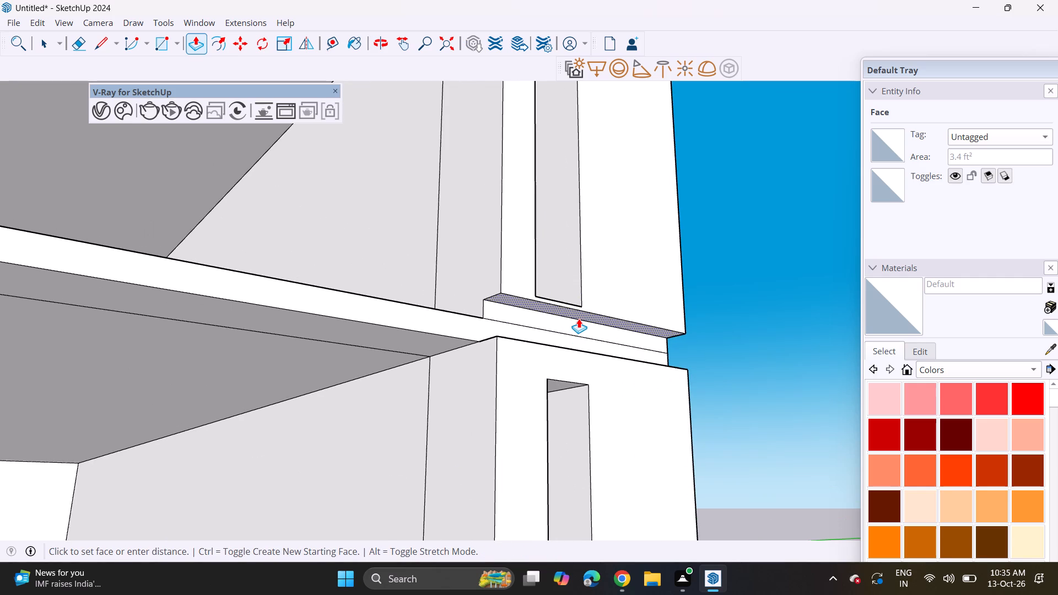
click(579, 316)
middle_drag(579, 316, 574, 458)
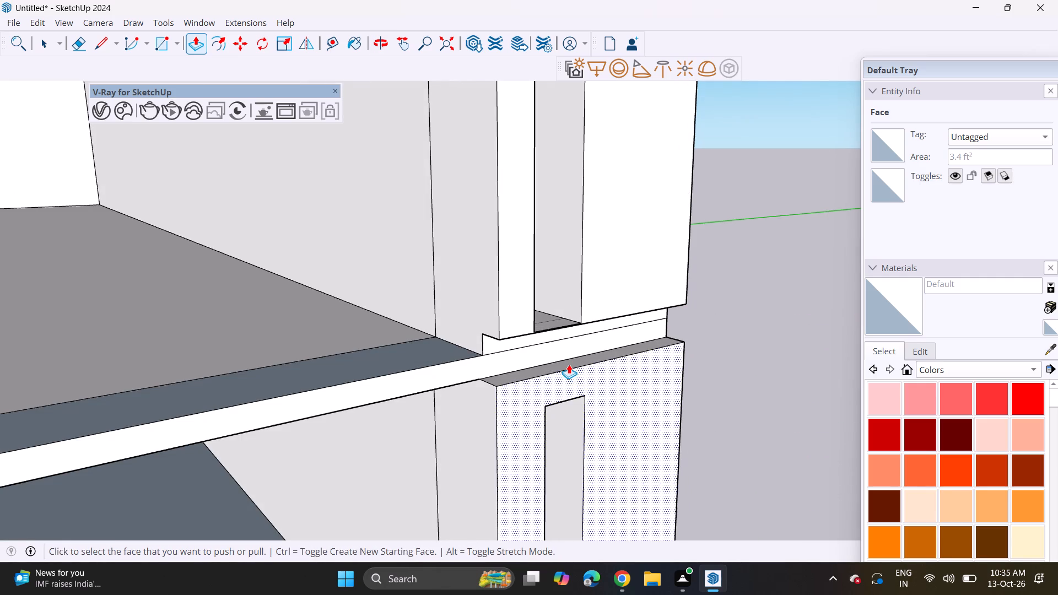
triple_click(568, 359)
Pull the slab band section between the deep openings outward to the face of the projecting end panels.
middle_click(562, 391)
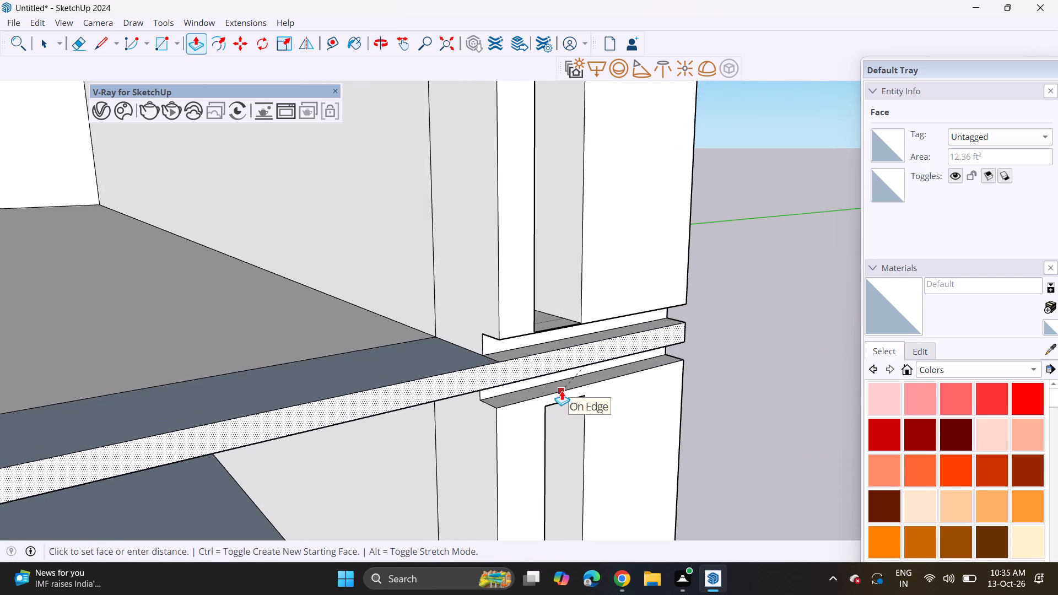
click(598, 399)
Examine the projecting end panels, slots and slab band around the two deep openings from several angles.
scroll(543, 437, down, 4)
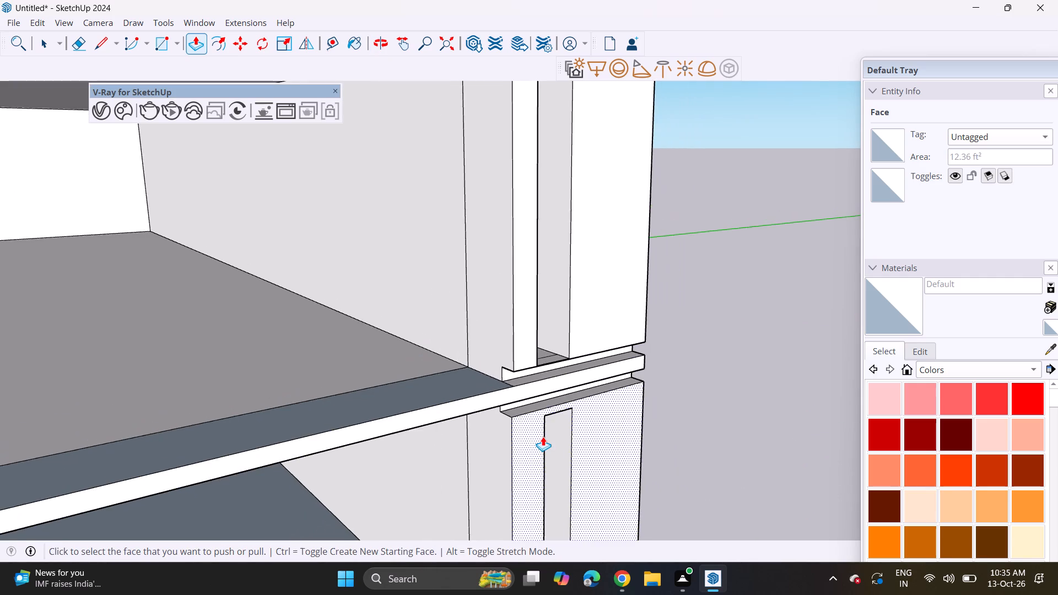
scroll(543, 436, down, 2)
shift+middle_drag(541, 436, 559, 331)
scroll(559, 327, down, 7)
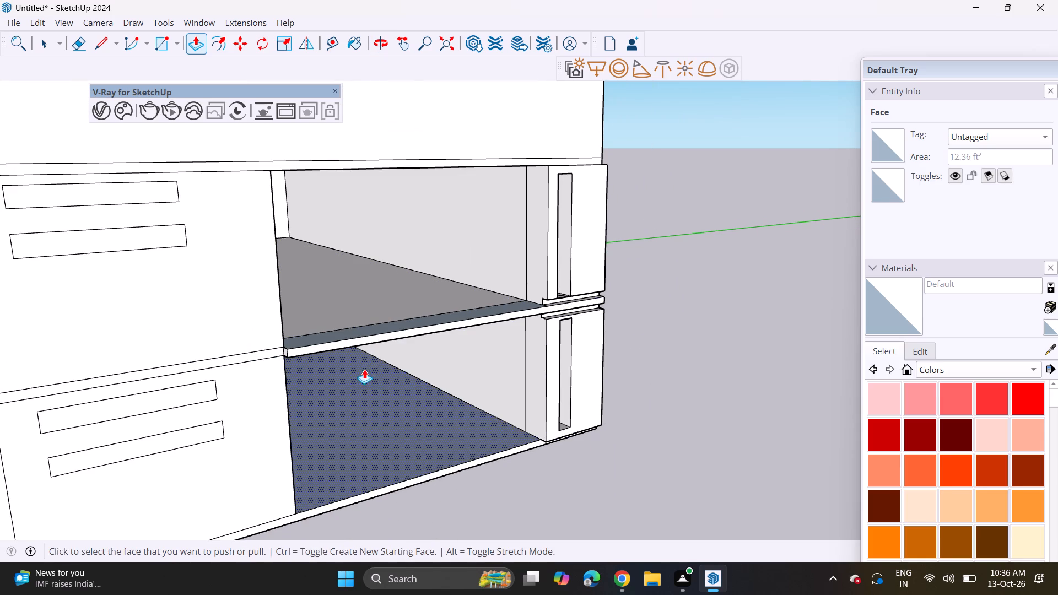
middle_drag(364, 369, 465, 322)
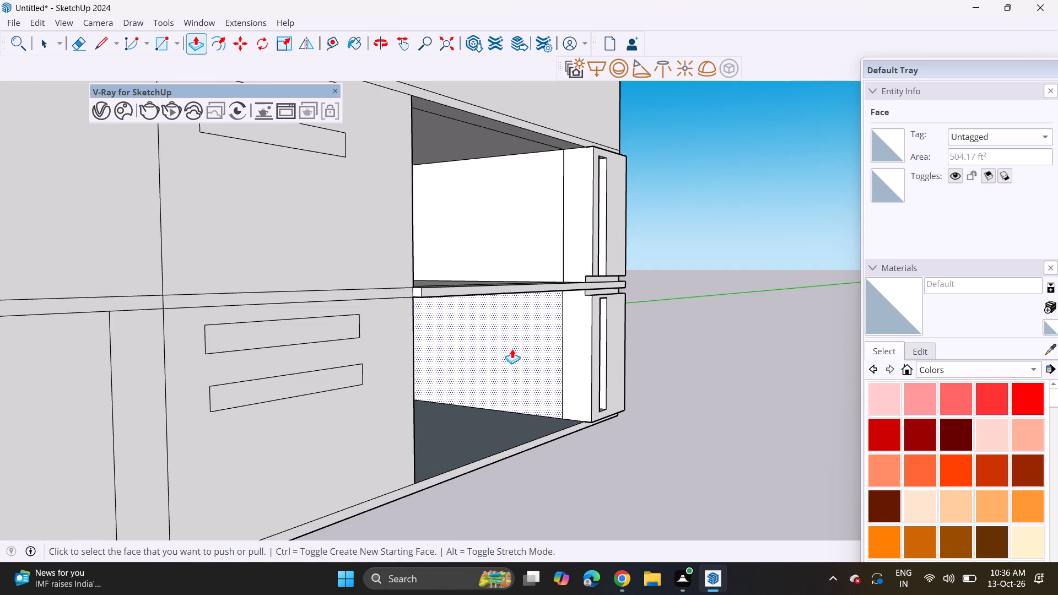
middle_drag(575, 328, 369, 338)
scroll(606, 289, up, 2)
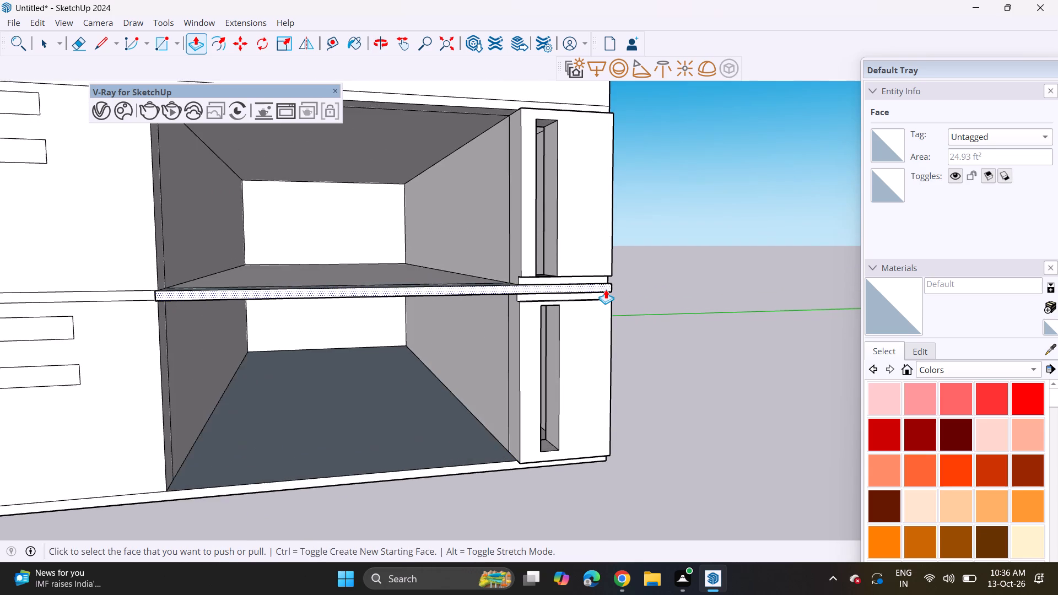
scroll(606, 289, up, 4)
middle_drag(549, 290, 598, 402)
scroll(523, 364, down, 5)
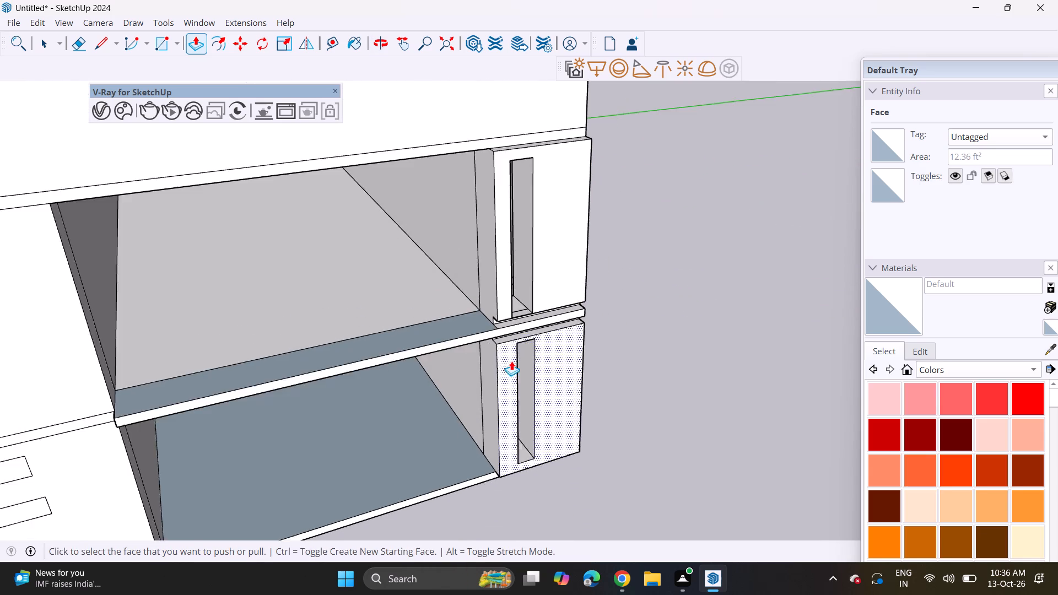
scroll(511, 361, down, 3)
shift+middle_drag(449, 364, 564, 363)
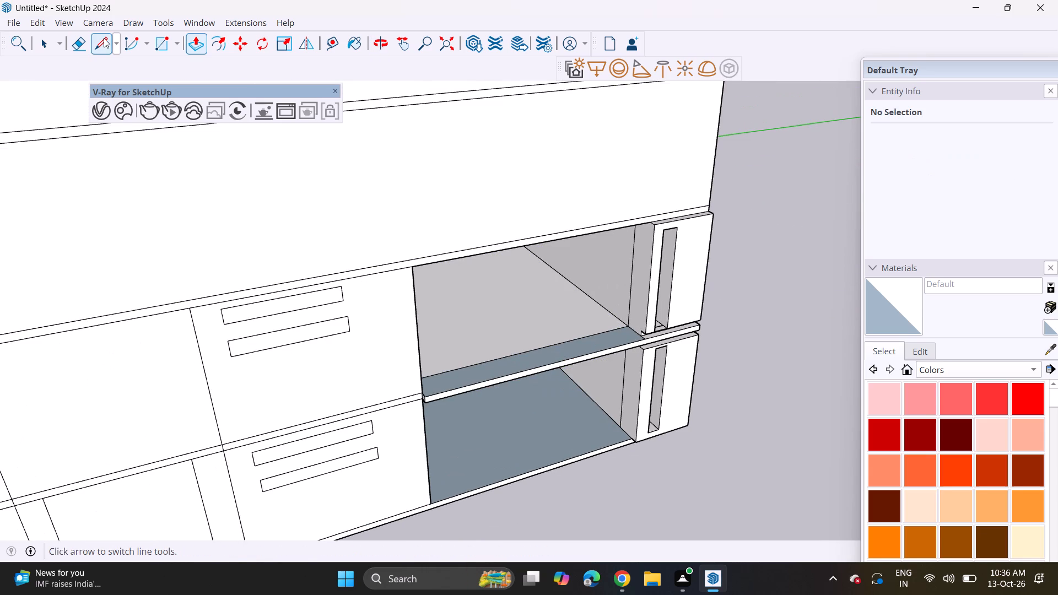
Draw a line along the top of the slab band, from the deep opening's inner corner to the building's end corner.
click(104, 38)
scroll(410, 391, up, 9)
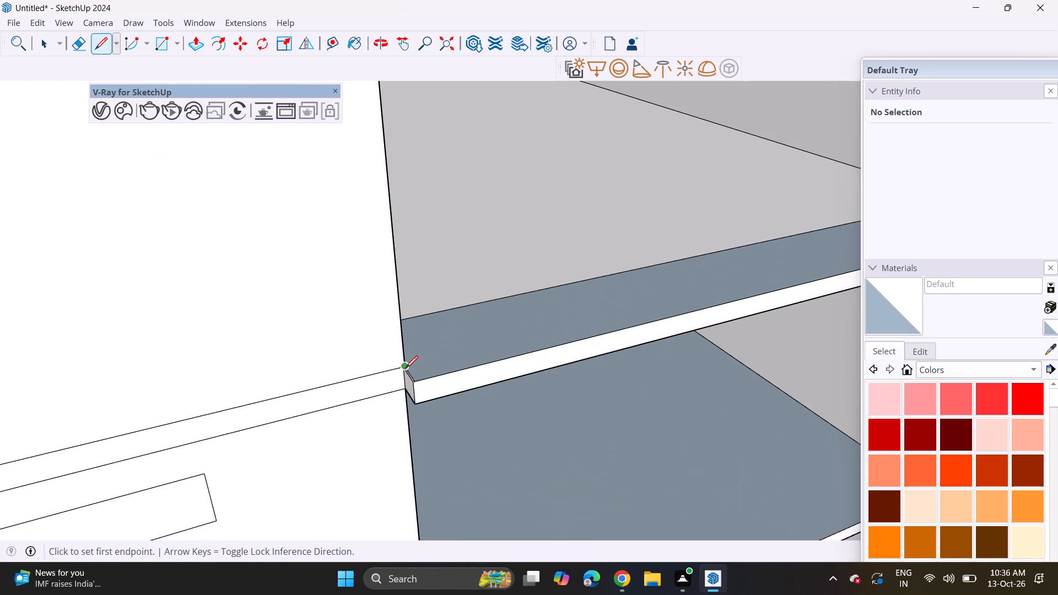
click(406, 368)
scroll(500, 338, down, 9)
middle_drag(500, 338, 227, 382)
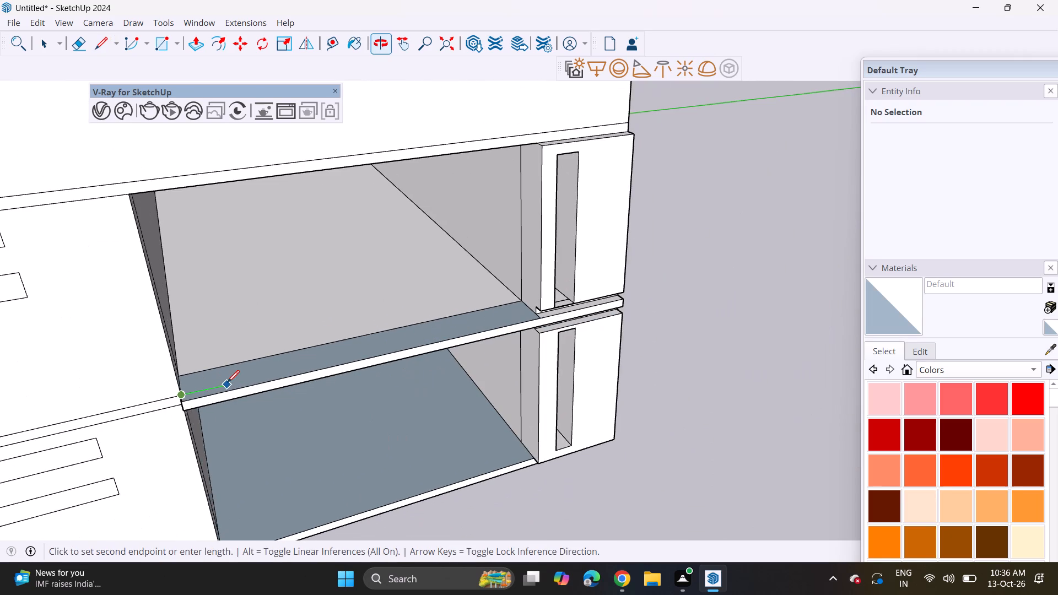
middle_drag(558, 305, 346, 305)
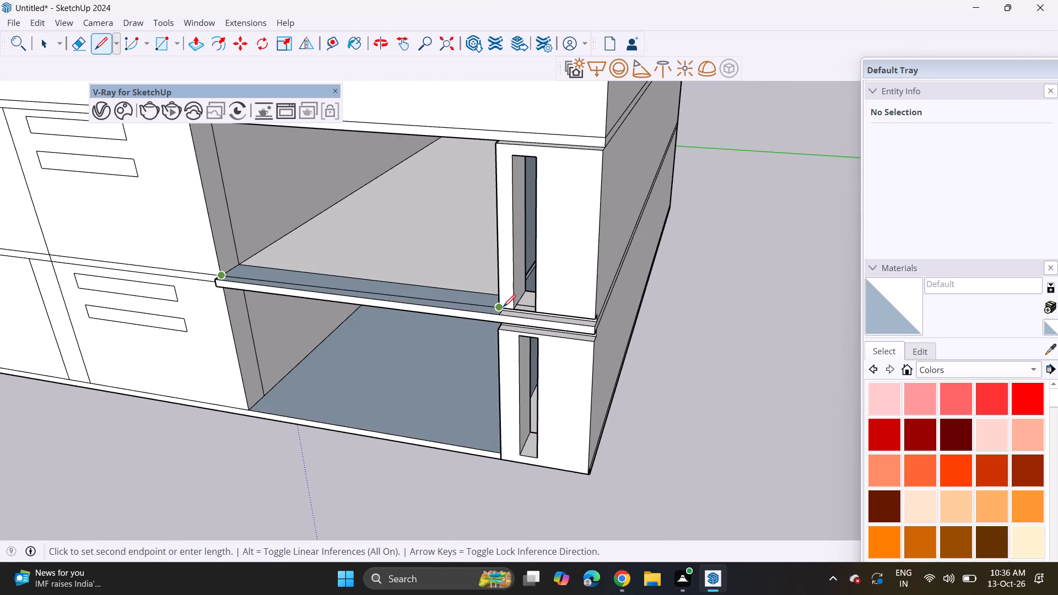
scroll(544, 334, up, 3)
scroll(619, 323, up, 10)
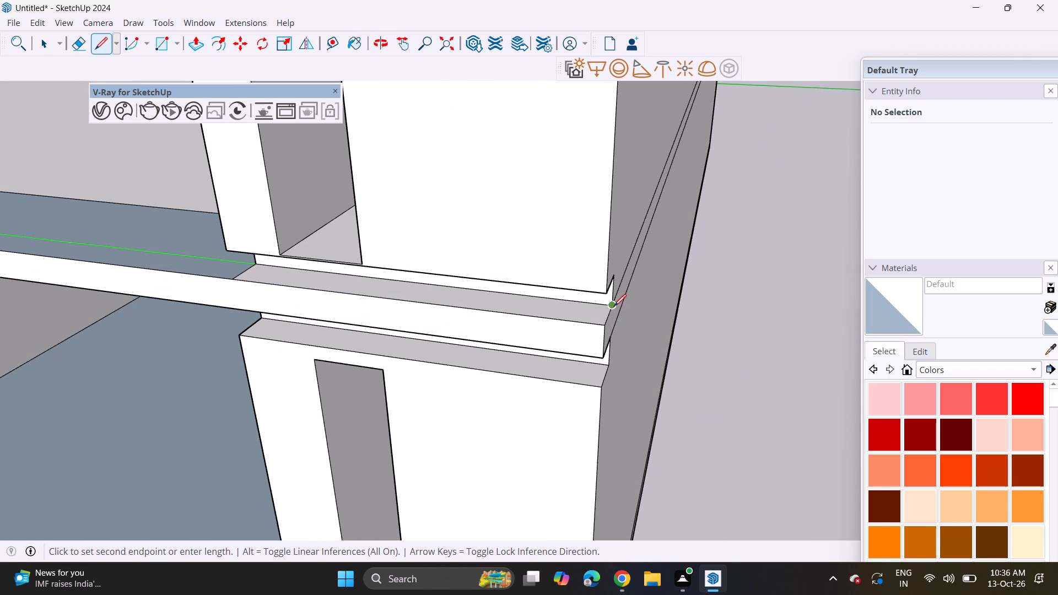
click(614, 306)
Draw a matching line along the slab band's underside, from the deep opening's inner corner to the building's end corner.
scroll(460, 345, down, 13)
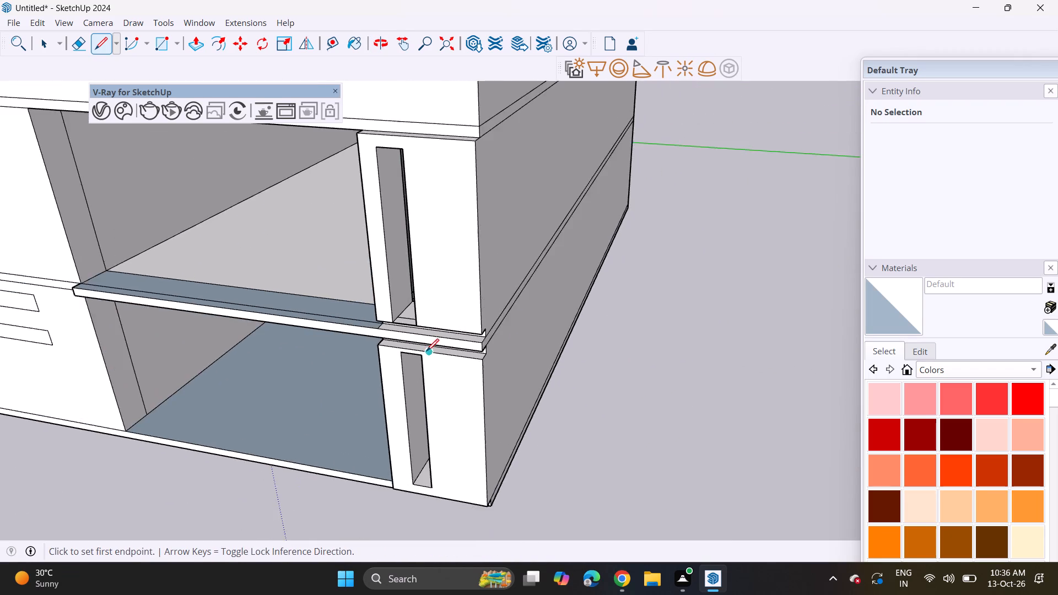
scroll(427, 351, down, 4)
middle_drag(380, 353, 476, 145)
scroll(249, 174, up, 3)
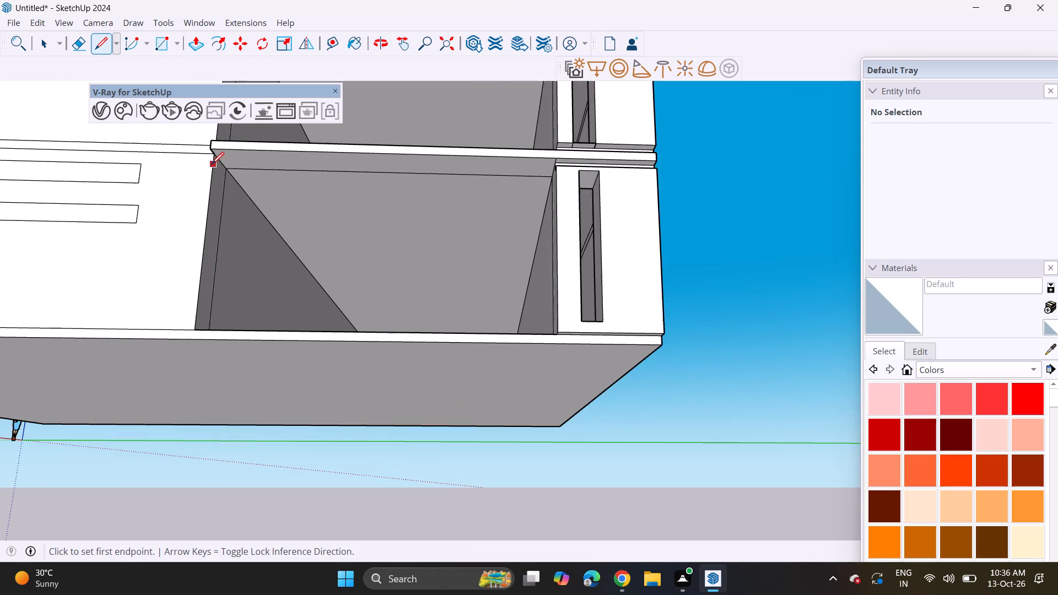
scroll(212, 164, up, 4)
click(214, 152)
scroll(591, 166, down, 1)
shift+middle_drag(570, 176, 465, 180)
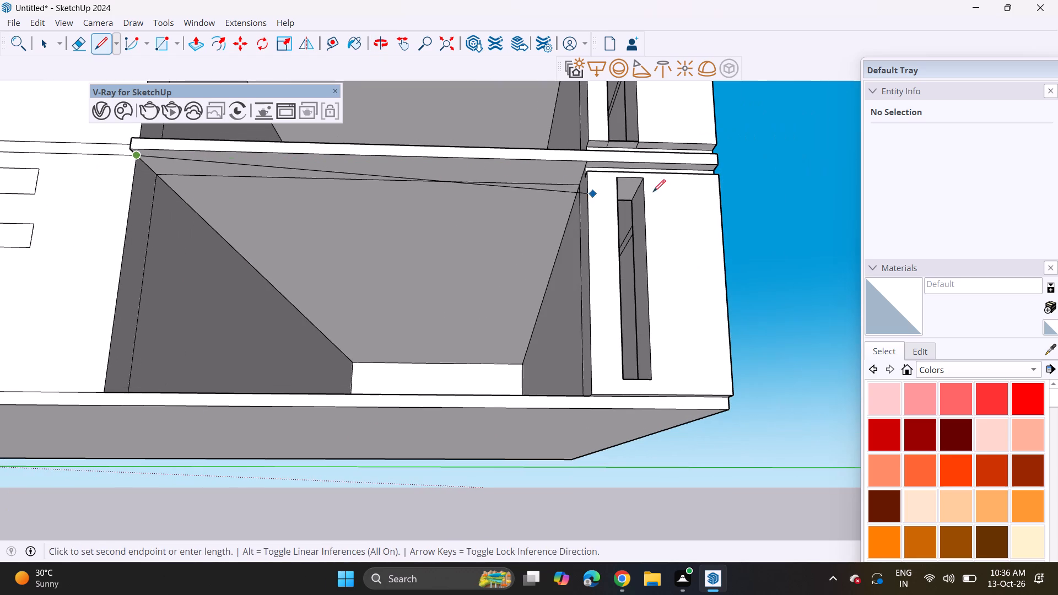
click(713, 169)
Raise the front top strip of the slab band between the two deep openings slightly with Push/Pull.
scroll(375, 208, down, 4)
middle_drag(323, 199, 377, 259)
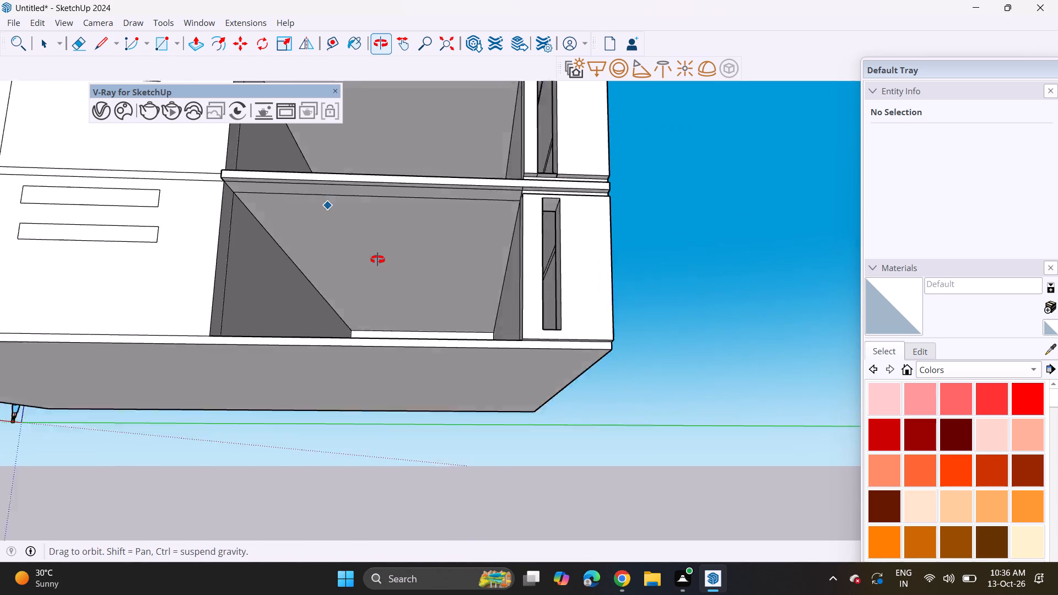
middle_drag(377, 259, 423, 390)
click(187, 45)
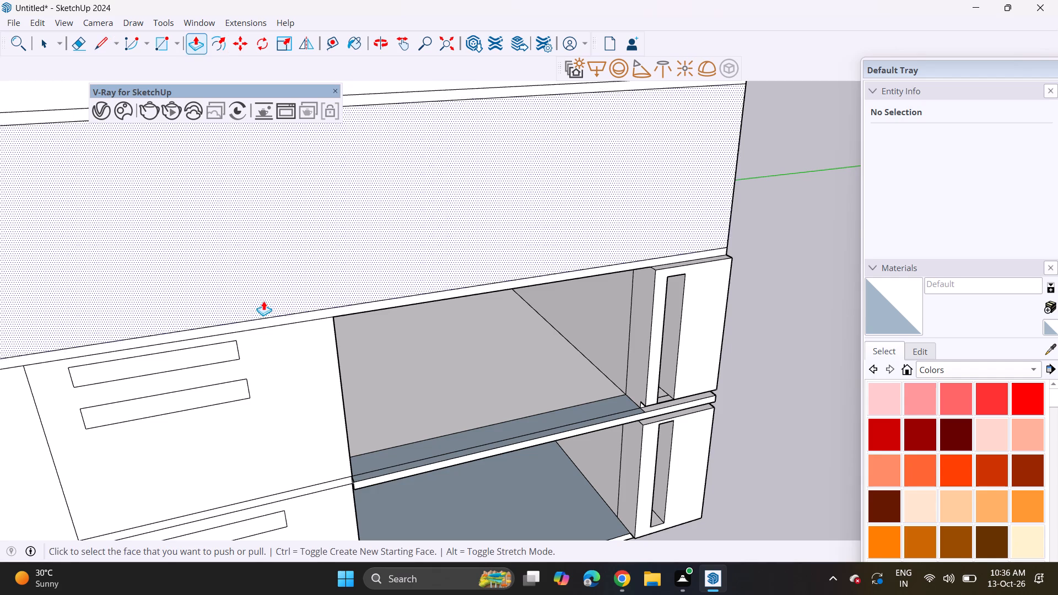
click(371, 477)
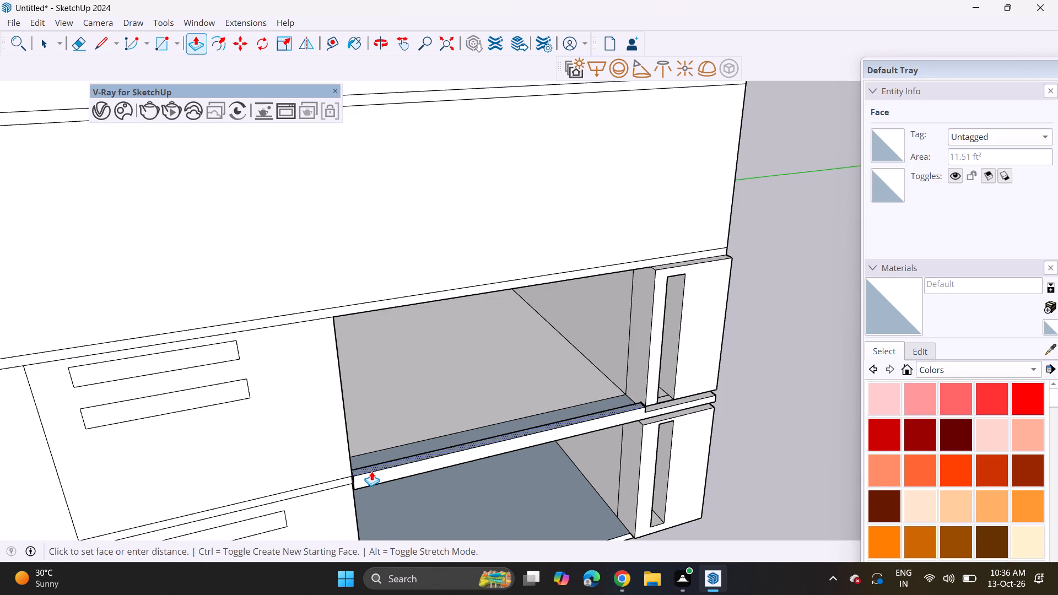
click(371, 471)
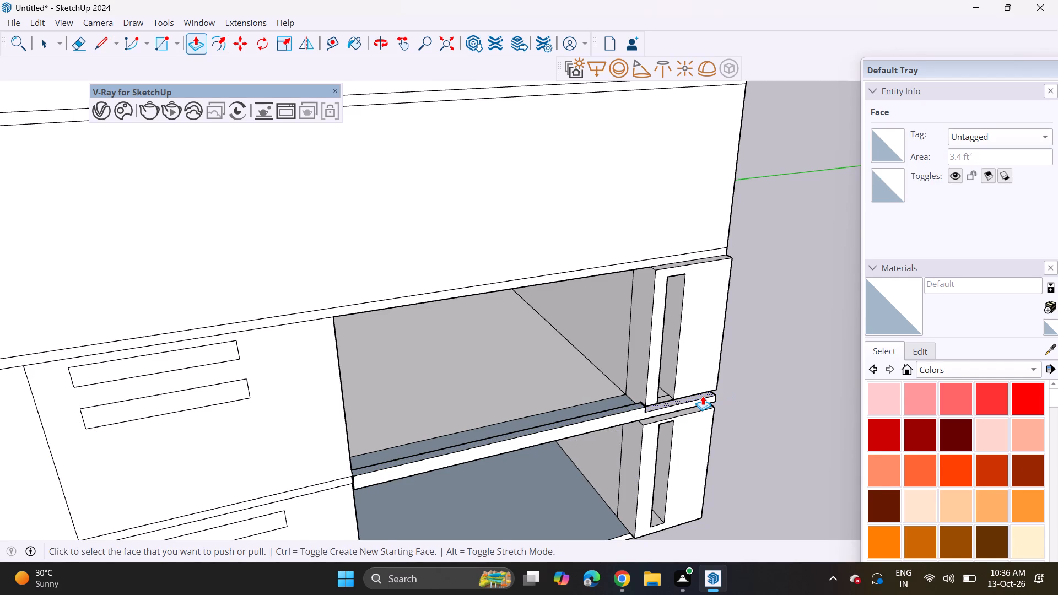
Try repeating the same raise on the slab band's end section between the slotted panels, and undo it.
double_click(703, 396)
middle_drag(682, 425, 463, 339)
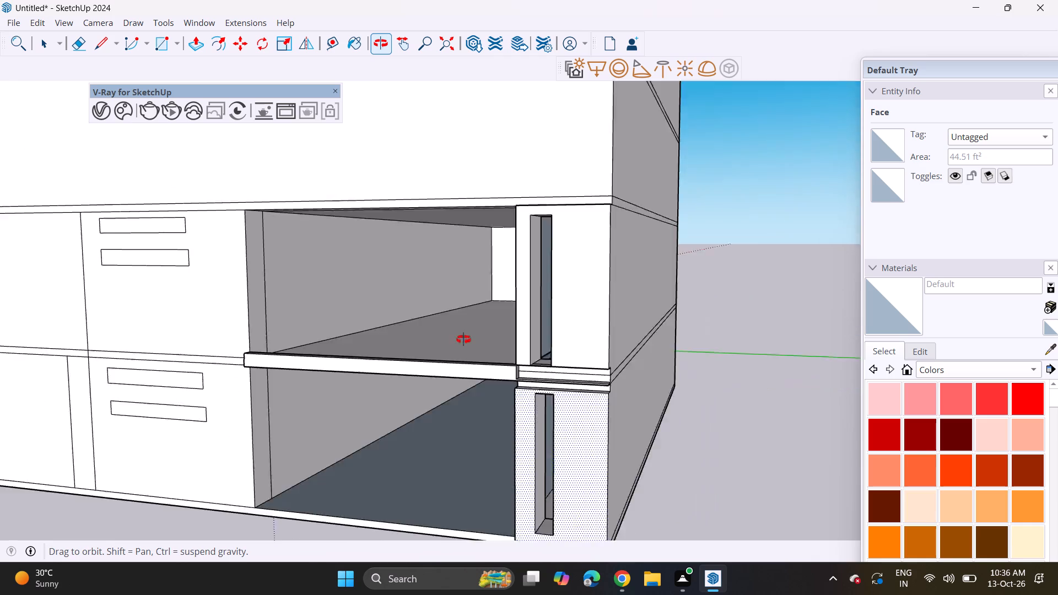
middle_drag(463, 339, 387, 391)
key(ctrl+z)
Raise the top of the slab band's end section below the second-storey slotted panel to the adjacent strip's height.
scroll(509, 430, up, 8)
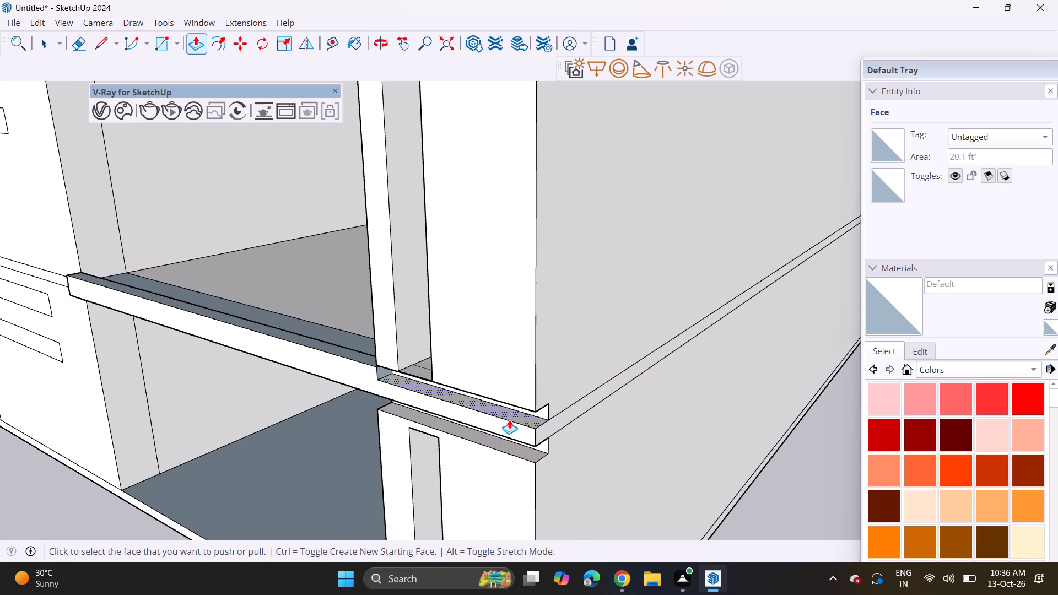
scroll(509, 411, up, 3)
click(509, 411)
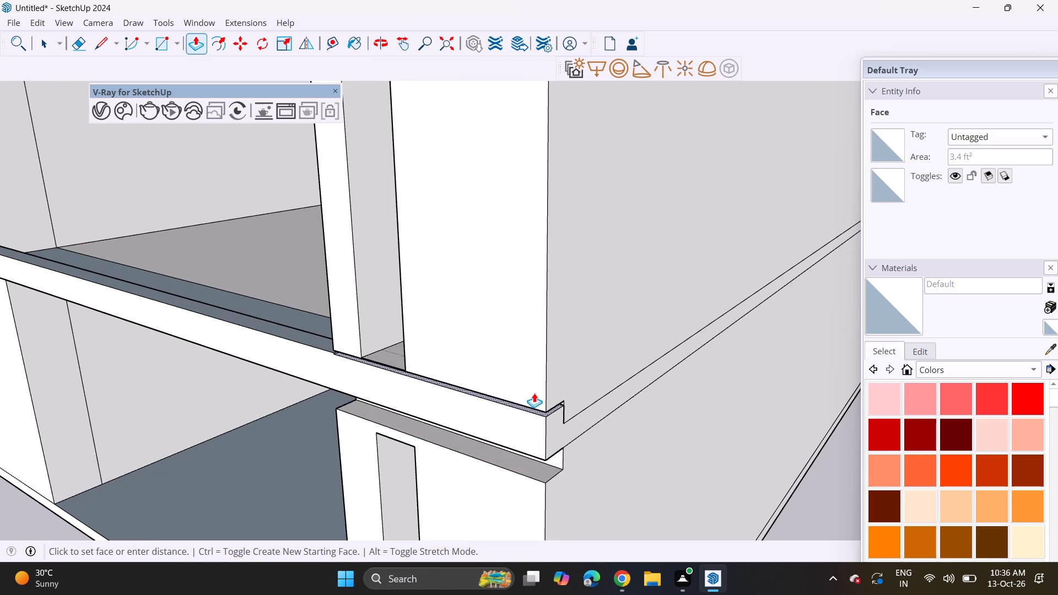
click(314, 346)
Lower the slab band's front underside strips, between the openings and at the end section, by the same Push/Pull distance.
middle_drag(304, 387, 320, 341)
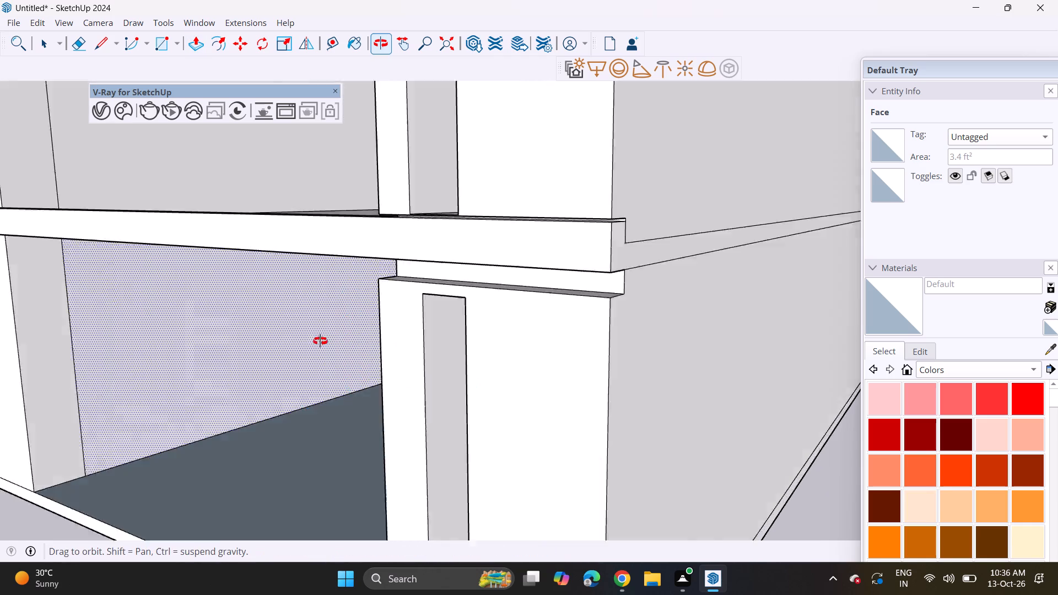
middle_drag(320, 341, 334, 296)
shift+middle_drag(322, 255, 321, 435)
middle_drag(310, 412, 310, 285)
double_click(361, 199)
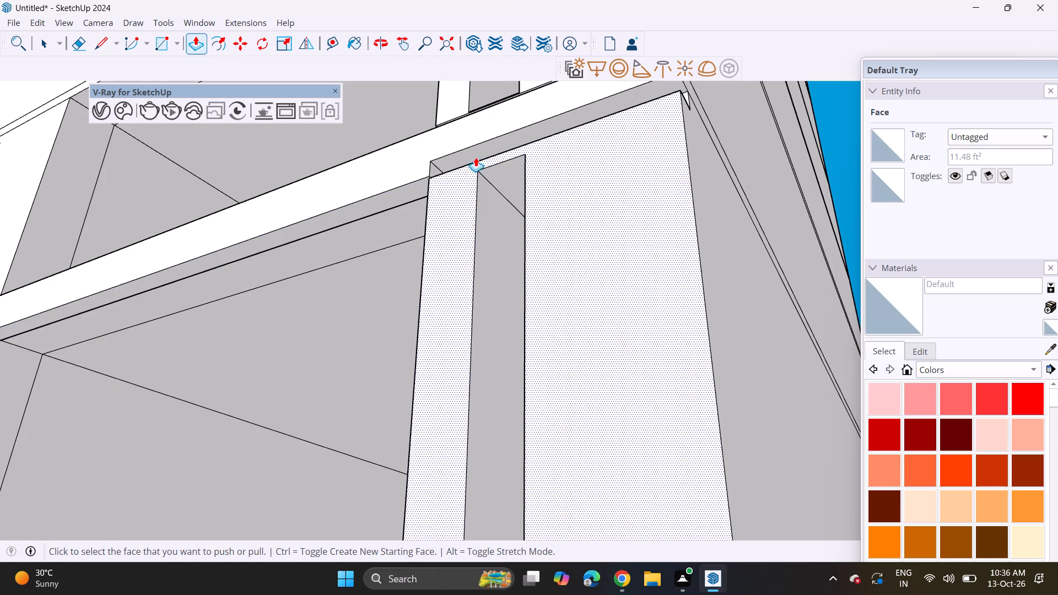
double_click(474, 152)
Lower the underside of the projecting slab band section between the two deep openings further with Push/Pull.
middle_drag(350, 191, 438, 360)
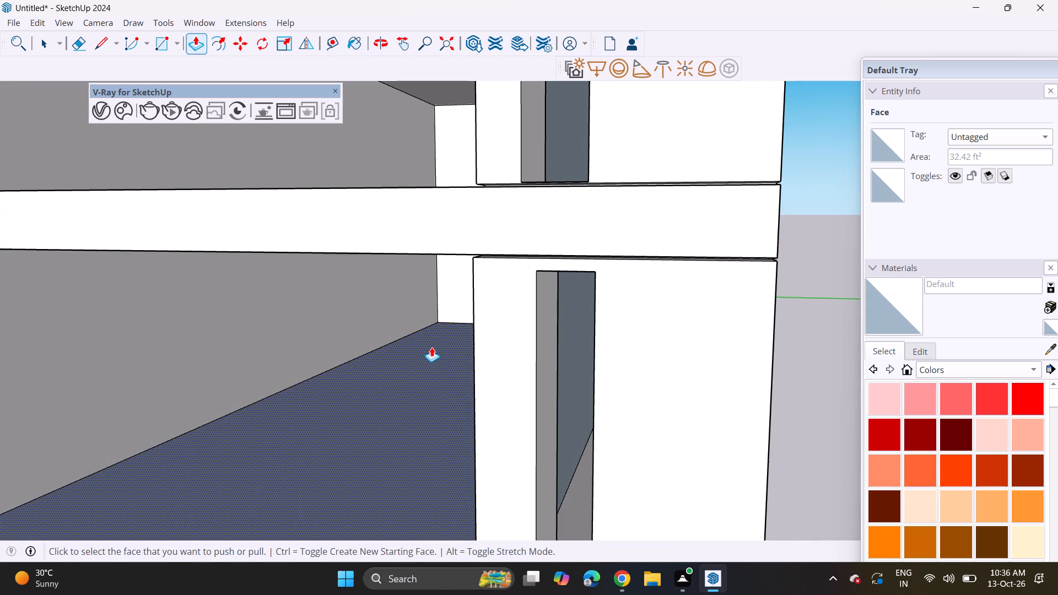
scroll(431, 347, down, 12)
middle_drag(407, 334, 501, 354)
scroll(505, 353, up, 4)
middle_drag(470, 363, 612, 379)
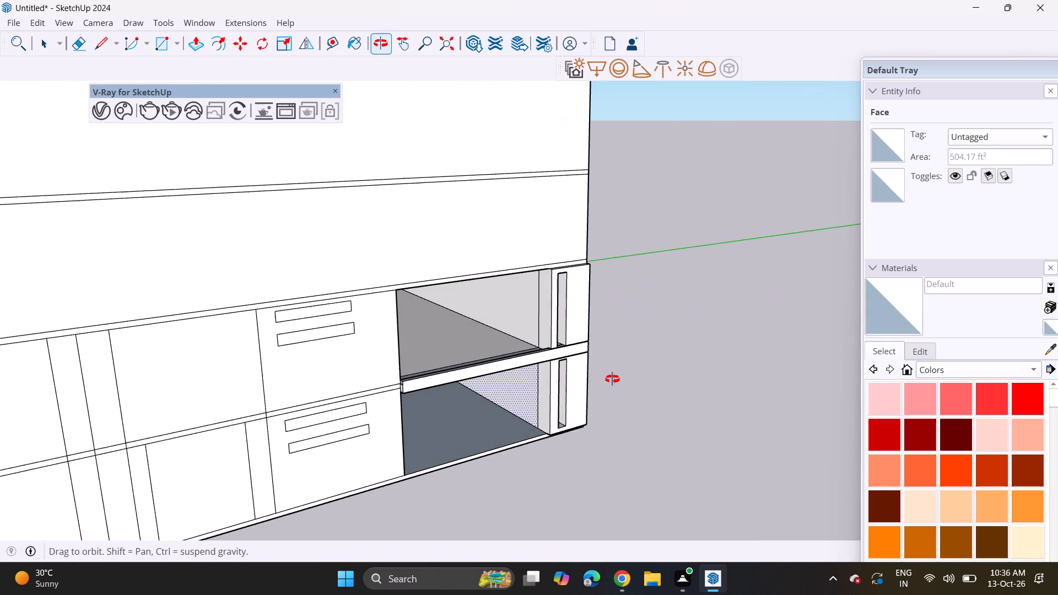
middle_drag(612, 379, 611, 382)
scroll(500, 369, up, 3)
middle_drag(474, 349, 488, 380)
scroll(490, 380, up, 1)
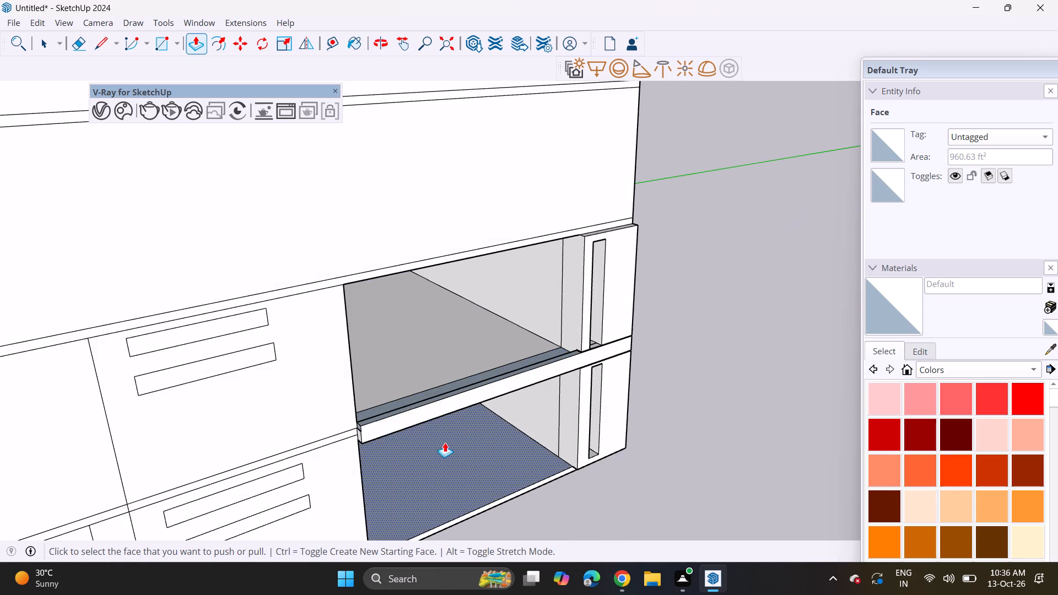
middle_drag(445, 442, 417, 391)
scroll(417, 391, up, 1)
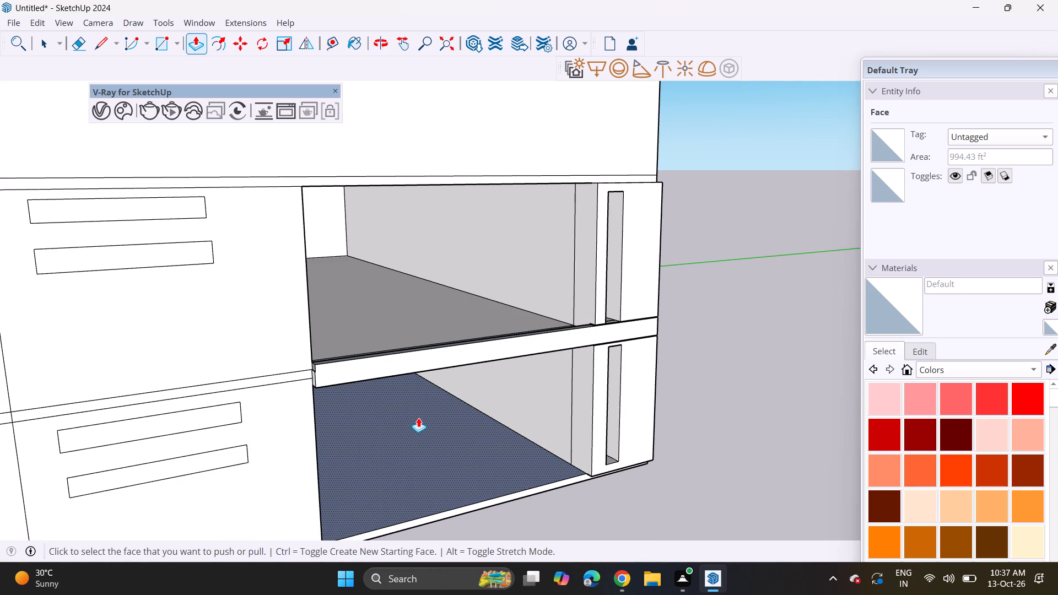
middle_drag(417, 412, 387, 305)
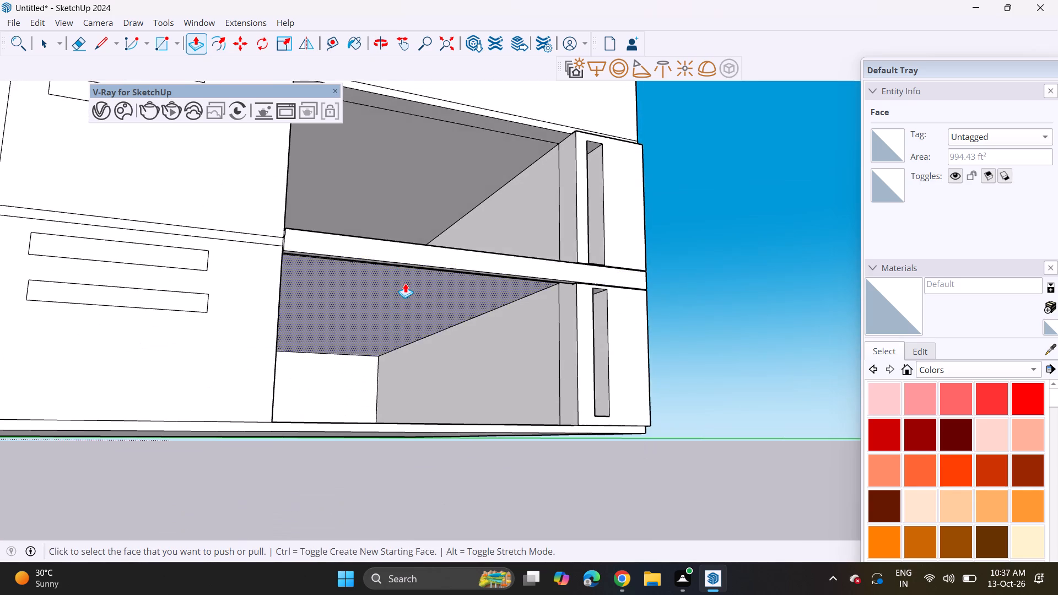
scroll(405, 283, up, 4)
middle_drag(407, 266, 422, 217)
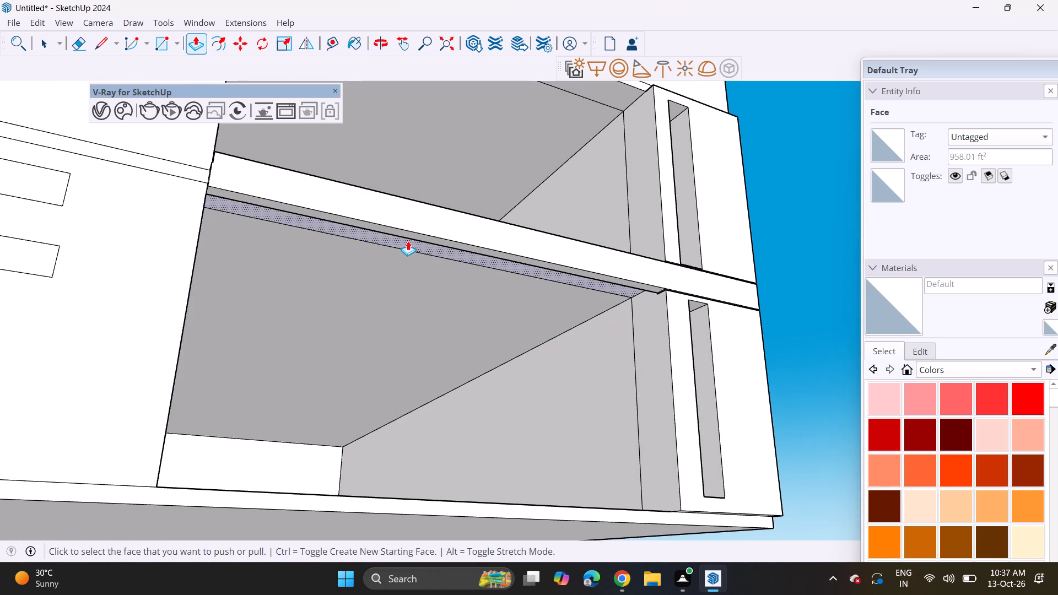
click(411, 235)
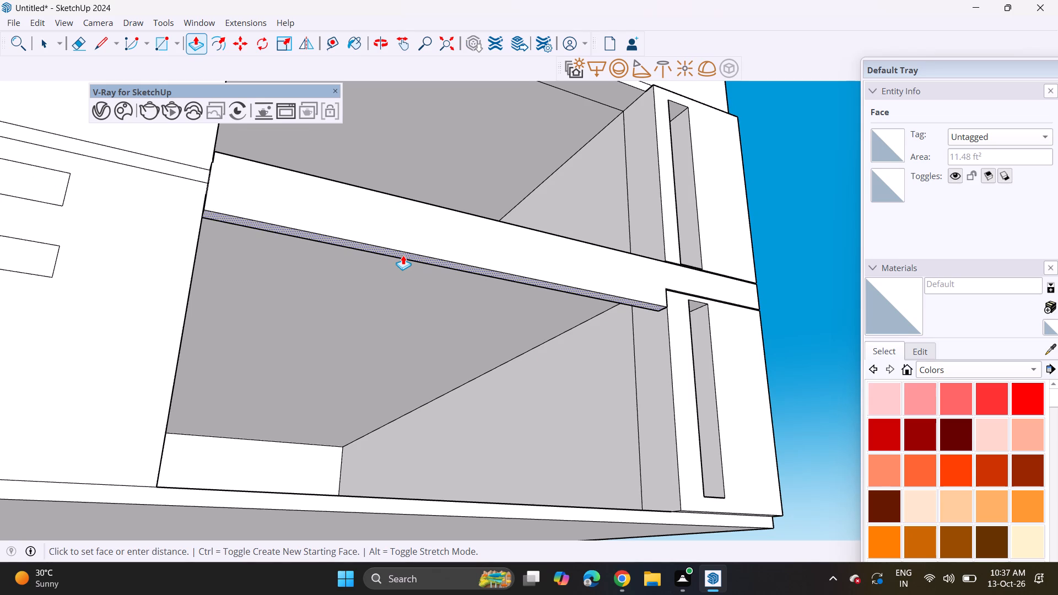
click(403, 255)
Raise the top of the projecting slab band section between the two deep openings further with Push/Pull.
middle_drag(407, 242, 431, 497)
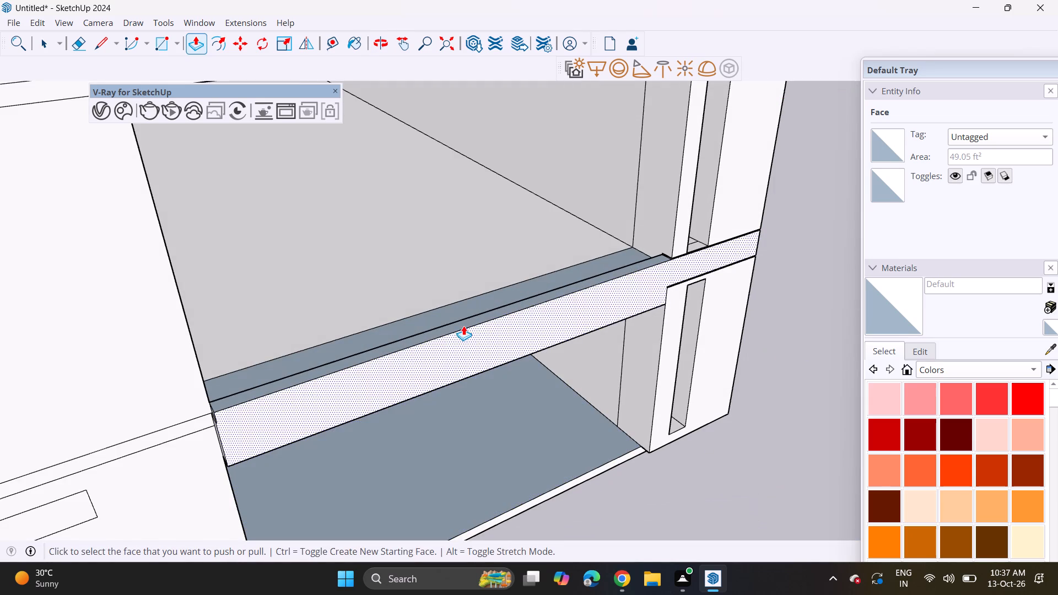
double_click(466, 321)
key(ctrl+z)
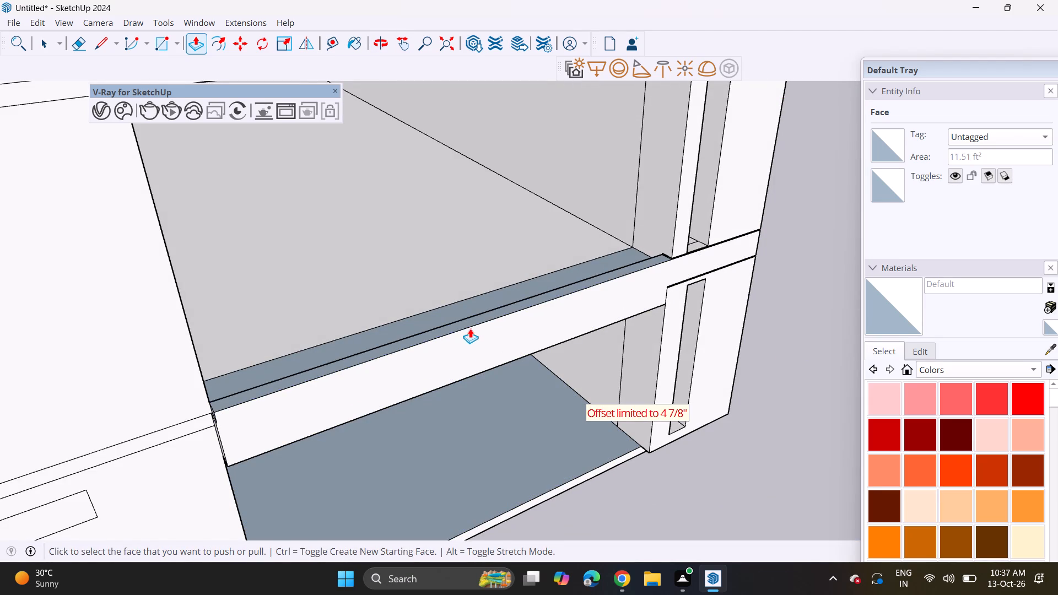
click(462, 327)
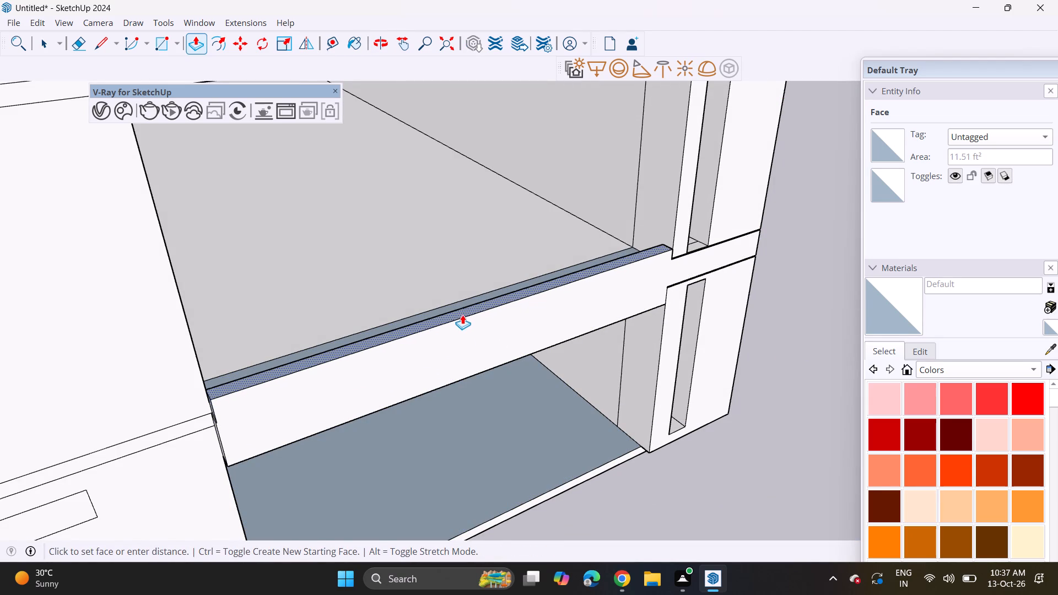
click(462, 313)
Pull the ground-storey slotted end panel slightly outward past the slab band, and repeat the same distance on the second-storey panel.
middle_drag(508, 342, 353, 218)
scroll(377, 219, up, 1)
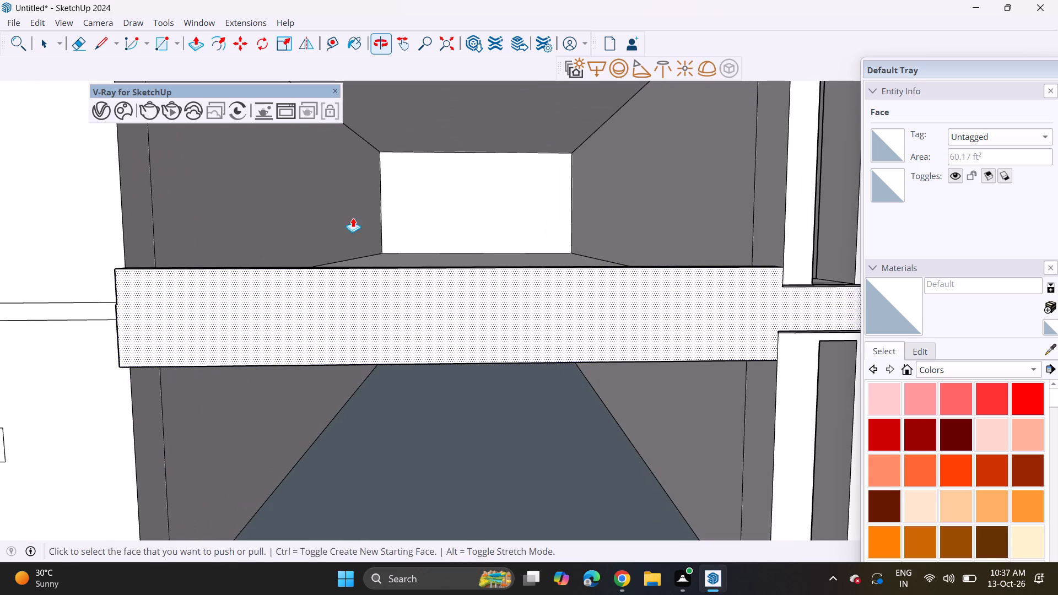
middle_click(353, 218)
scroll(460, 267, down, 8)
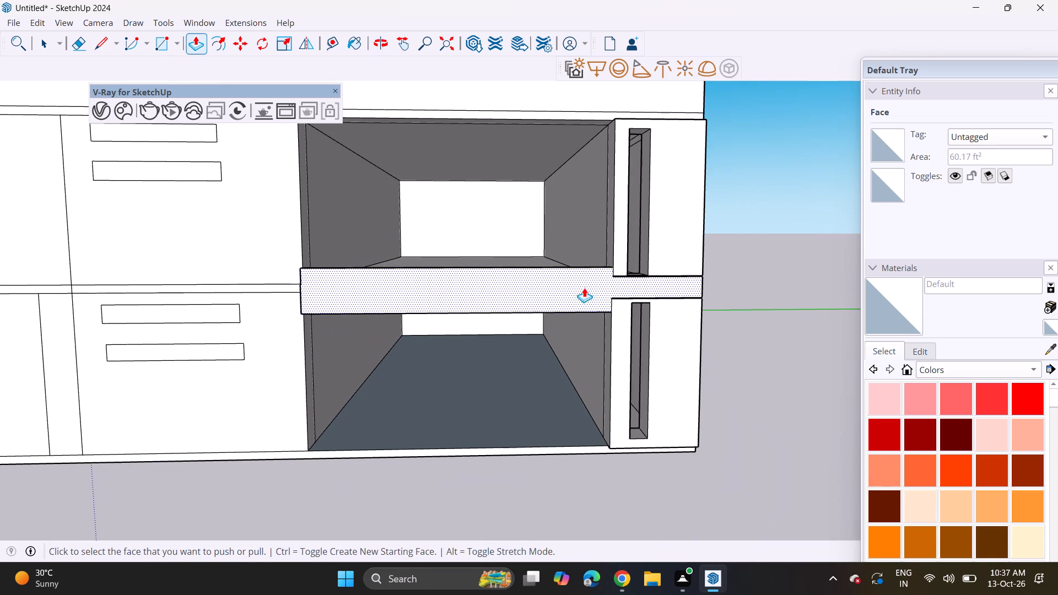
shift+middle_drag(683, 284, 636, 293)
scroll(580, 300, up, 2)
middle_drag(593, 279, 496, 292)
scroll(587, 283, up, 3)
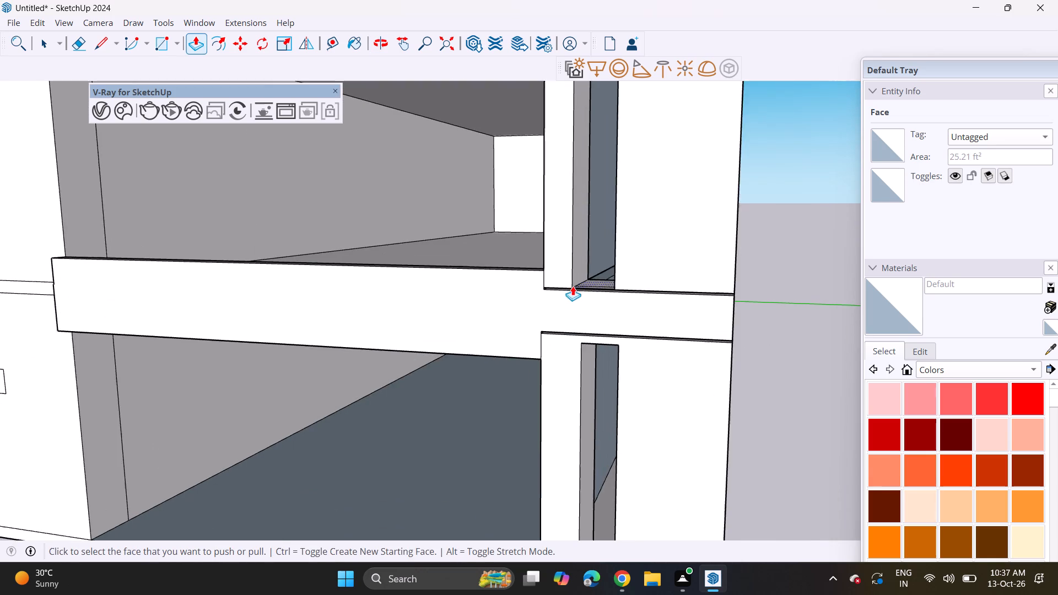
scroll(573, 286, up, 4)
click(554, 386)
click(546, 391)
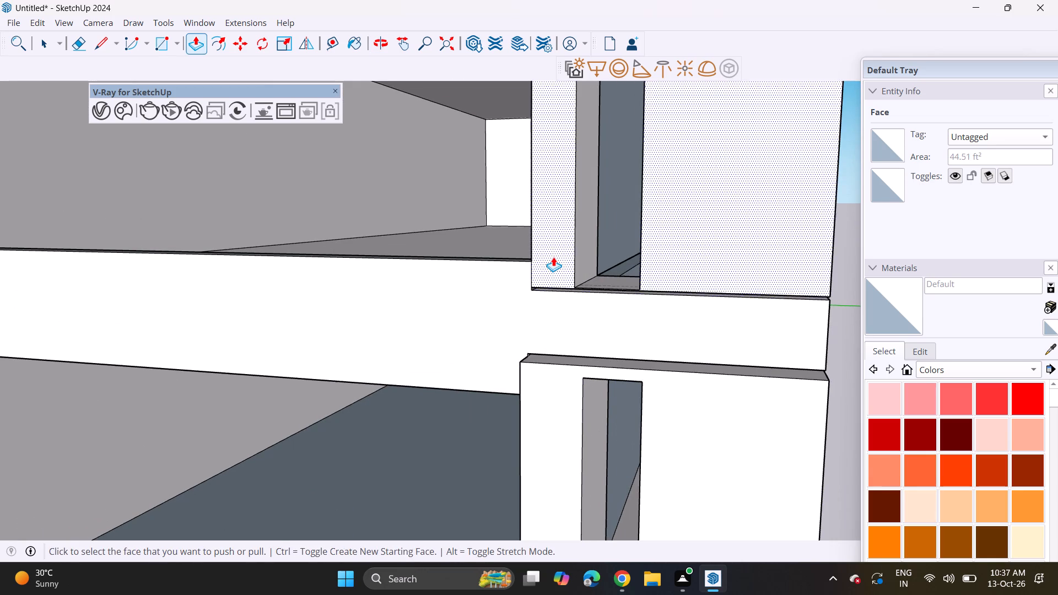
double_click(553, 257)
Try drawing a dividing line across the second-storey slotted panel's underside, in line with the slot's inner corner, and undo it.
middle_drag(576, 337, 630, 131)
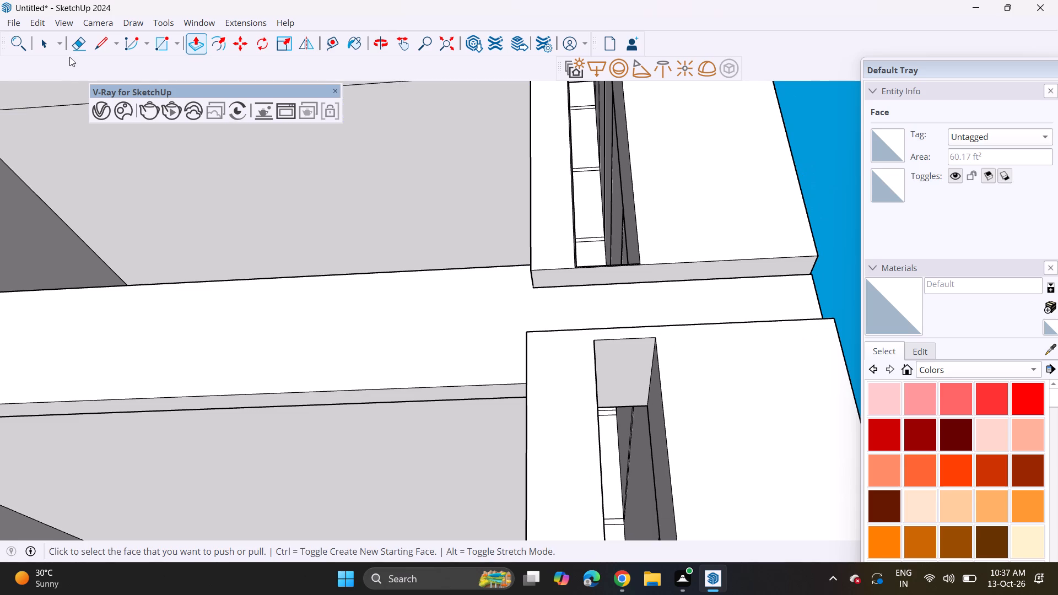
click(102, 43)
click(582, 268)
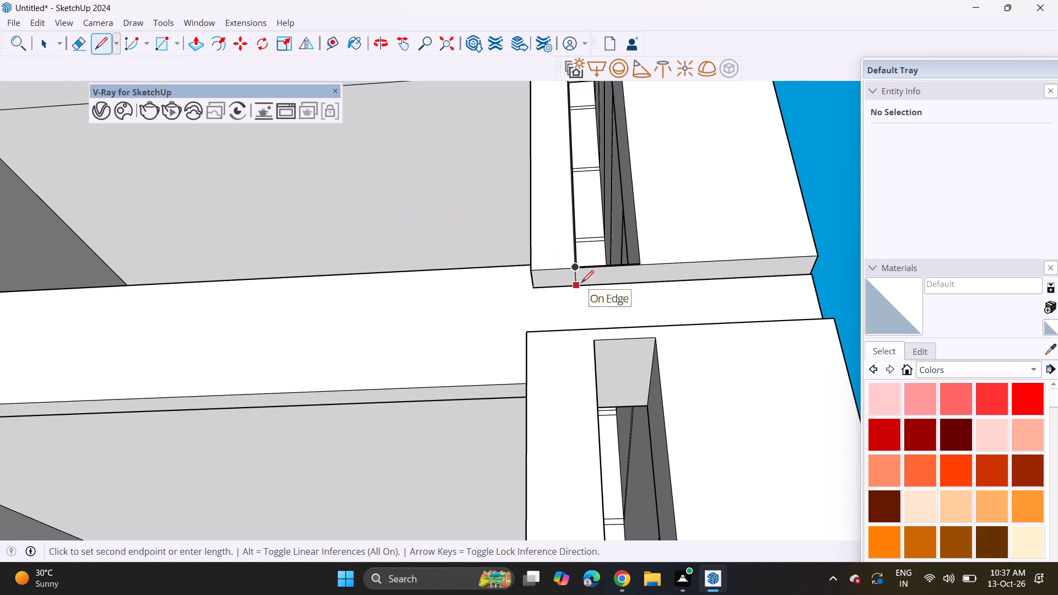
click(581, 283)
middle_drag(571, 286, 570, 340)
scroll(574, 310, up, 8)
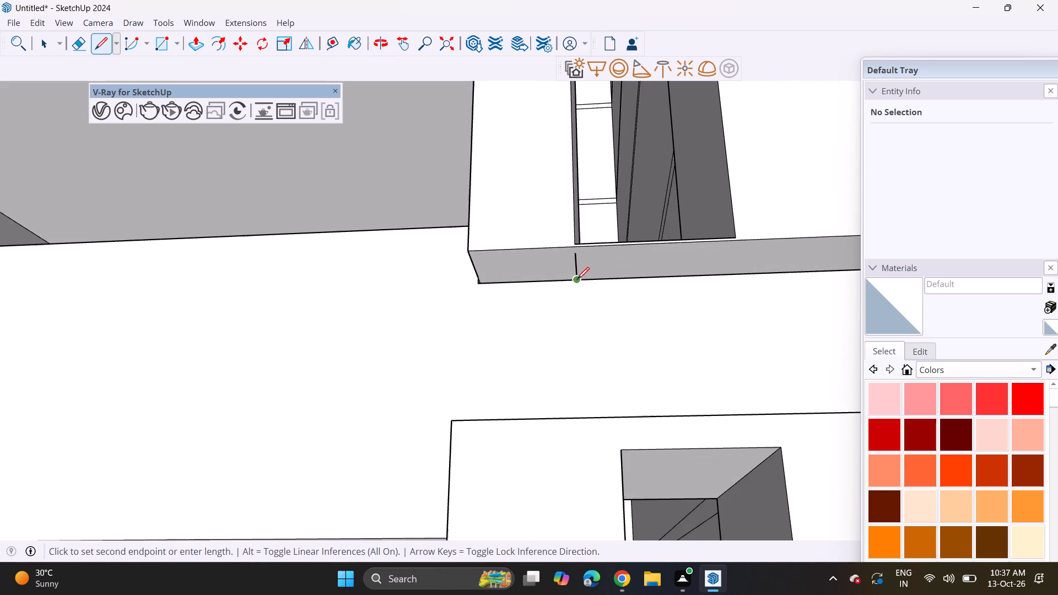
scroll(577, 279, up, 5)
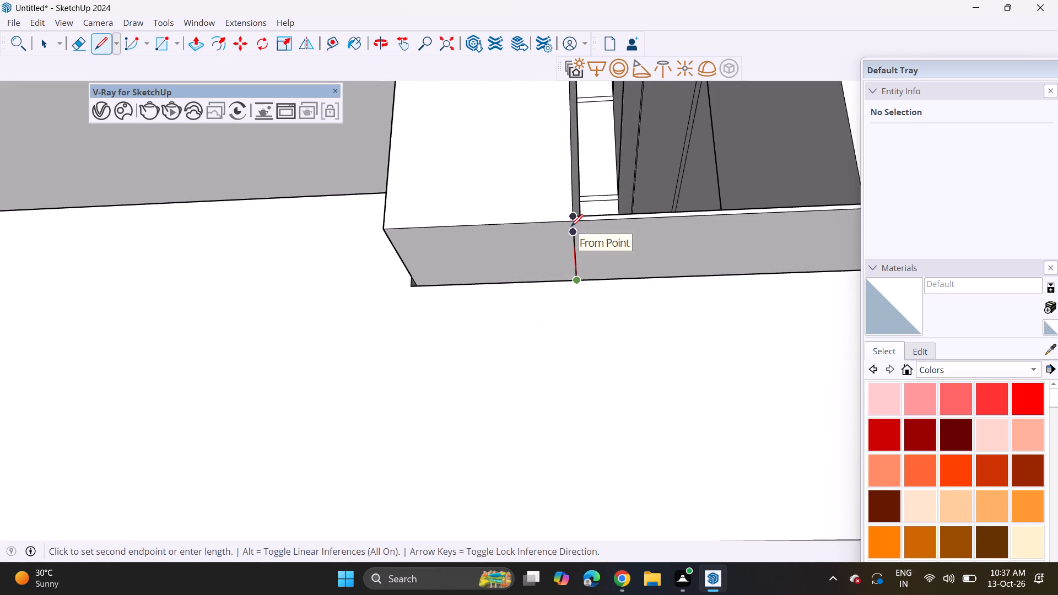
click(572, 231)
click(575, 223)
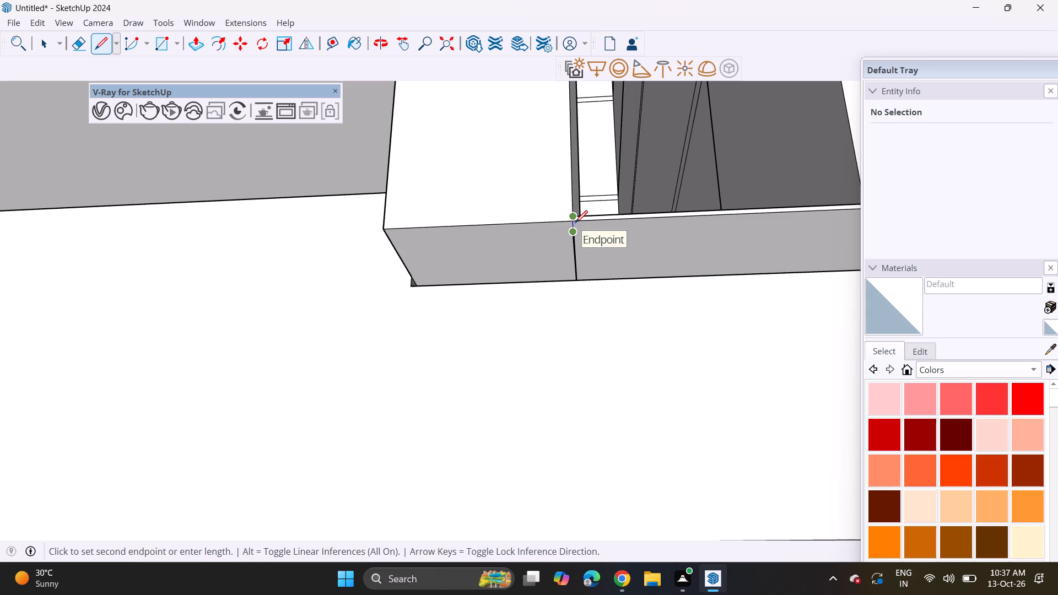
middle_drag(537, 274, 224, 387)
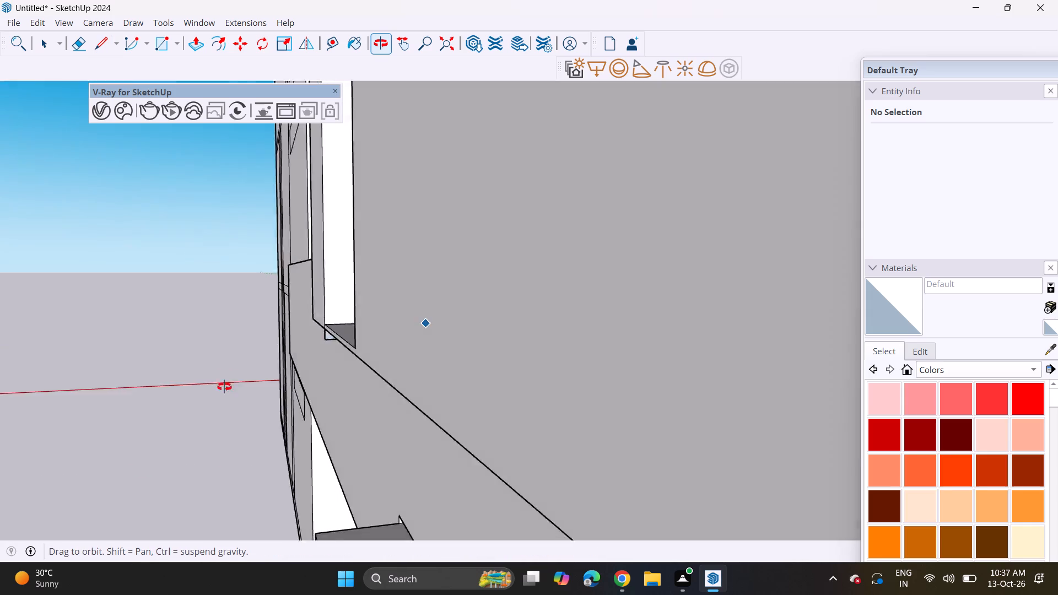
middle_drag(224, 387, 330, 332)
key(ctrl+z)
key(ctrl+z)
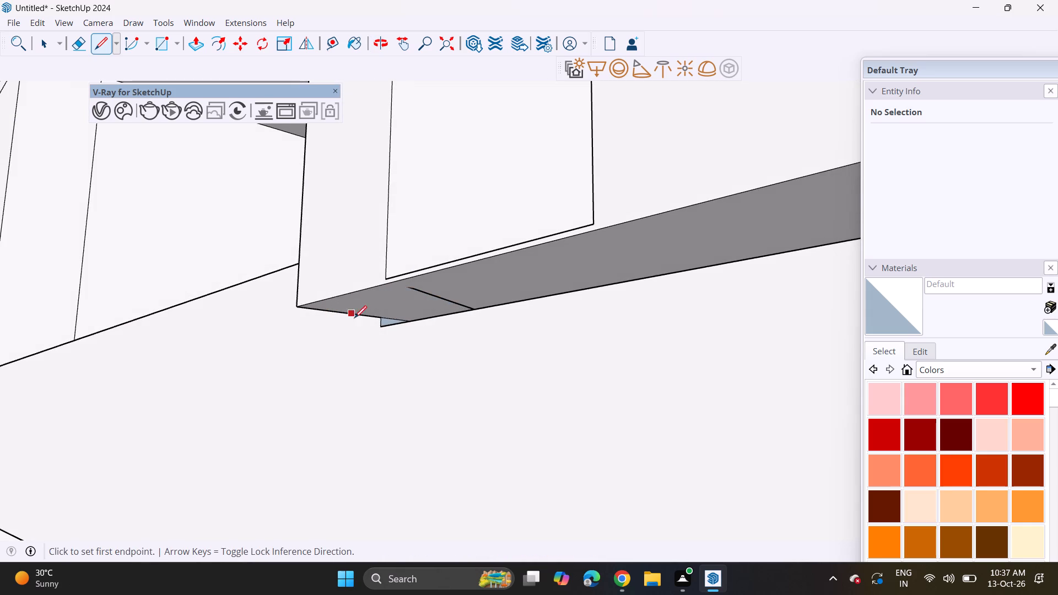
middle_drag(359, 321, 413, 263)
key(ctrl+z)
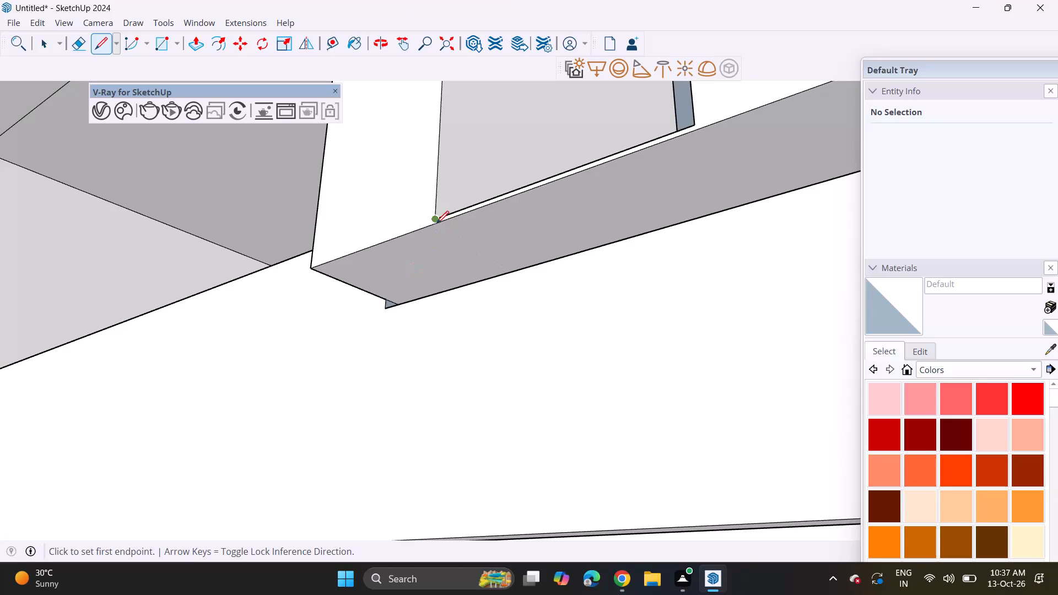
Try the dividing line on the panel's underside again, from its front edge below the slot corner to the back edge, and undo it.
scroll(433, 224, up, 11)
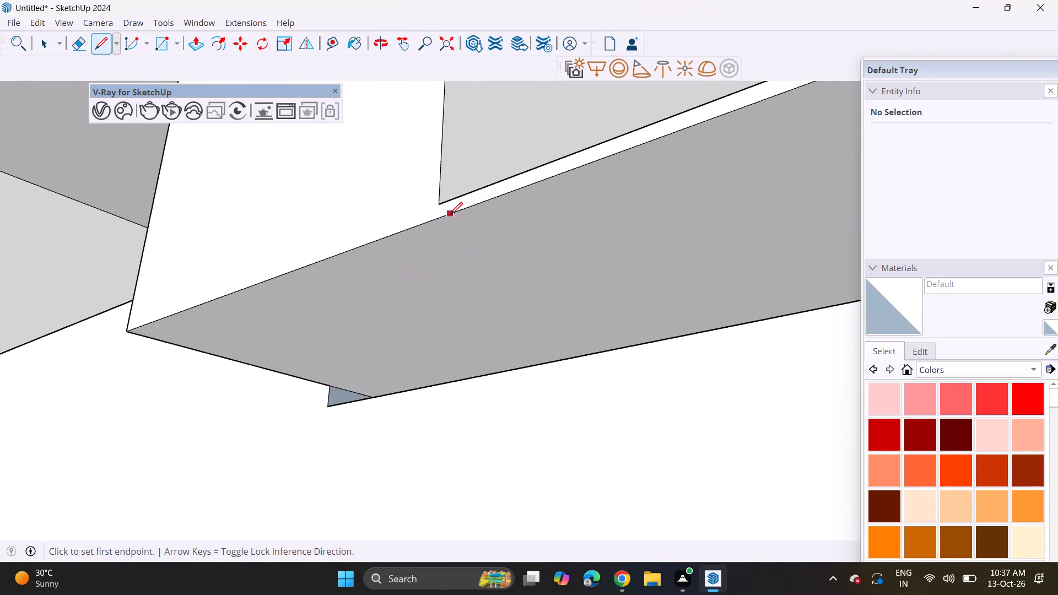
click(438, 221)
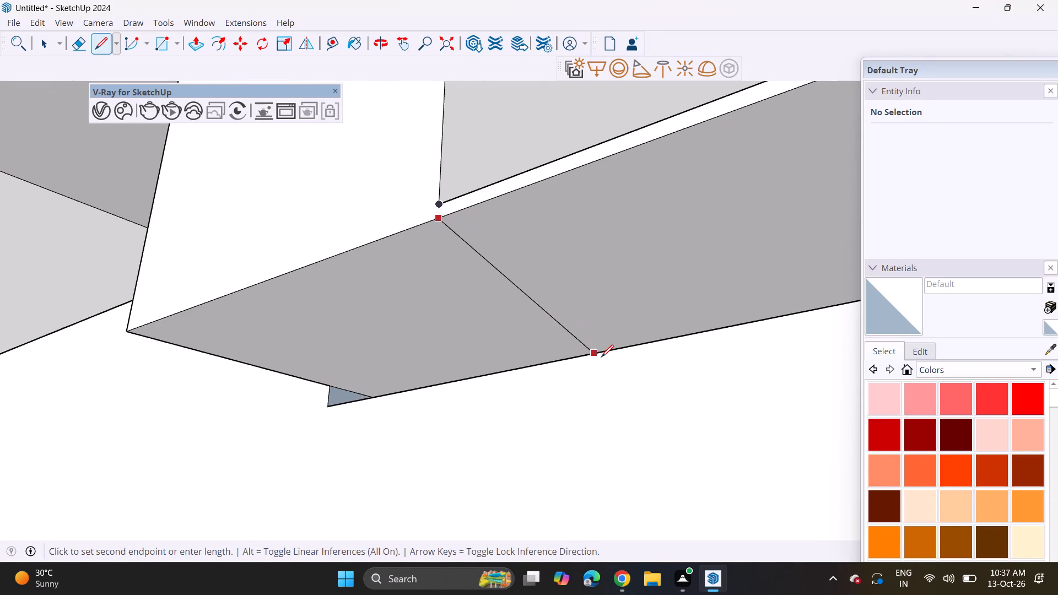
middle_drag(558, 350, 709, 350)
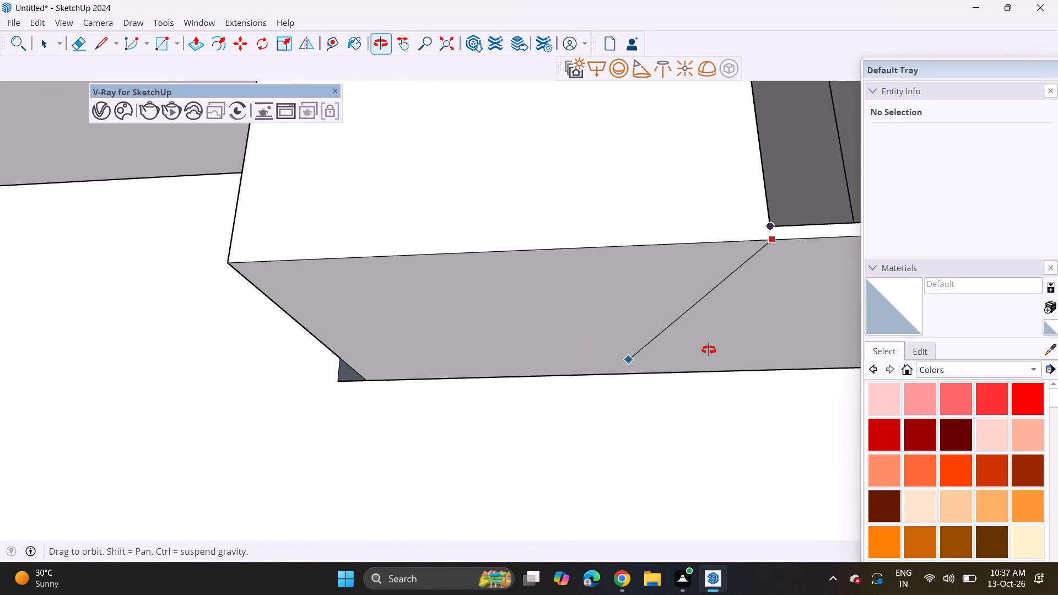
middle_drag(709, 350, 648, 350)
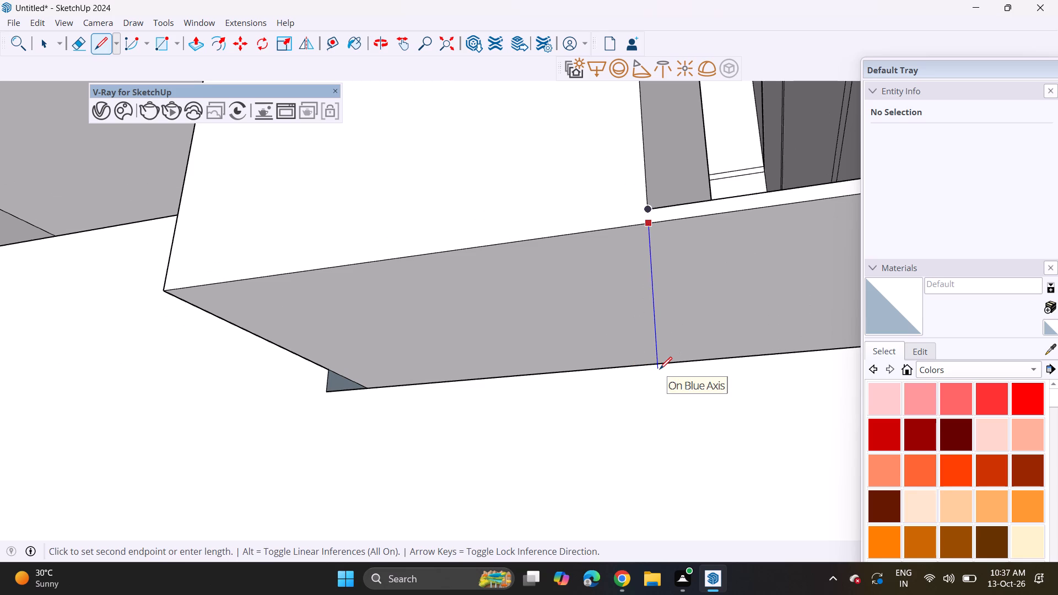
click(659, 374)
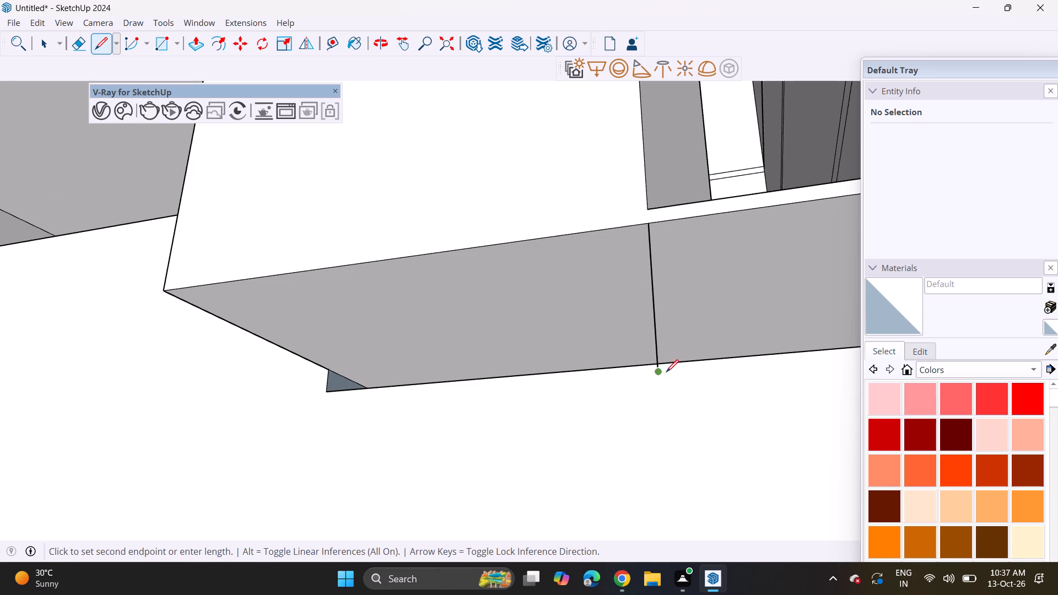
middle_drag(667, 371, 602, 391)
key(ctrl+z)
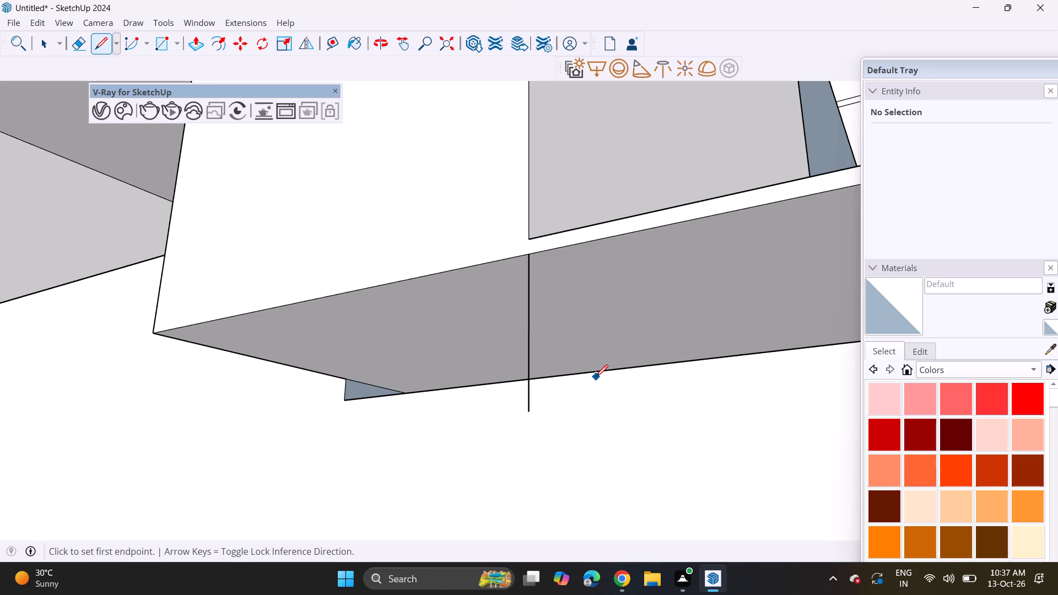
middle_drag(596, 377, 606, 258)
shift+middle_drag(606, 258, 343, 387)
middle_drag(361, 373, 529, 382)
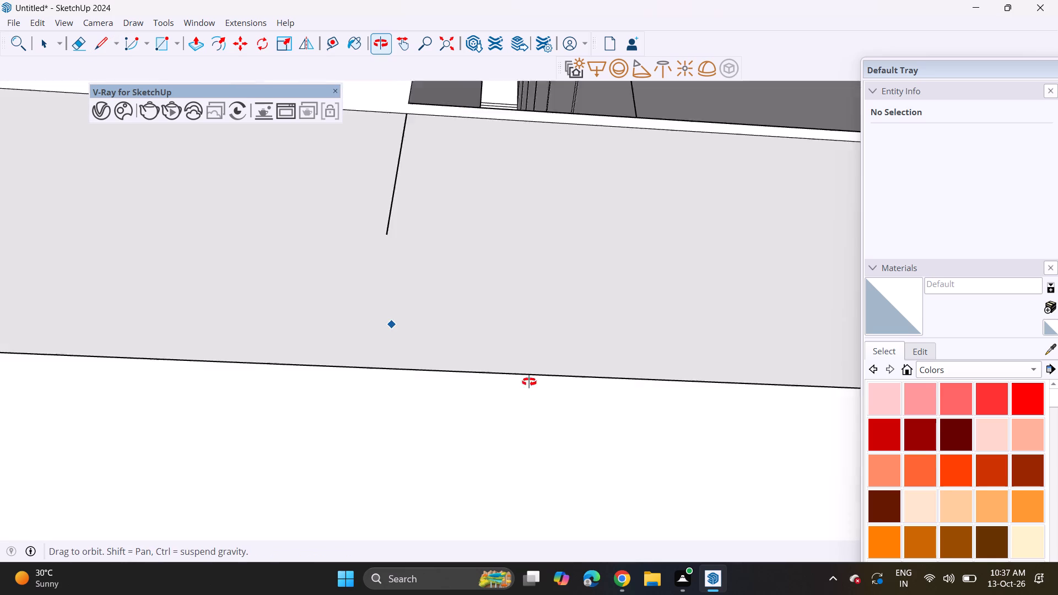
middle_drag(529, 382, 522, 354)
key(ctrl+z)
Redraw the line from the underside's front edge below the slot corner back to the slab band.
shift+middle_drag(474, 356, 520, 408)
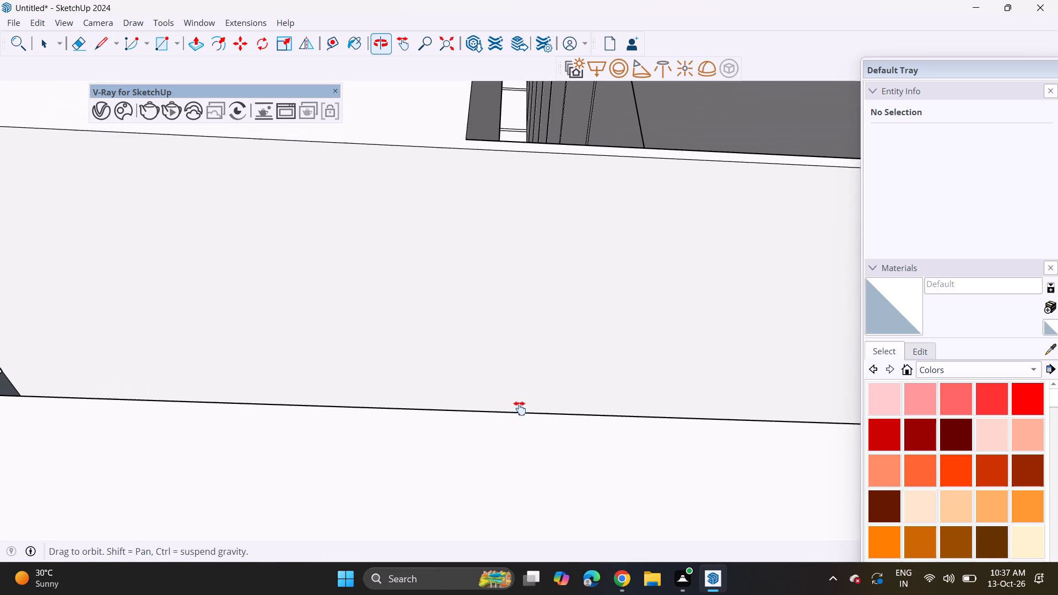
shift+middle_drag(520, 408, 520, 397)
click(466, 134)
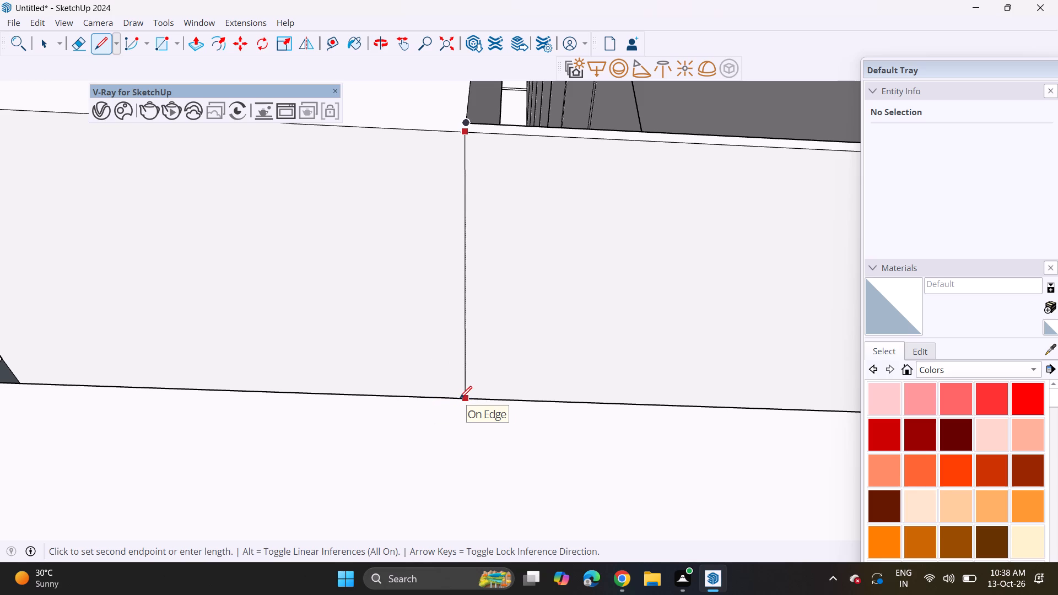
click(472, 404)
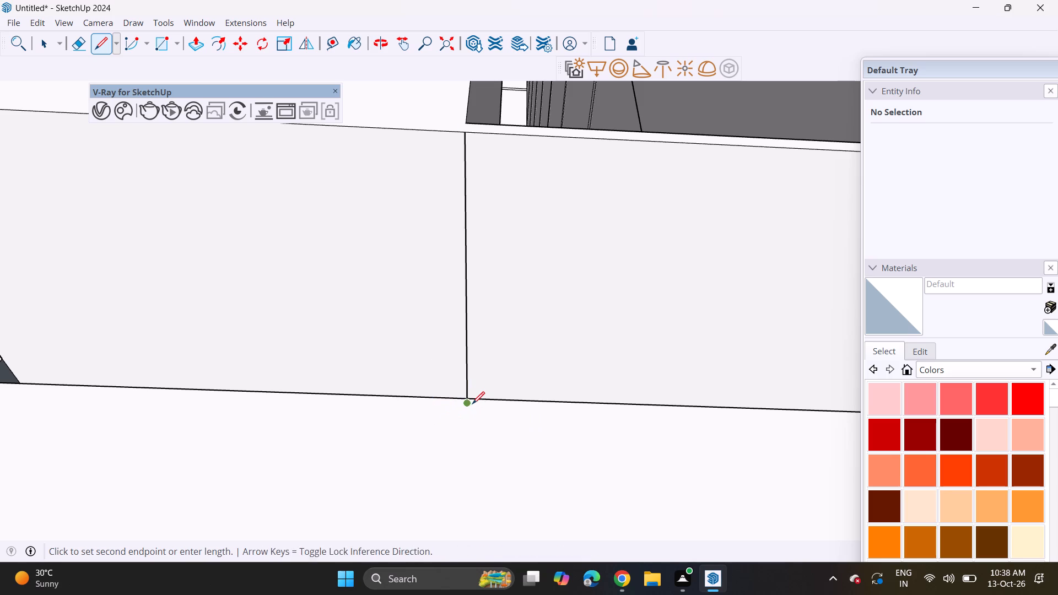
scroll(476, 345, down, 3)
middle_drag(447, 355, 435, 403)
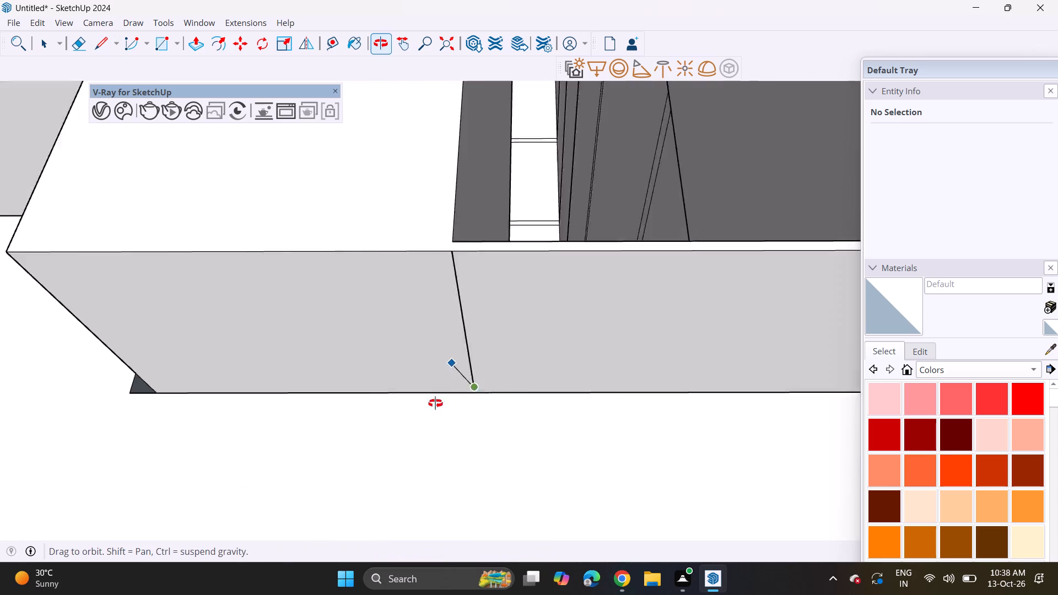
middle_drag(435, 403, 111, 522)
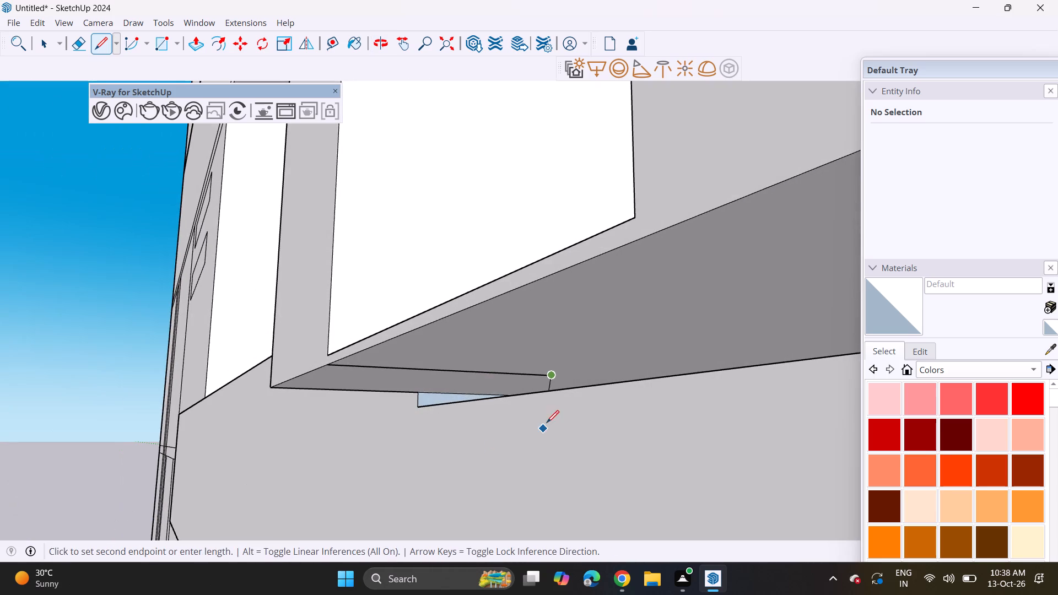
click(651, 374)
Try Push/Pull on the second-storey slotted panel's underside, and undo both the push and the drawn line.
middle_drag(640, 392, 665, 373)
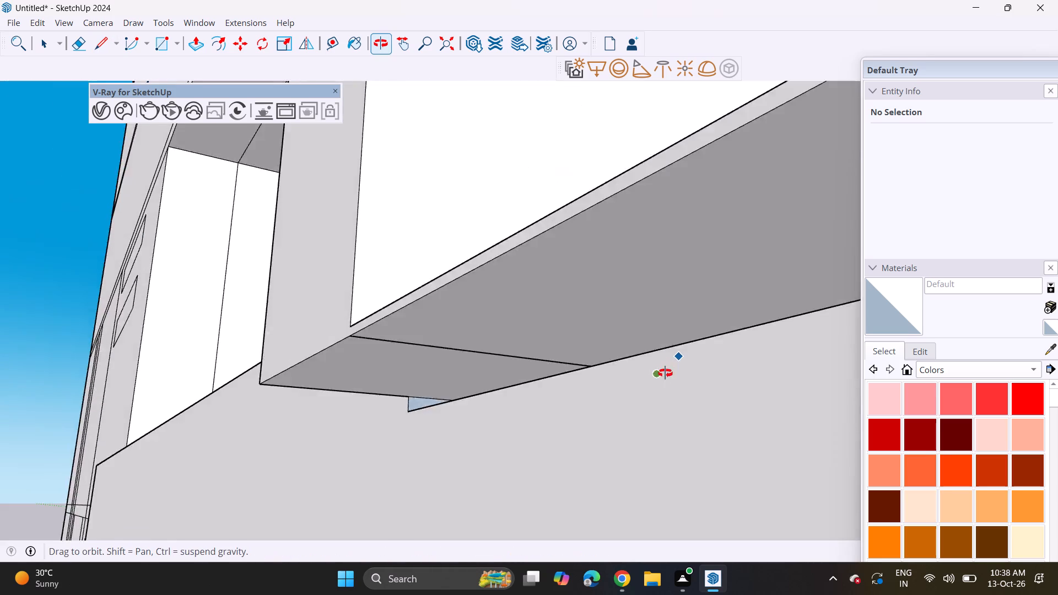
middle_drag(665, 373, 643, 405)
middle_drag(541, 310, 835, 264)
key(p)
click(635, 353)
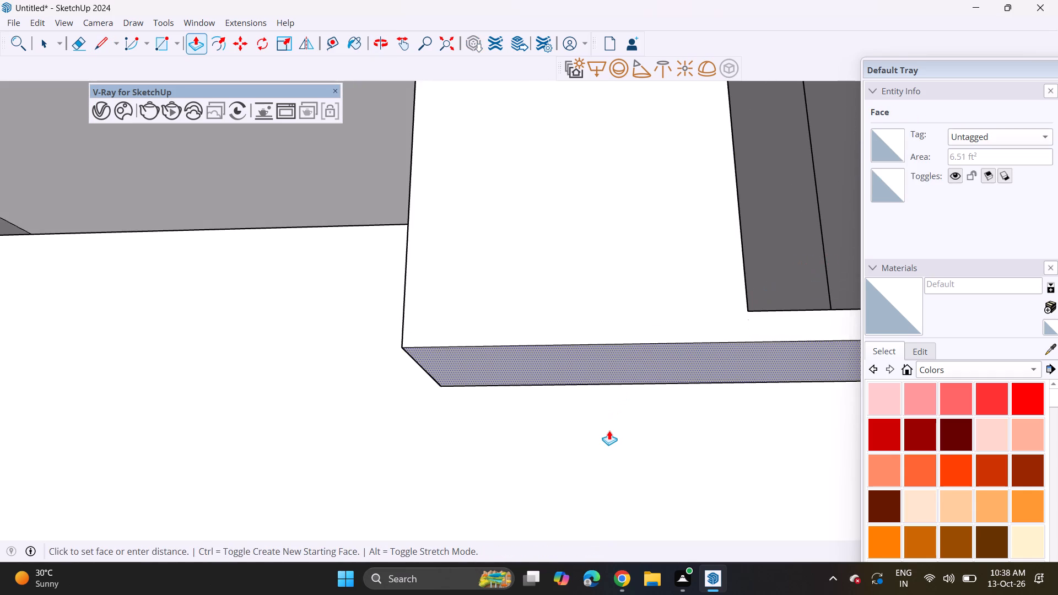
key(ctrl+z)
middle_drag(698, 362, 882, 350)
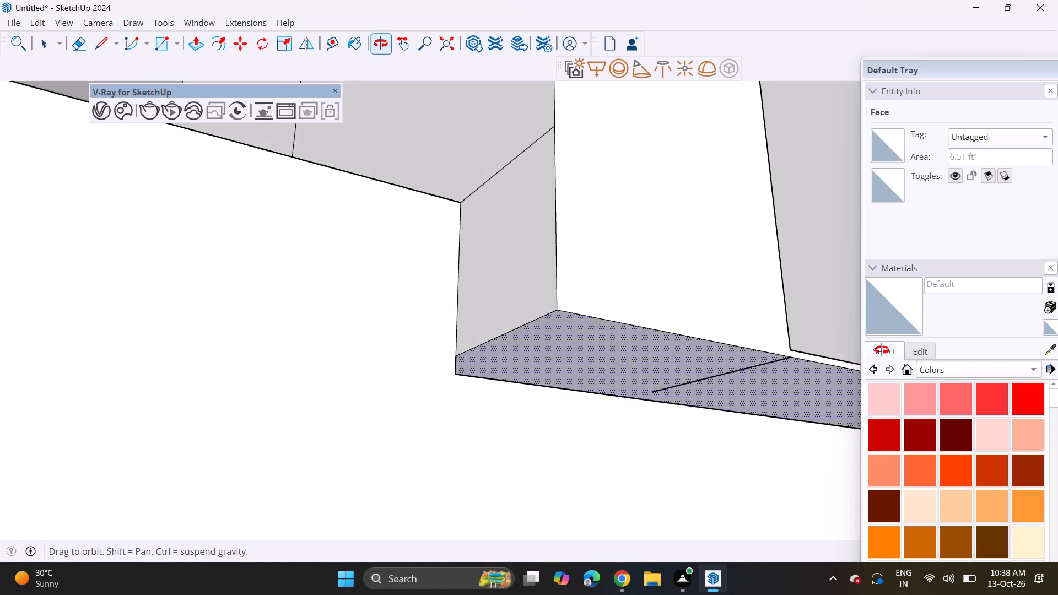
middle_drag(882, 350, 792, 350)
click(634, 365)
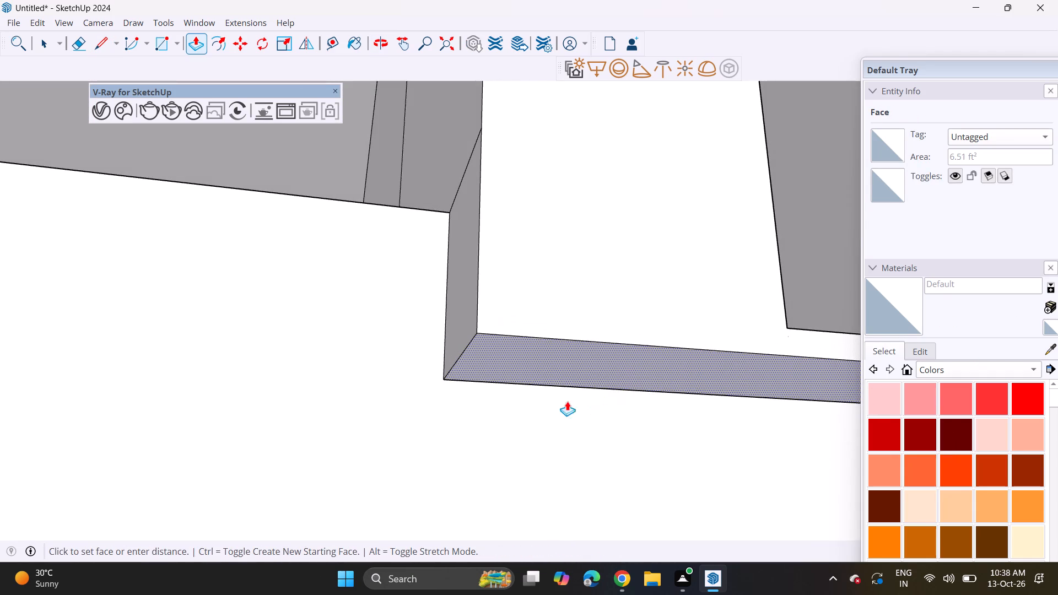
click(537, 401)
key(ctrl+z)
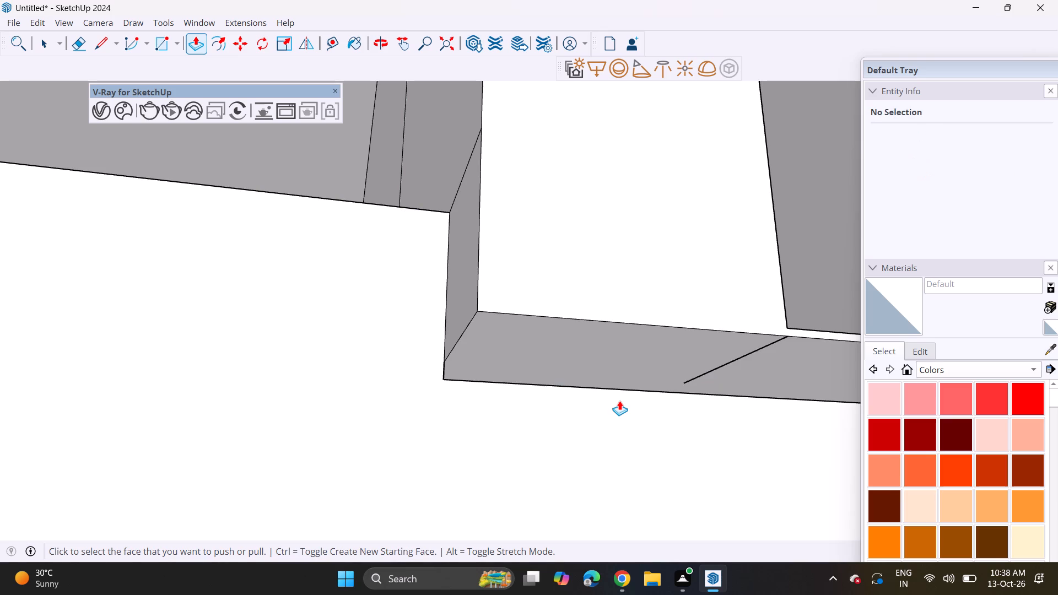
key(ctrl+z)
Extend the second-storey slotted panel's whole underside down to the top of the ground-storey slotted panel with Push/Pull.
click(639, 348)
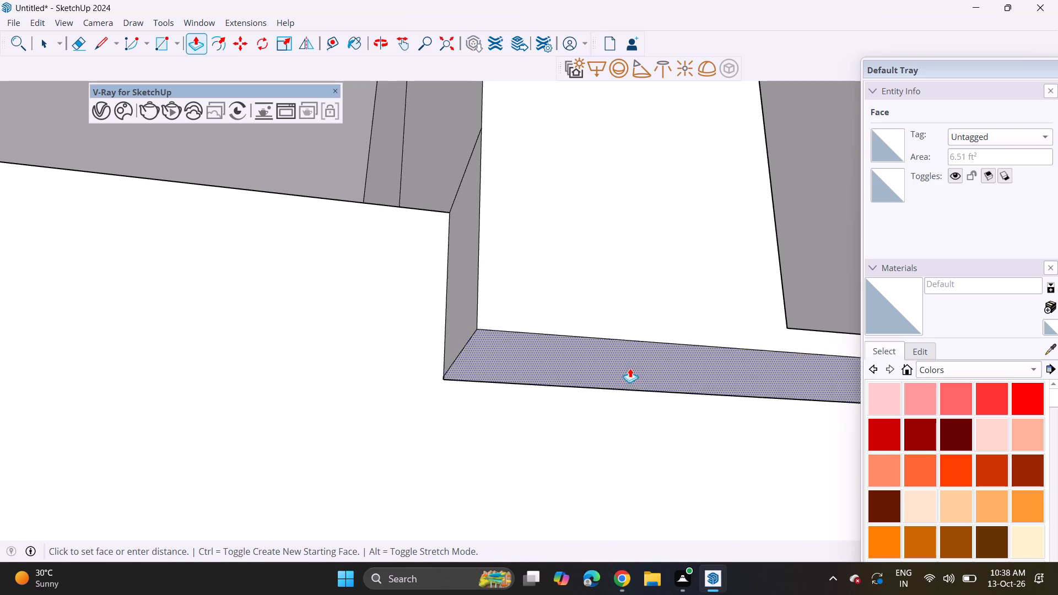
scroll(506, 392, down, 3)
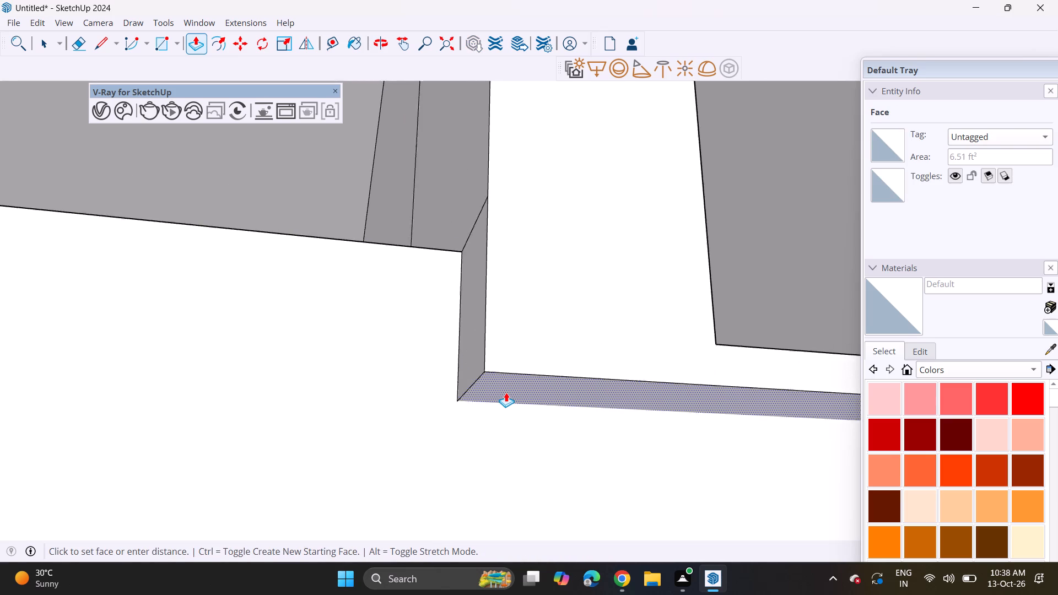
scroll(506, 392, down, 17)
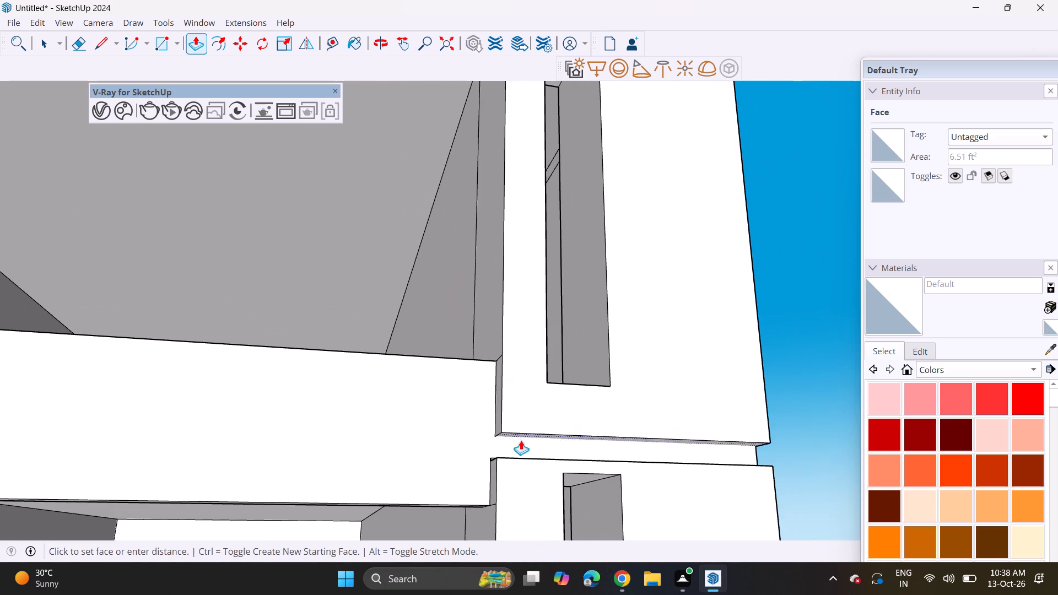
click(517, 461)
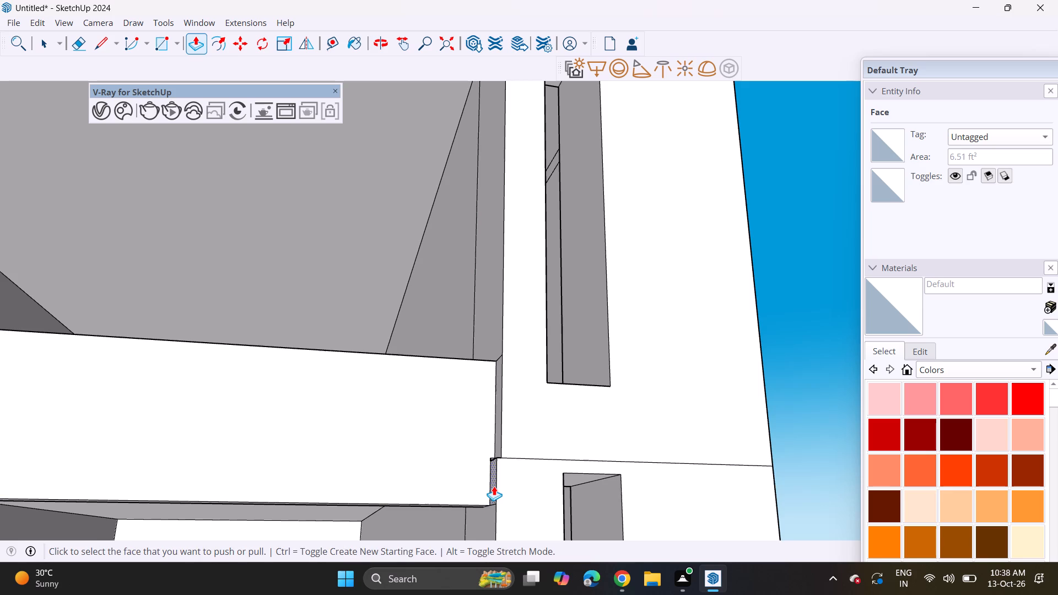
Push the ground-storey slotted panel's inner side face in line with the second-storey panel's side edge.
click(494, 486)
click(499, 438)
Push/Pull the tiny leftover face down at the top of the narrow strip between the slab band and the ground-storey panel.
middle_drag(493, 470, 485, 496)
scroll(530, 486, up, 4)
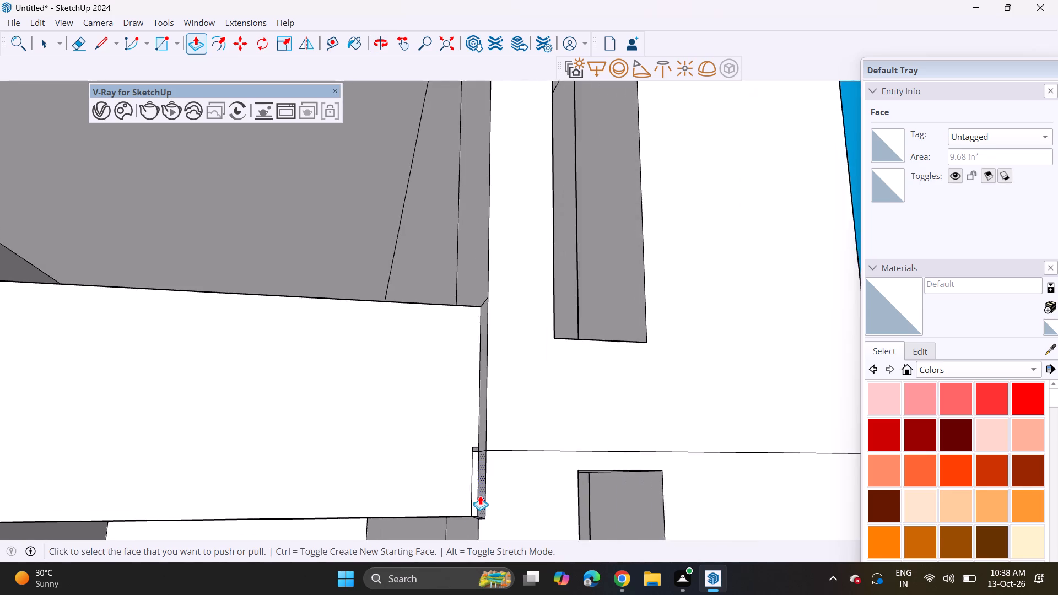
scroll(480, 495, up, 4)
middle_drag(396, 505, 382, 509)
scroll(493, 463, up, 8)
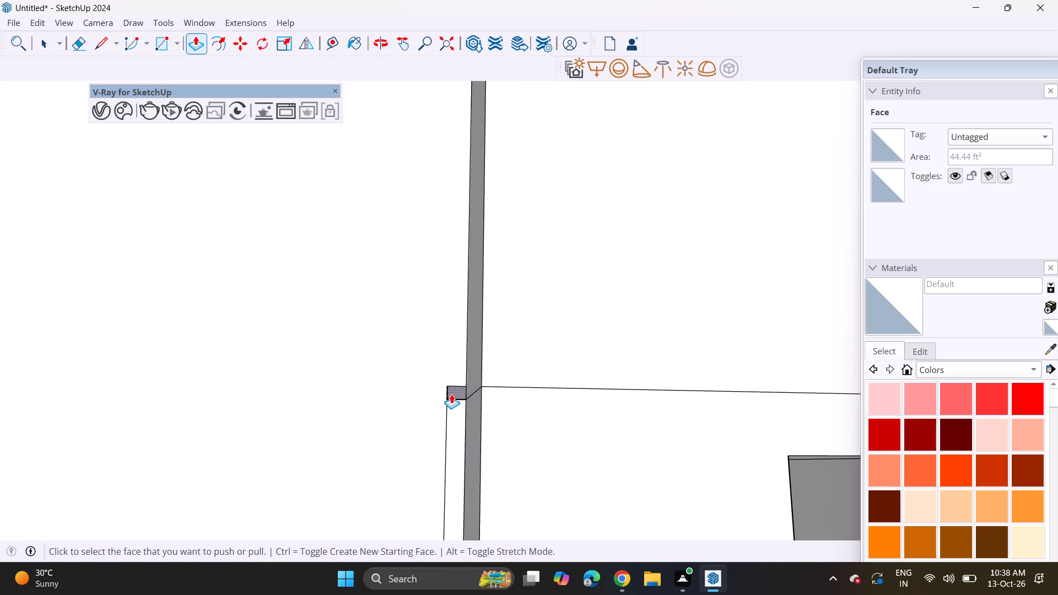
click(451, 394)
click(452, 475)
Push/Pull the small face of the narrow strip beside the slab band's end flush with the band's front face.
scroll(452, 475, down, 3)
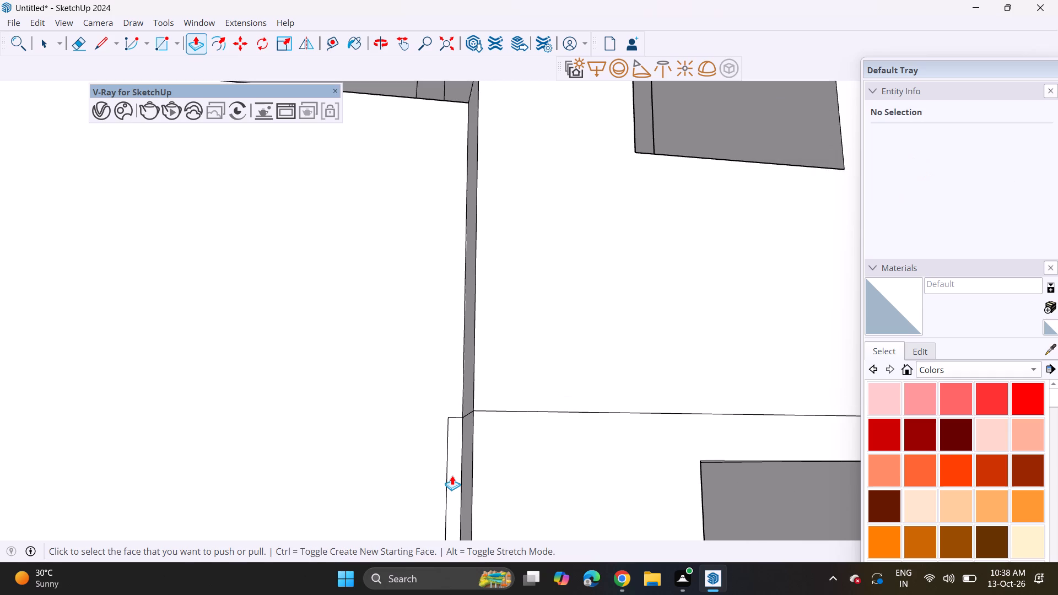
middle_drag(452, 475, 485, 351)
middle_drag(485, 350, 428, 412)
scroll(446, 448, up, 4)
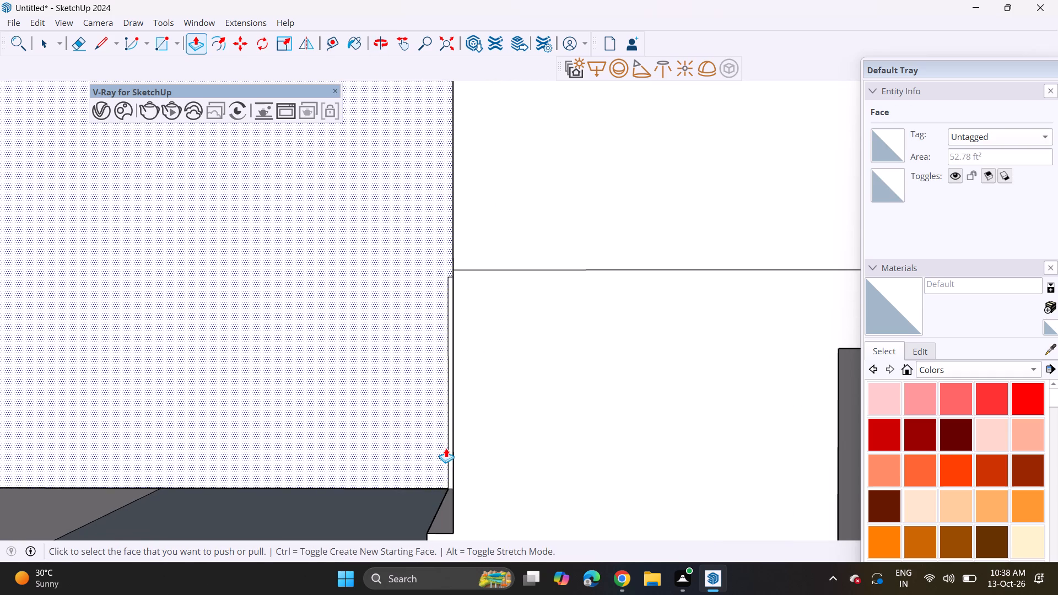
click(452, 430)
middle_drag(452, 430, 547, 429)
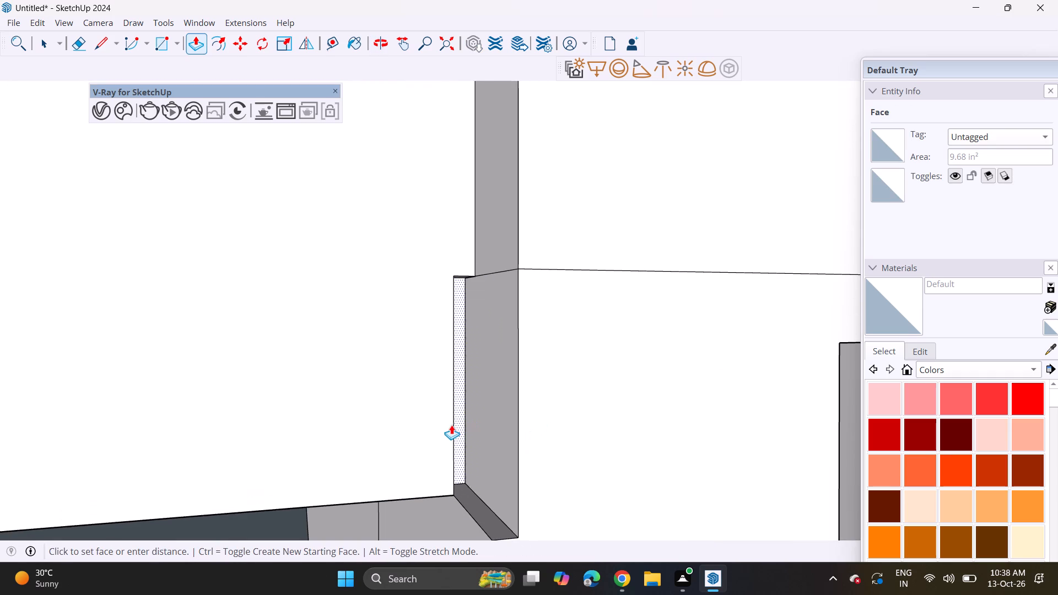
click(451, 443)
middle_drag(481, 437, 458, 397)
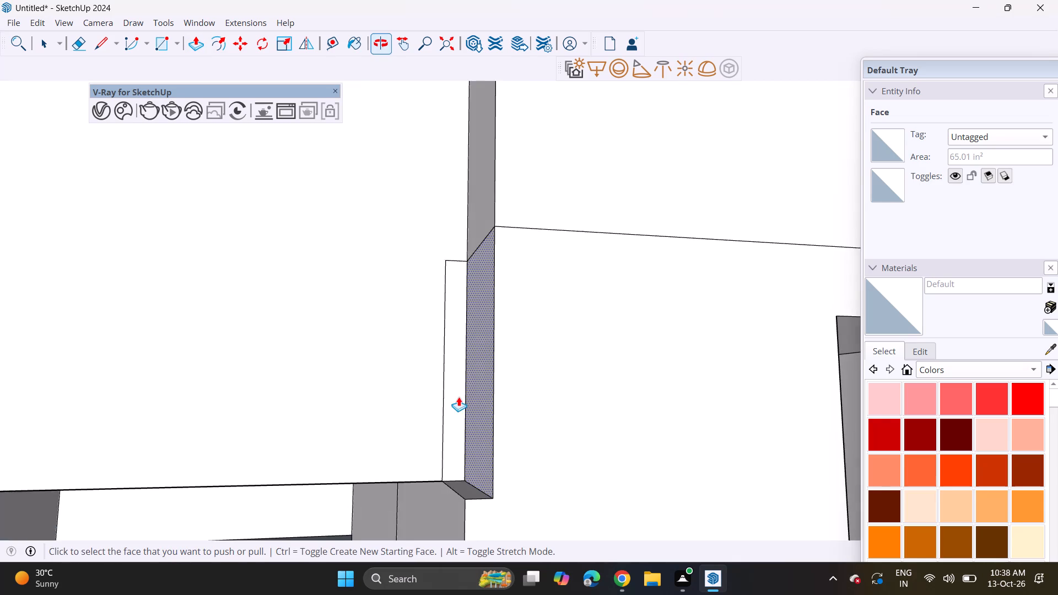
scroll(458, 397, down, 20)
scroll(458, 397, down, 6)
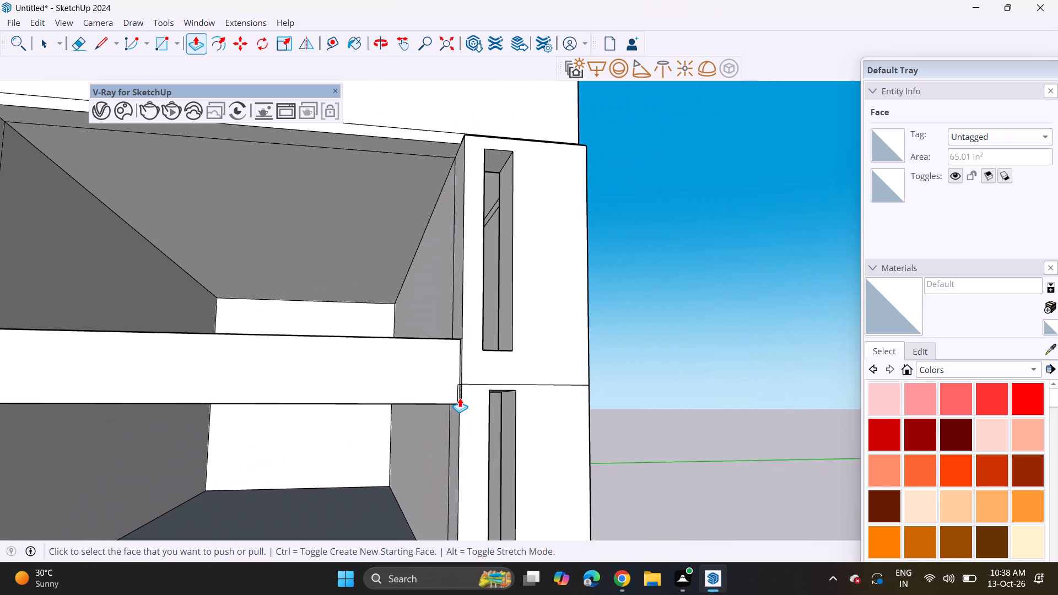
shift+middle_drag(460, 398, 468, 340)
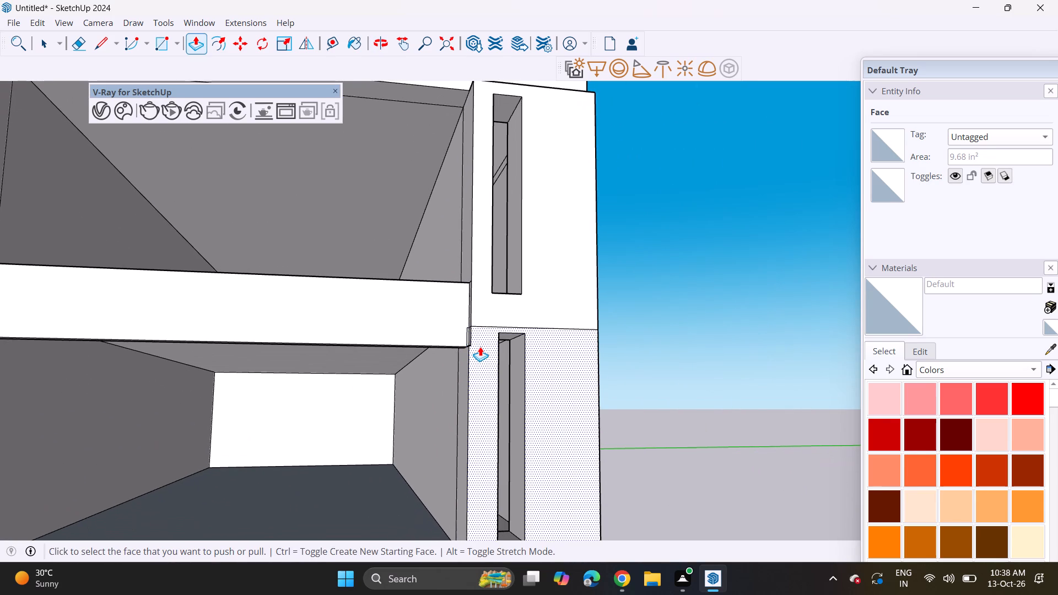
middle_drag(481, 347, 521, 363)
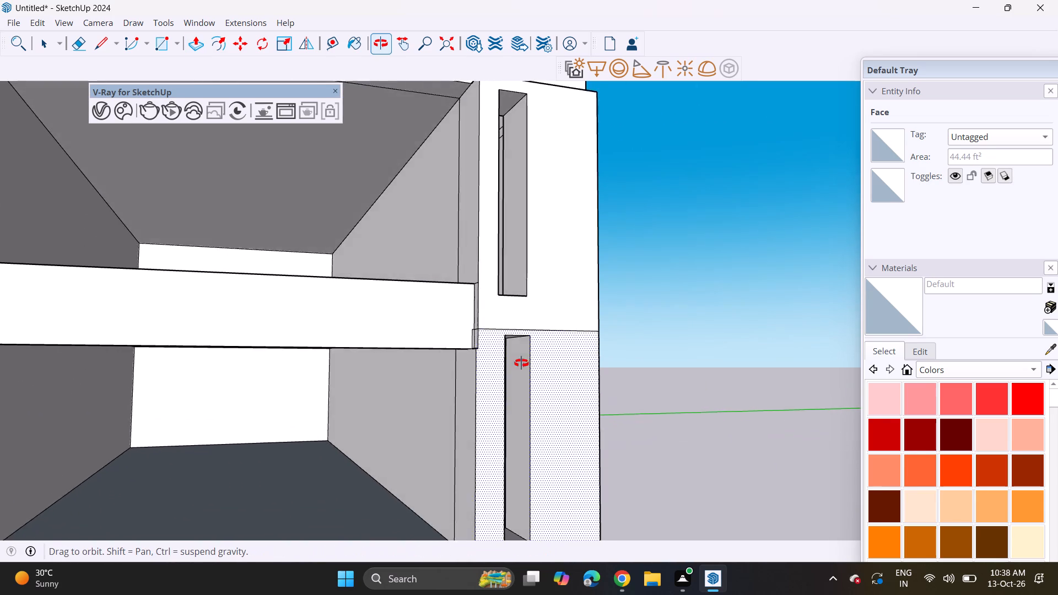
middle_drag(521, 363, 452, 405)
Erase the horizontal seam line between the ground-storey and second-storey slotted panels.
click(70, 41)
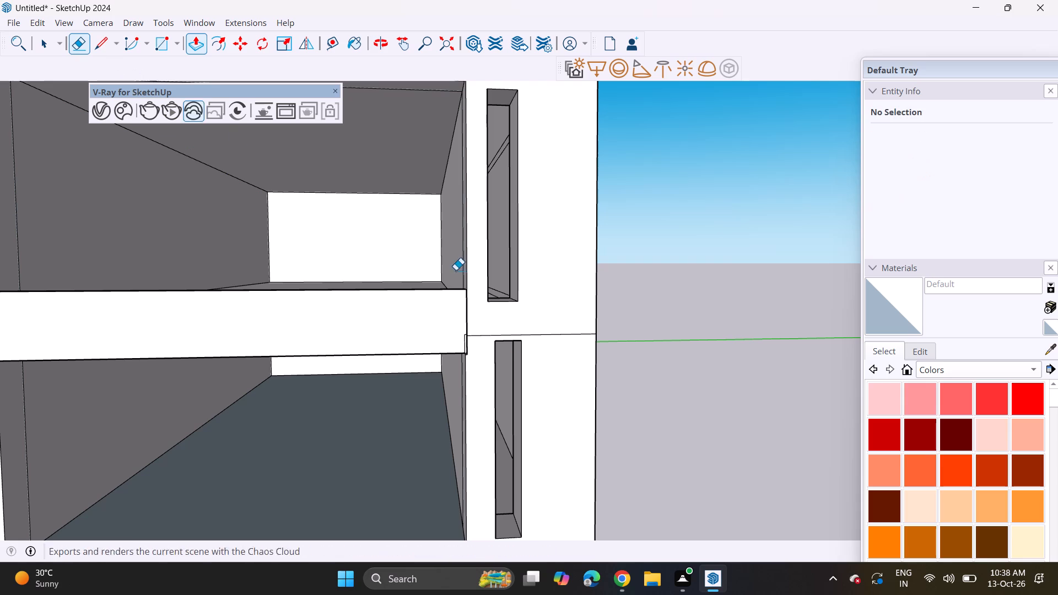
drag(569, 328, 567, 340)
Erase the leftover edges of the narrow strip and the short line across the panel's side face at the slab band's end.
middle_drag(481, 365, 548, 380)
scroll(476, 360, up, 16)
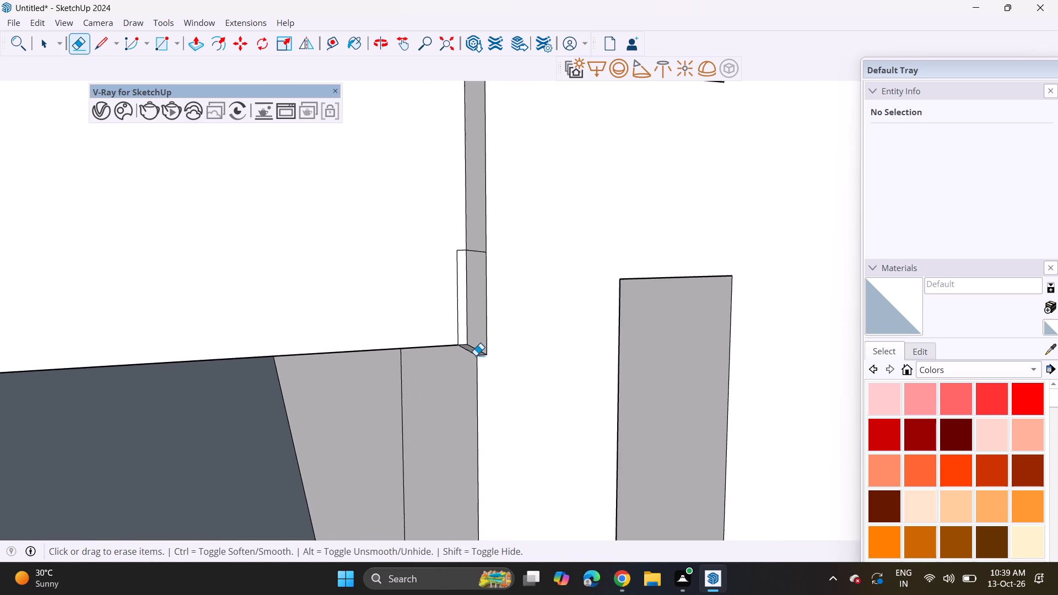
scroll(476, 343, up, 4)
click(442, 305)
click(446, 292)
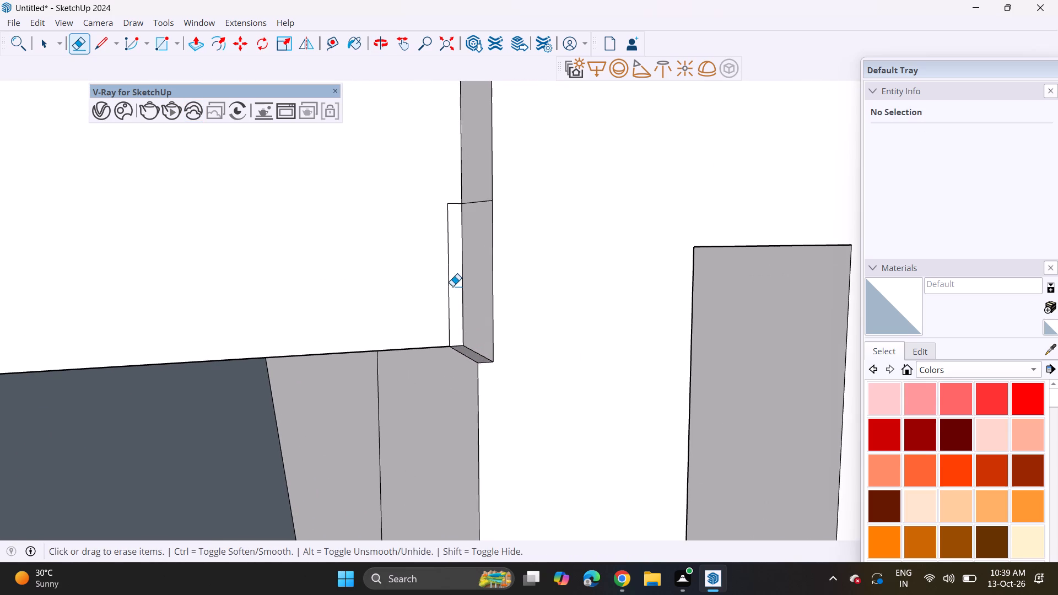
click(452, 286)
click(449, 294)
click(453, 205)
drag(453, 205, 456, 192)
drag(486, 196, 481, 228)
scroll(462, 363, down, 3)
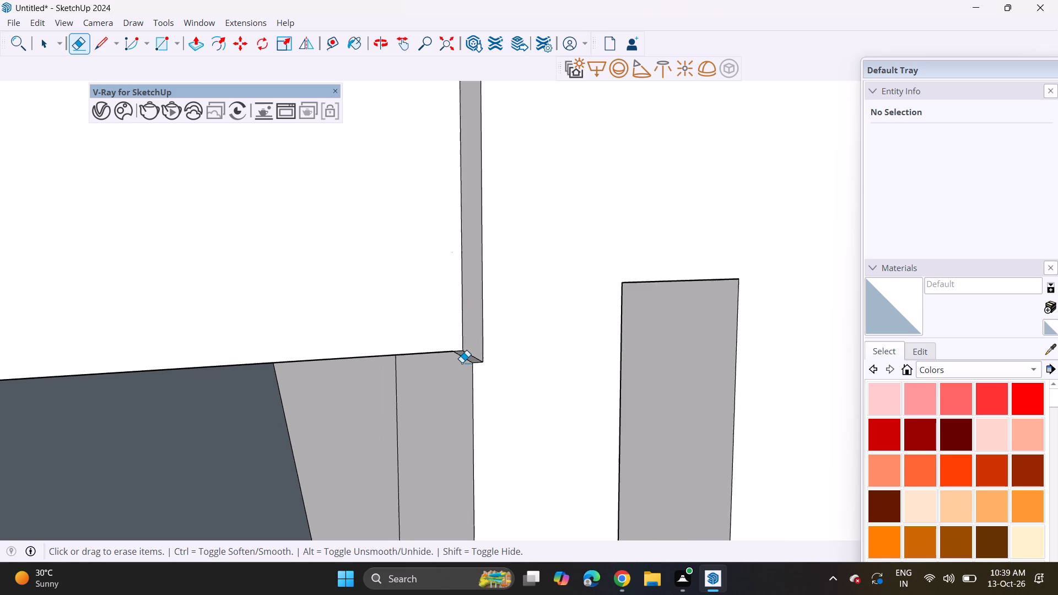
scroll(462, 363, down, 10)
Align the two slots with Push/Pull, extending the lower slot's inner side to the upper slot and the upper slot's outer side to the lower.
middle_drag(557, 404, 428, 385)
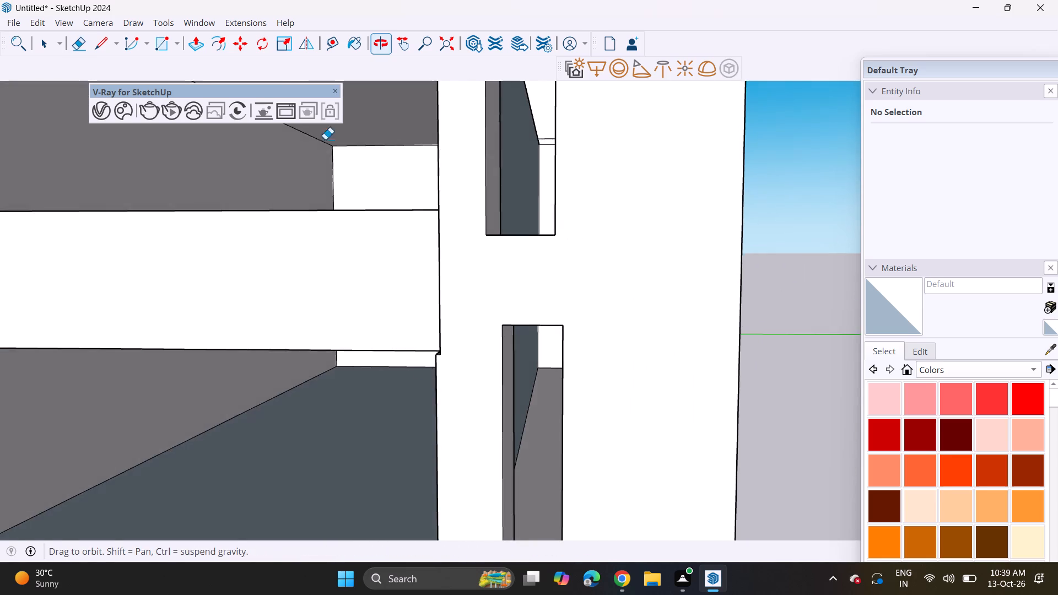
middle_drag(430, 280, 446, 269)
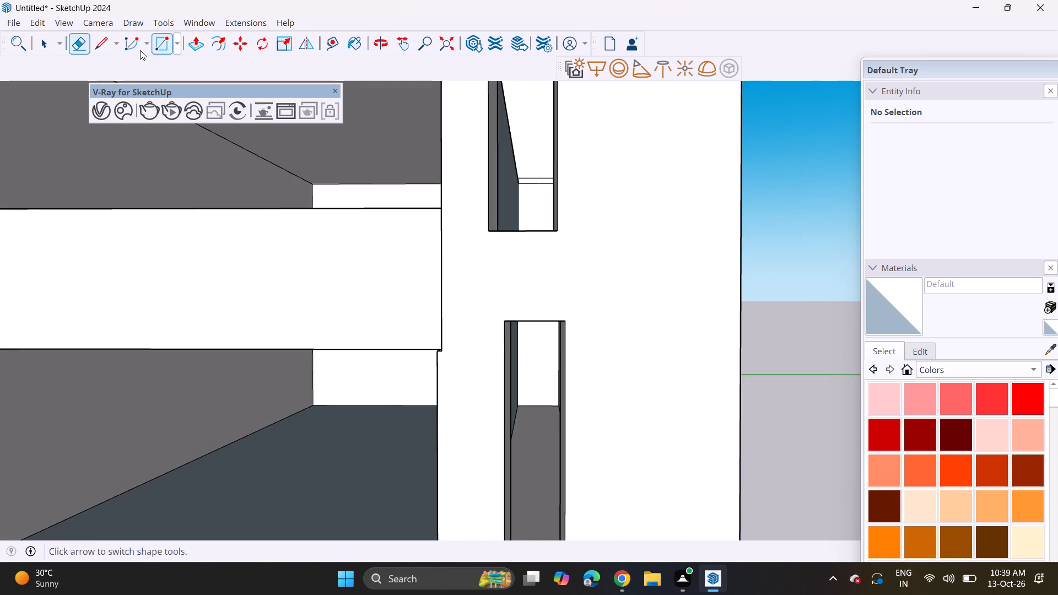
click(199, 44)
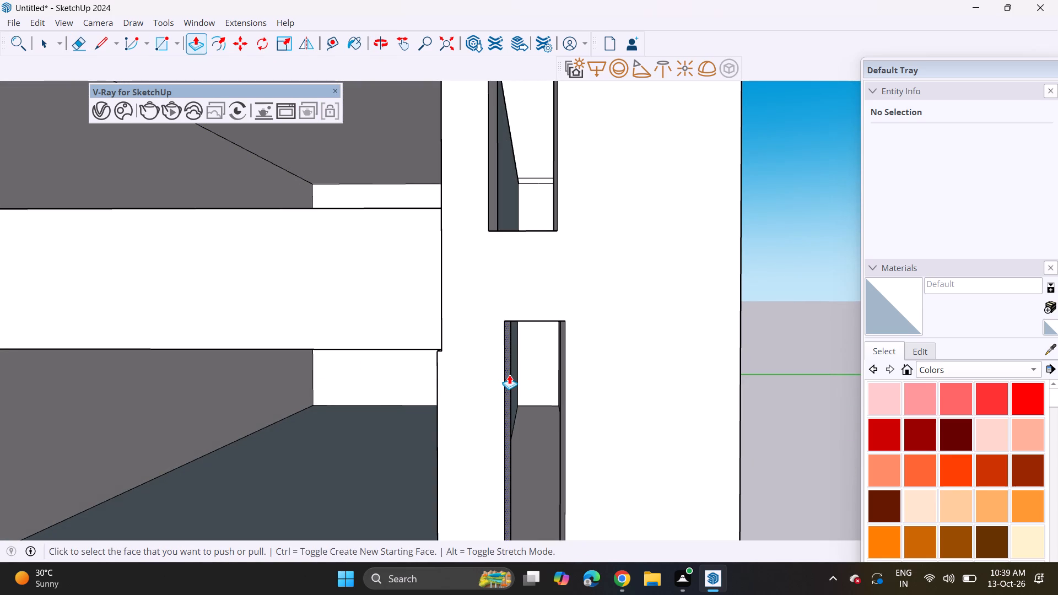
click(507, 383)
click(492, 215)
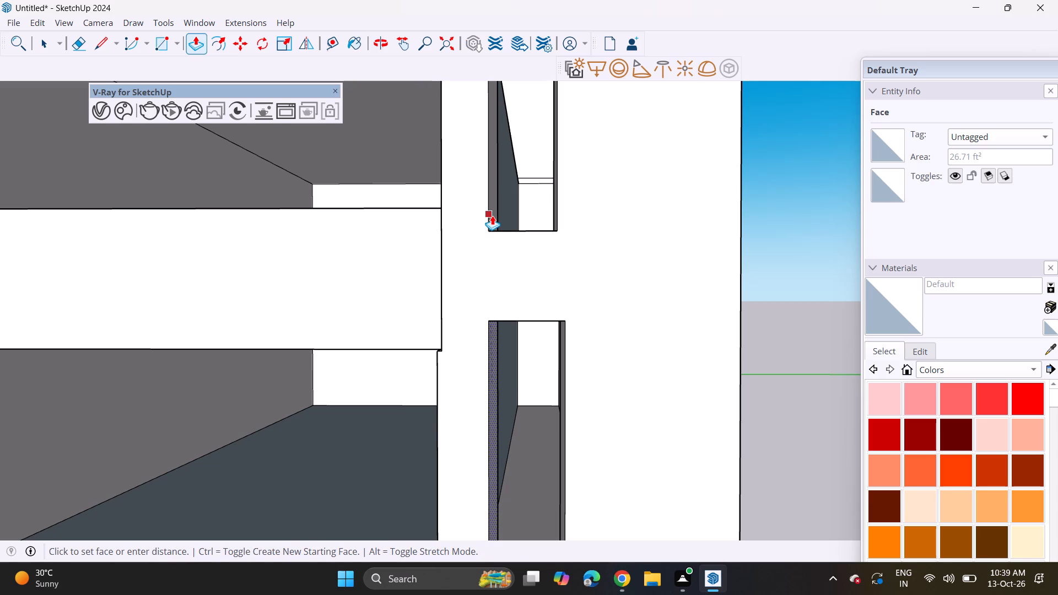
middle_drag(566, 196, 595, 231)
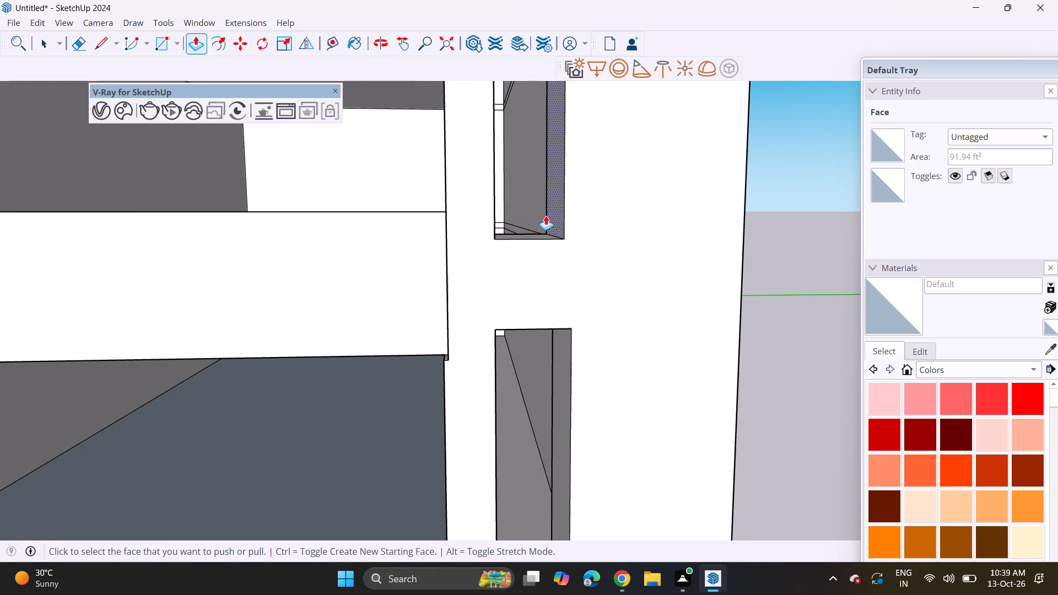
click(550, 212)
click(568, 359)
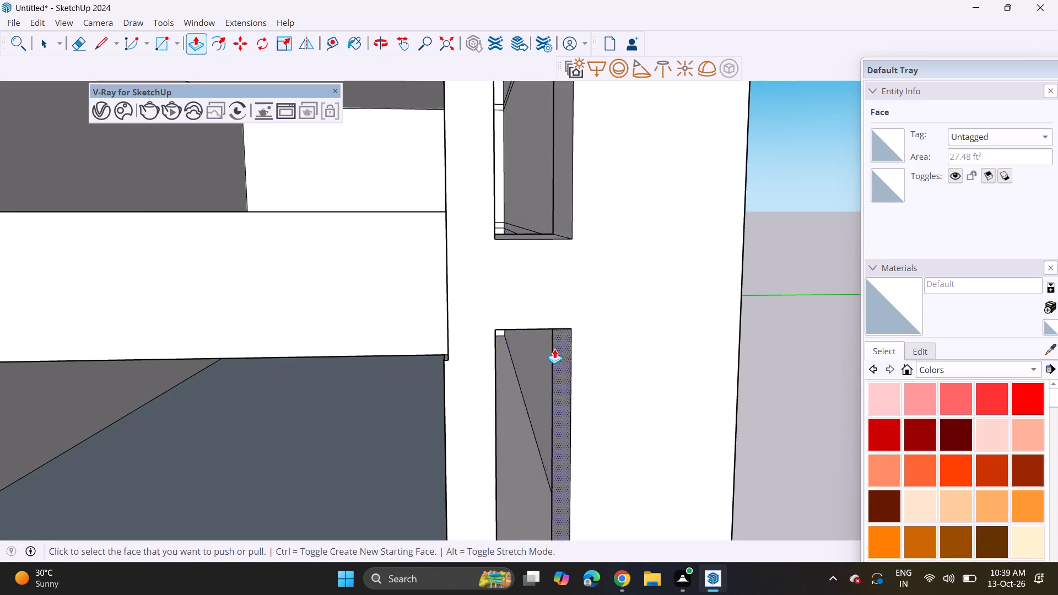
Draw two vertical lines joining the upper slot's bottom corners to the lower slot's top corners.
middle_drag(532, 283, 508, 207)
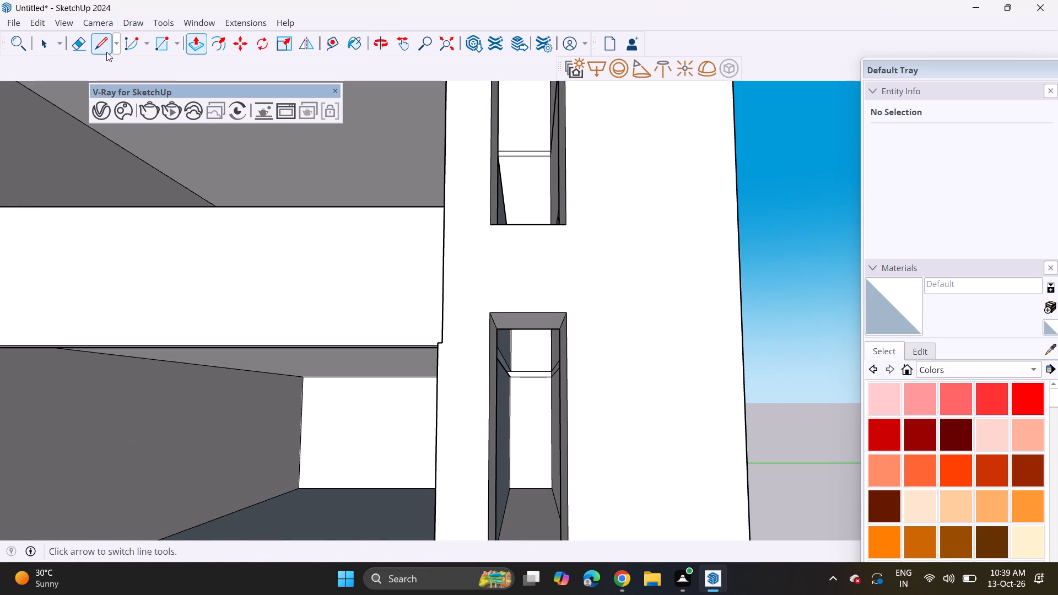
click(106, 52)
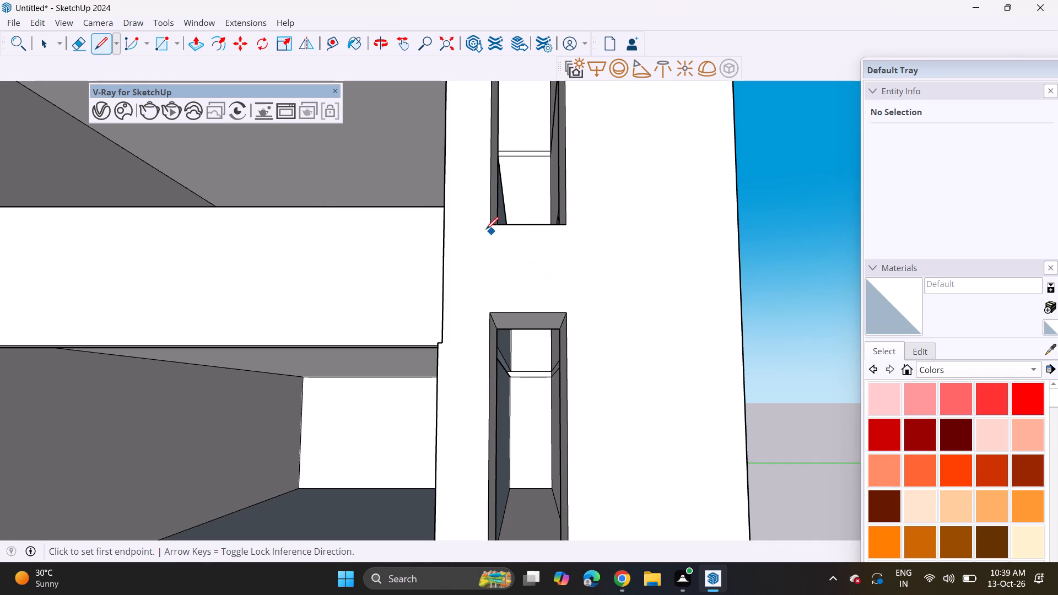
click(488, 226)
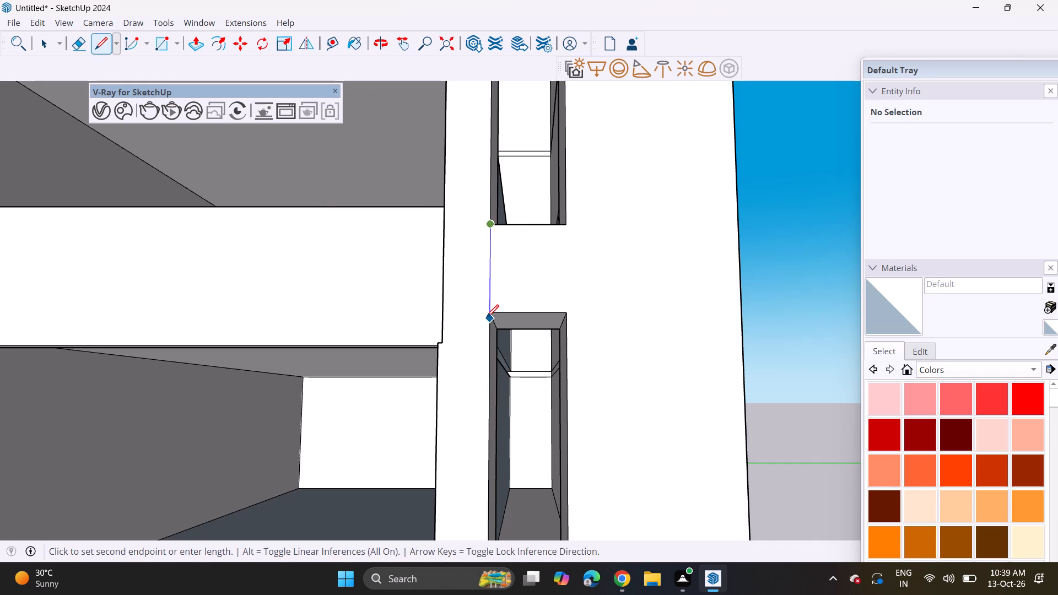
click(487, 316)
click(565, 225)
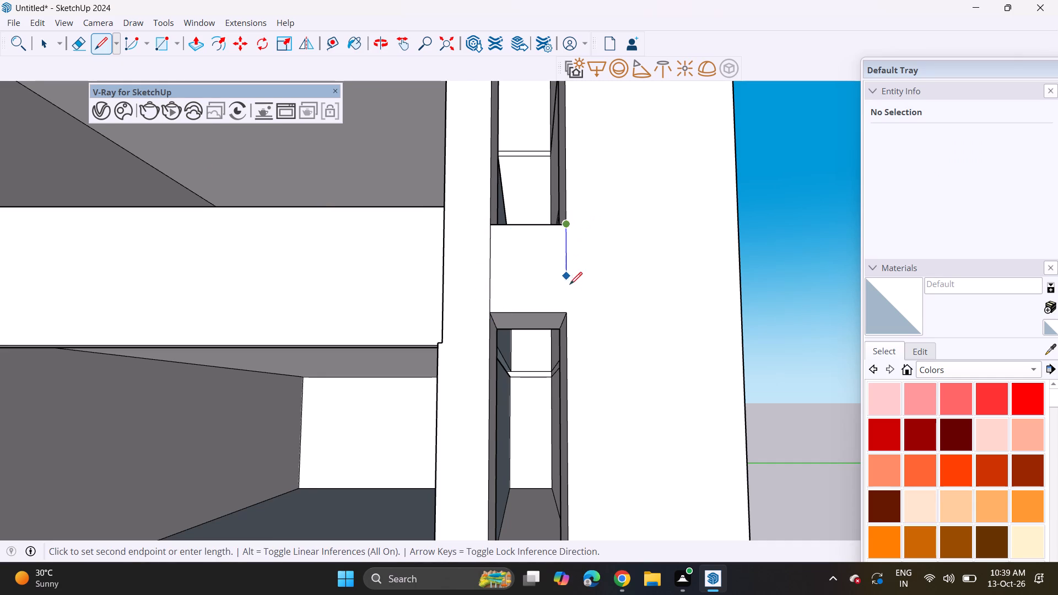
click(569, 315)
Push/Pull the block between the slots down to the slab band's underside and up to the band's top edge.
middle_drag(314, 226, 284, 260)
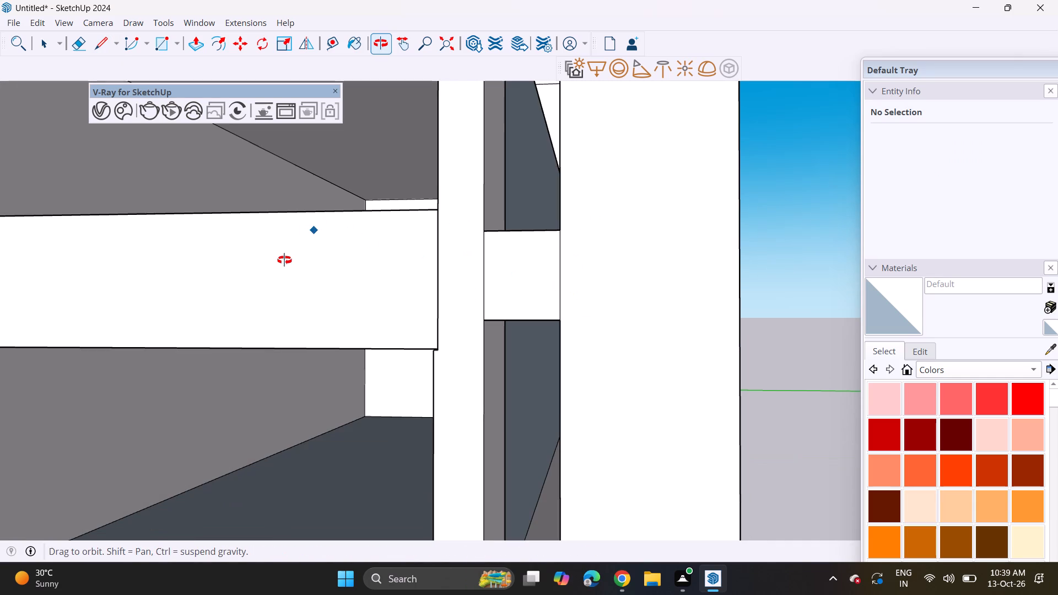
middle_drag(284, 260, 281, 186)
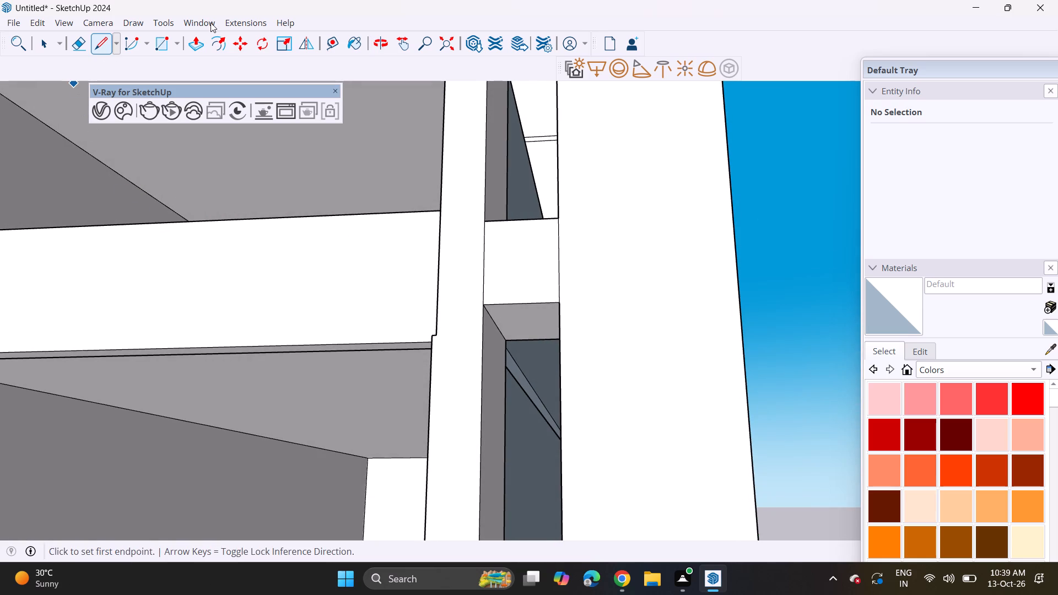
click(186, 39)
click(523, 323)
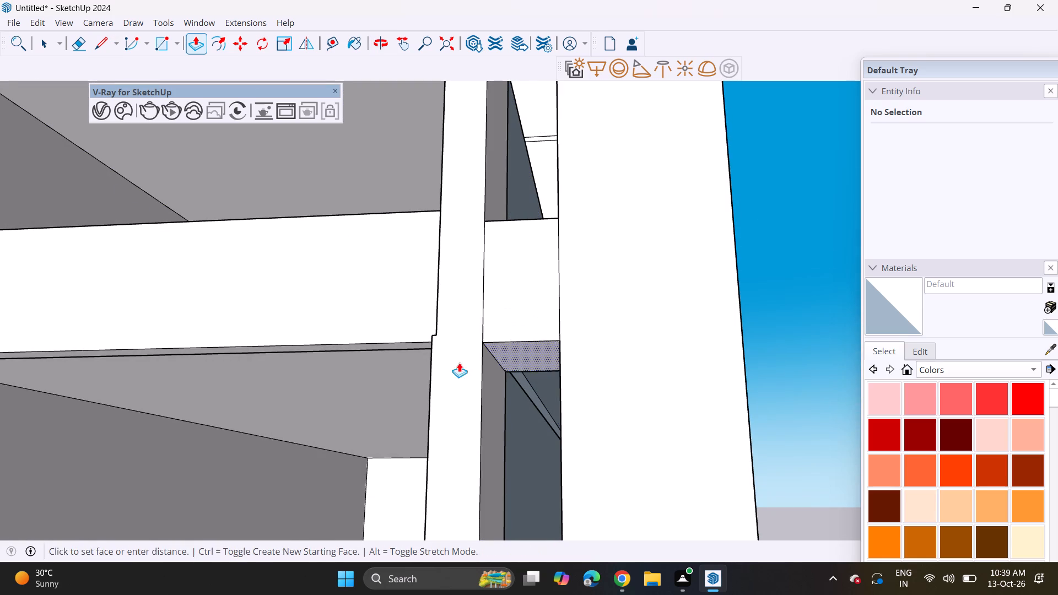
click(377, 350)
middle_drag(487, 264, 508, 475)
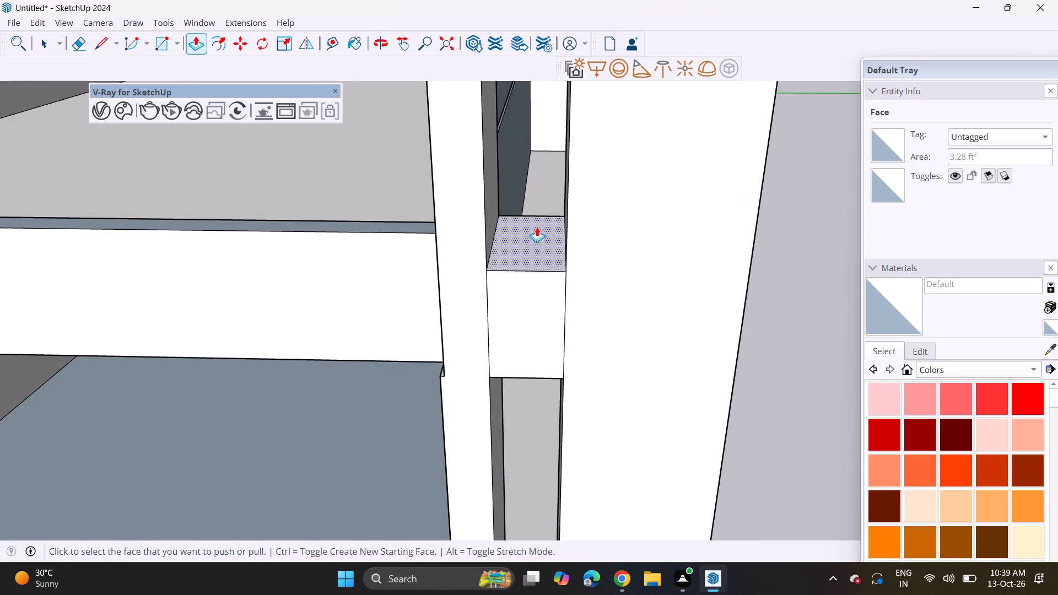
click(528, 244)
click(411, 230)
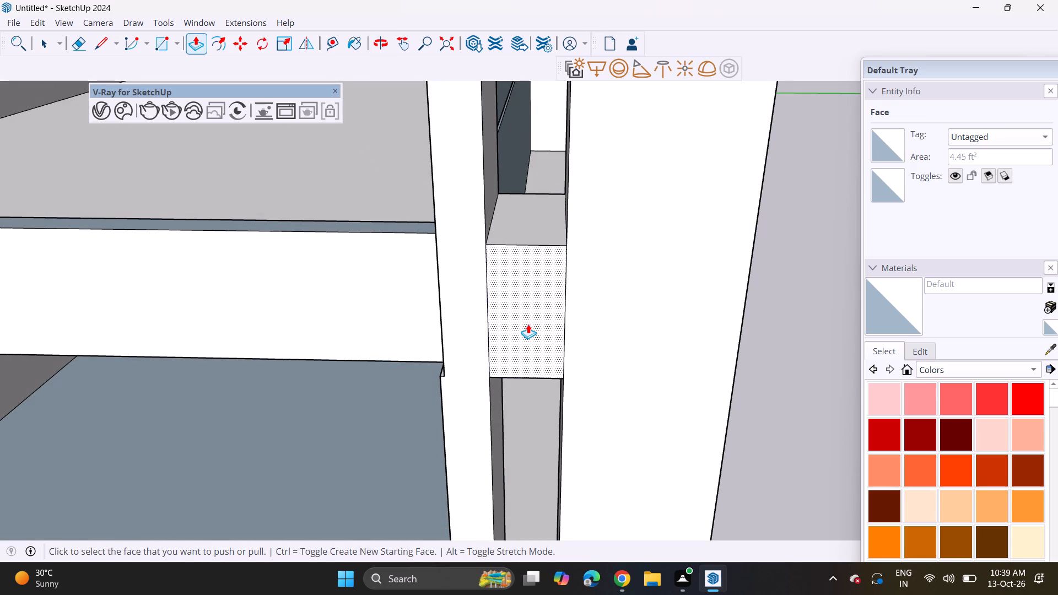
Push the front face of the block between the slots back in line with the slab band's front face.
click(525, 324)
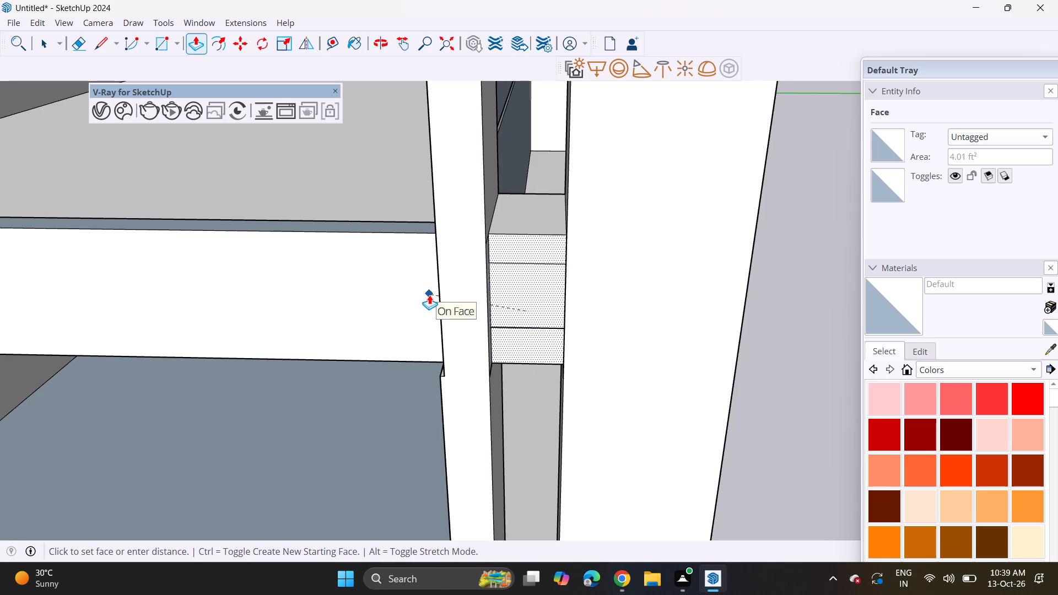
click(429, 295)
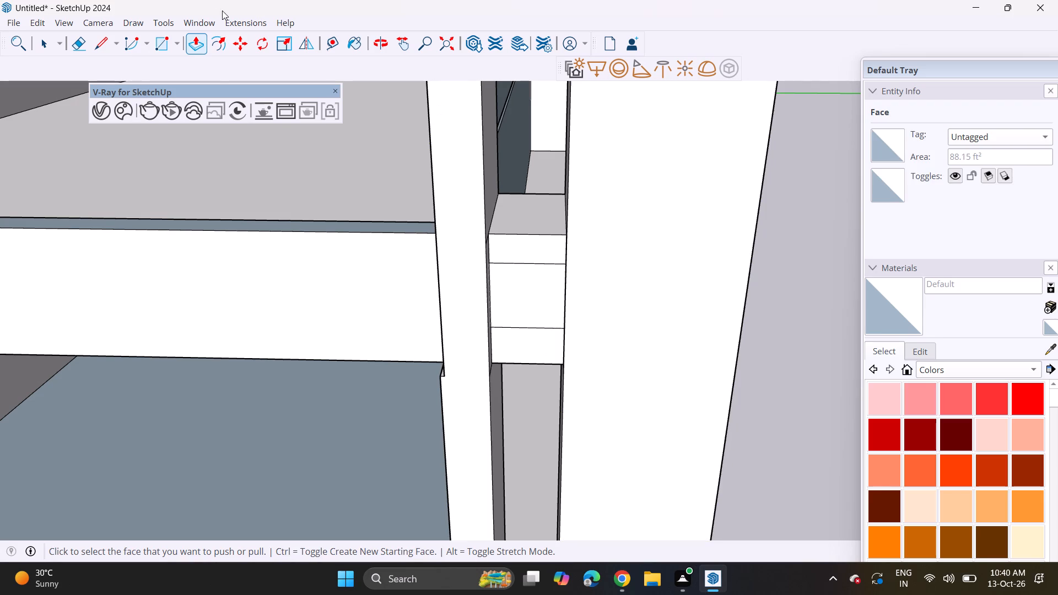
Erase the two leftover horizontal lines on the front of the block between the slots.
click(73, 42)
drag(499, 255, 518, 340)
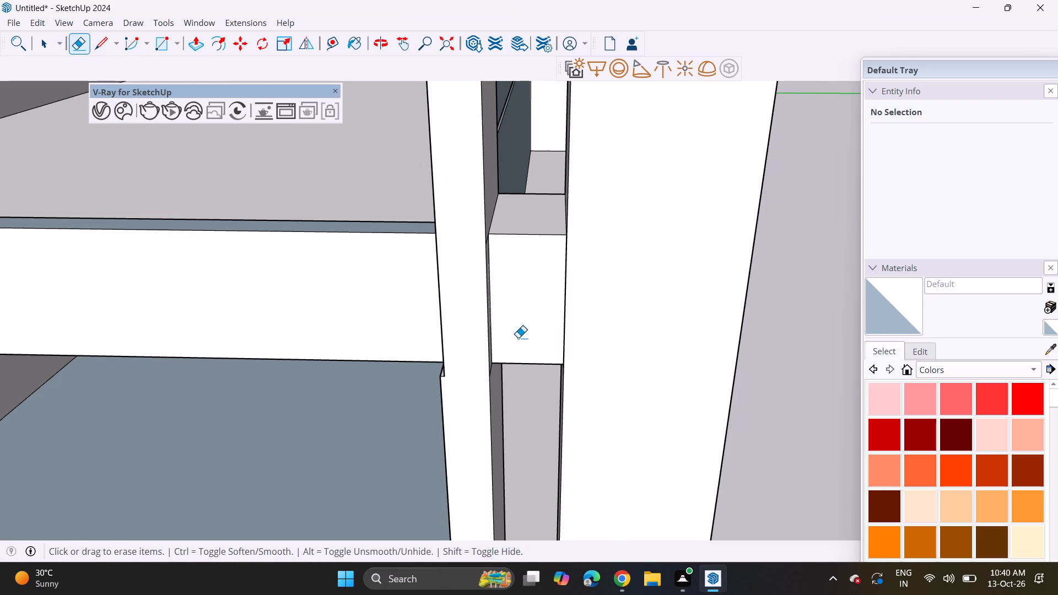
Push/Pull the slotted panel's inner side slightly toward the opening above the slab band, repeating the offset below it and at the band's end.
middle_drag(521, 300, 571, 208)
scroll(508, 233, down, 4)
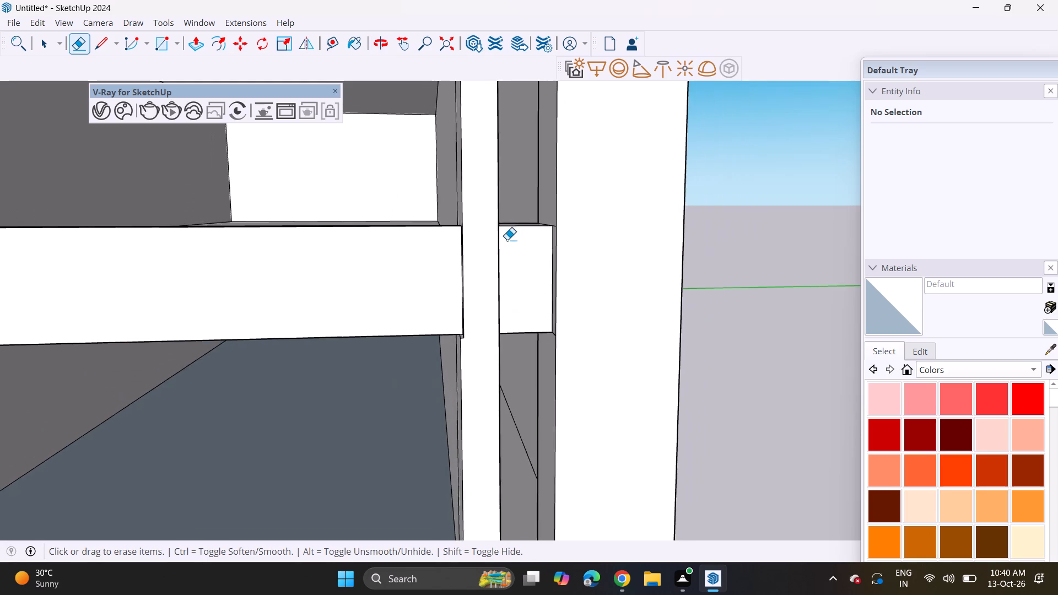
scroll(507, 240, down, 9)
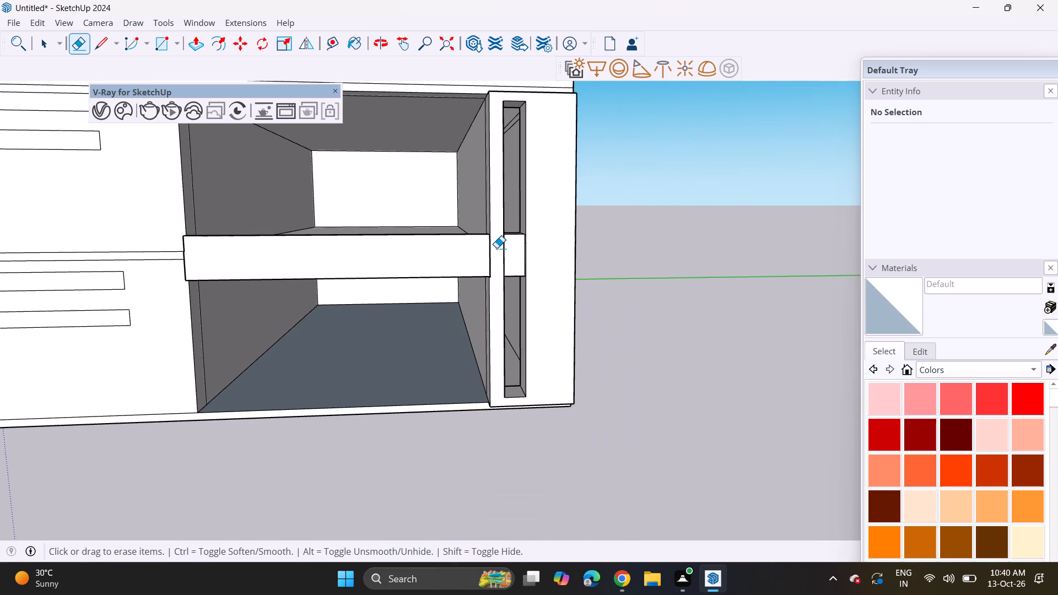
scroll(469, 217, up, 2)
middle_drag(391, 145, 484, 202)
click(197, 51)
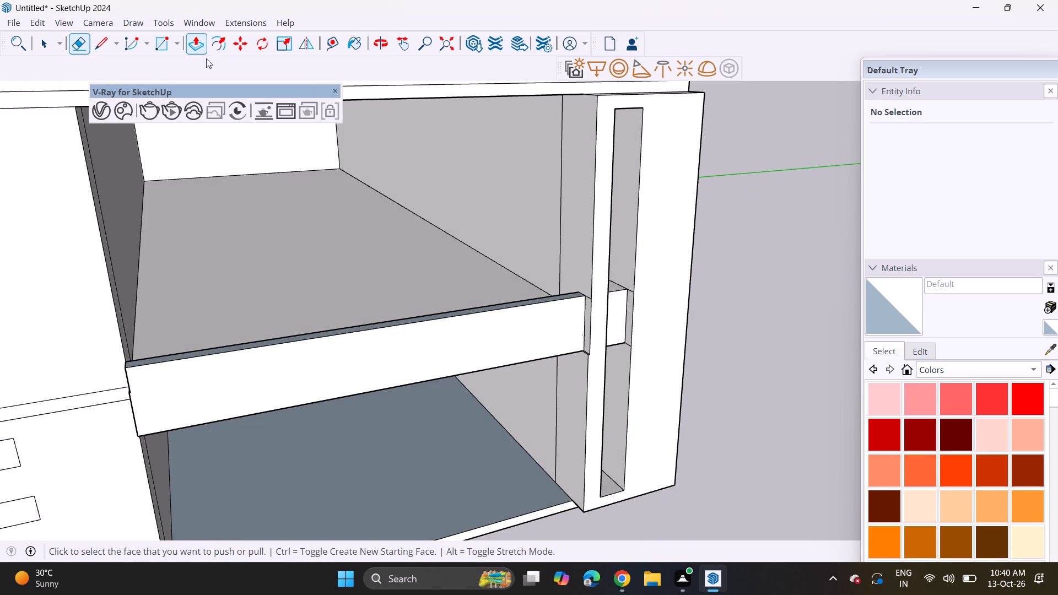
click(575, 248)
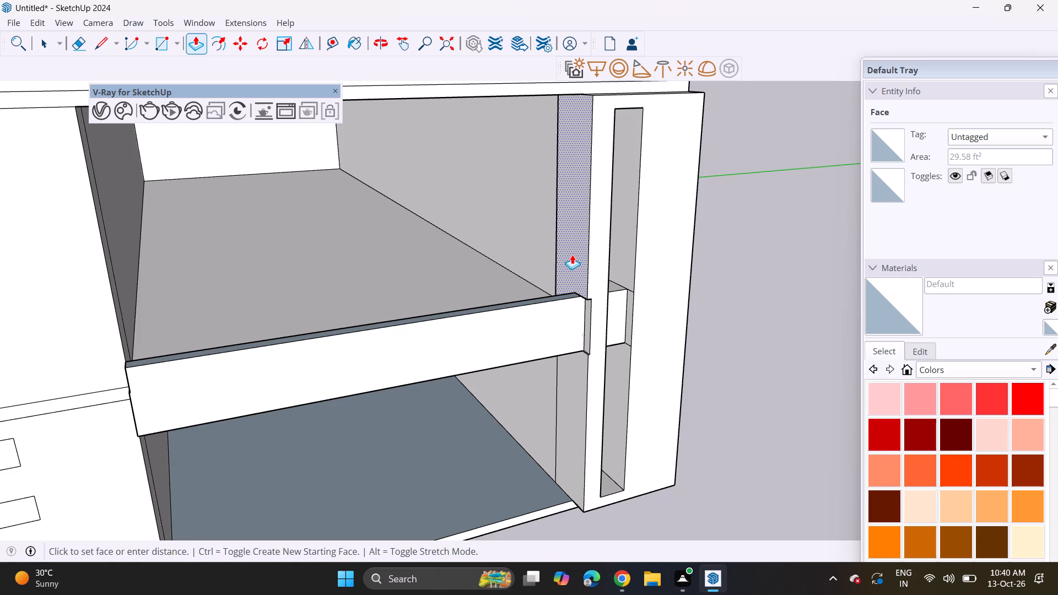
click(572, 255)
double_click(581, 374)
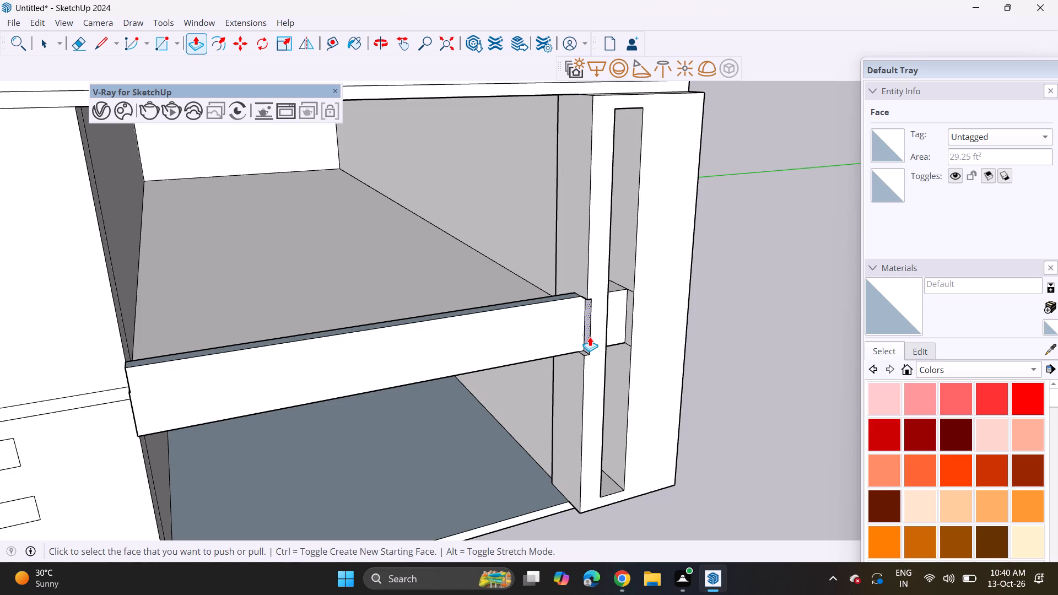
double_click(590, 337)
middle_drag(581, 363, 539, 279)
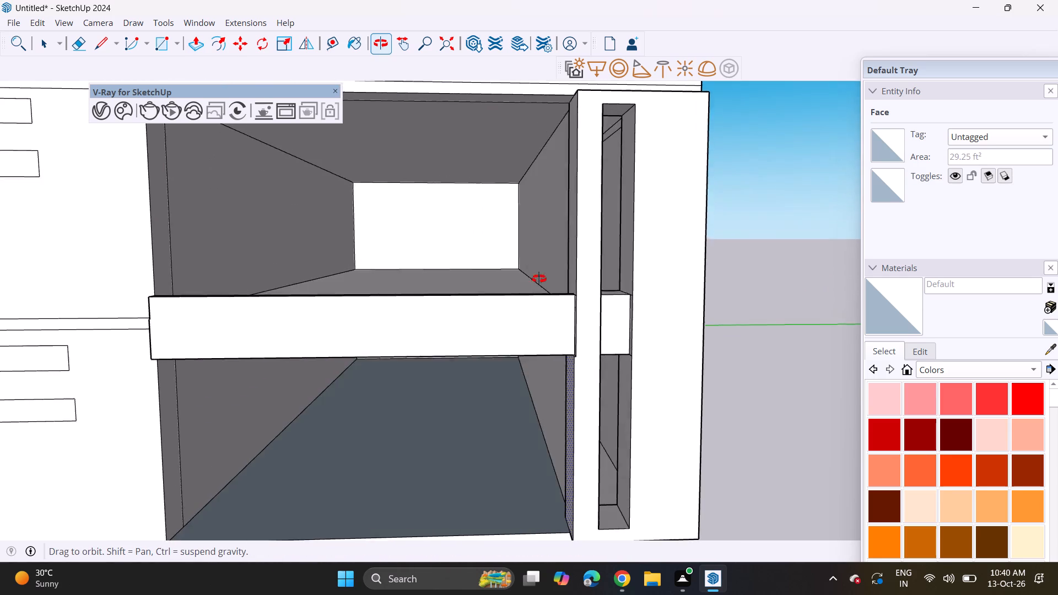
Push/Pull the small ledge at the slab band's slotted-panel end up to the band's top, and align the panel side above it flush.
middle_drag(539, 279, 649, 297)
scroll(579, 353, up, 11)
middle_drag(582, 350, 566, 404)
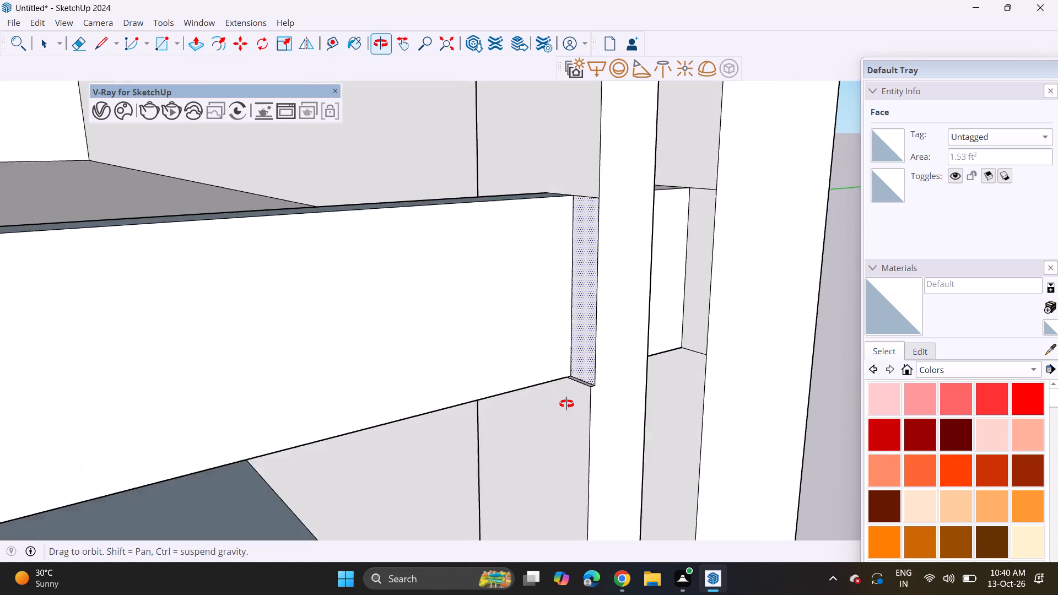
middle_drag(566, 404, 556, 428)
scroll(587, 404, up, 4)
click(570, 385)
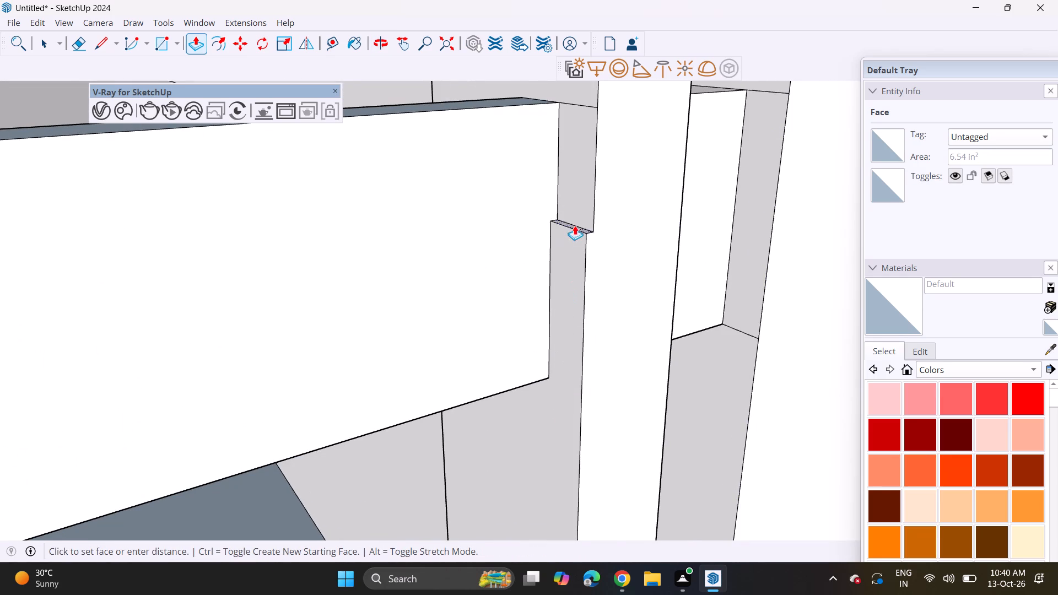
scroll(575, 225, down, 5)
click(588, 134)
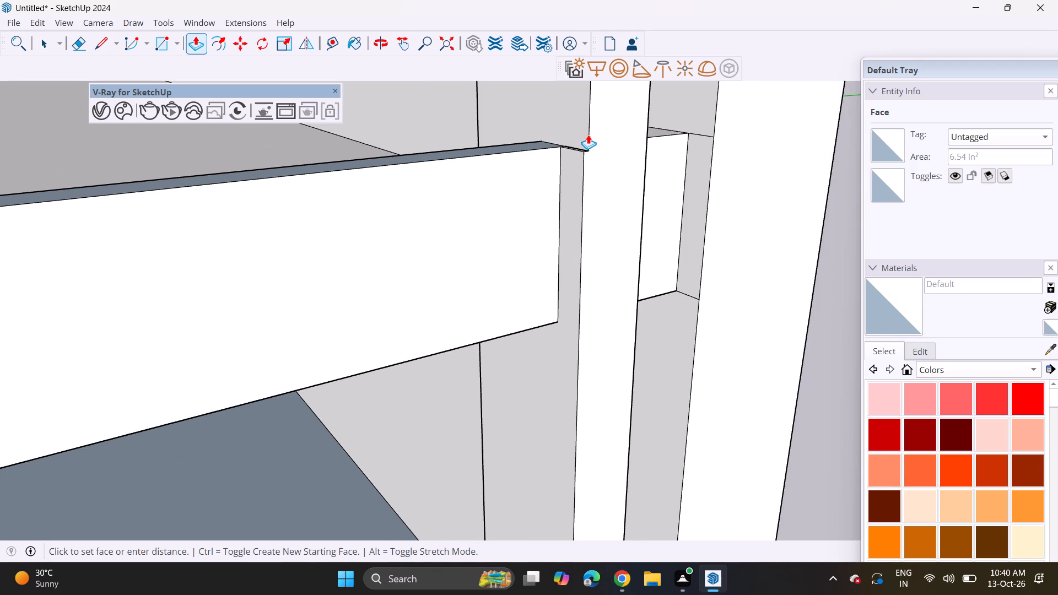
click(574, 118)
click(578, 163)
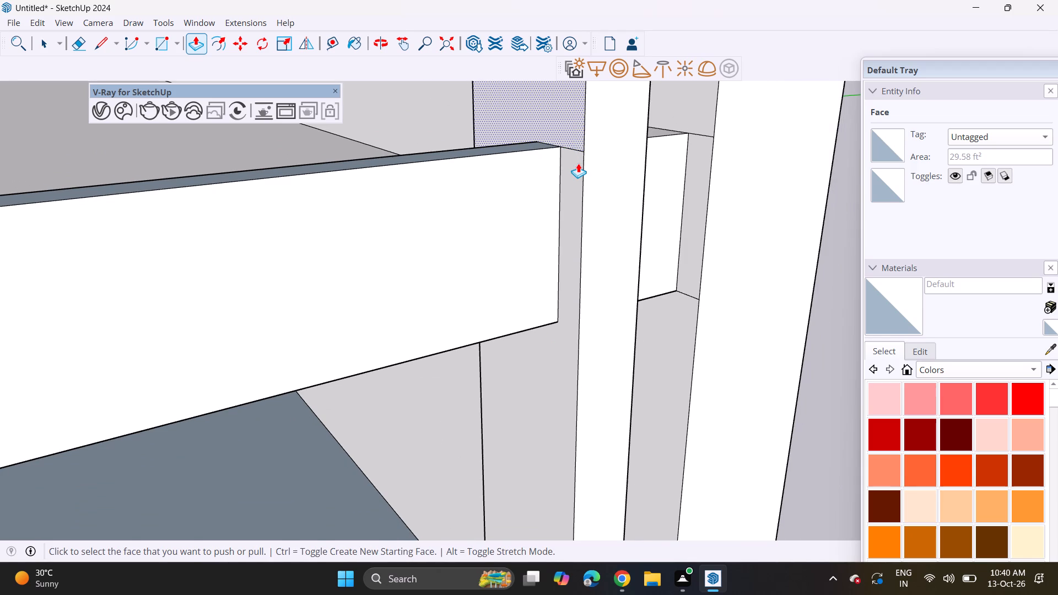
Erase the leftover line at the slab band's top end and the two short lines on the slot's inner side.
drag(74, 38, 82, 42)
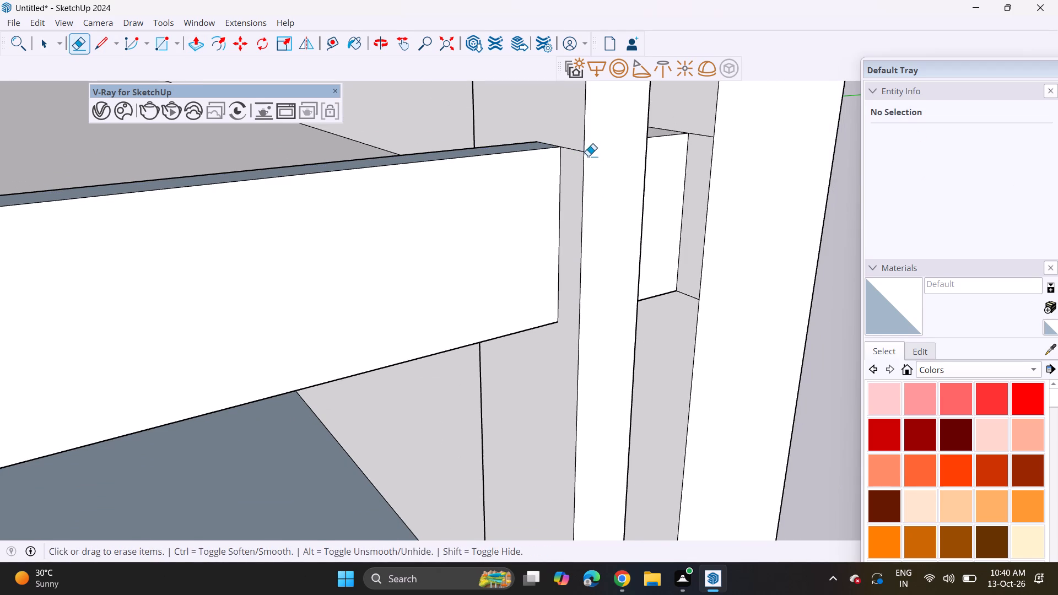
drag(573, 151, 565, 167)
middle_drag(614, 214, 526, 165)
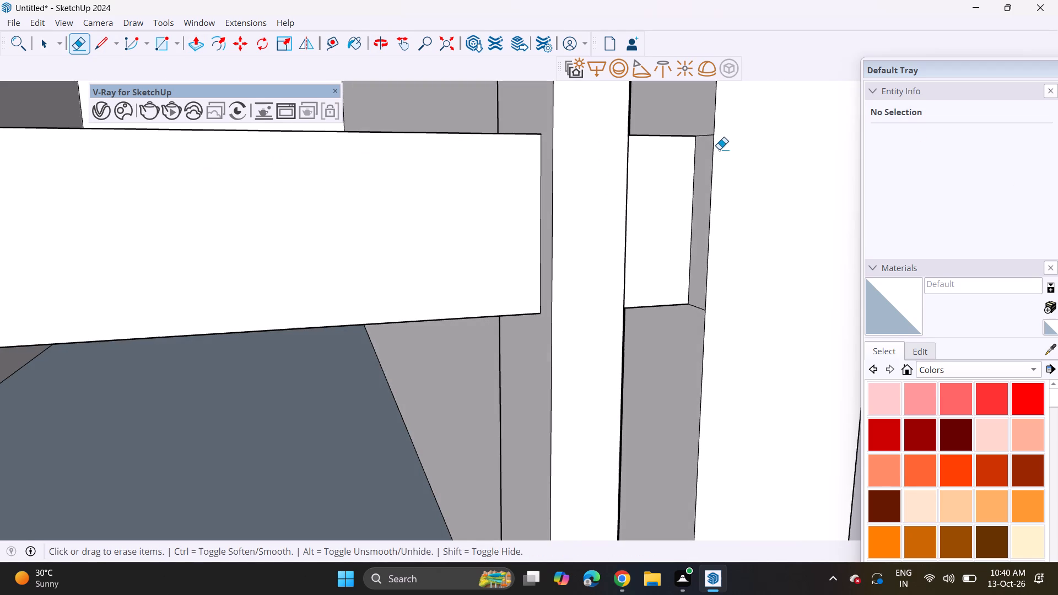
click(706, 138)
click(694, 306)
Push/Pull the thin ledge at the slab band's opposite end, beside the main wall, up to the band's top edge.
scroll(687, 310, down, 17)
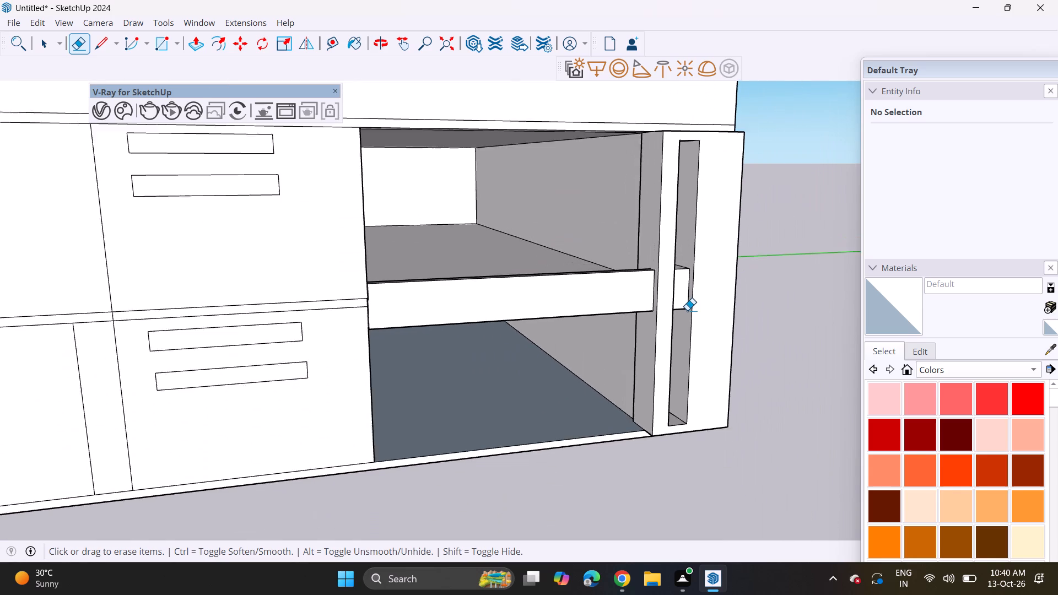
scroll(687, 310, down, 2)
shift+middle_drag(600, 330, 748, 324)
shift+middle_drag(728, 324, 620, 331)
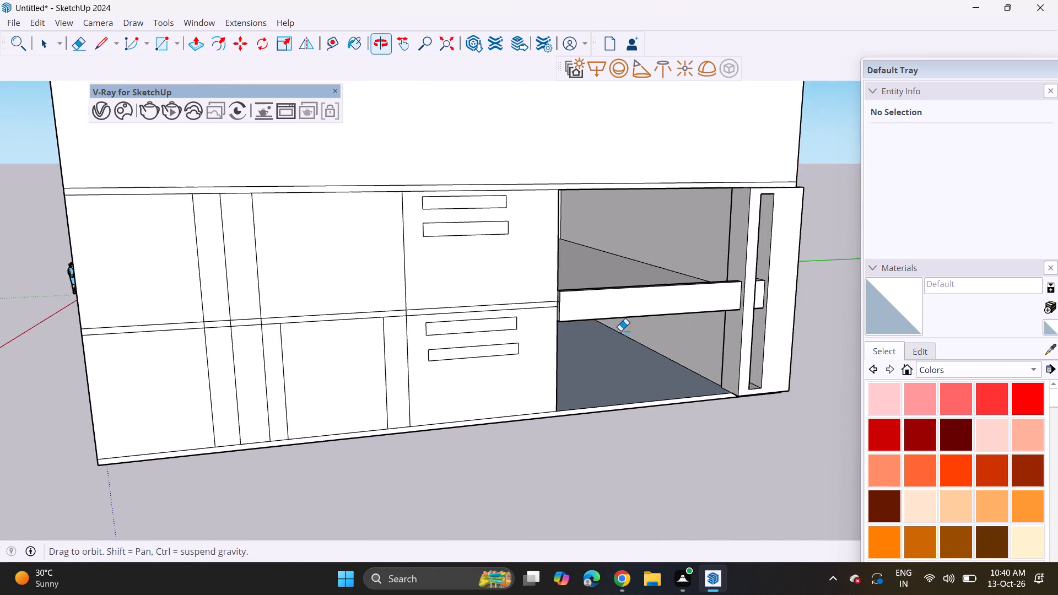
shift+middle_drag(620, 331, 643, 329)
scroll(613, 331, up, 3)
scroll(521, 288, up, 2)
middle_drag(515, 284, 586, 336)
scroll(553, 287, up, 3)
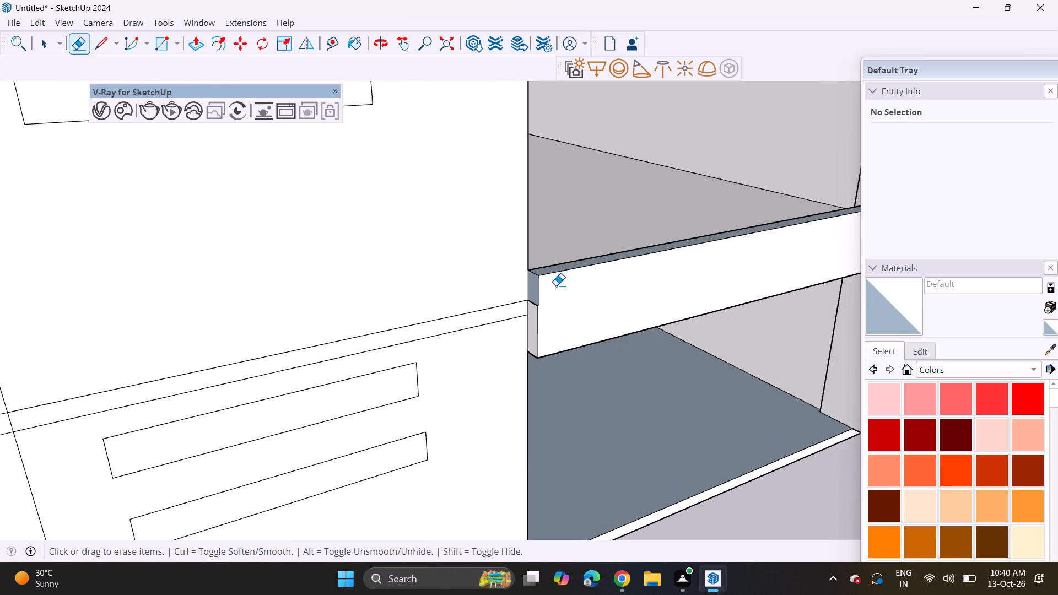
scroll(527, 301, up, 11)
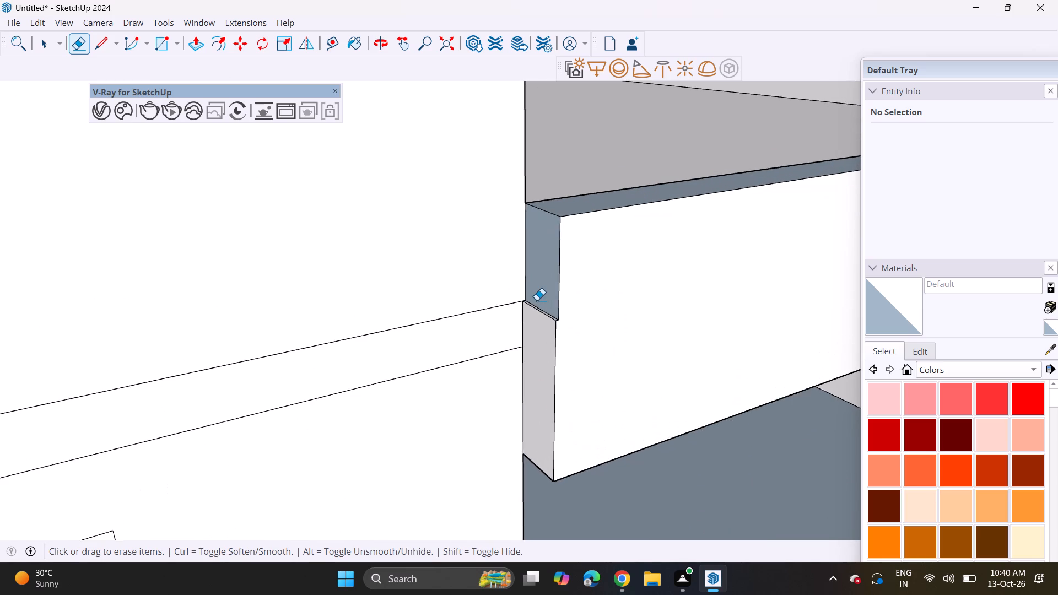
middle_drag(537, 300, 500, 360)
scroll(555, 324, up, 4)
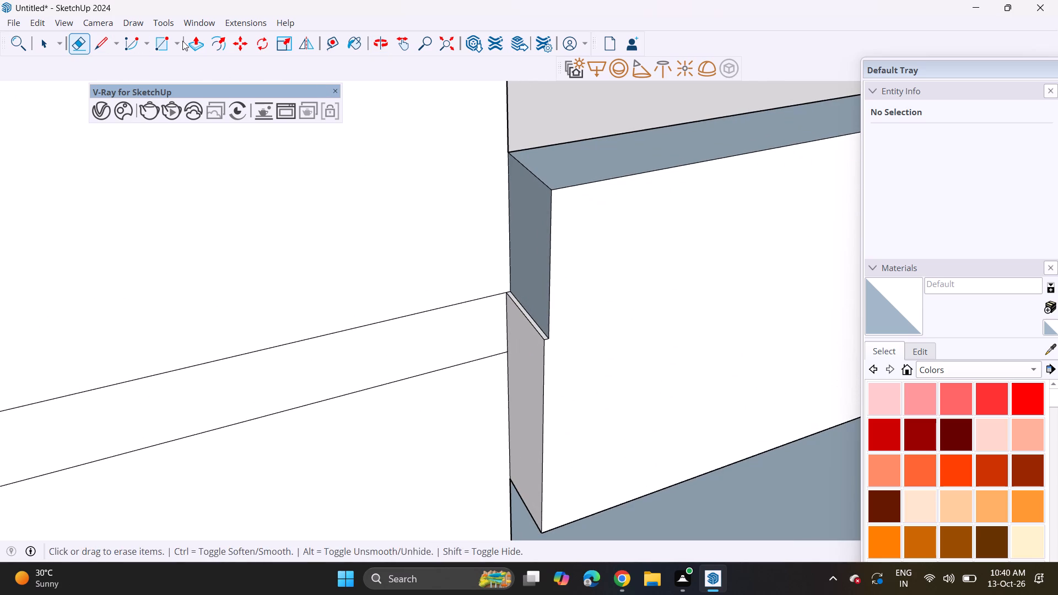
click(197, 50)
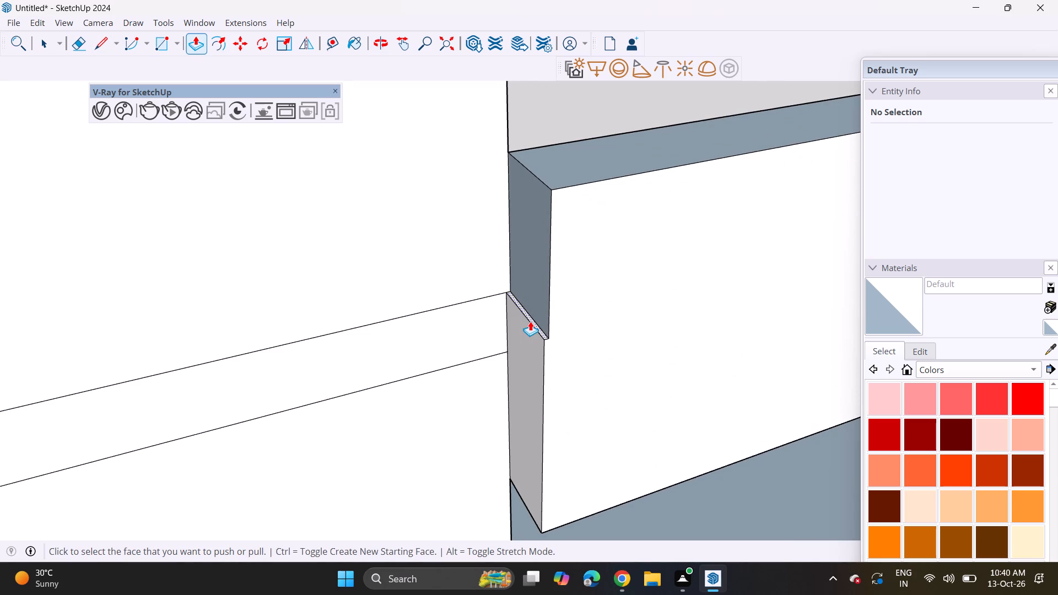
click(530, 321)
click(560, 186)
Push/Pull the slab band's top face up slightly and adjust the thin strip at its wall-side end to match.
click(596, 159)
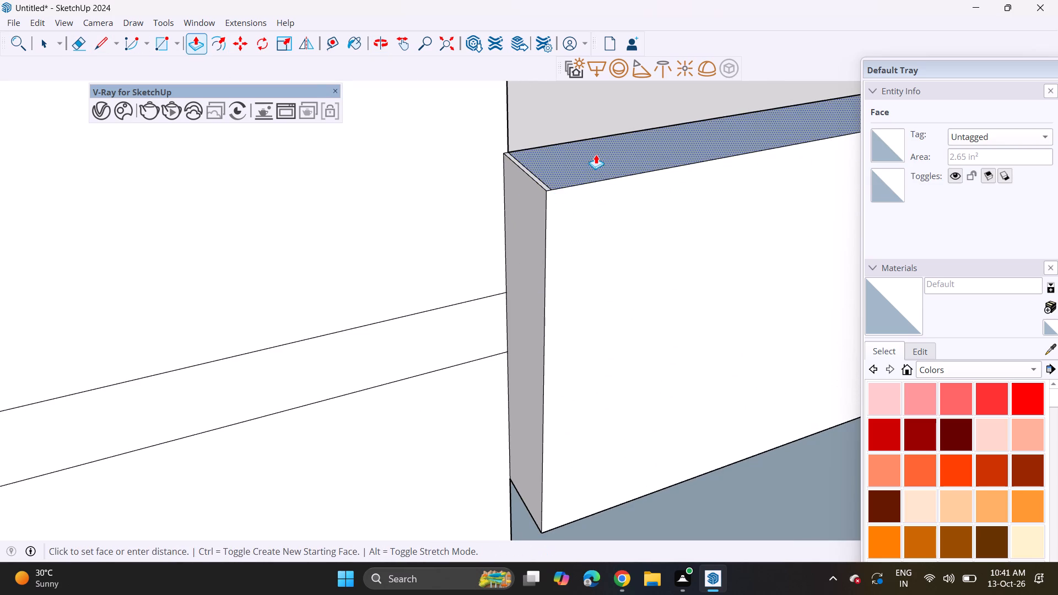
click(552, 187)
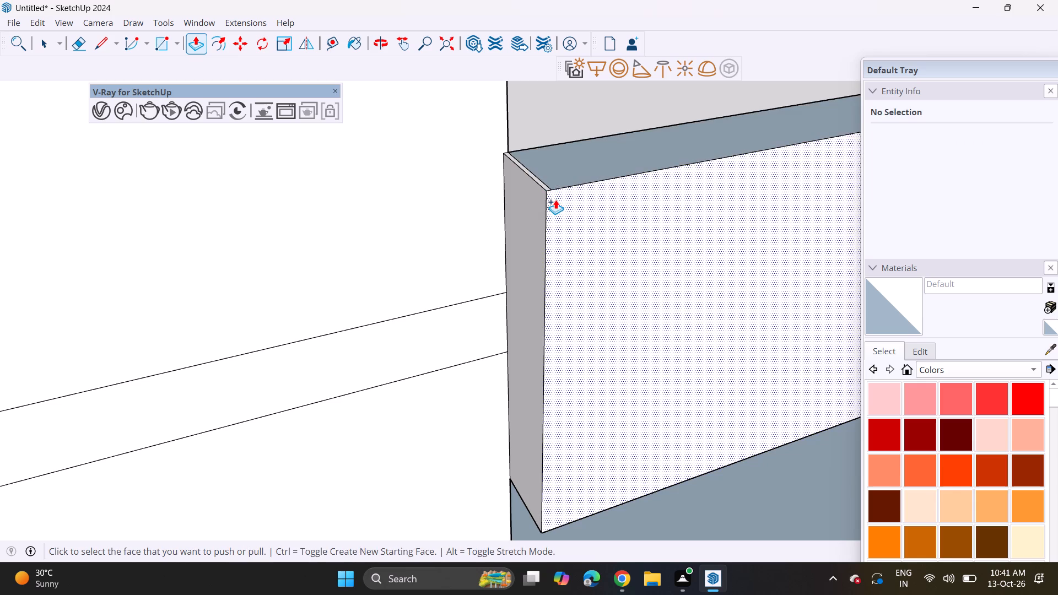
click(560, 173)
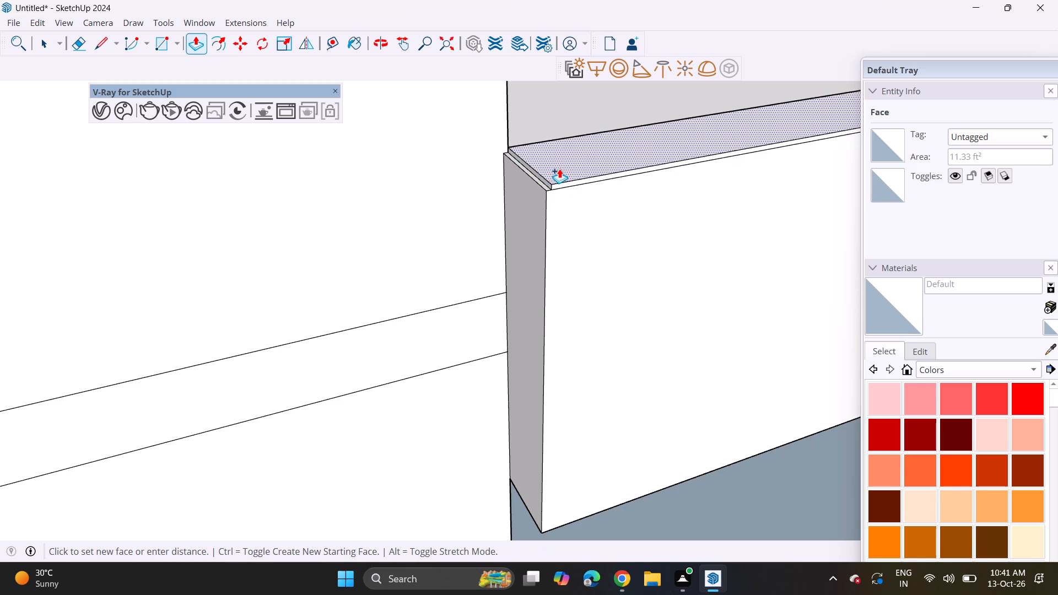
click(559, 169)
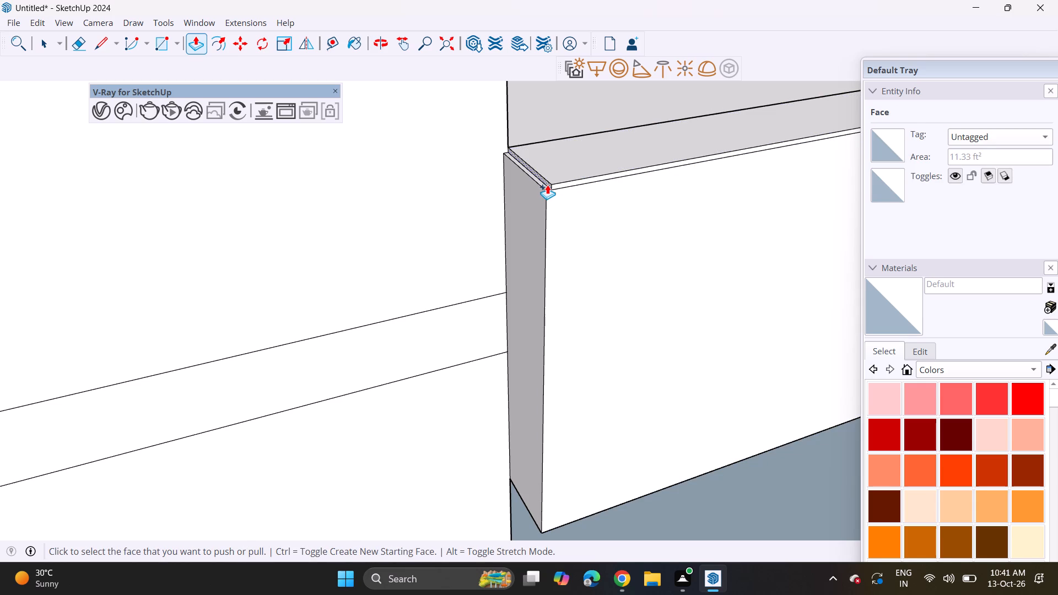
click(547, 185)
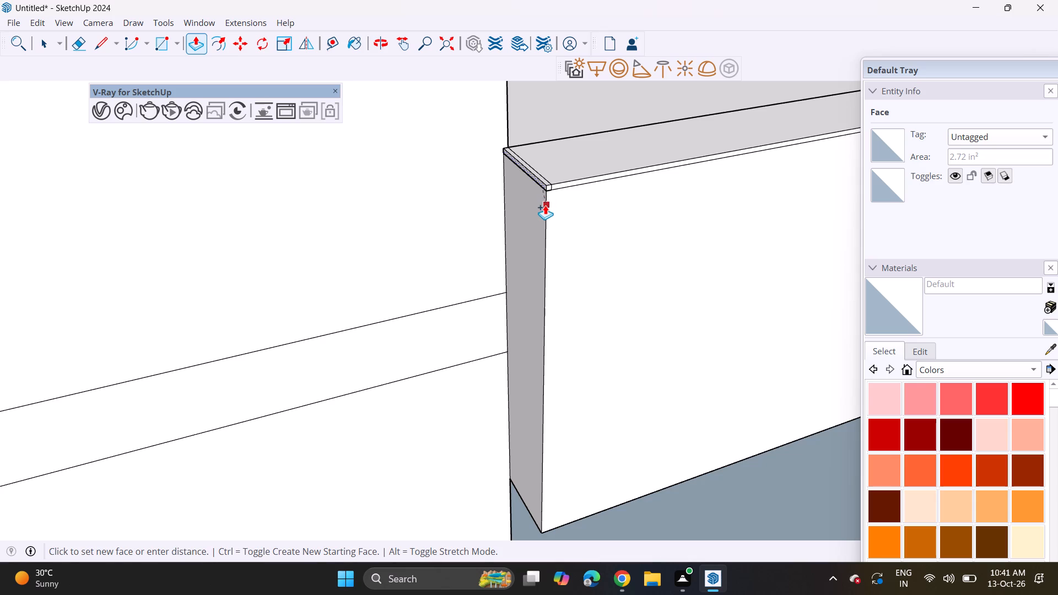
click(545, 205)
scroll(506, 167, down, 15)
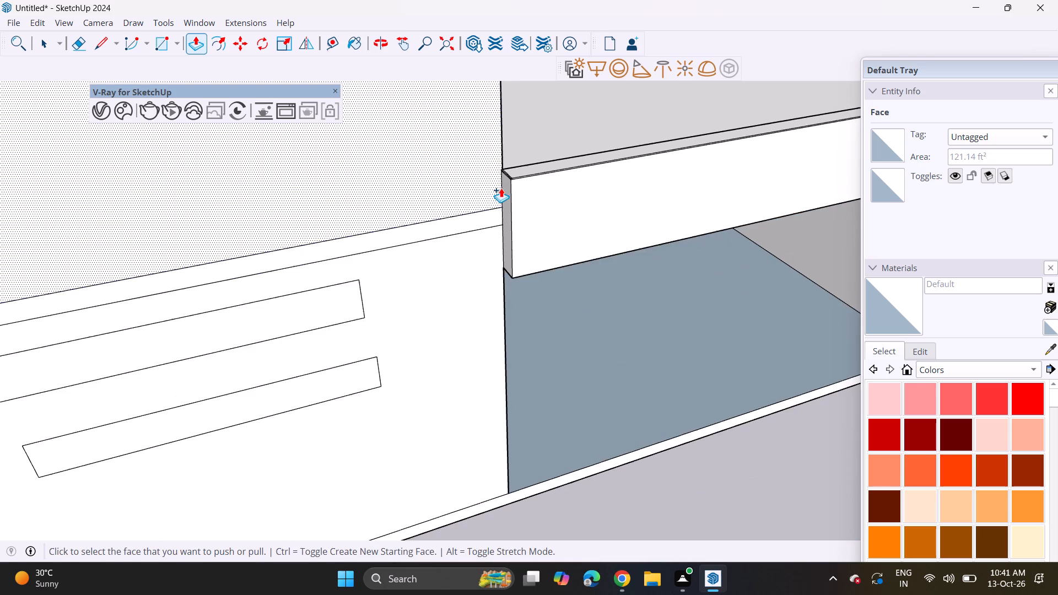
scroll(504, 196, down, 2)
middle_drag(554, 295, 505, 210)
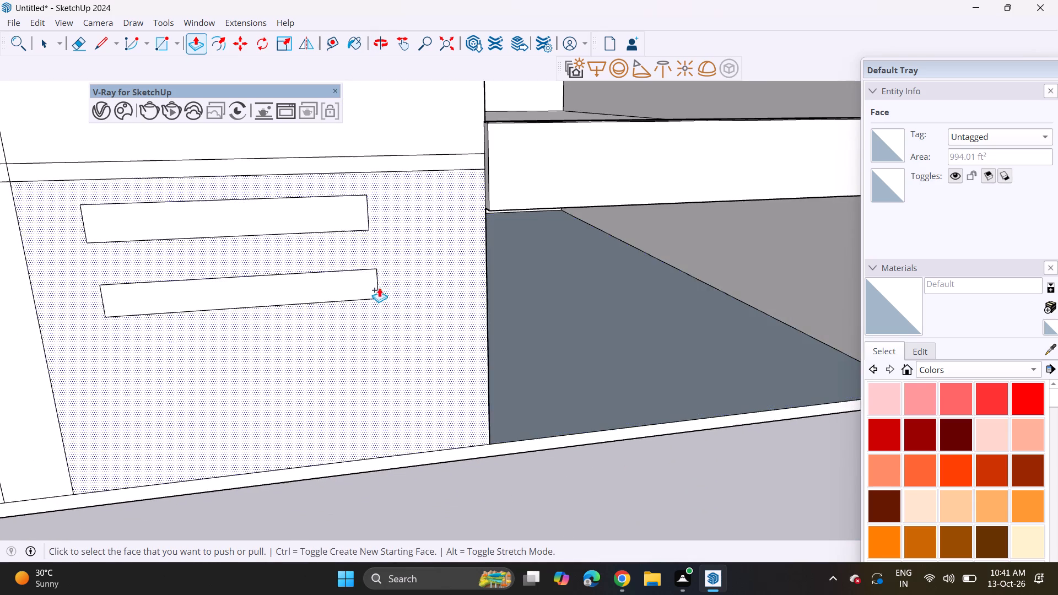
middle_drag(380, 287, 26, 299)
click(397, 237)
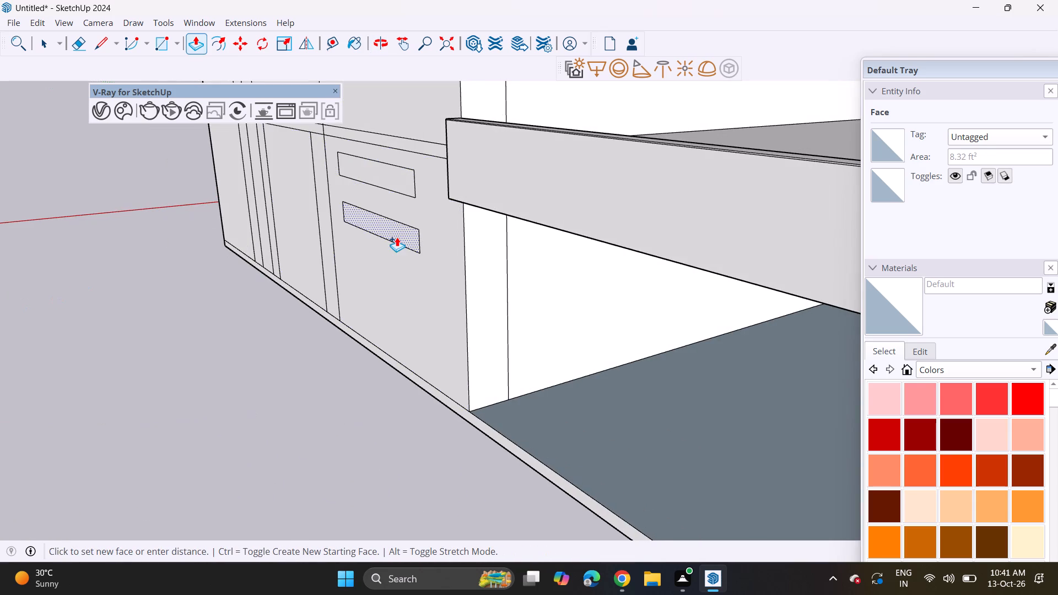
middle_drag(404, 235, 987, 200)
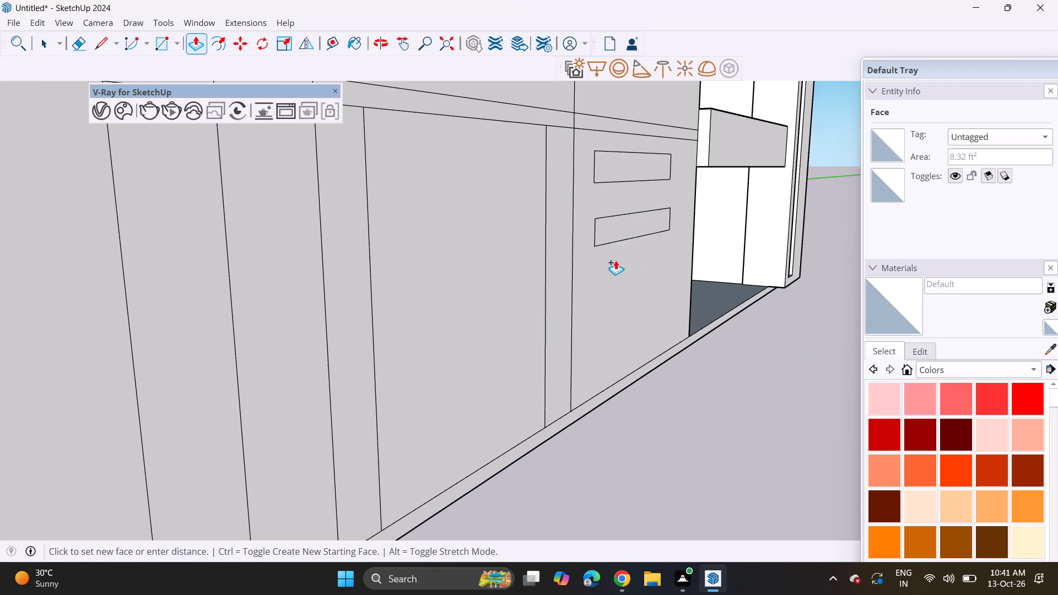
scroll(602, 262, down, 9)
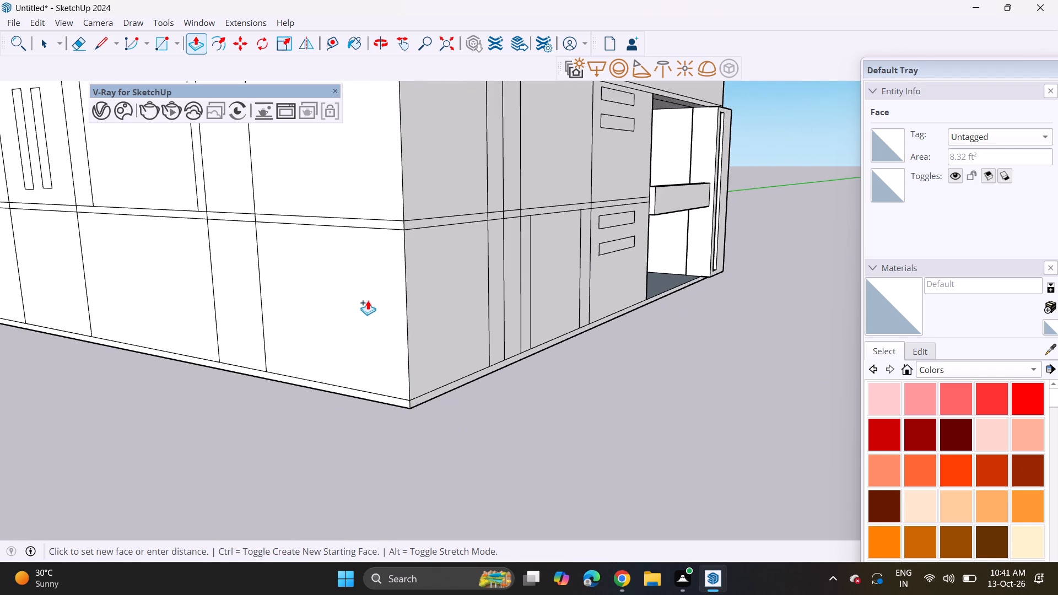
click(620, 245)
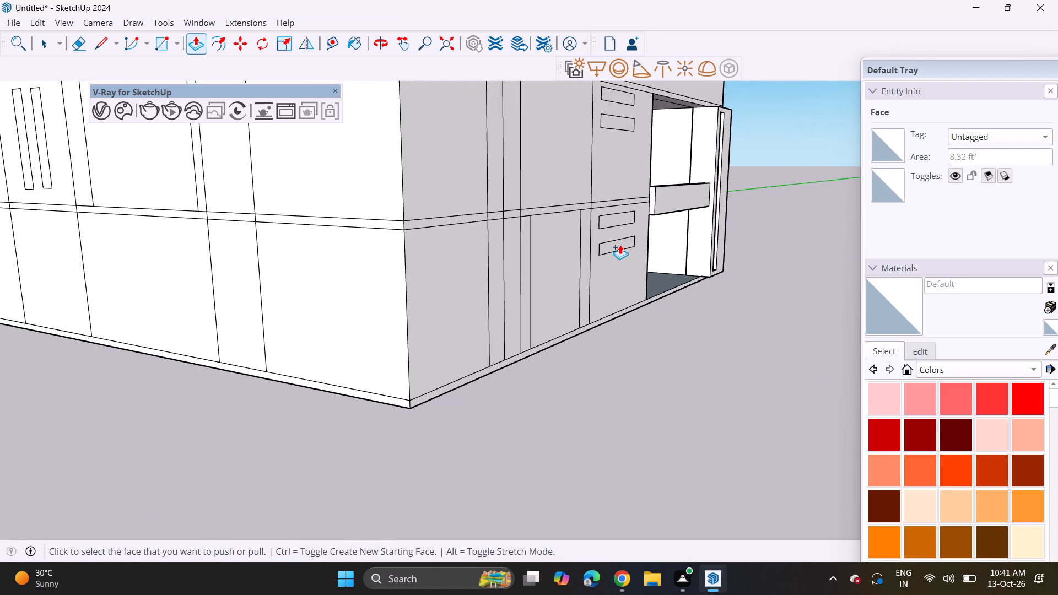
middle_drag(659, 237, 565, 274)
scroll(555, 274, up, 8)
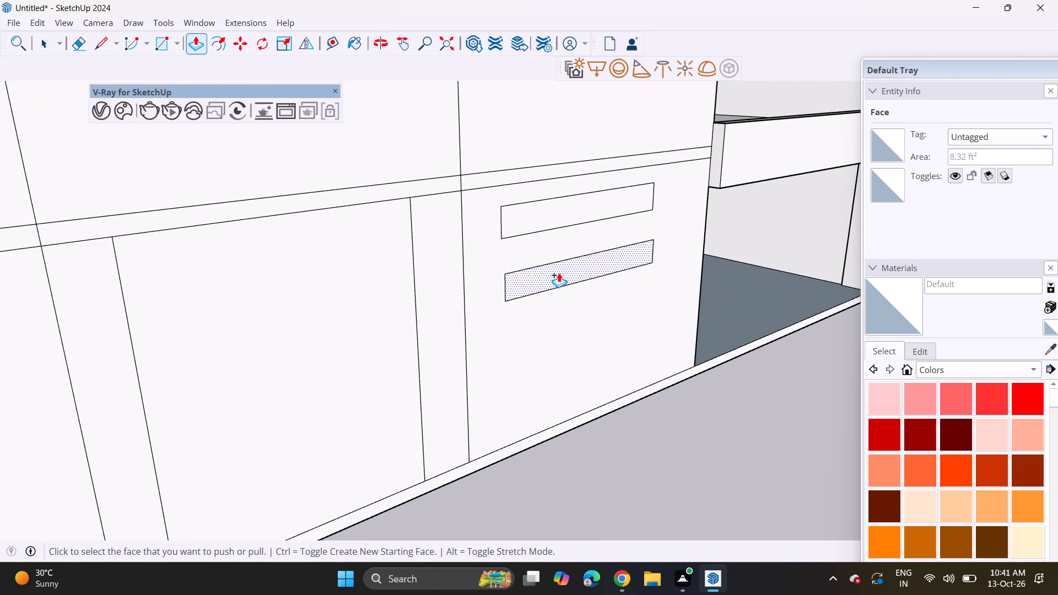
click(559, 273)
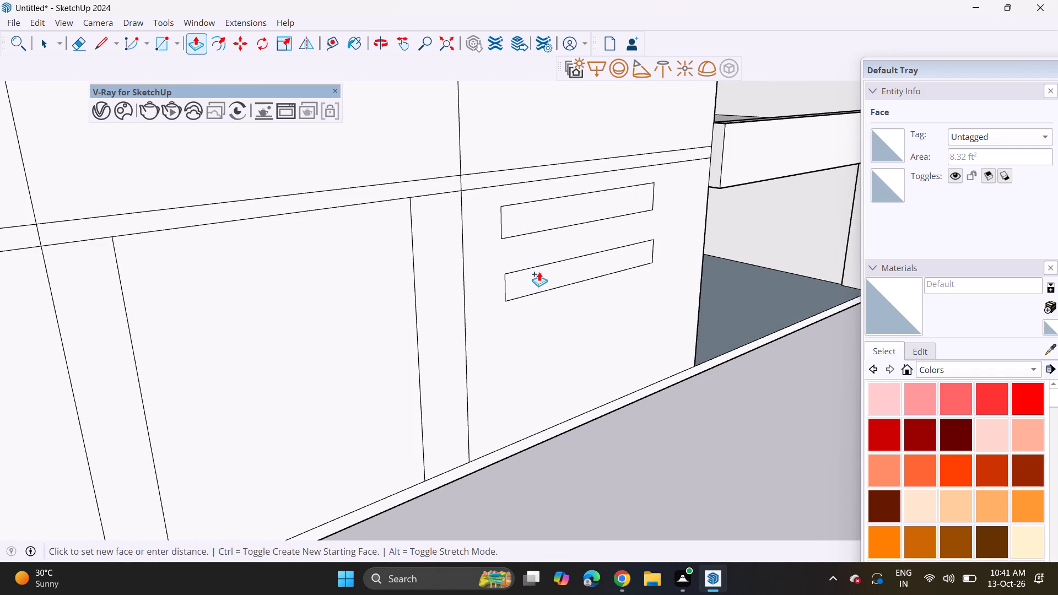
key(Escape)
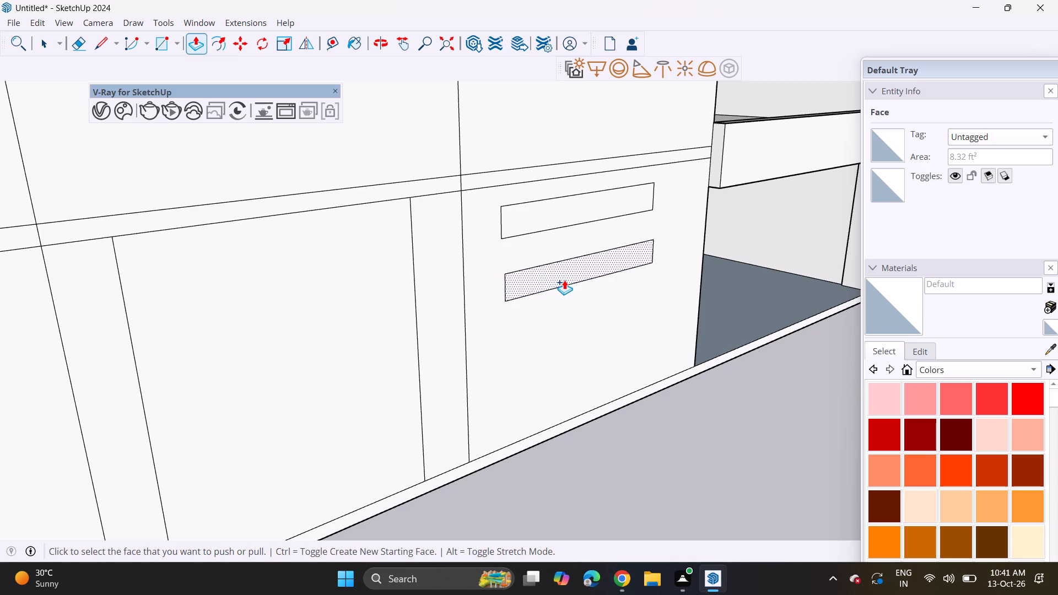
Push/Pull the lower horizontal slot beside the ground-storey opening inward, using the vertical edge inside the opening as depth reference.
click(564, 280)
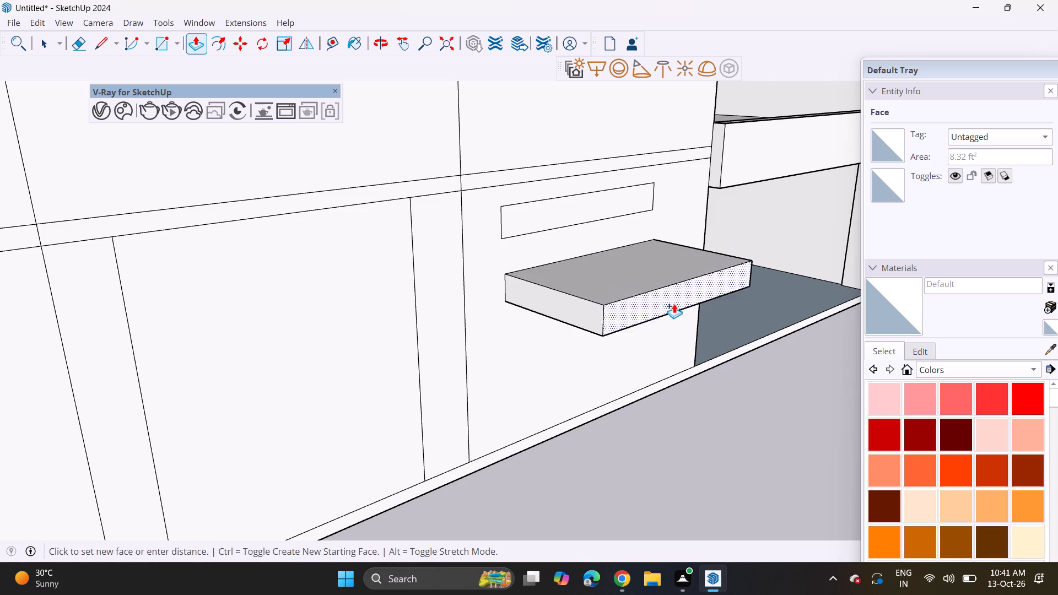
middle_drag(683, 305, 194, 266)
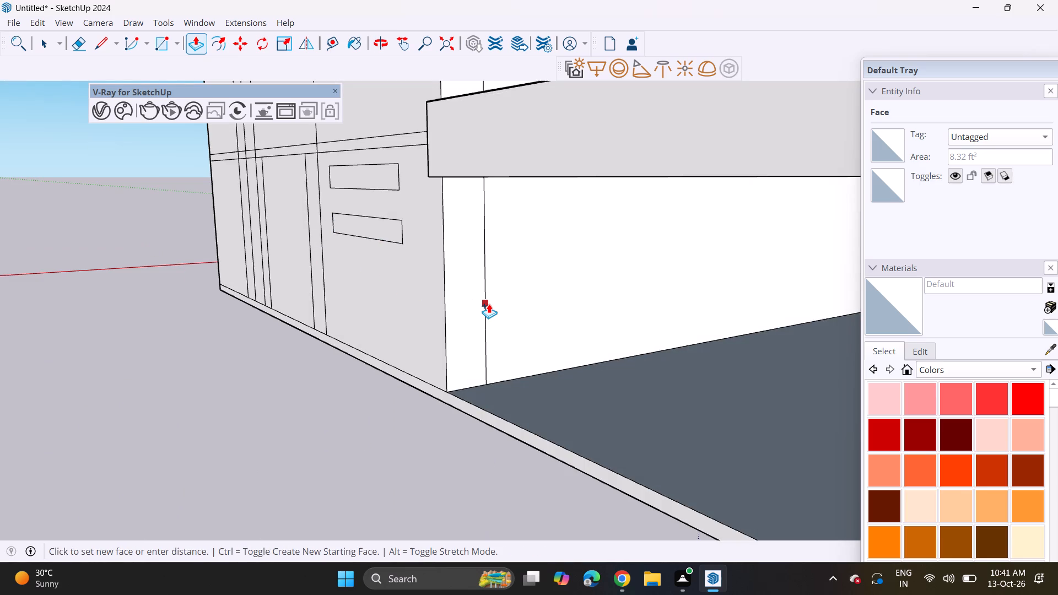
click(489, 304)
click(387, 235)
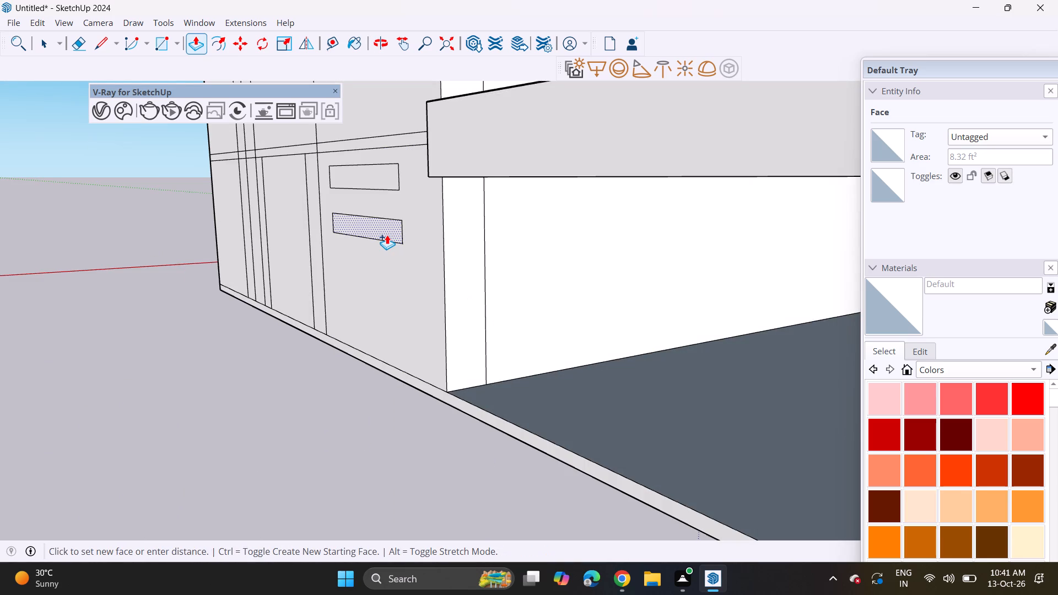
click(483, 253)
middle_drag(347, 242, 604, 246)
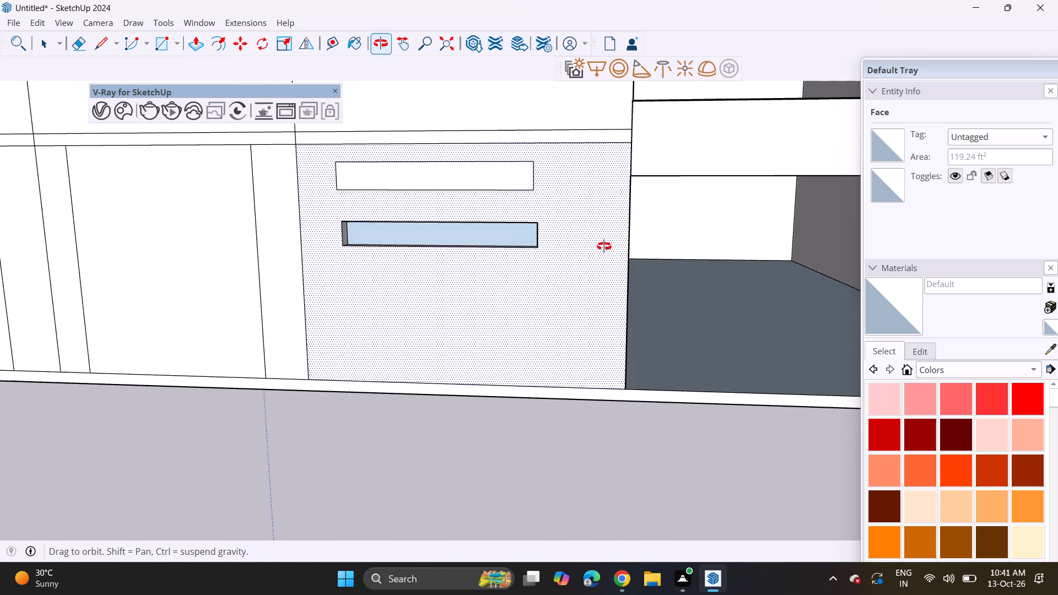
middle_drag(604, 246, 860, 268)
click(606, 248)
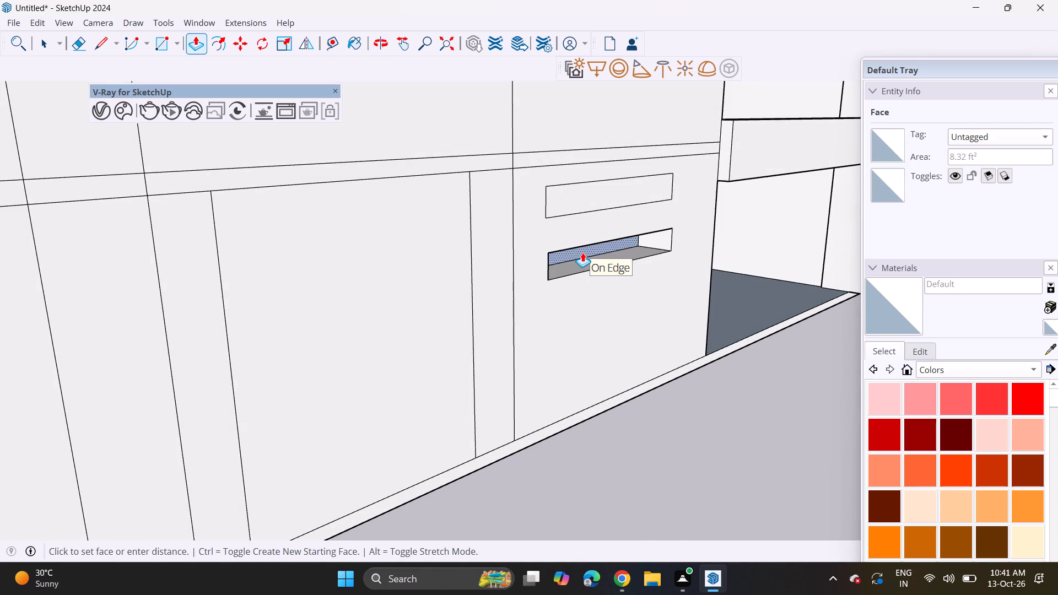
click(582, 252)
Push/Pull the upper horizontal slot on the ground storey inward to match the recessed slot below it.
double_click(604, 196)
key(ctrl+z)
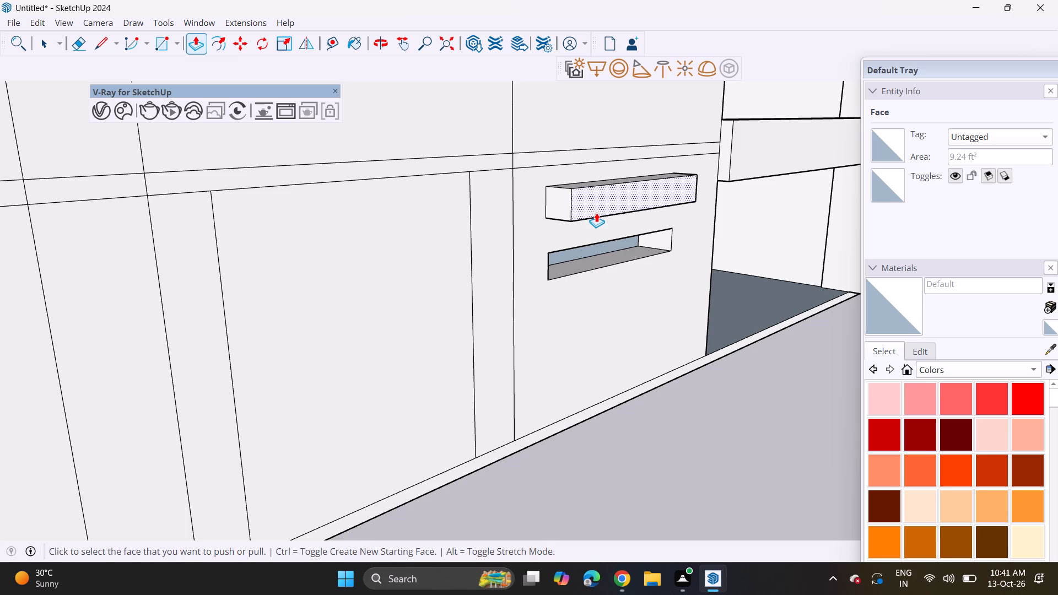
click(608, 195)
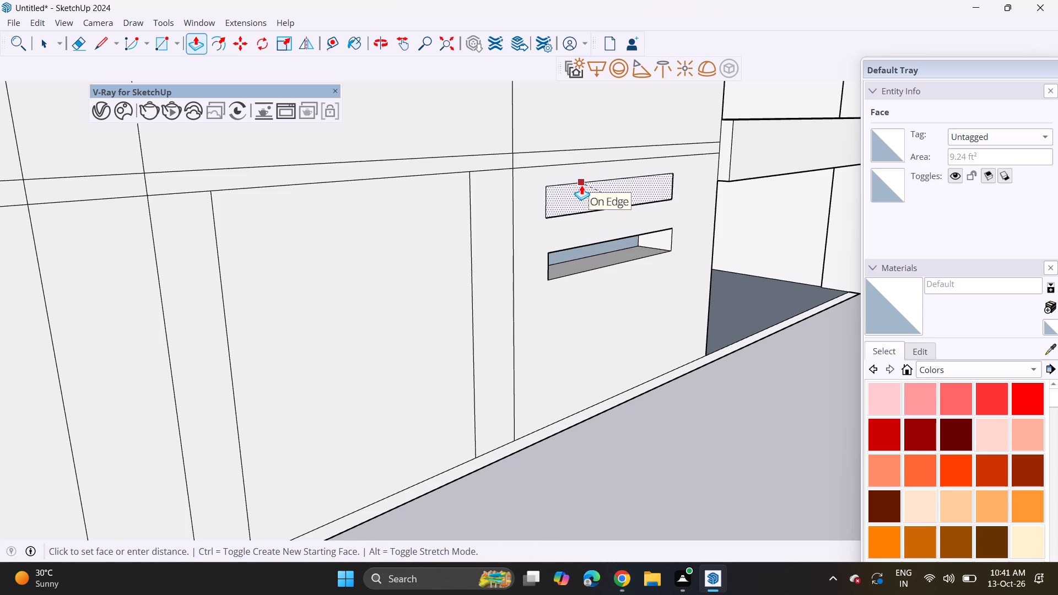
click(571, 178)
middle_drag(671, 179, 422, 145)
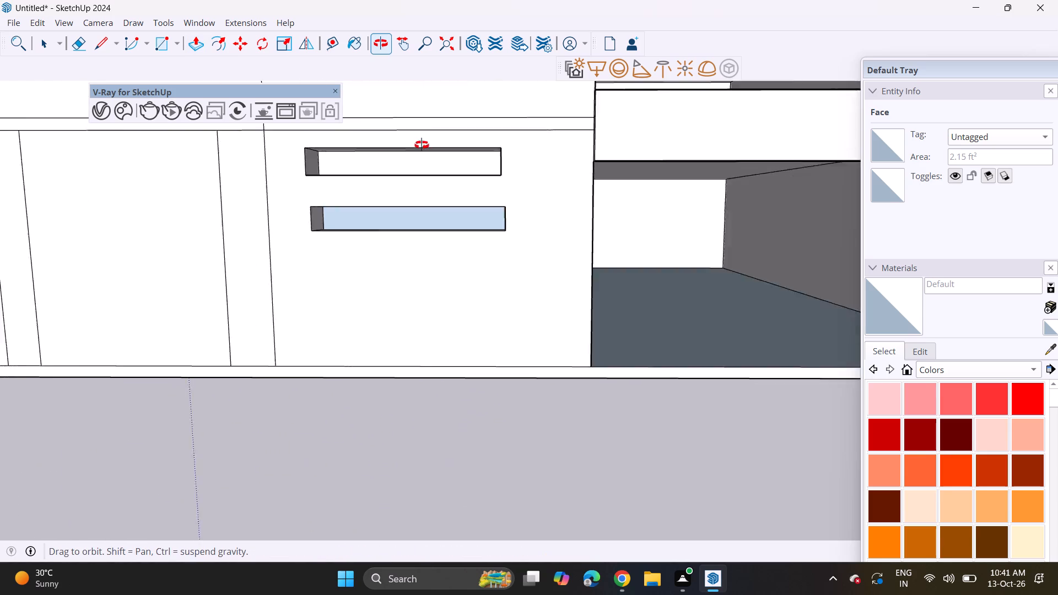
Push/Pull the back face of the ground storey's upper slot further inward, referencing a point inside the adjacent opening for depth.
middle_drag(422, 145, 235, 175)
click(336, 179)
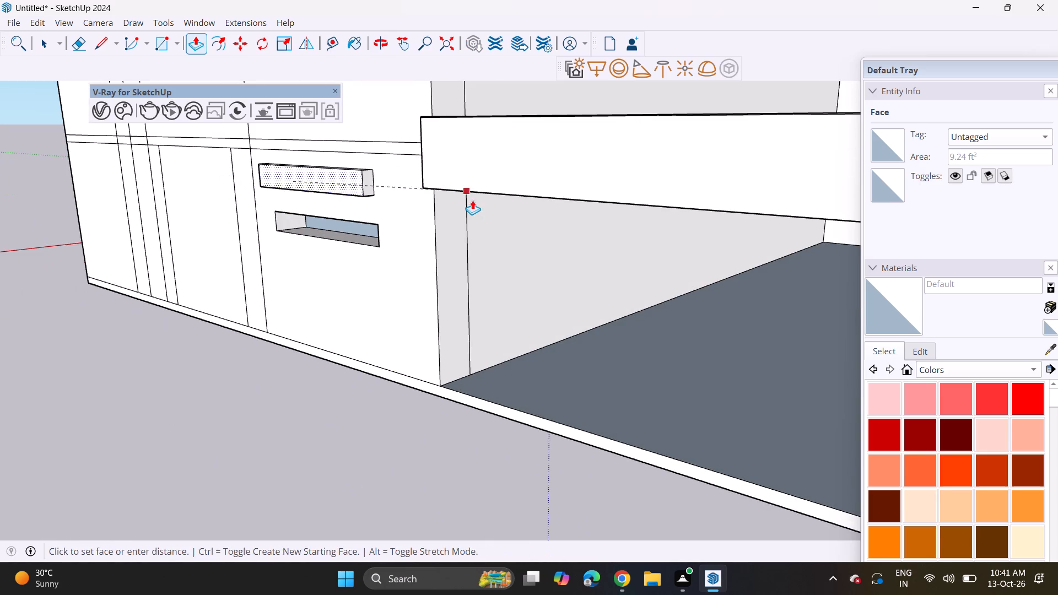
click(562, 216)
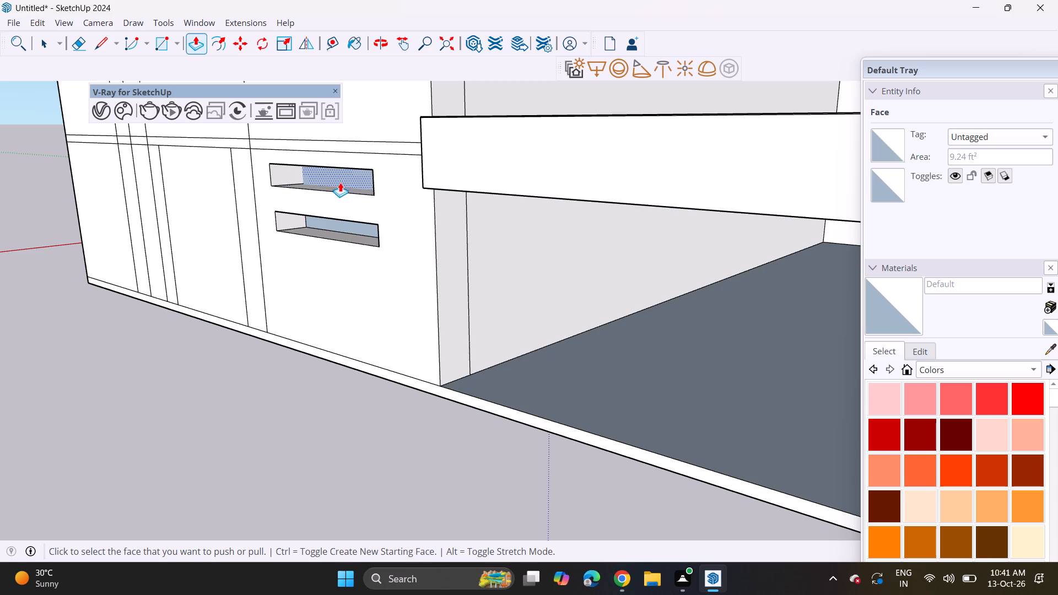
click(342, 180)
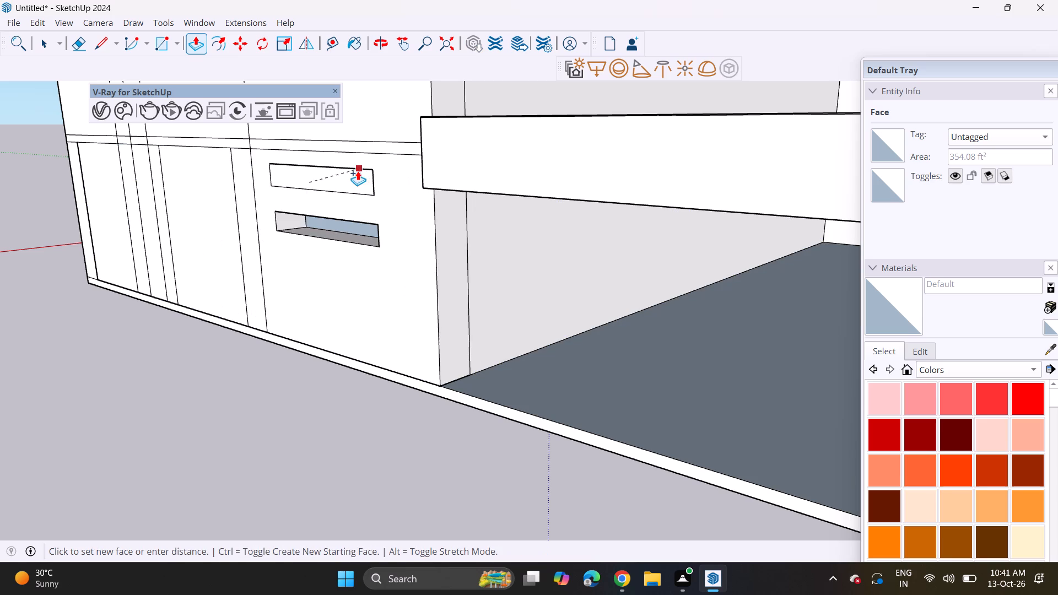
key(Escape)
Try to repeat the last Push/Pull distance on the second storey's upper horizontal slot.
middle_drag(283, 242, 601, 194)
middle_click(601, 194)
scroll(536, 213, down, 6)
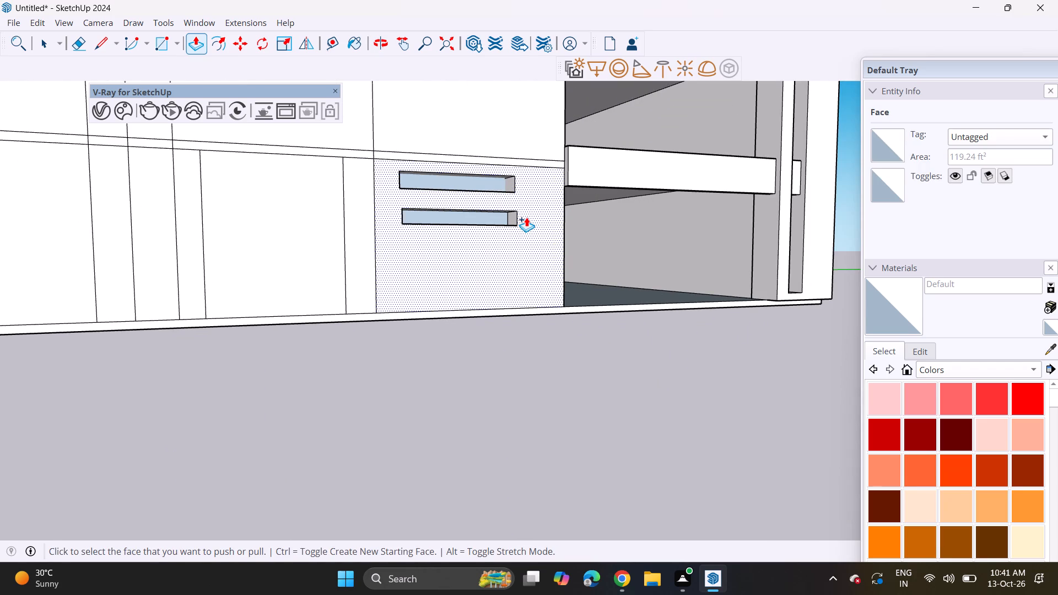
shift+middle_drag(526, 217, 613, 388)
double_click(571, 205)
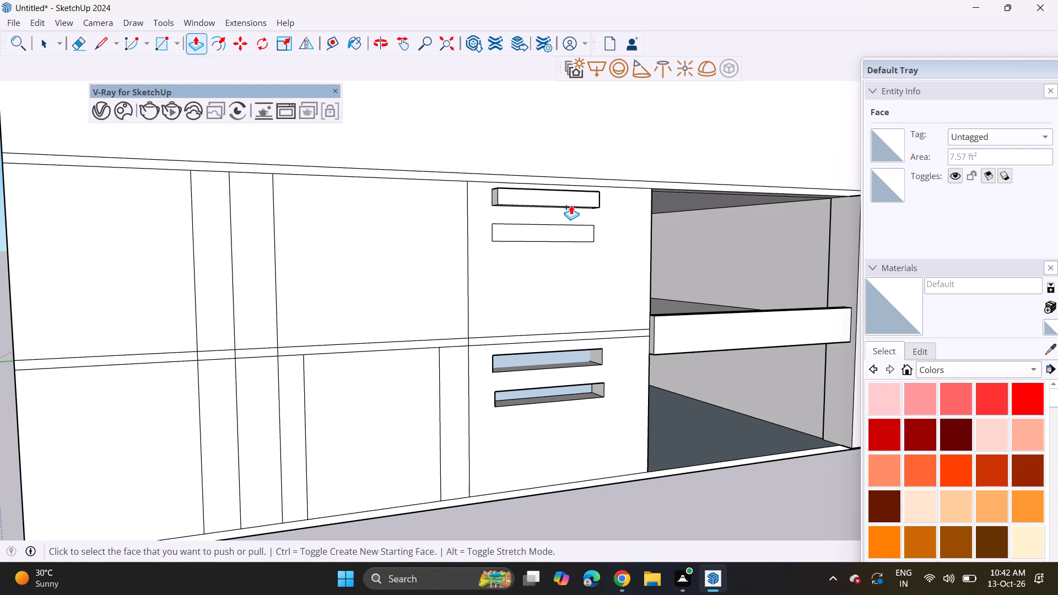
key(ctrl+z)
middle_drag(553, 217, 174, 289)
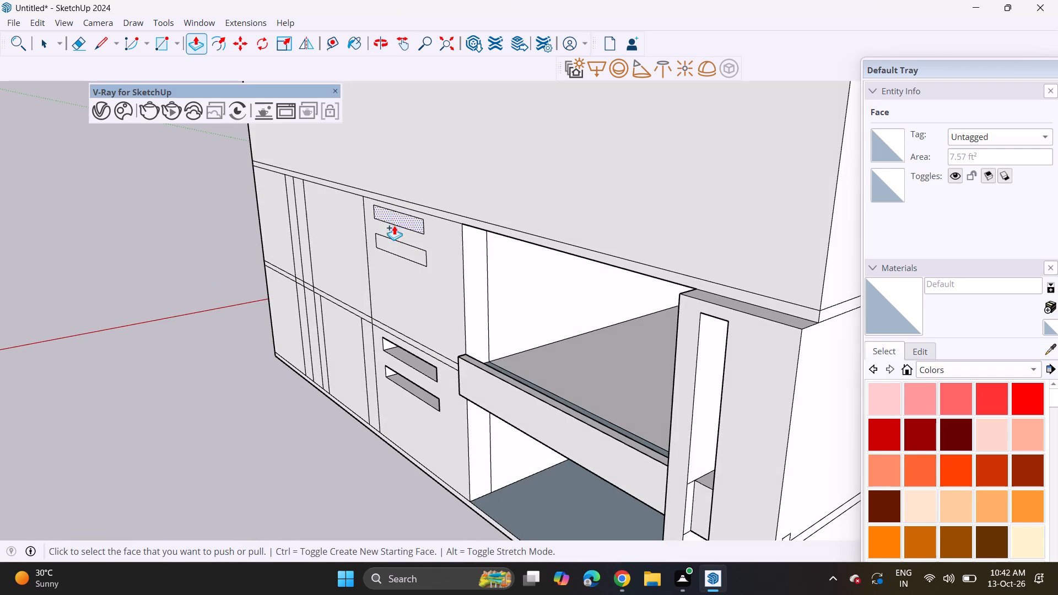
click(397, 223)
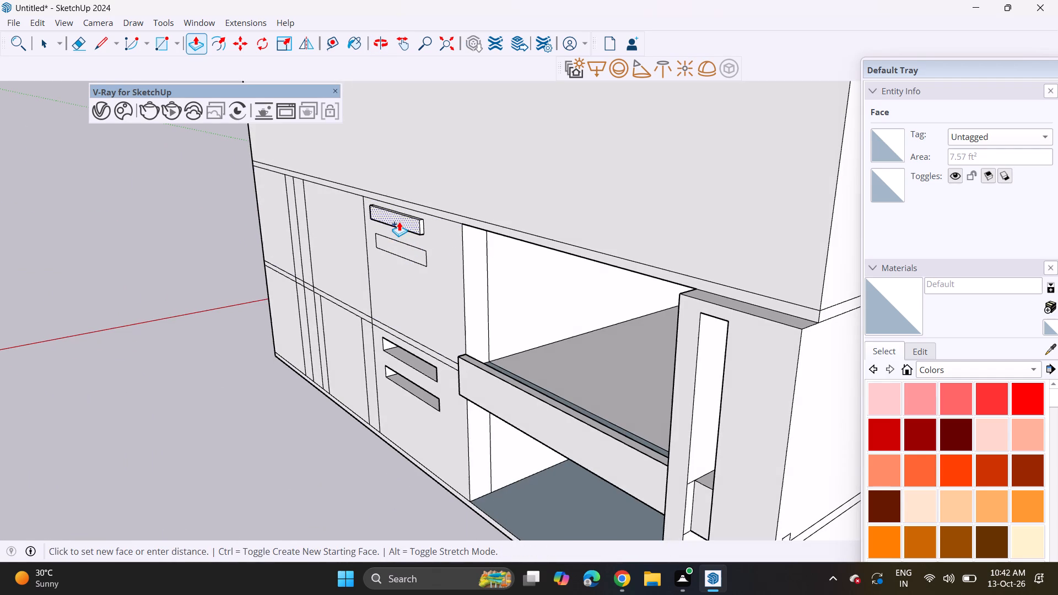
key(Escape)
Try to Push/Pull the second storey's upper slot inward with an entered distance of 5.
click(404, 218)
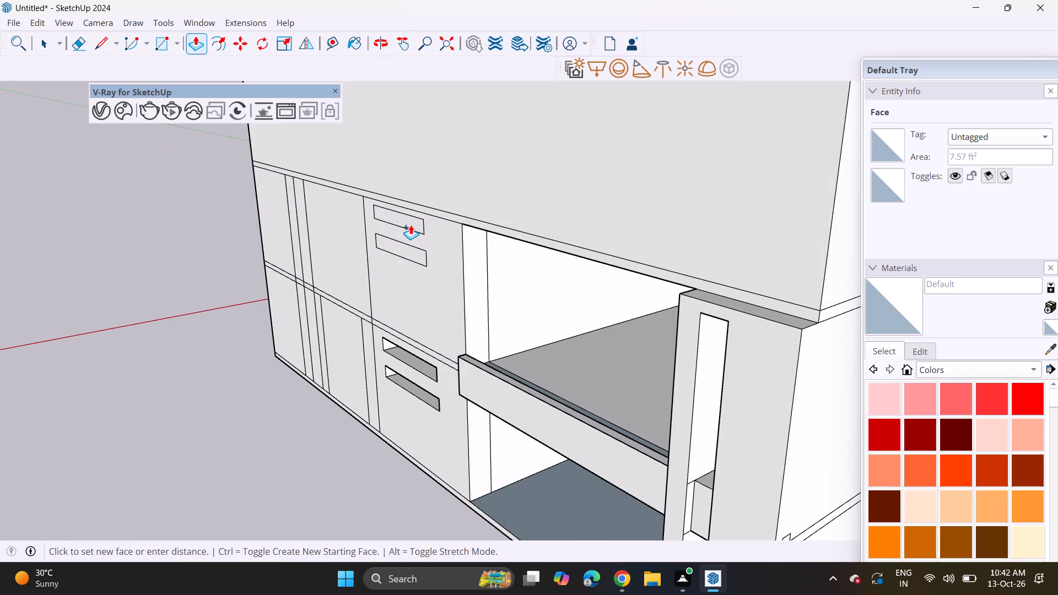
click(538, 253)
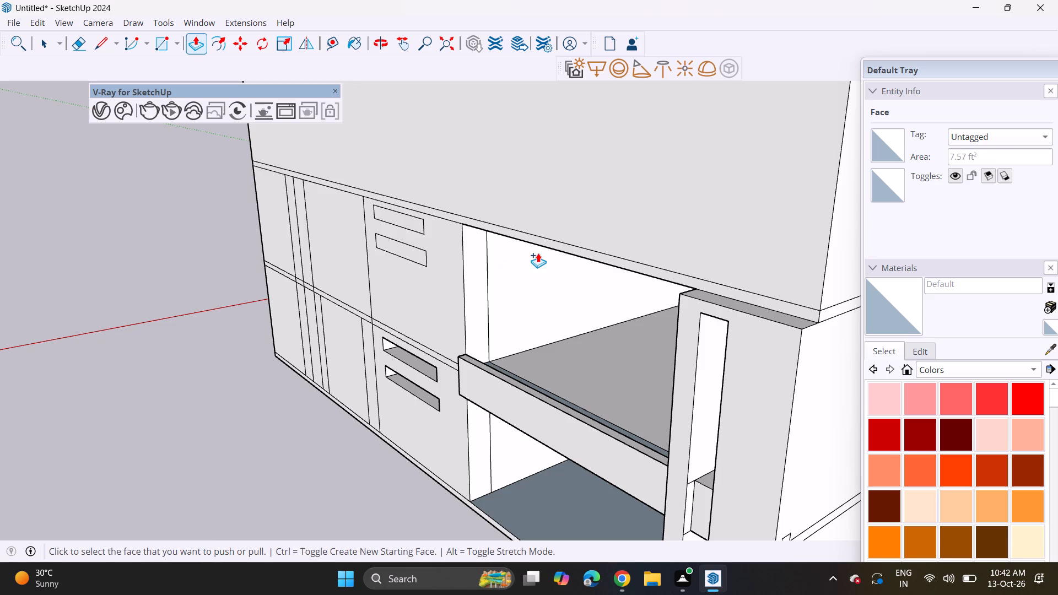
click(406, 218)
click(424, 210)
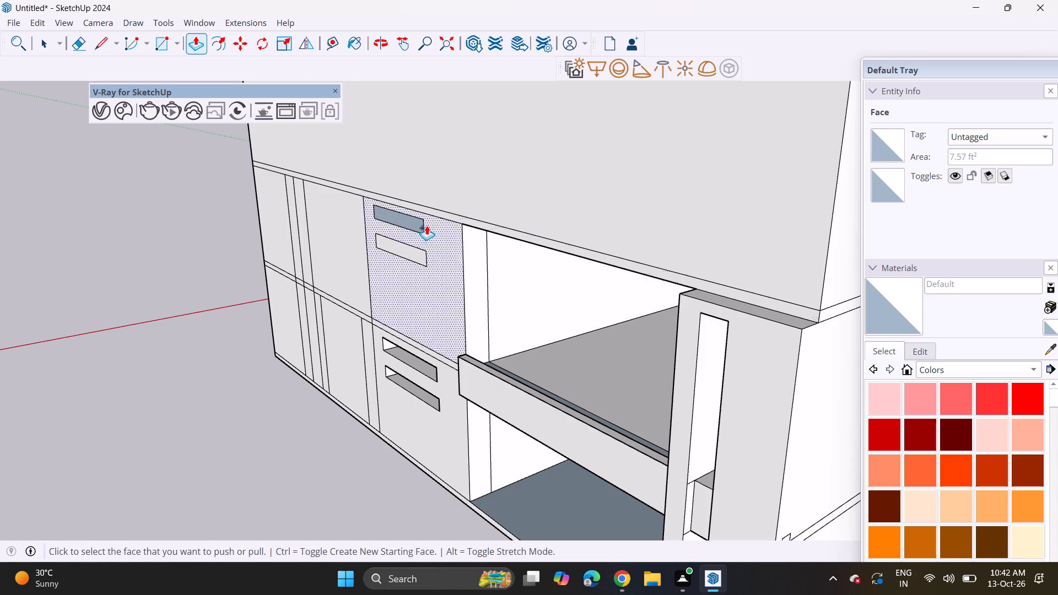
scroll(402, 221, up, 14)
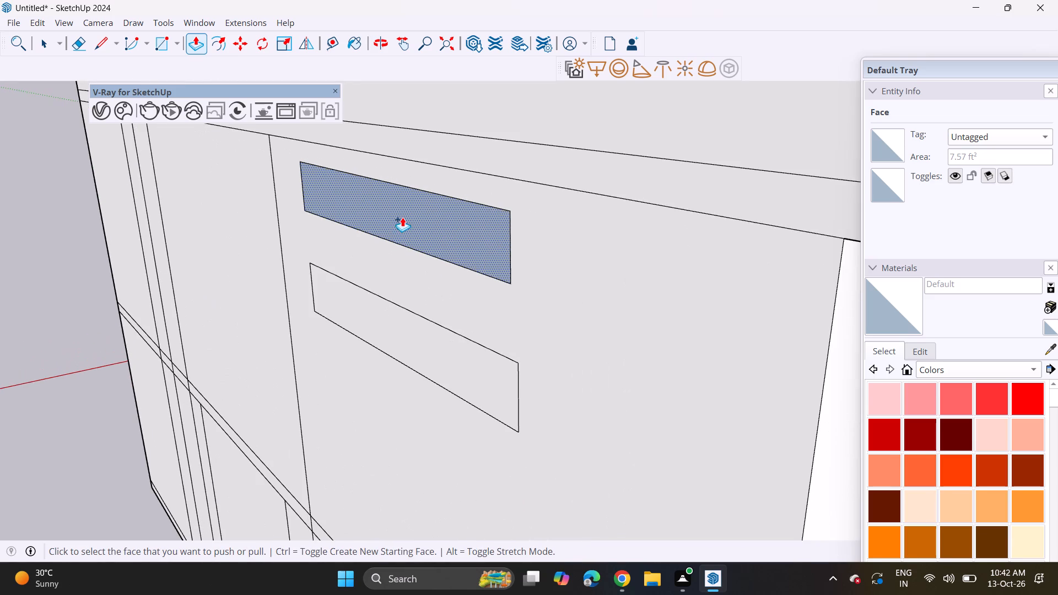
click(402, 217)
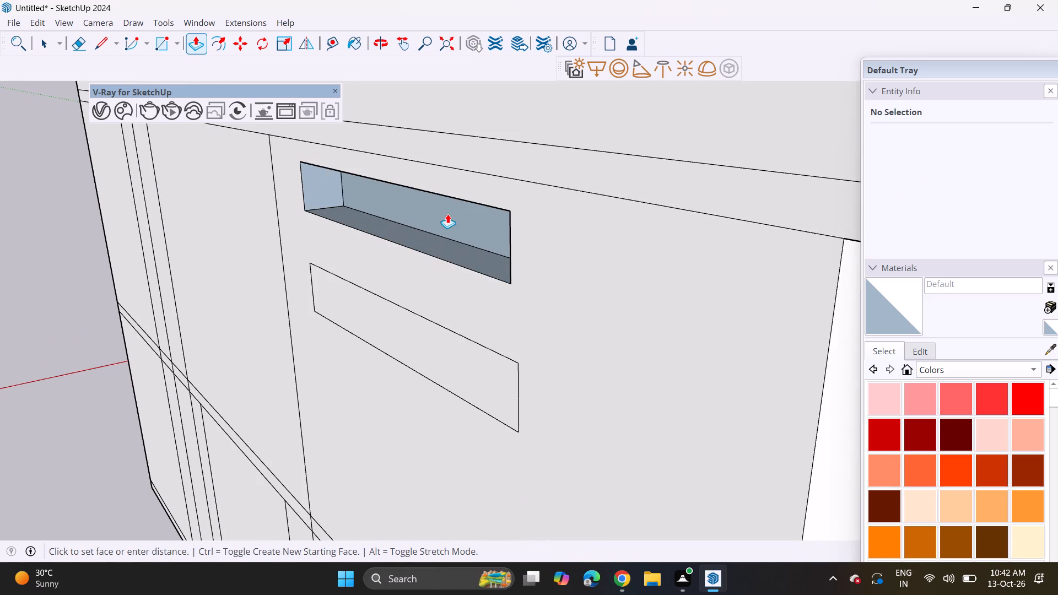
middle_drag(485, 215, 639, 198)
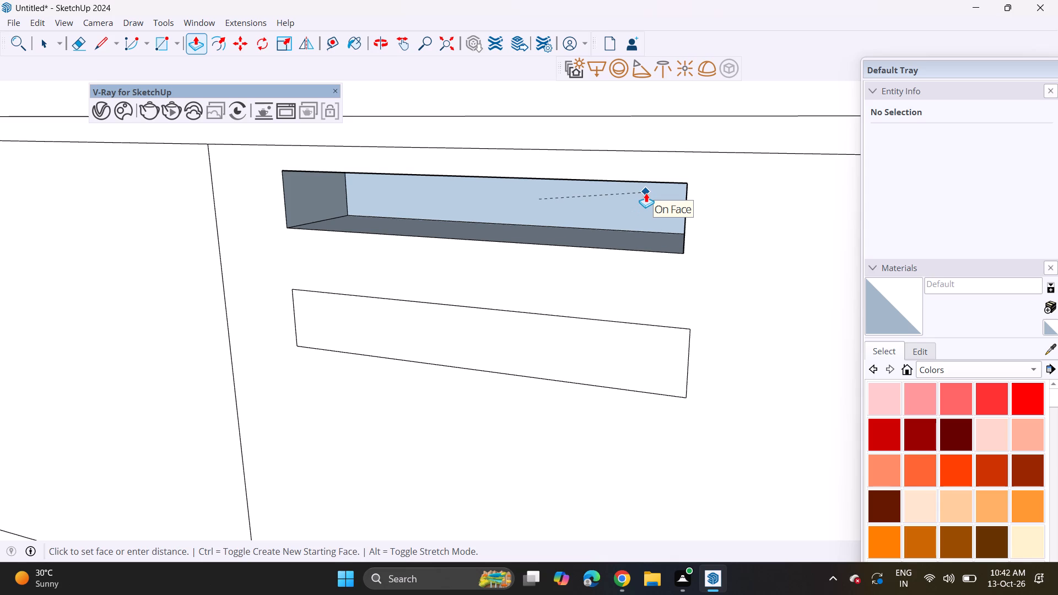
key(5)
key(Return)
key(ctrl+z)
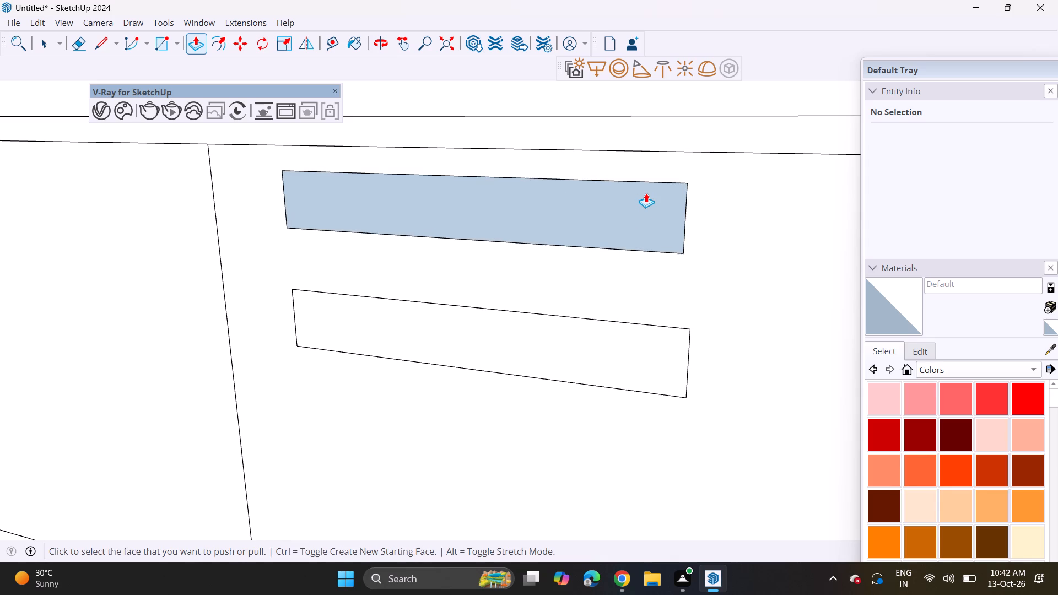
Push/Pull the second storey's upper slot 5' inward and extend its back face deeper.
click(617, 237)
text(5')
key(Return)
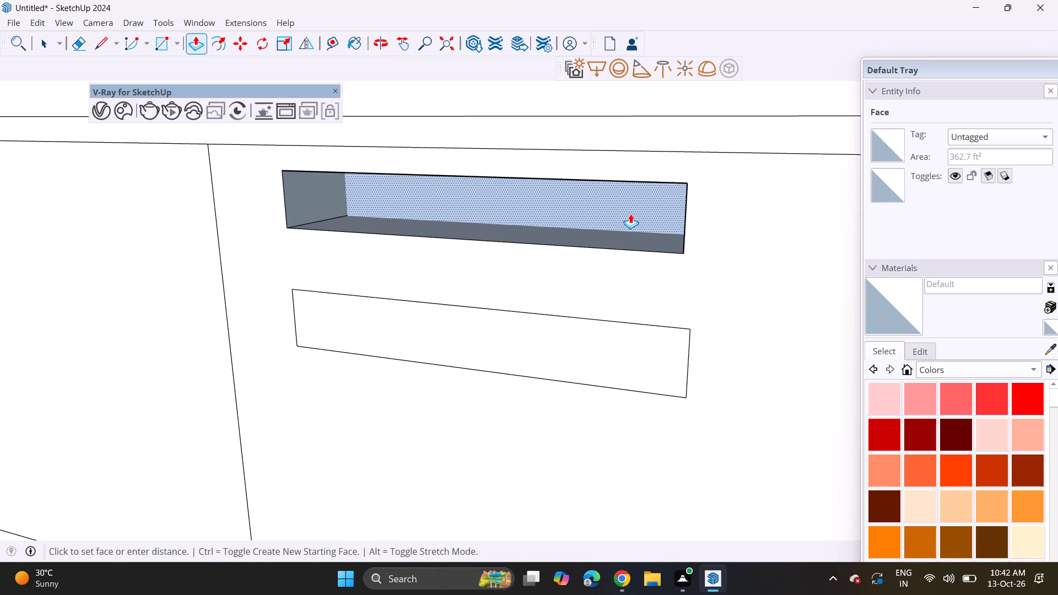
click(625, 210)
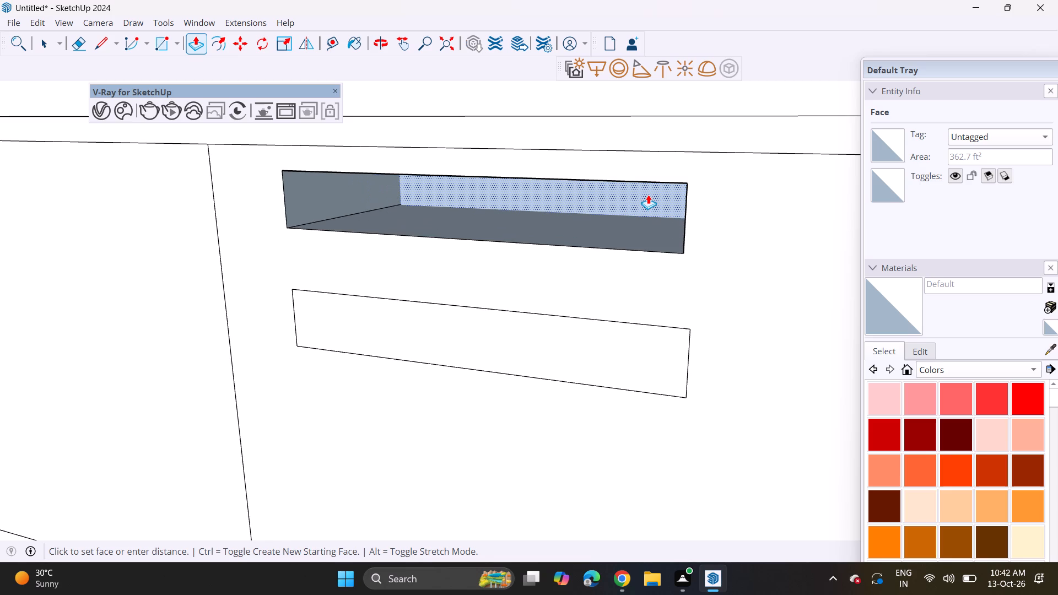
click(648, 194)
Push/Pull the second storey's lower slot inward in stages to form a deep recess like the upper slot.
double_click(628, 372)
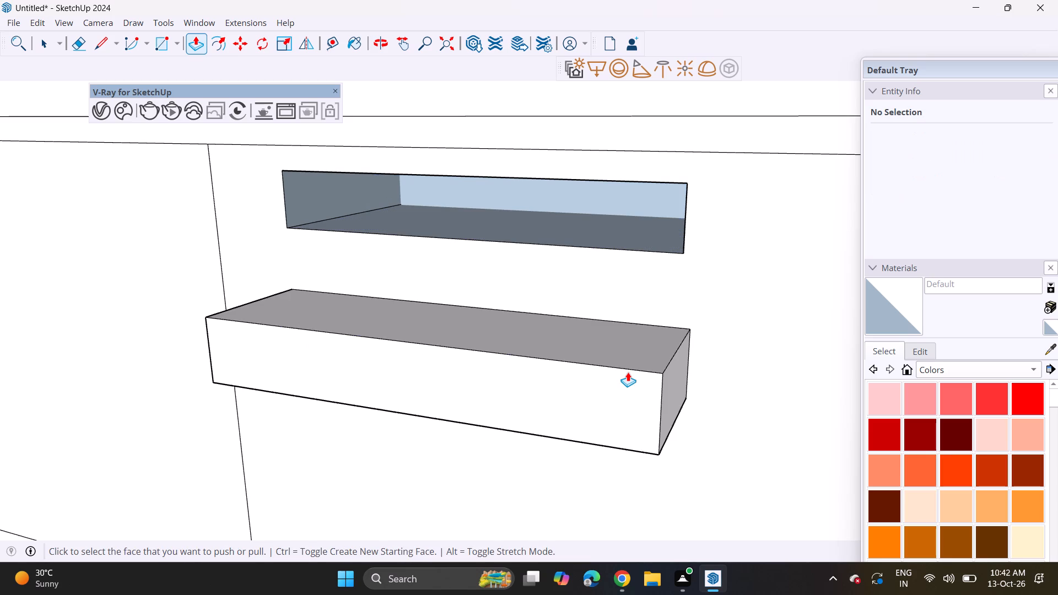
key(ctrl+z)
click(607, 368)
click(637, 334)
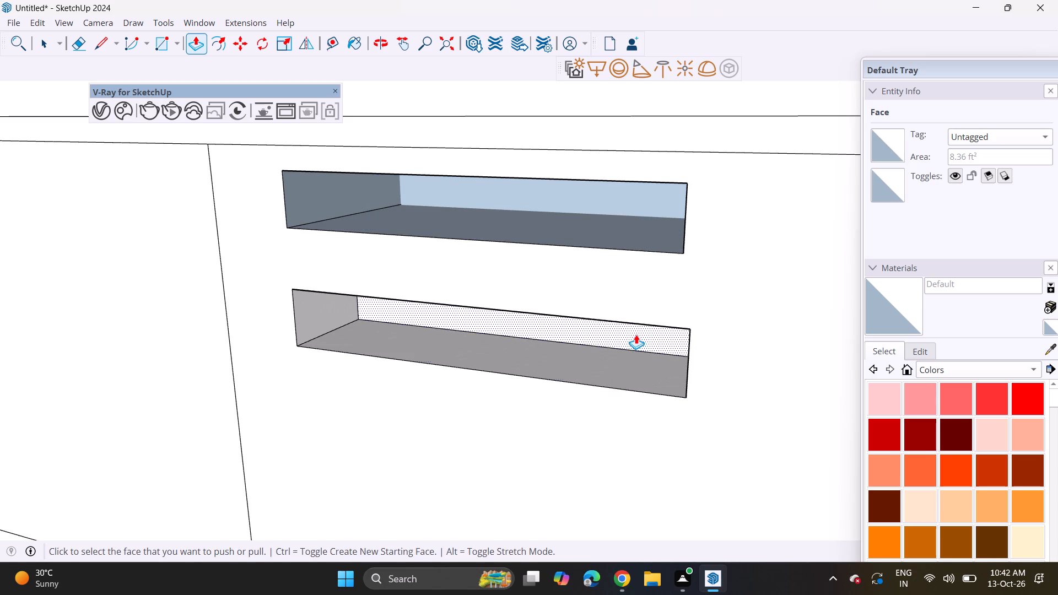
drag(630, 333, 639, 325)
click(657, 312)
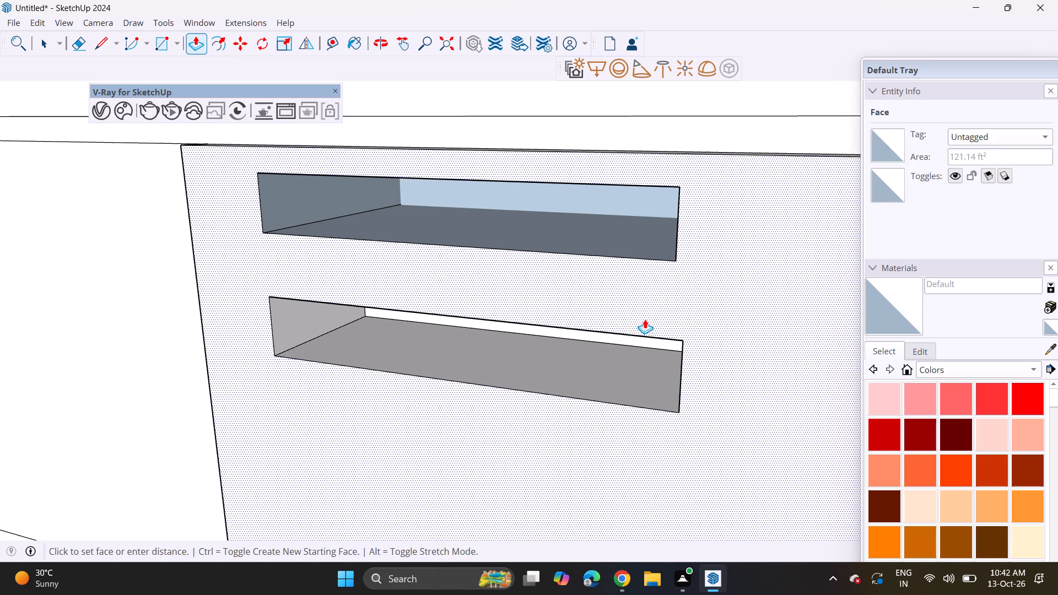
key(Escape)
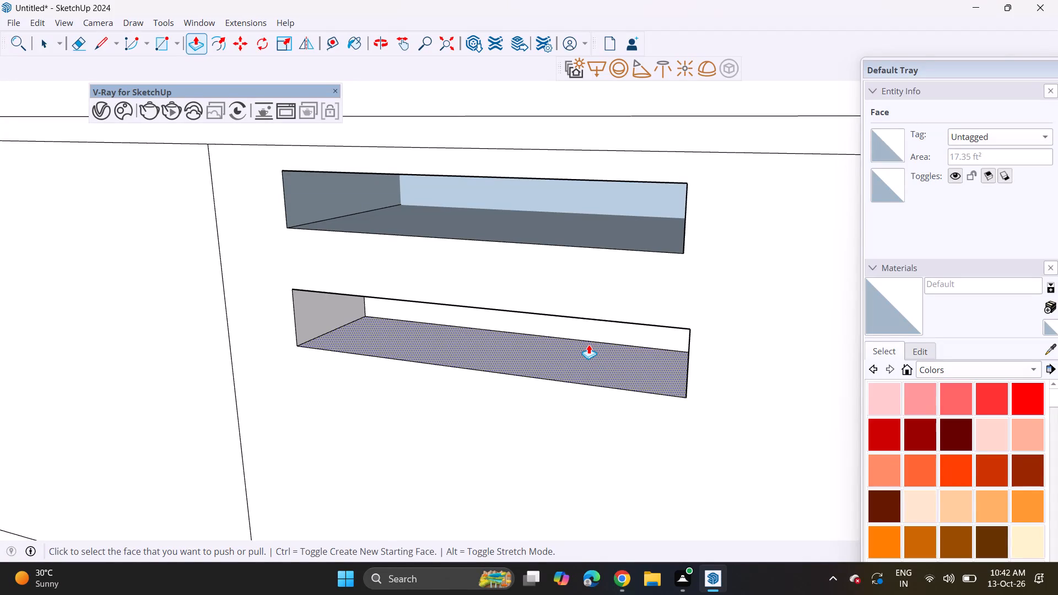
middle_drag(590, 331, 592, 304)
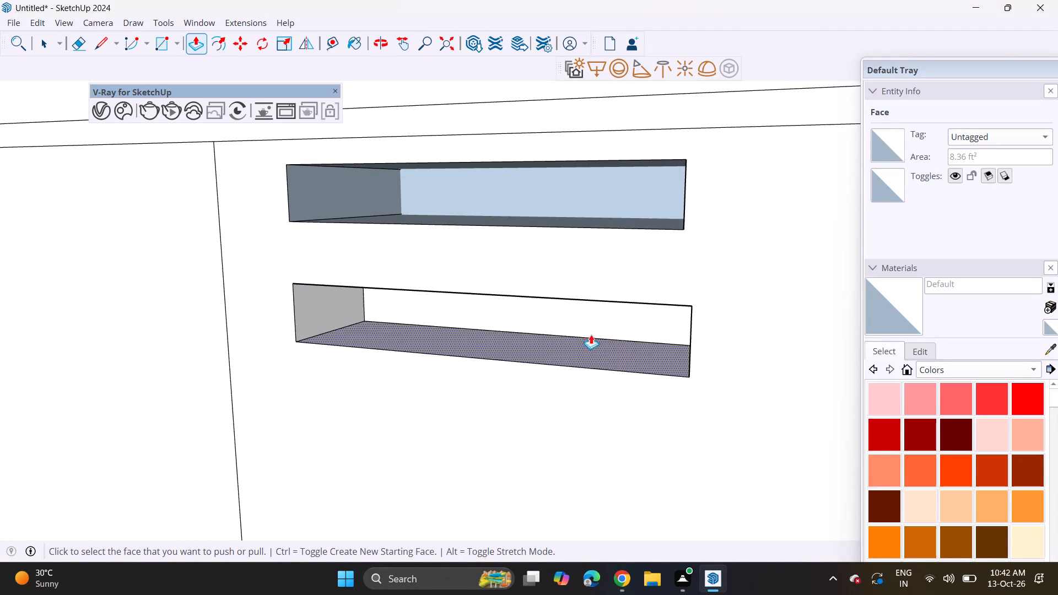
click(597, 325)
click(622, 307)
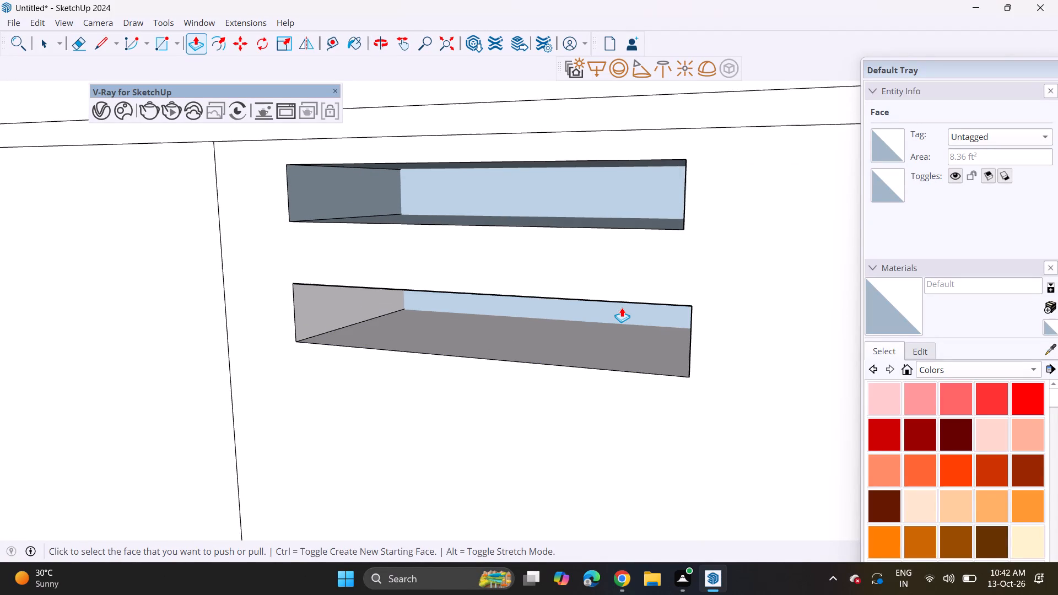
double_click(611, 176)
key(ctrl+z)
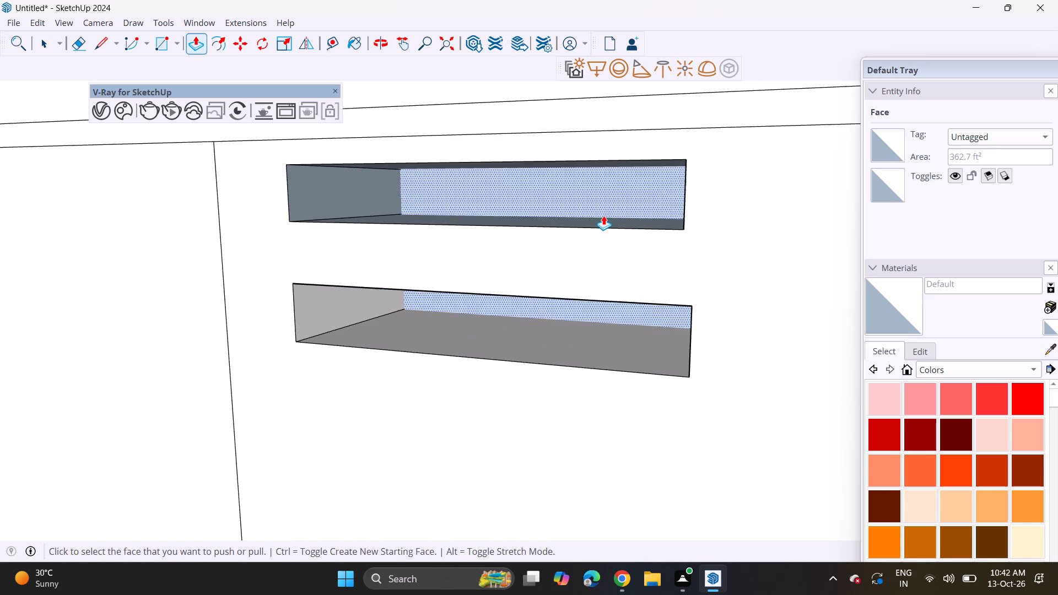
Push/Pull the opening-side end face of the ground storey's upper slot to line up with the lower slot's end.
middle_drag(370, 314, 477, 264)
scroll(477, 264, down, 13)
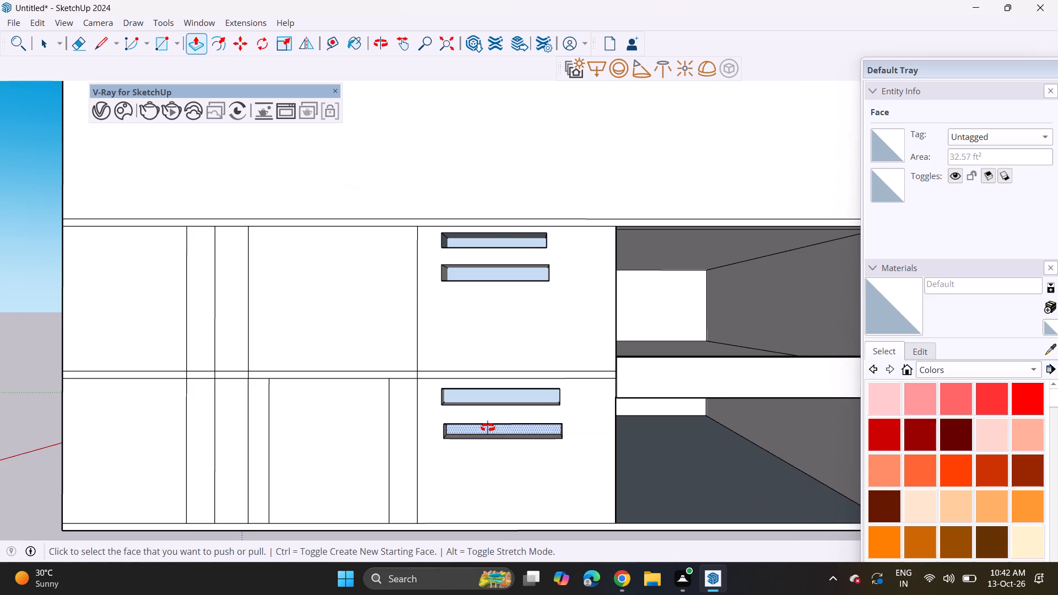
middle_drag(488, 428, 544, 386)
scroll(564, 393, up, 7)
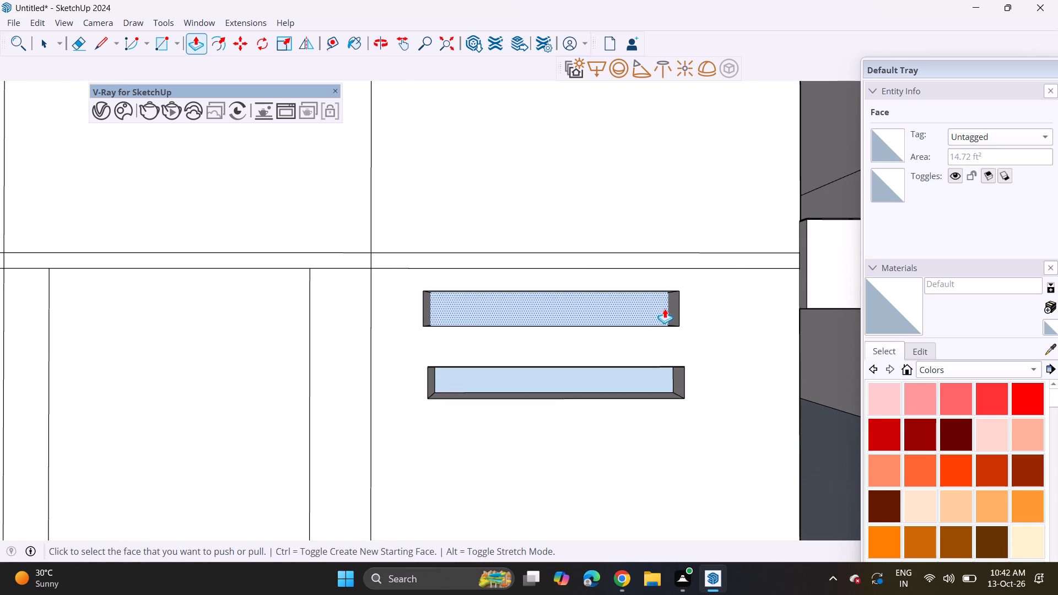
click(672, 314)
click(681, 377)
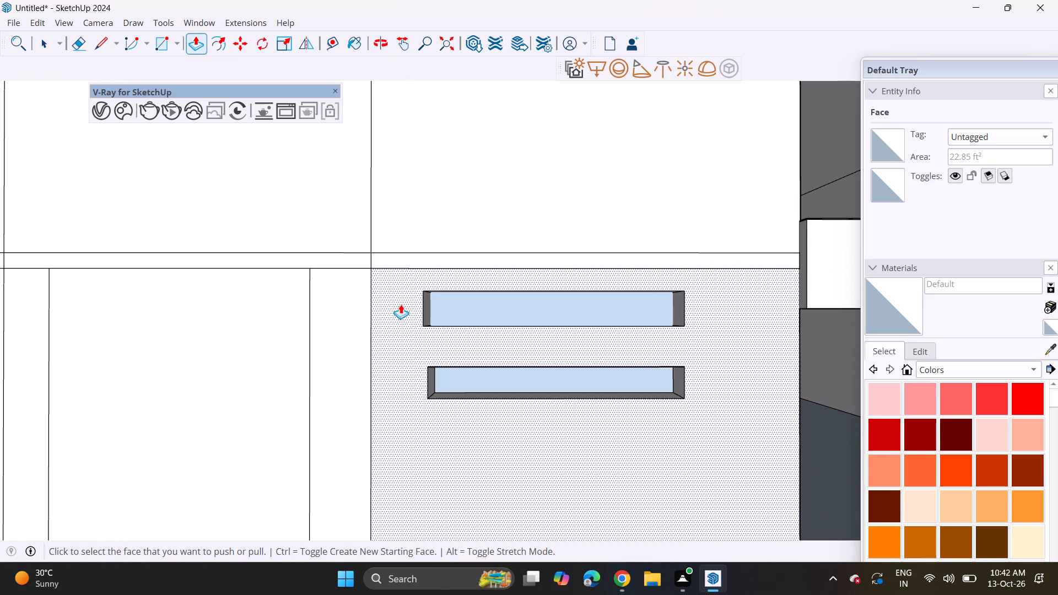
Extend the opposite end of the ground storey's lower slot to match the upper slot, and push the leftover back strip inward.
click(432, 382)
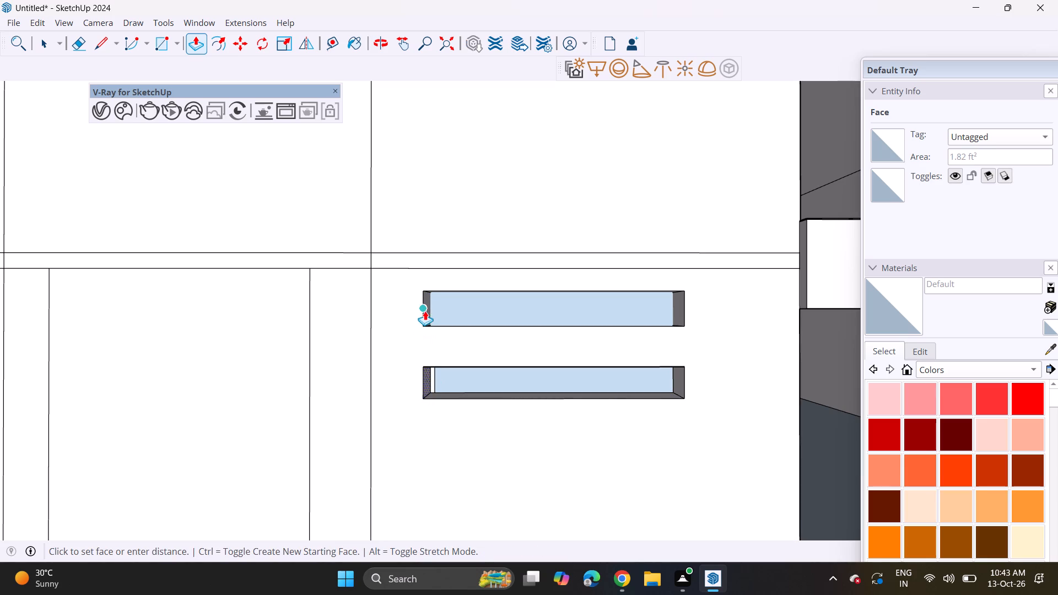
click(425, 311)
scroll(436, 377, up, 14)
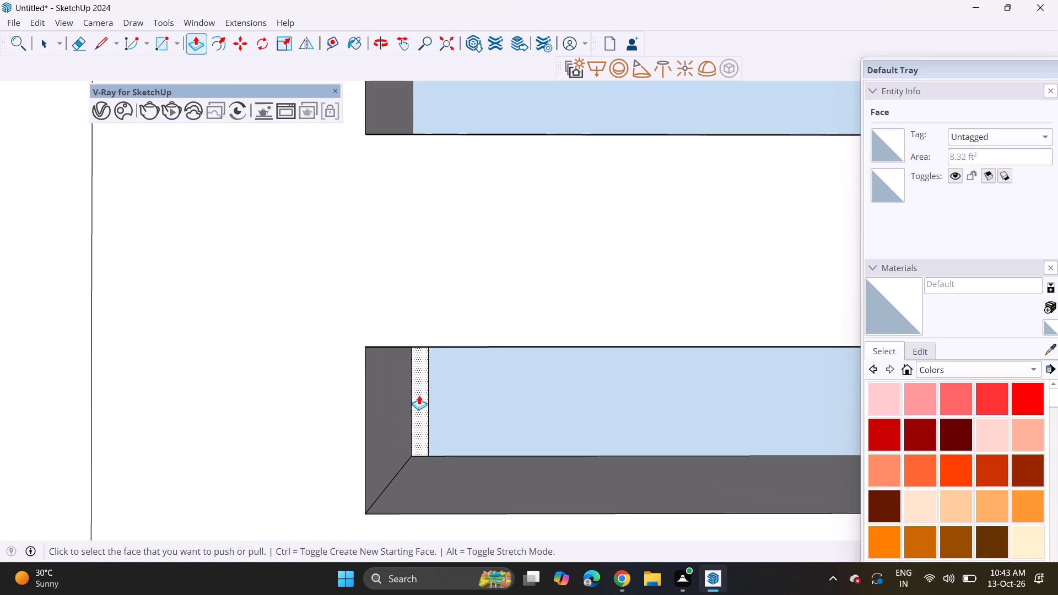
click(418, 399)
click(430, 382)
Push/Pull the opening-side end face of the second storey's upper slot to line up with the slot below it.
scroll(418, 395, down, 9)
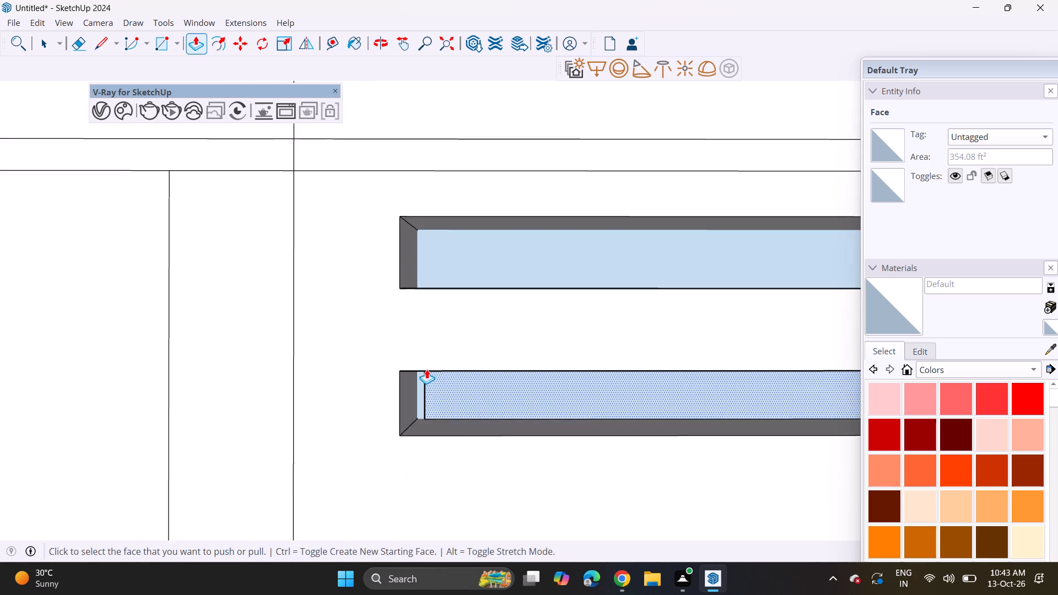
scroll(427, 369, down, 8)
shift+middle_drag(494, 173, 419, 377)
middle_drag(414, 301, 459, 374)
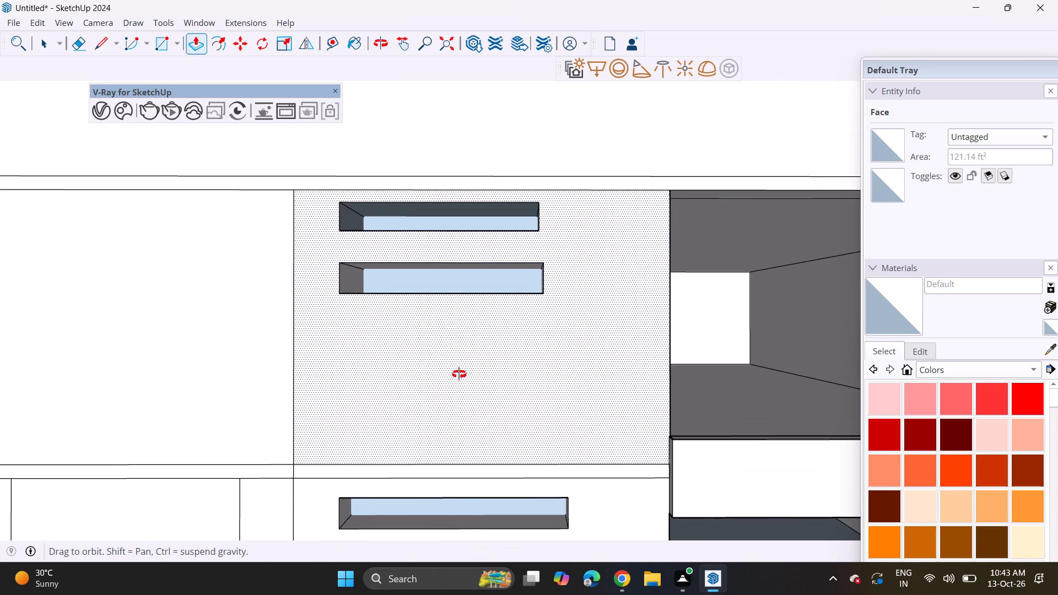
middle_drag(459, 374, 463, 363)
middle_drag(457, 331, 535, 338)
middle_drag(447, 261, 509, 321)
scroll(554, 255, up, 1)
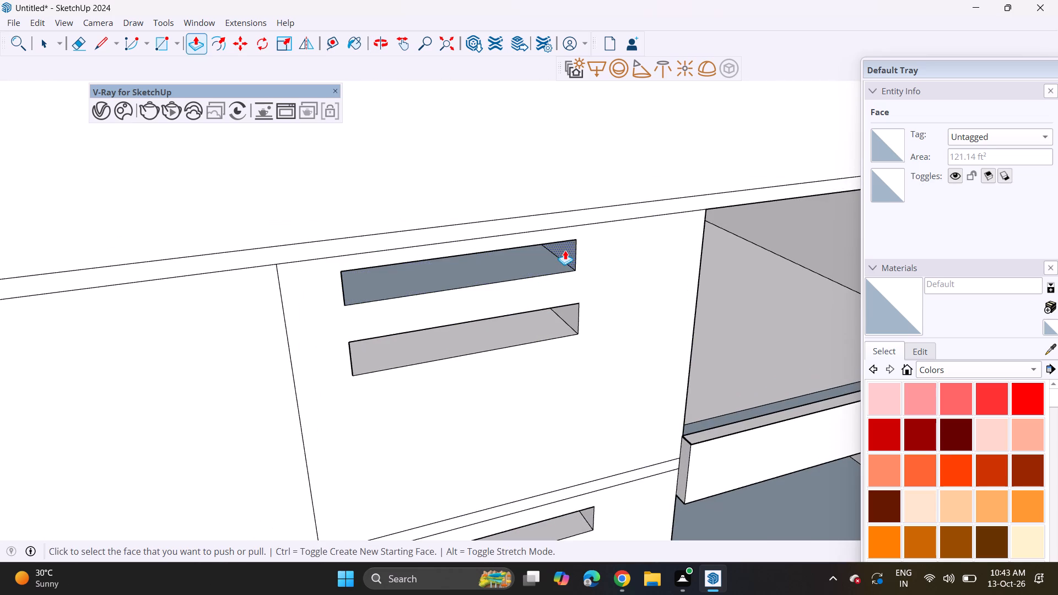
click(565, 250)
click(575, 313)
Push/Pull the opening-side end faces of both second-storey slots to line up with the end of the ground-storey slots.
middle_drag(592, 382, 561, 337)
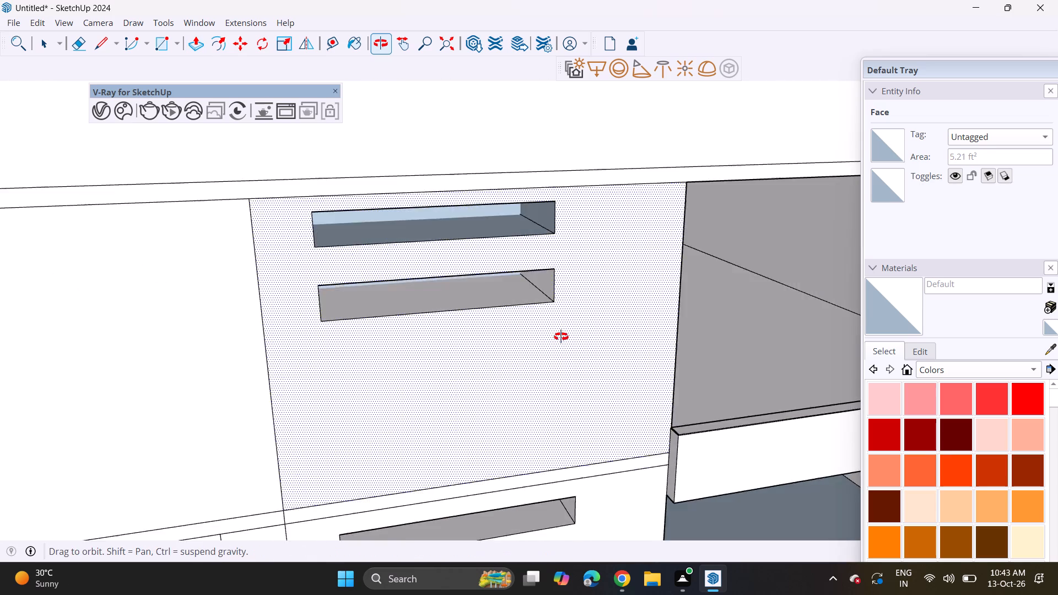
middle_drag(561, 337, 567, 323)
click(548, 196)
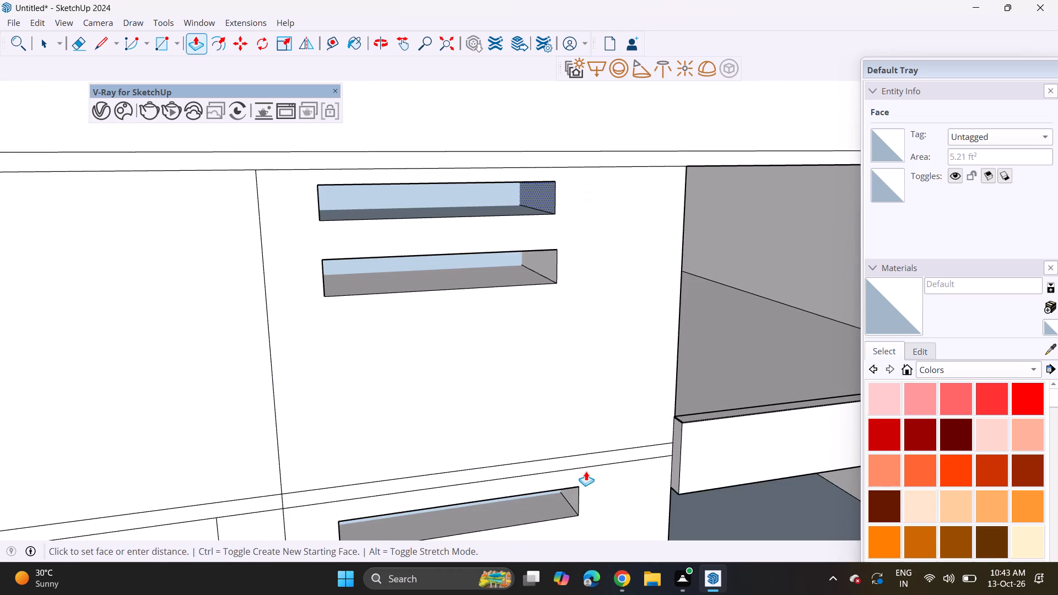
click(582, 493)
click(547, 266)
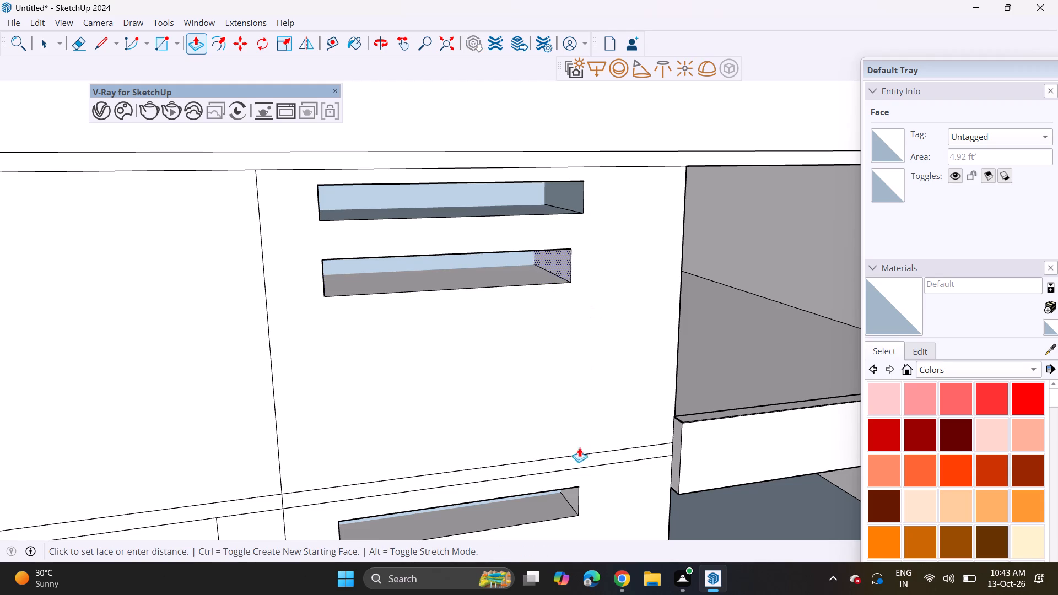
click(575, 499)
middle_drag(593, 472, 550, 363)
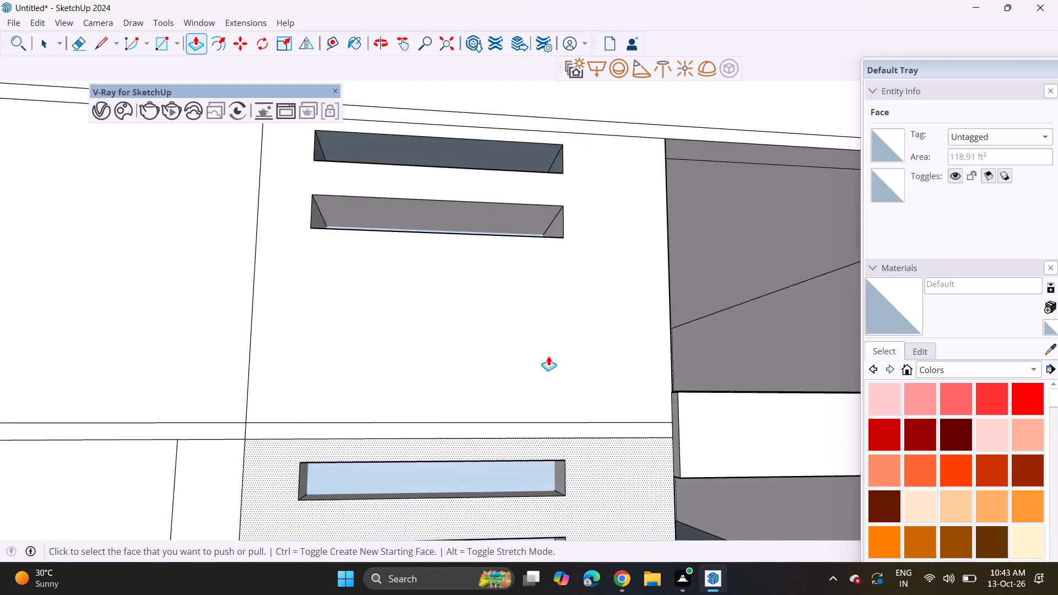
Push/Pull the ground-storey panel left of the slotted wall section inward in successive passes to form a deep door-like recess.
scroll(548, 356, down, 7)
shift+middle_drag(548, 365, 520, 305)
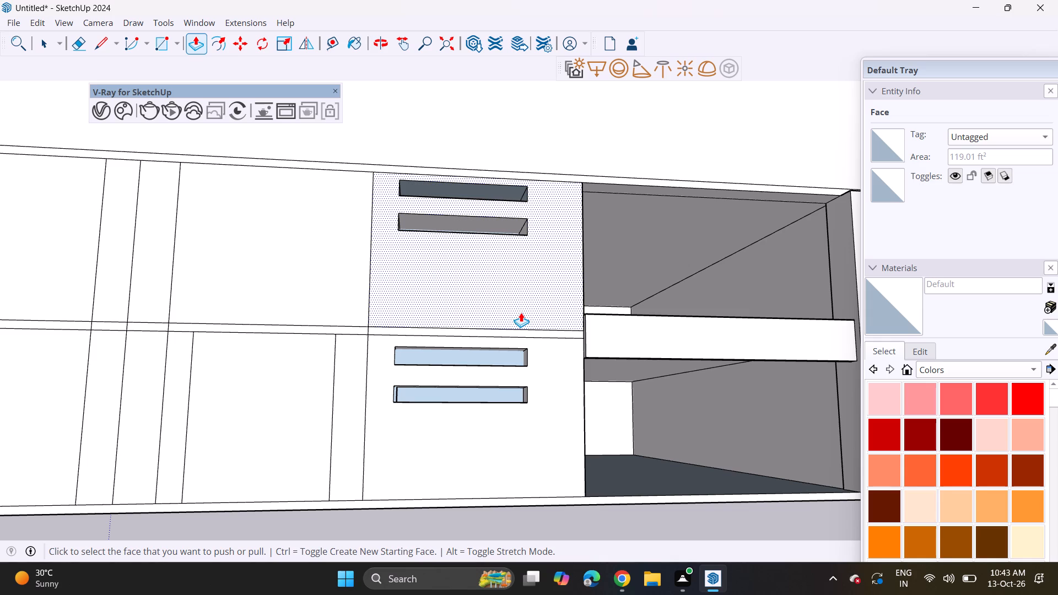
scroll(449, 271, down, 3)
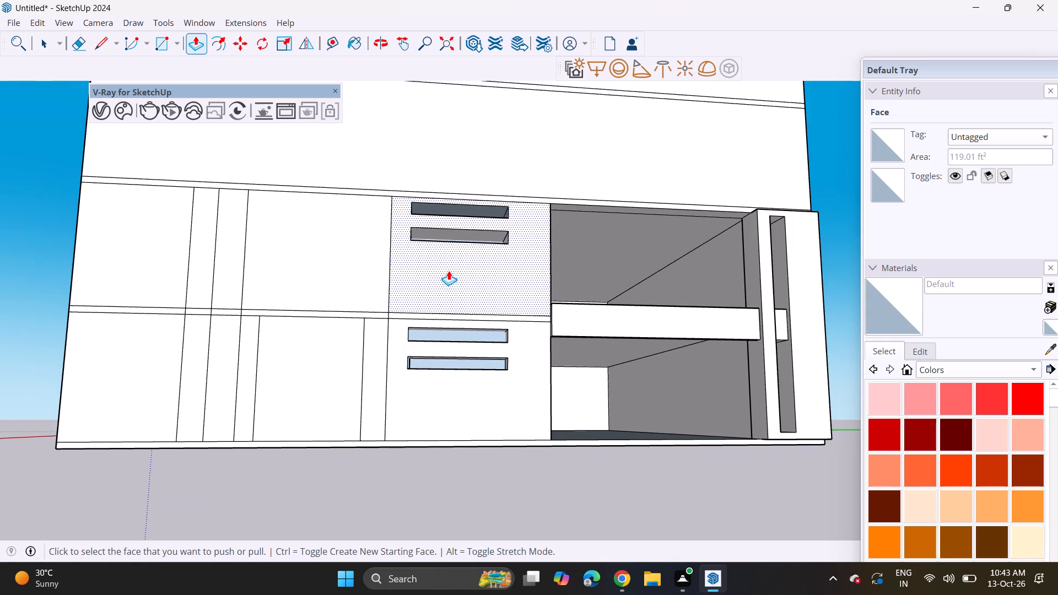
middle_drag(379, 338, 545, 303)
middle_drag(515, 296, 639, 424)
click(582, 450)
click(568, 431)
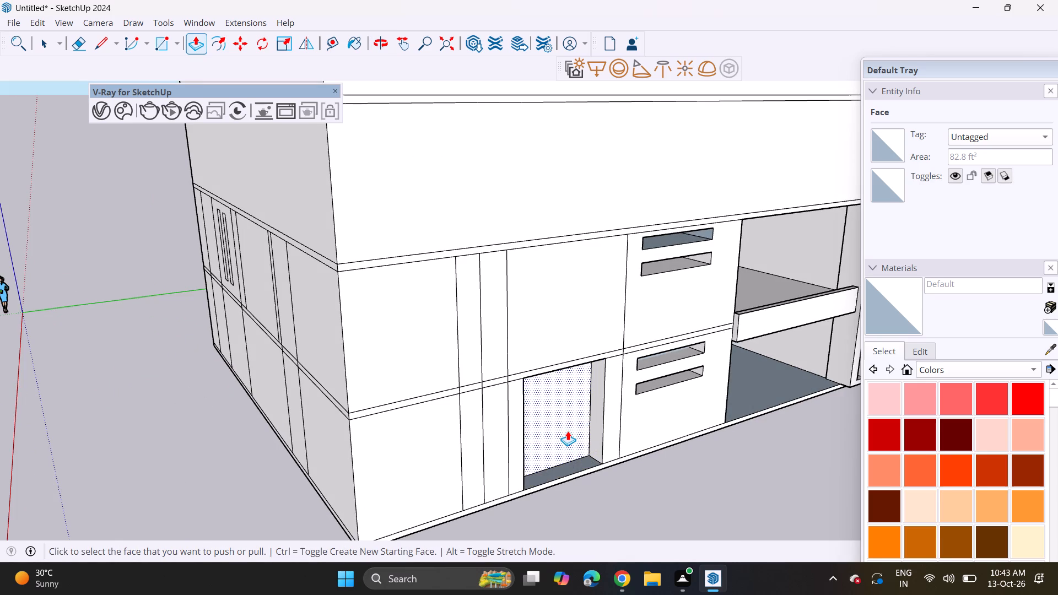
click(561, 441)
click(533, 393)
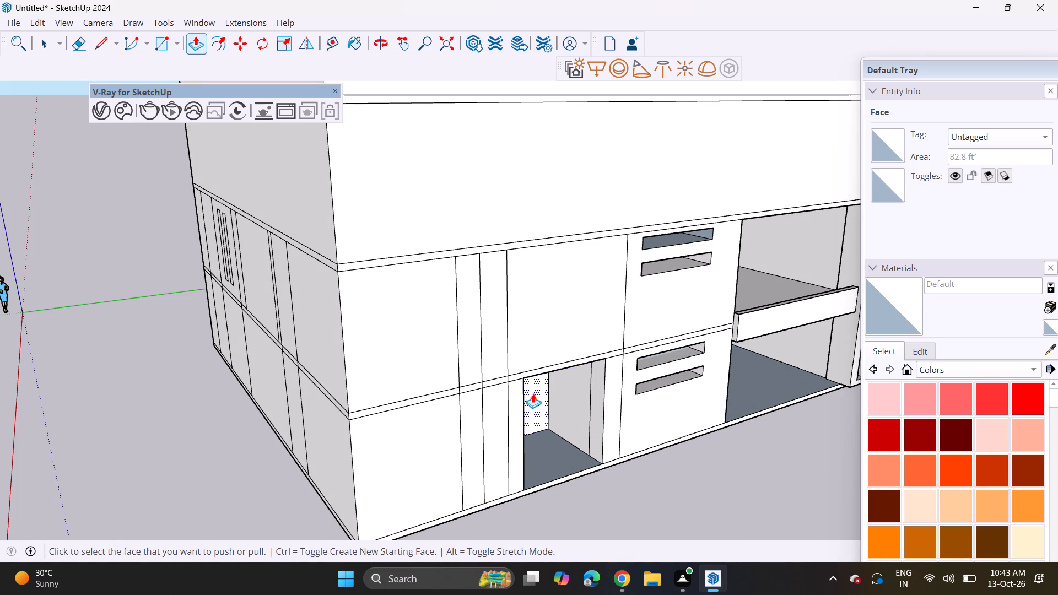
click(539, 413)
middle_drag(537, 390, 481, 355)
click(489, 371)
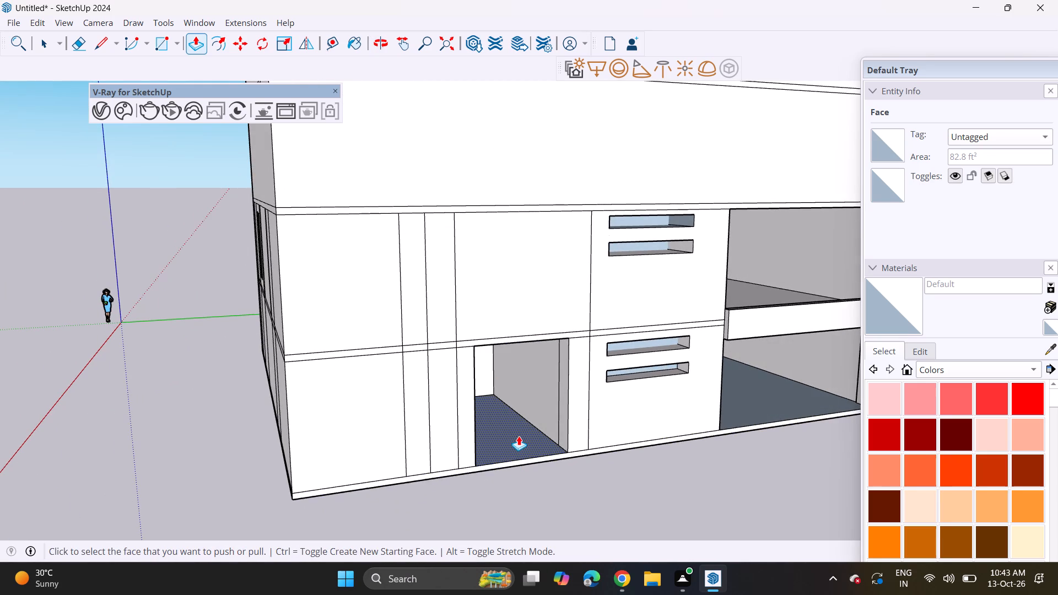
Draw full-width rectangles in the narrow vertical strip beside the recess, ending partway down the ground storey and just below the second storey's top.
middle_drag(521, 435, 490, 466)
middle_drag(490, 466, 539, 446)
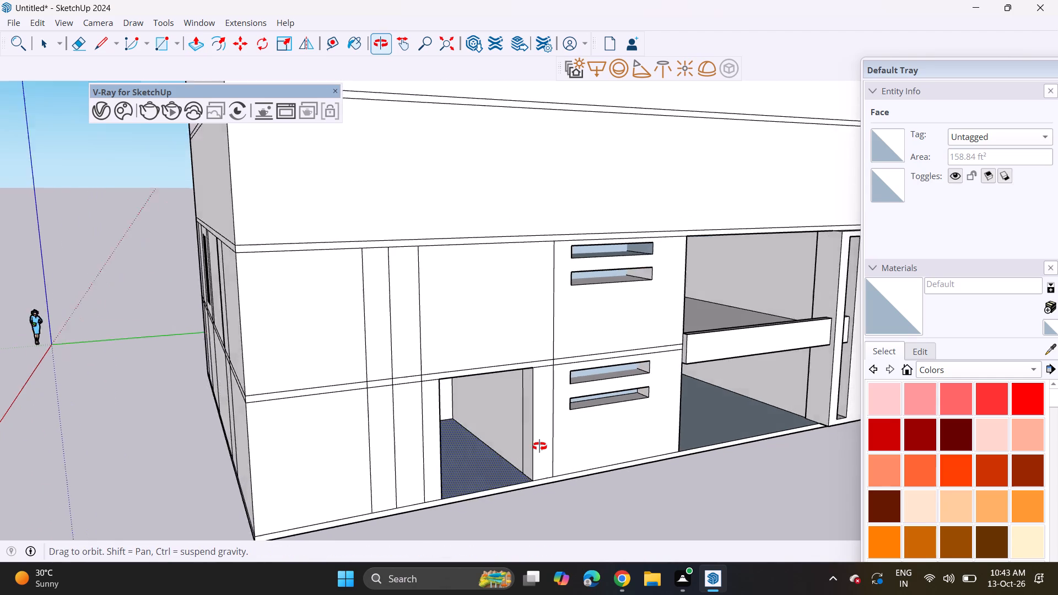
middle_drag(539, 446, 594, 430)
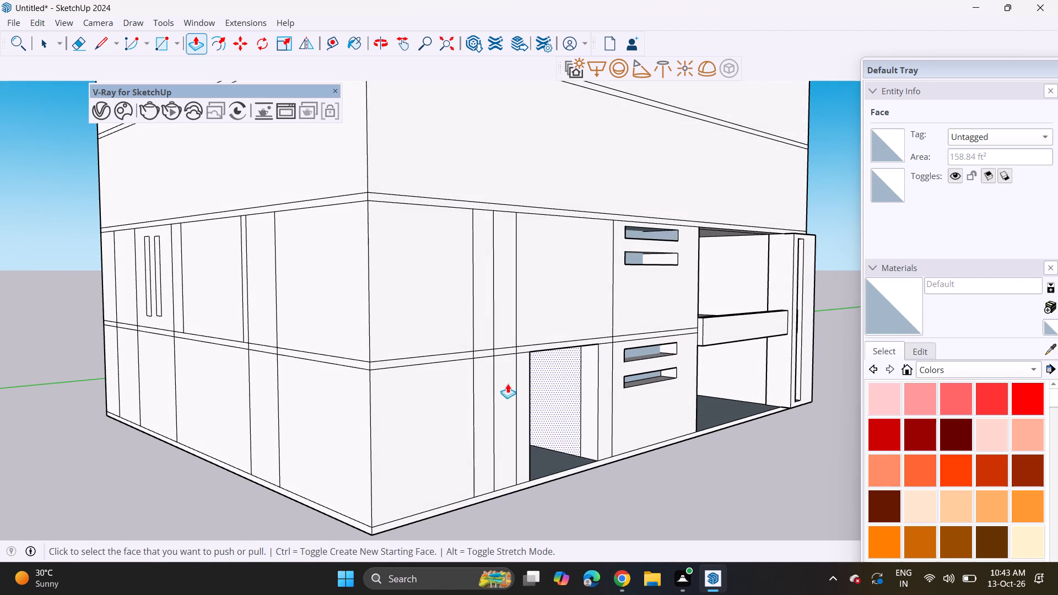
click(167, 40)
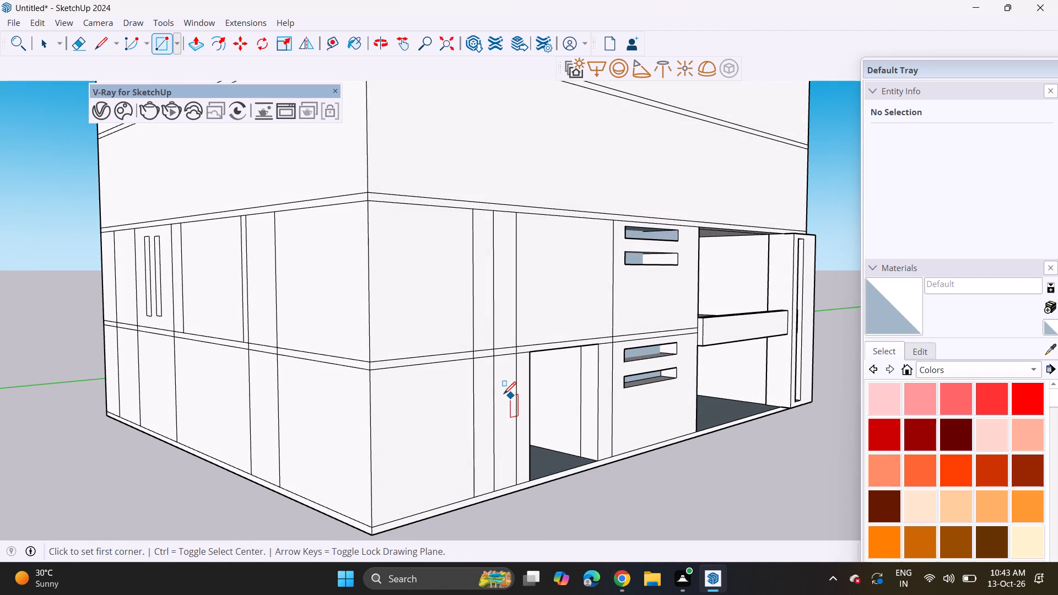
scroll(497, 380, up, 1)
click(517, 351)
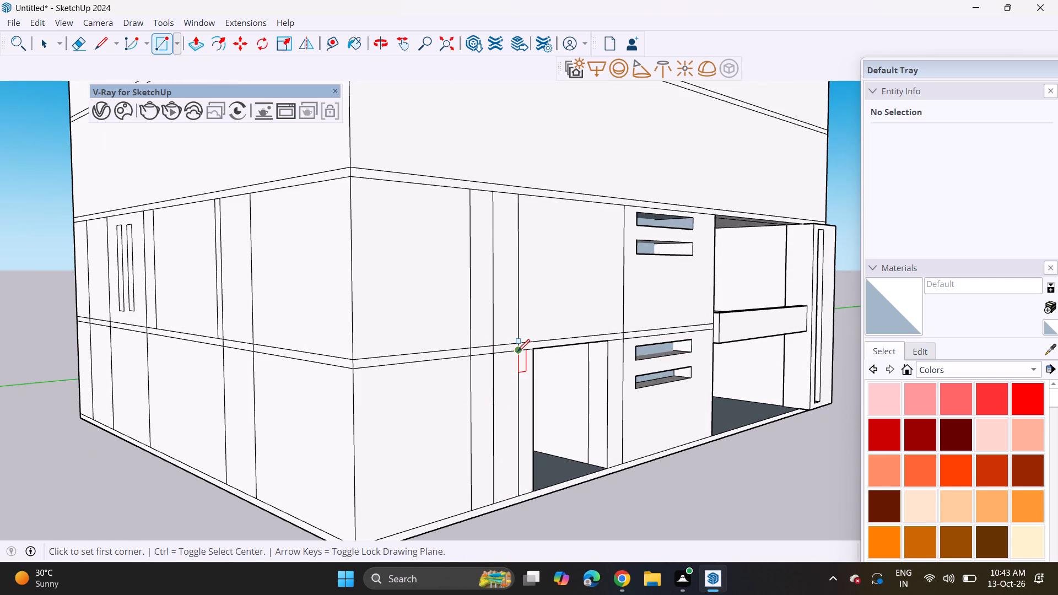
click(493, 443)
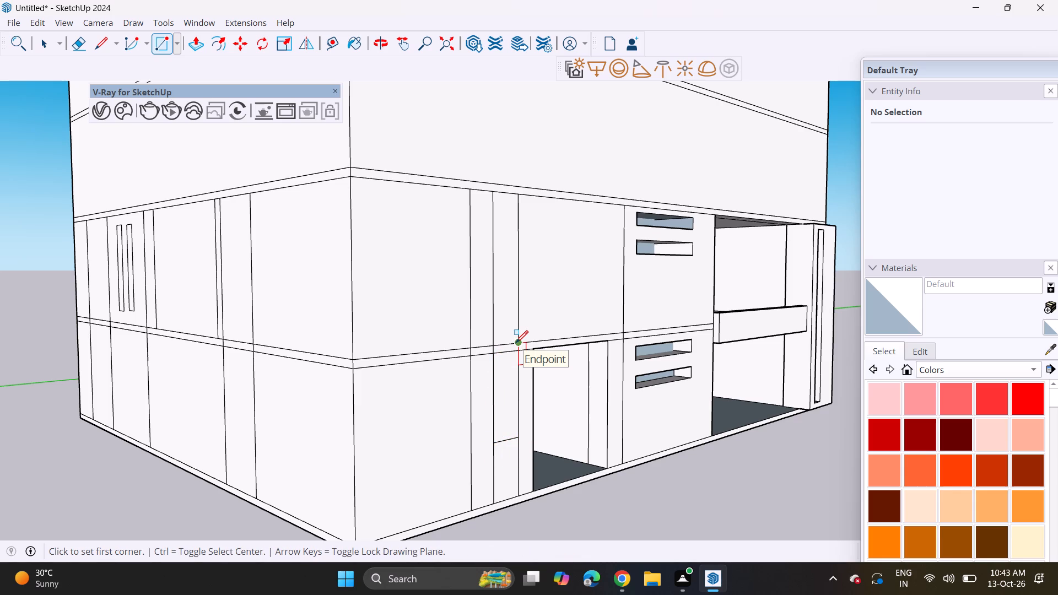
click(516, 343)
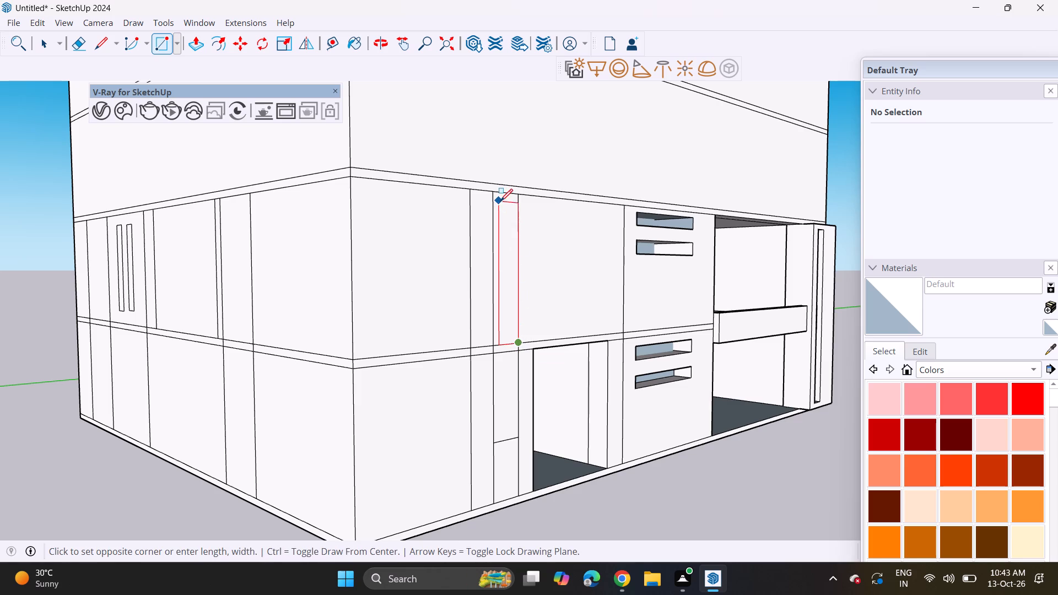
click(492, 204)
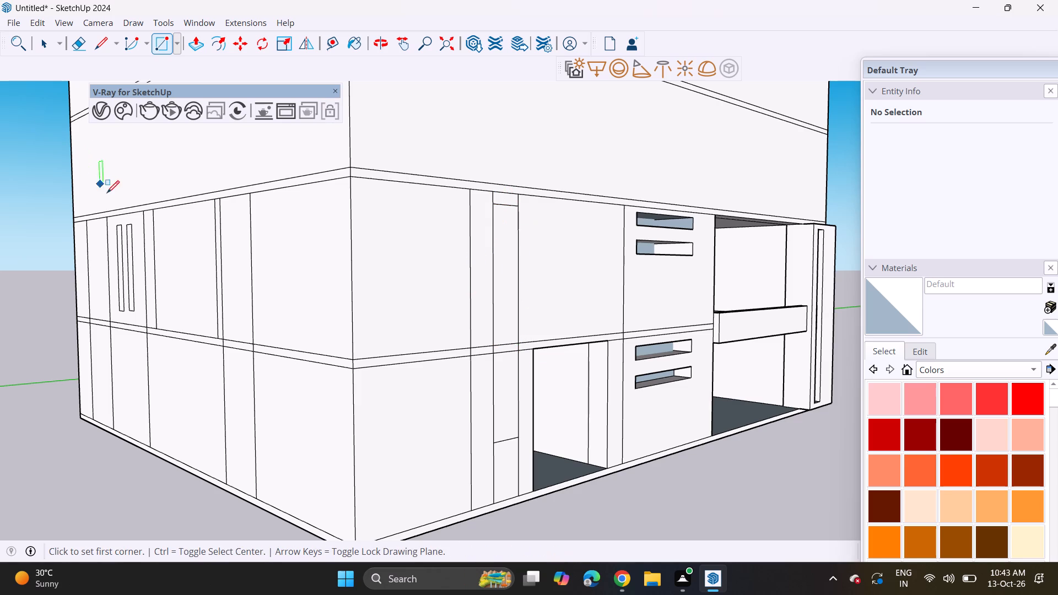
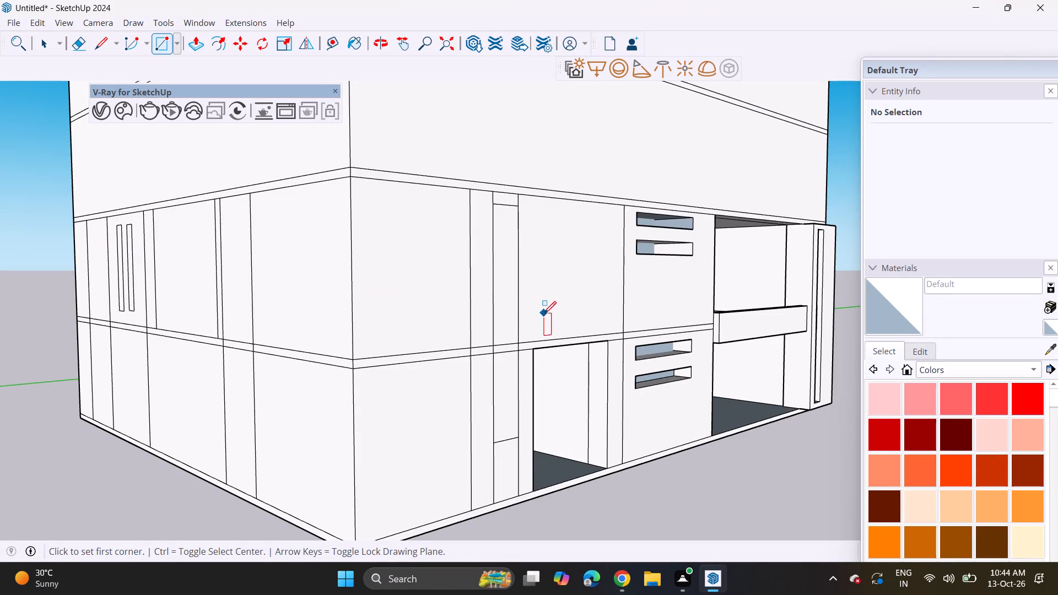
Push/Pull the ground-storey rectangle in the narrow strip beside the door recess inward in successive passes to form a deep recess.
click(199, 45)
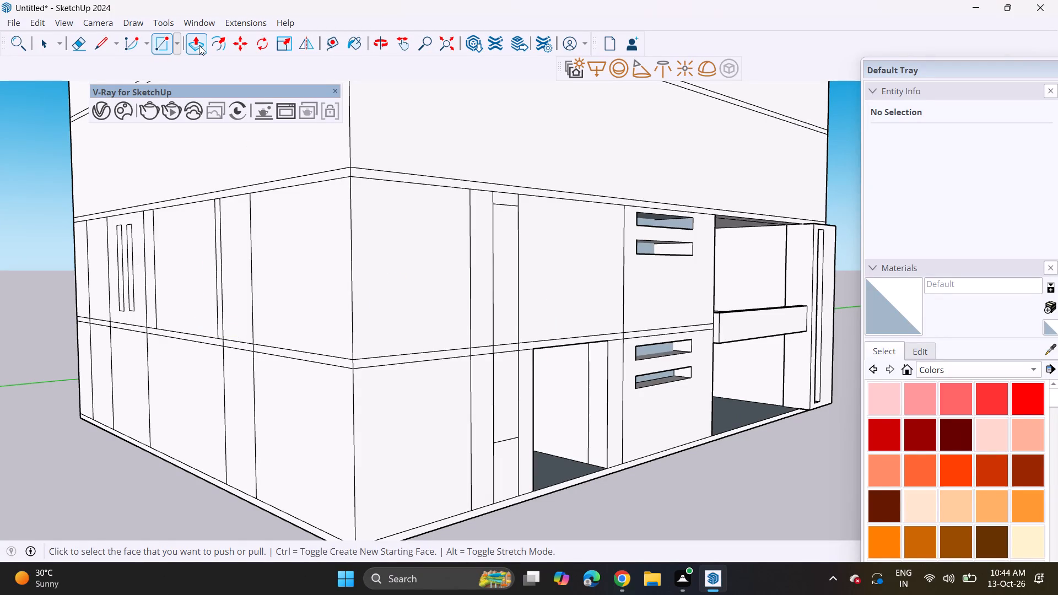
click(514, 410)
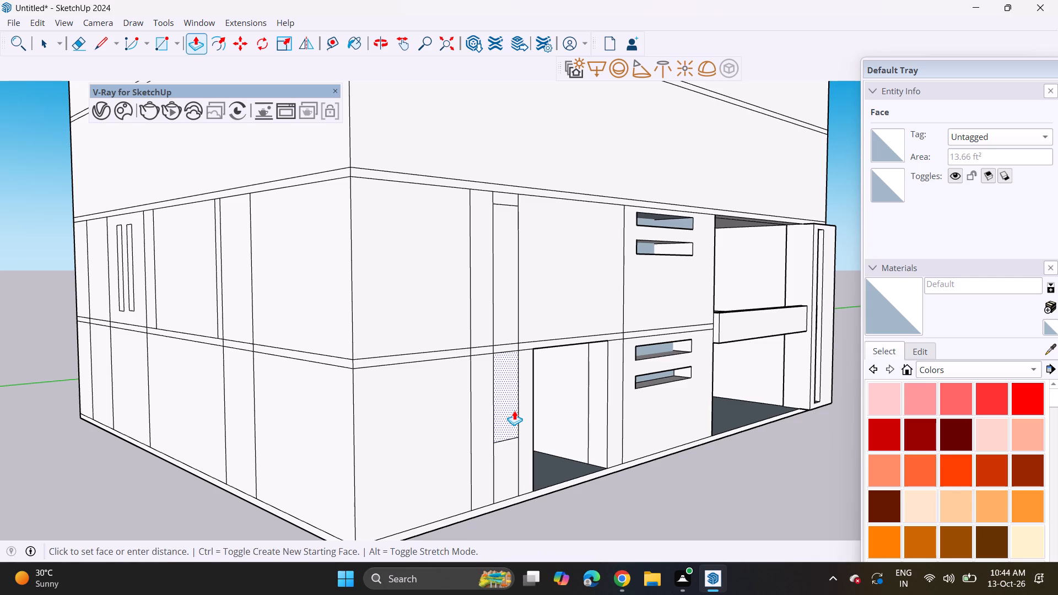
middle_drag(509, 403, 412, 408)
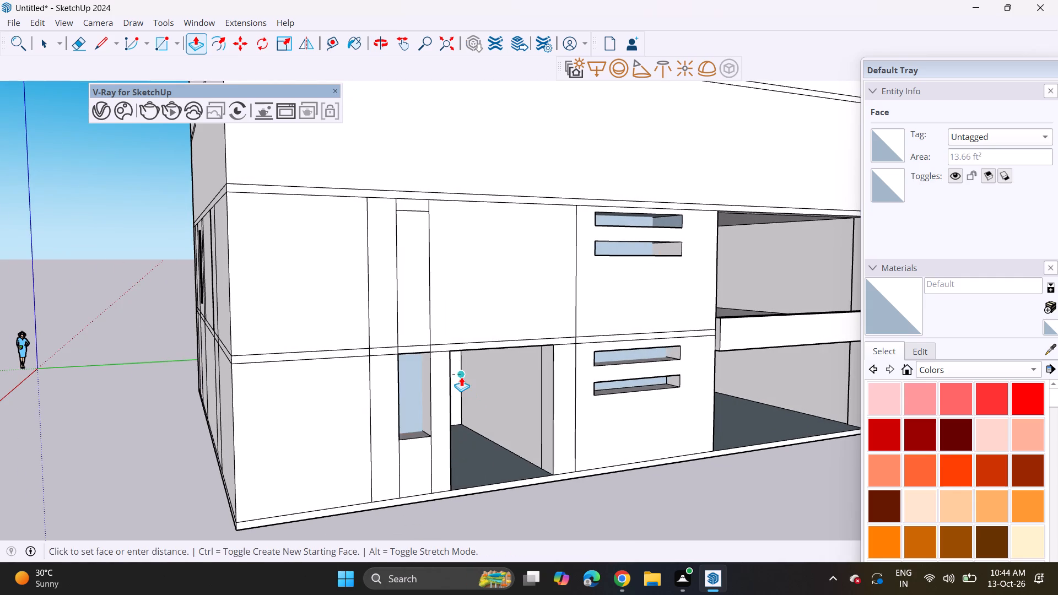
middle_drag(461, 377, 371, 375)
click(434, 380)
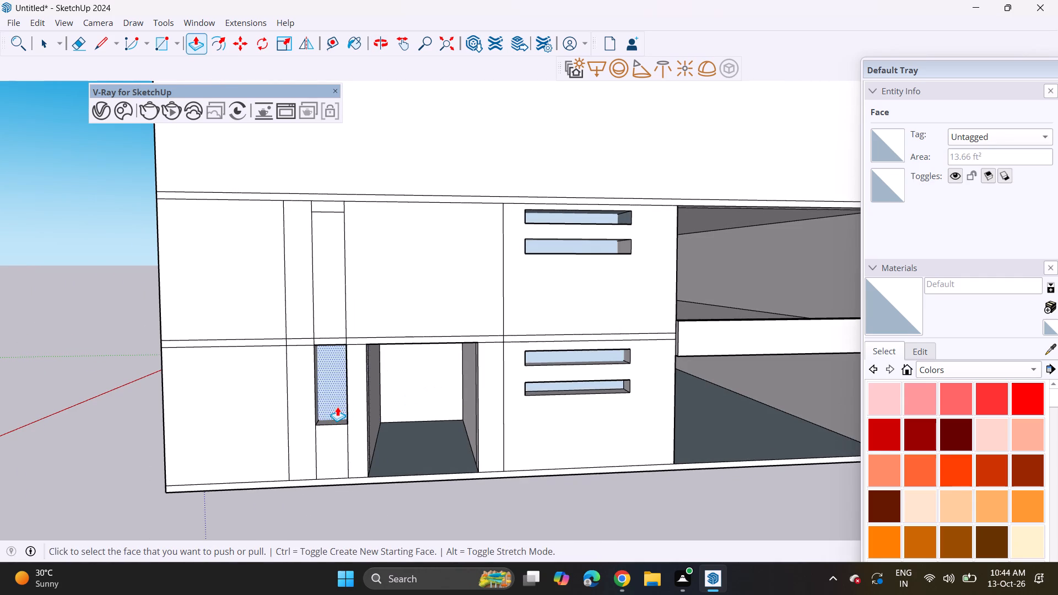
click(337, 407)
click(336, 387)
Delete the short horizontal edge just below the second storey's top in the narrow vertical strip.
middle_drag(255, 415, 436, 377)
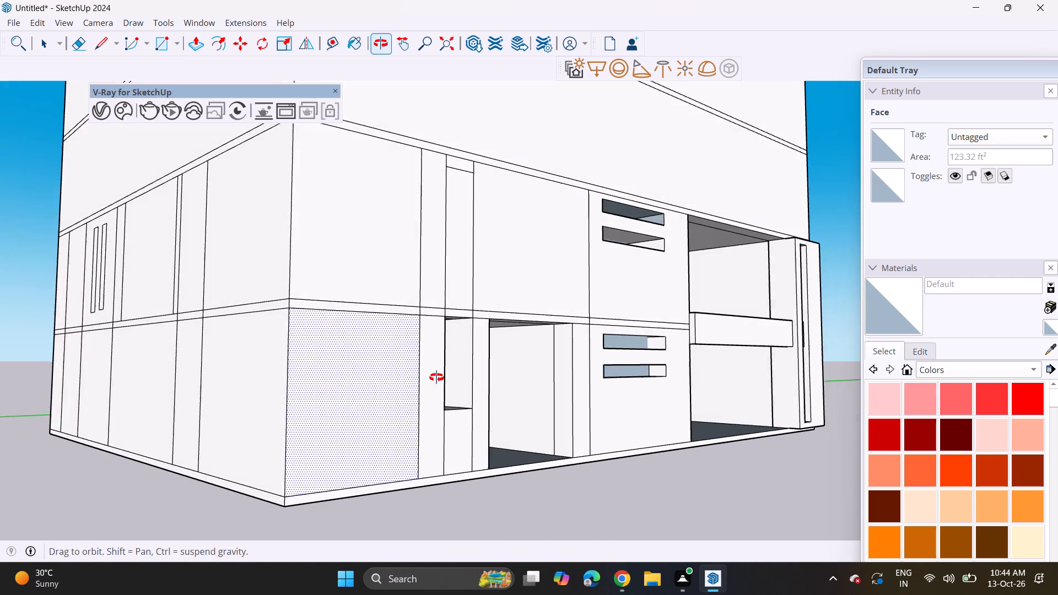
middle_drag(436, 377, 438, 408)
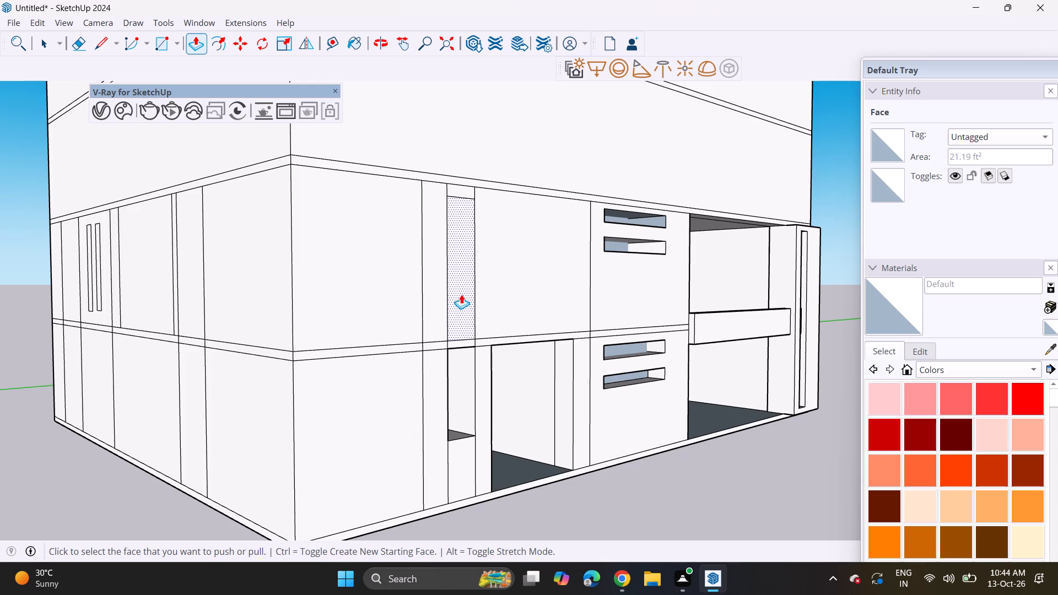
key(space)
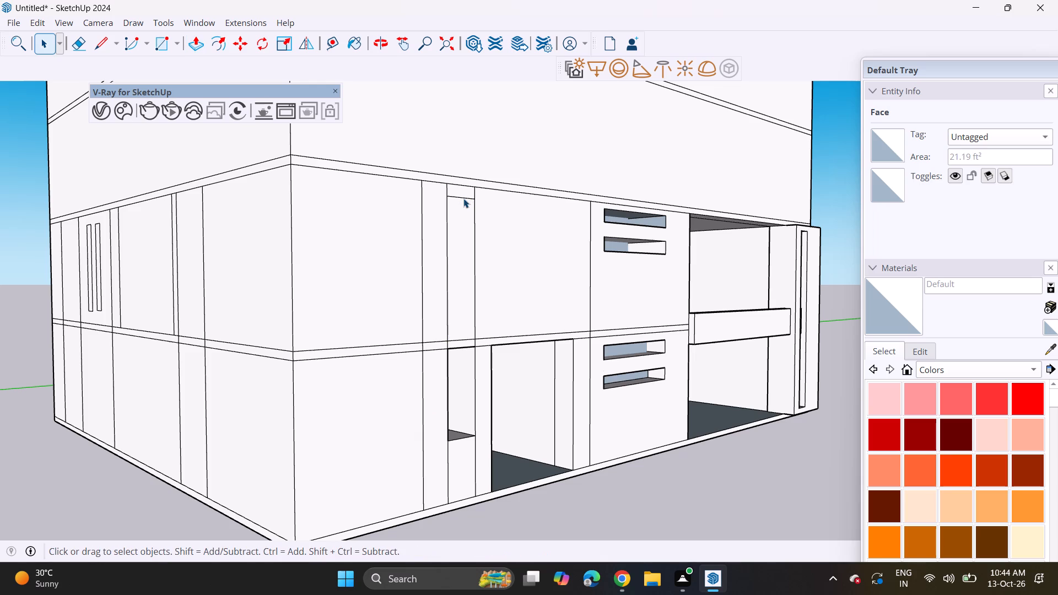
click(463, 198)
key(Delete)
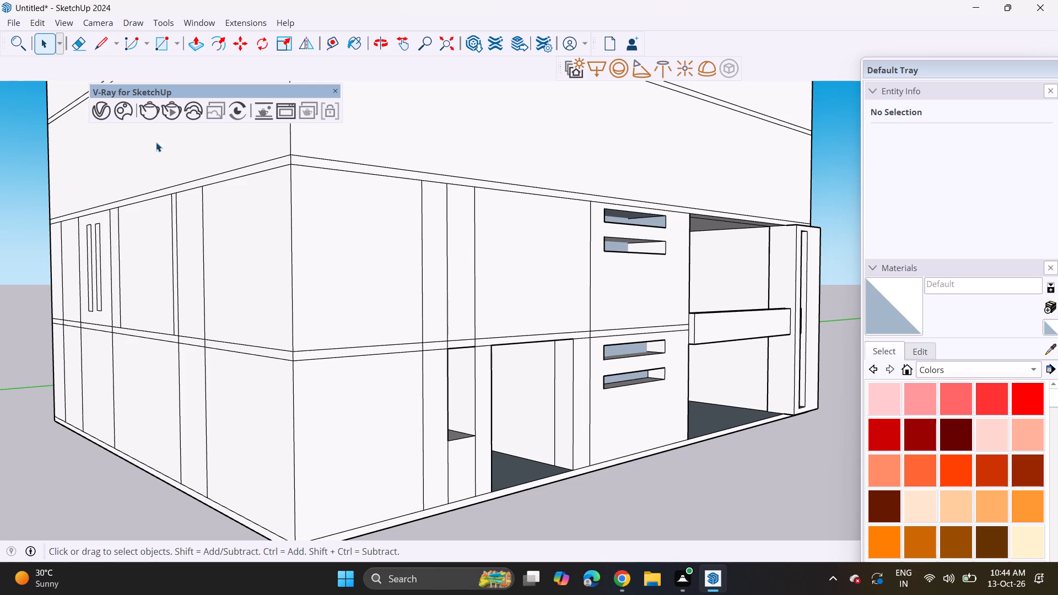
Push/Pull the full-height second-storey strip inward in successive passes to form a deep recess above the ground-storey one.
click(192, 45)
click(460, 296)
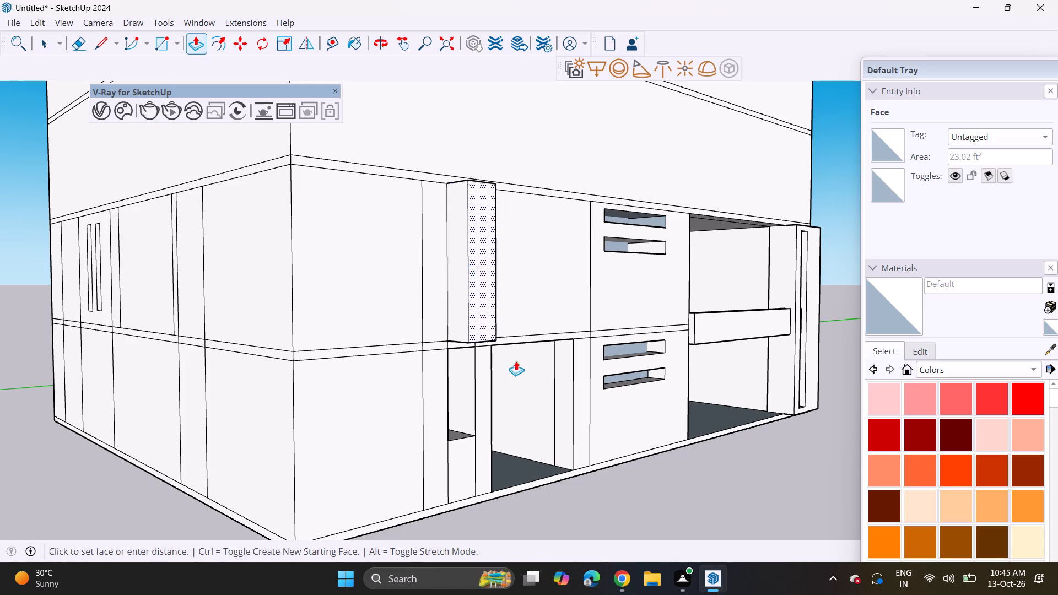
middle_drag(525, 386, 309, 388)
click(411, 380)
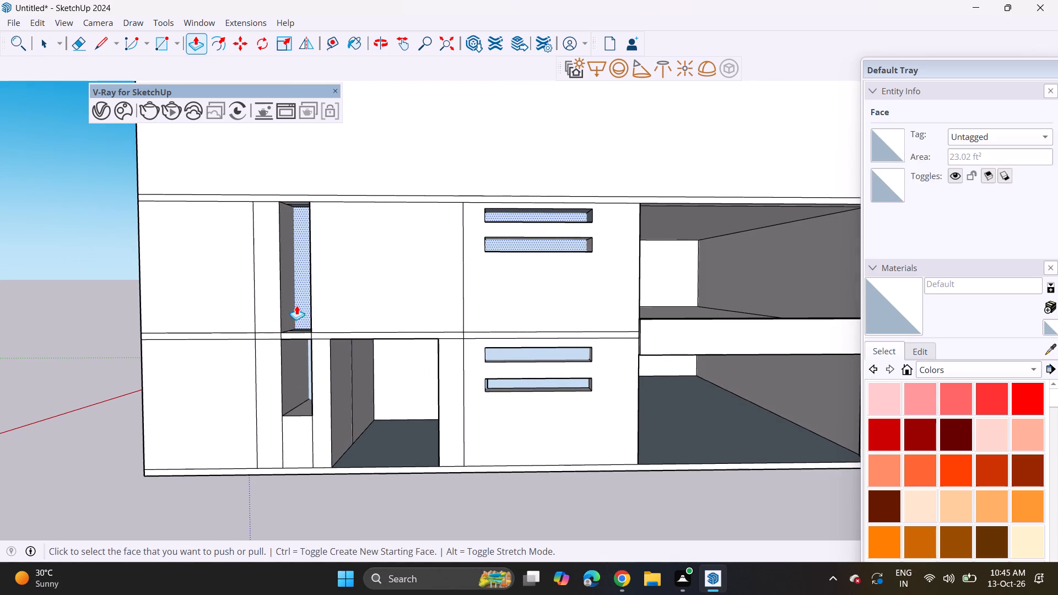
click(300, 304)
click(381, 368)
Draw a line across the floor of the second-storey recess, set slightly back from and parallel to its front edge.
middle_drag(306, 372, 417, 361)
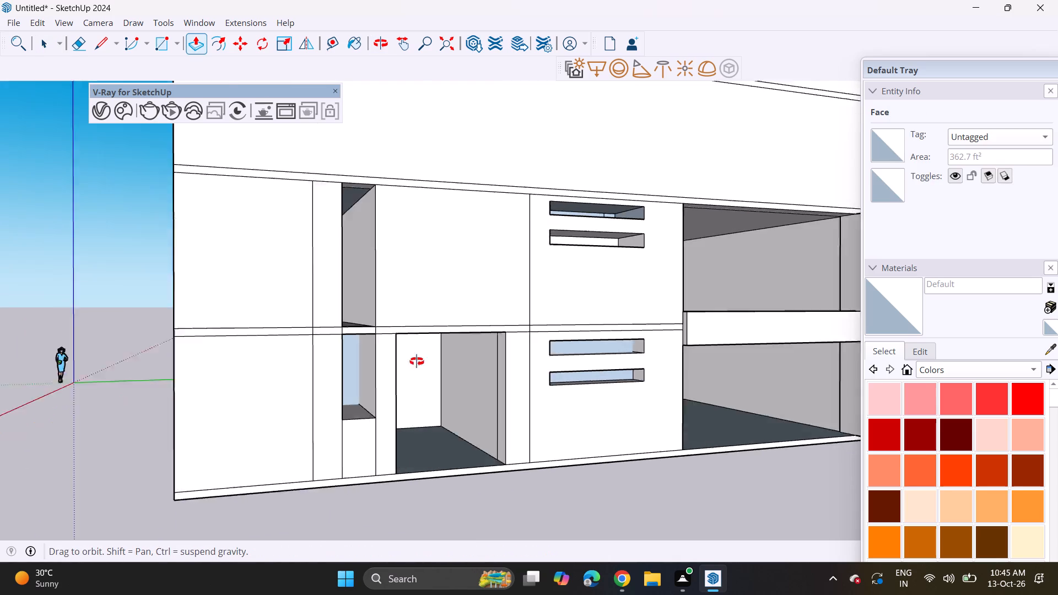
middle_drag(417, 361, 460, 361)
middle_drag(402, 316, 409, 416)
scroll(409, 416, up, 6)
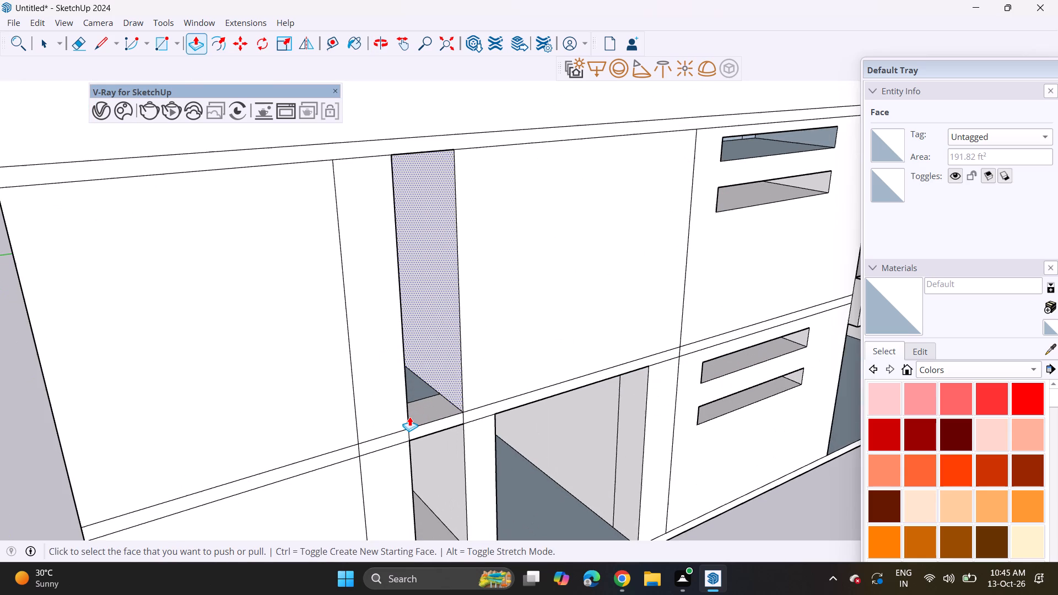
click(102, 49)
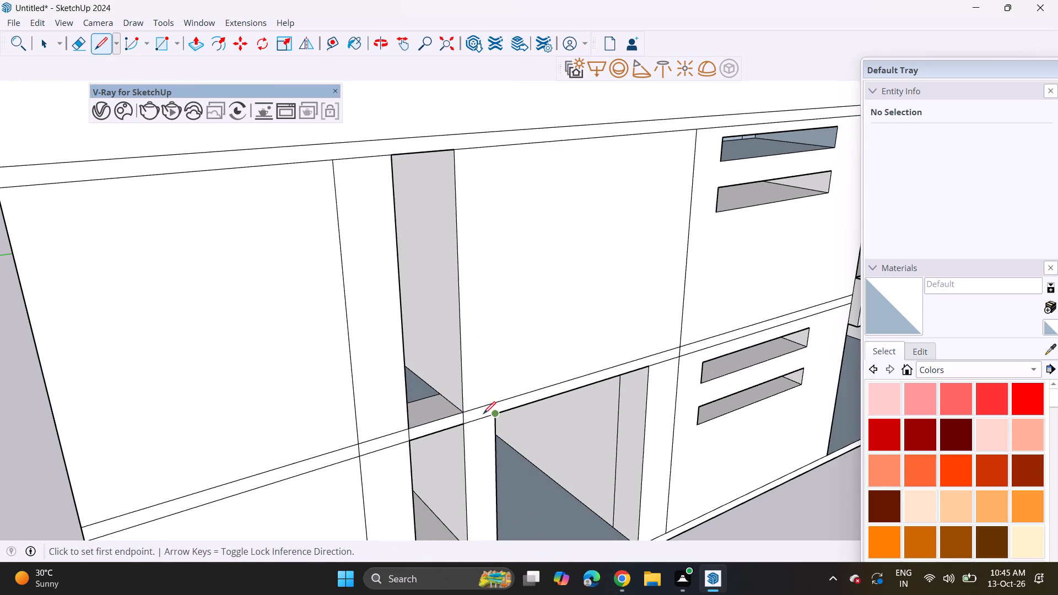
scroll(483, 414, up, 6)
click(434, 397)
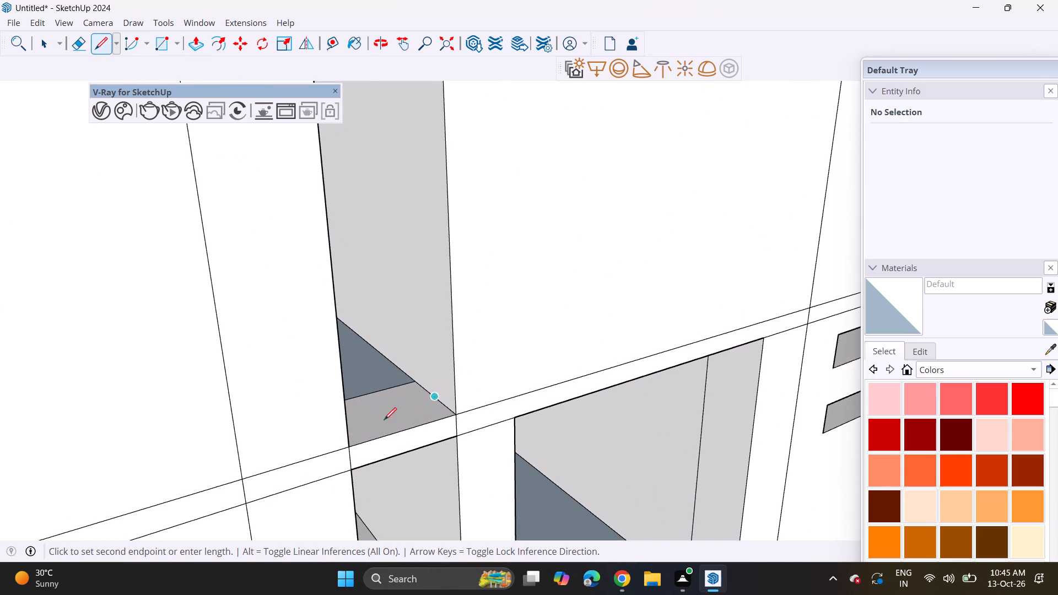
middle_drag(356, 428, 164, 459)
click(218, 357)
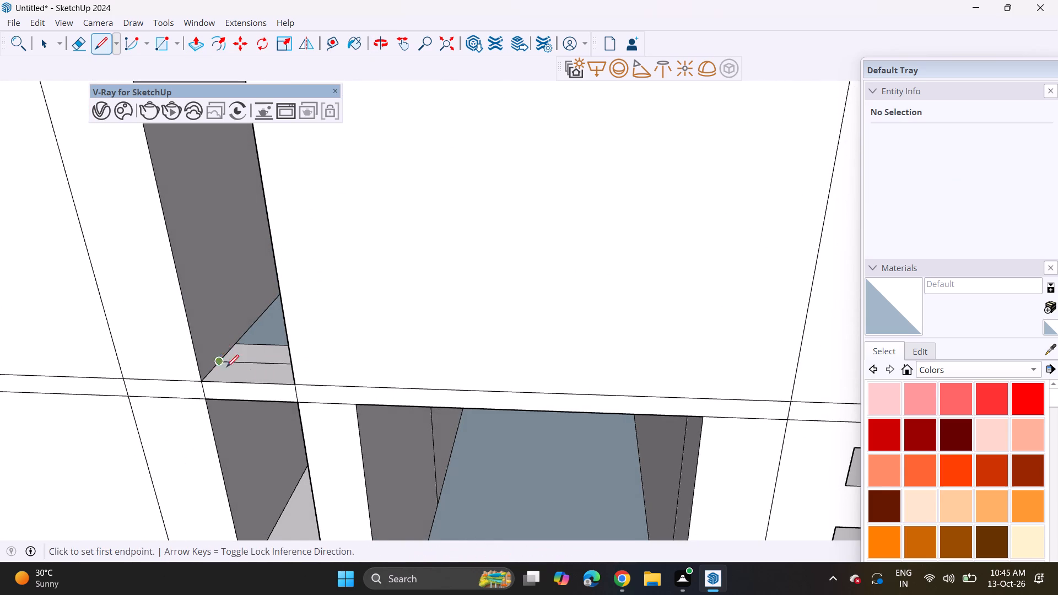
Draw a line across the ceiling of the ground-storey recess, slightly behind and parallel to its front edge.
middle_drag(252, 392, 303, 192)
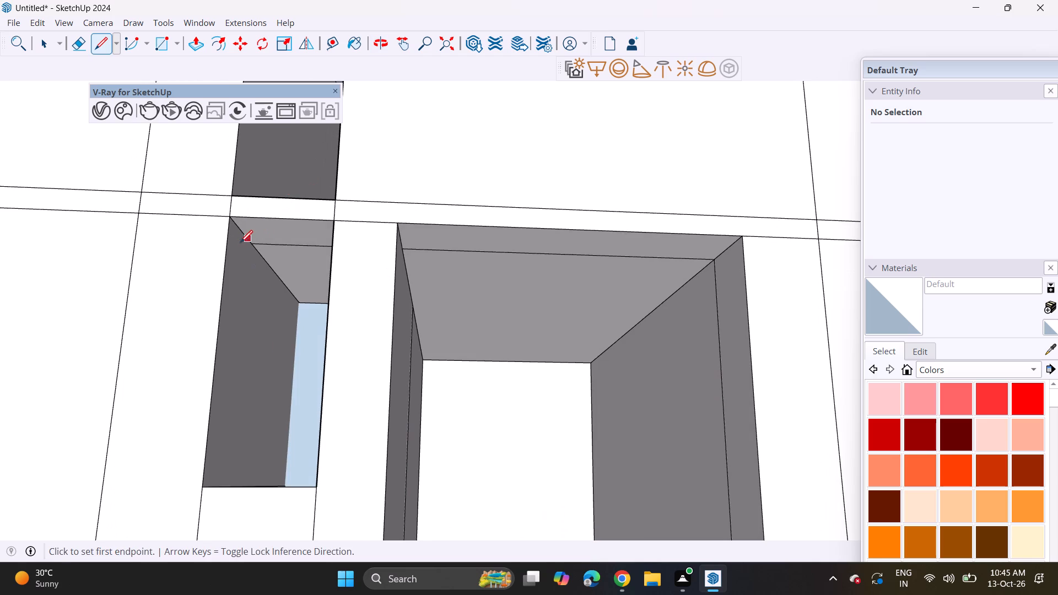
click(242, 234)
middle_drag(319, 231, 448, 252)
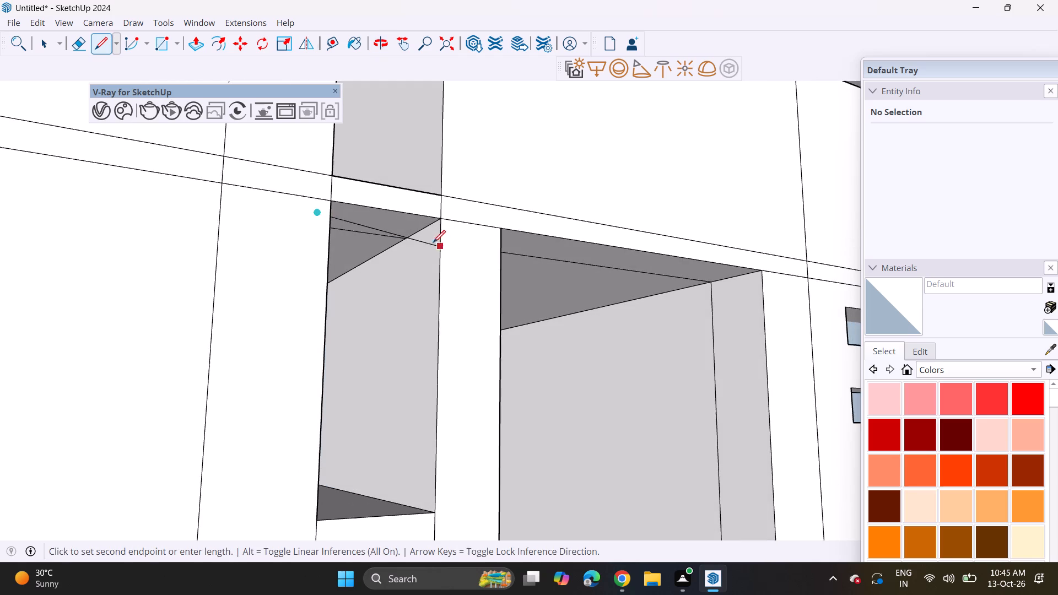
click(417, 237)
Push/Pull the front floor strip of the upper recess upward and the front ceiling strip of the lower recess downward by the same distance.
middle_drag(402, 216, 397, 330)
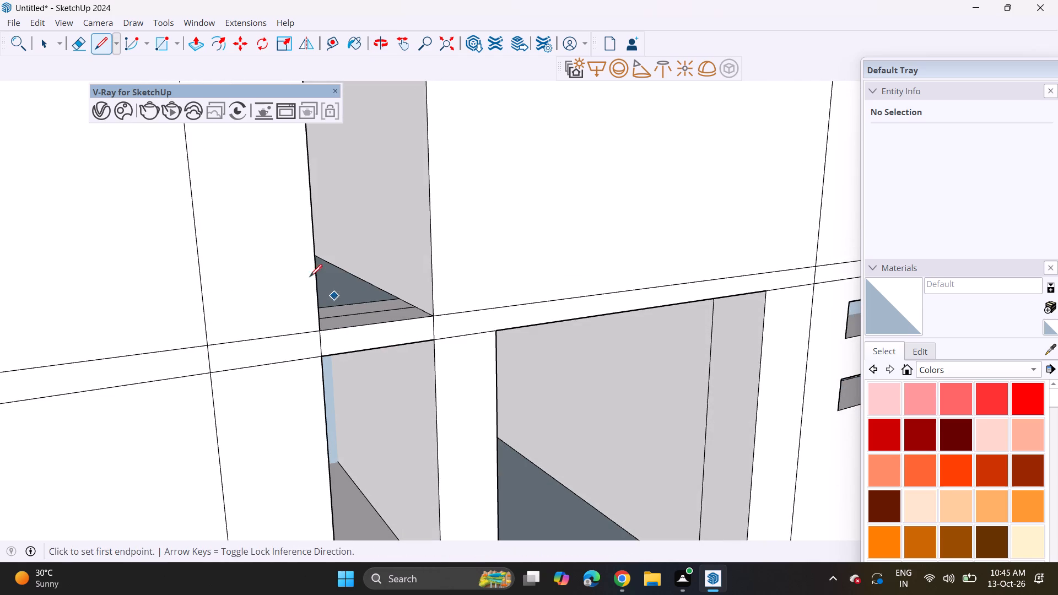
click(199, 41)
click(358, 325)
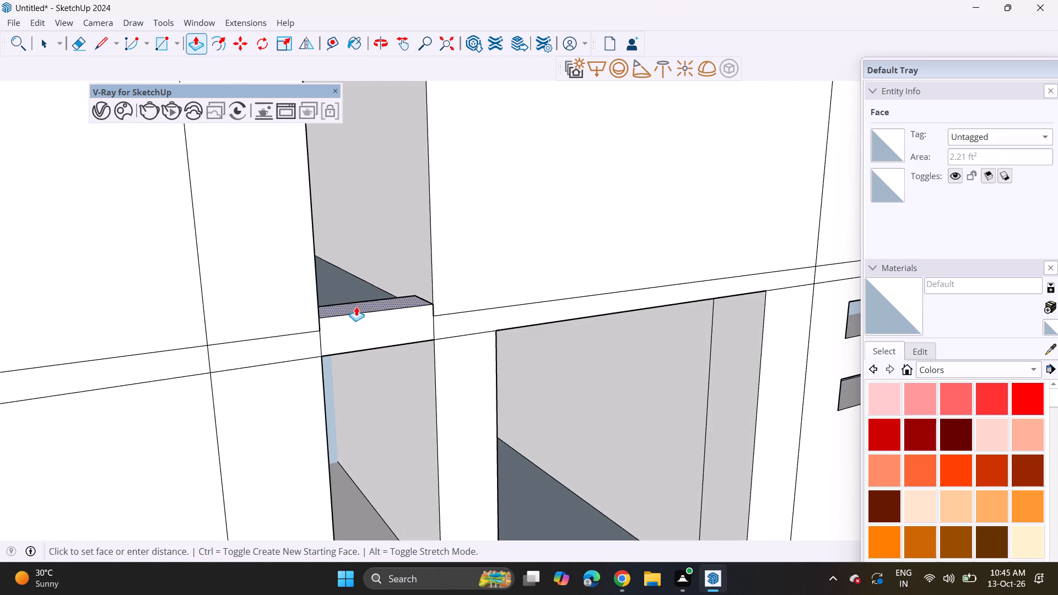
click(354, 288)
middle_drag(397, 327, 344, 129)
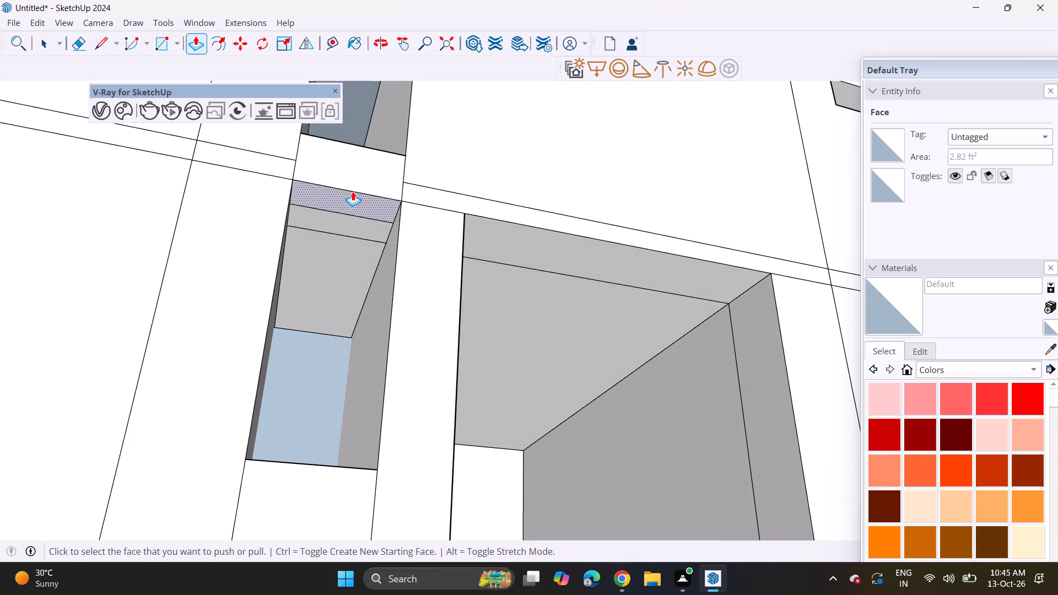
double_click(353, 191)
Push/Pull the ground-storey corner's front panel and the exposed side face inward to open the corner into a recess on both facades.
middle_drag(357, 200, 386, 322)
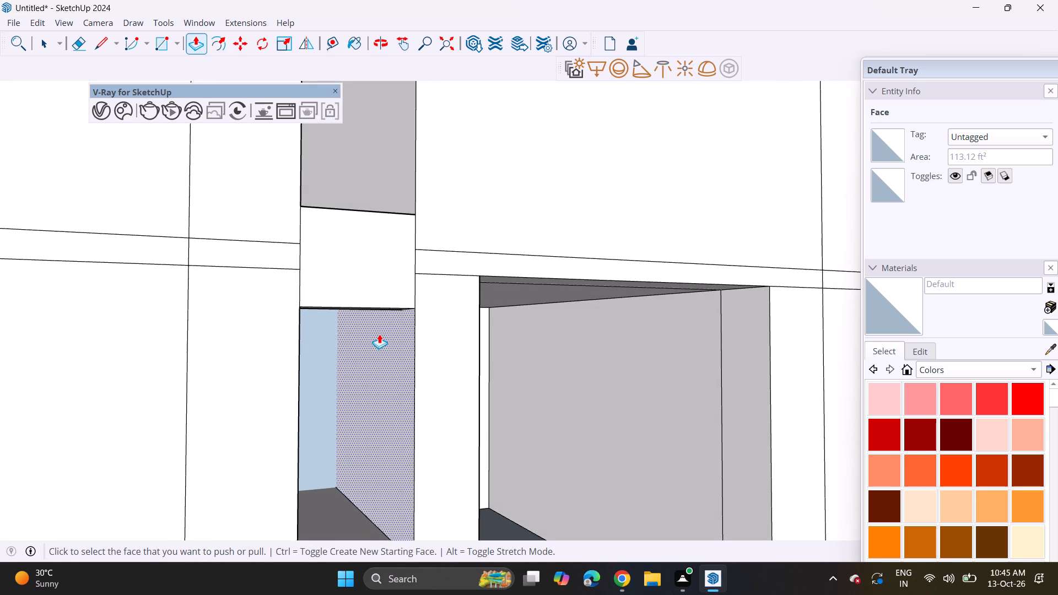
scroll(358, 326, down, 7)
shift+middle_drag(358, 326, 448, 358)
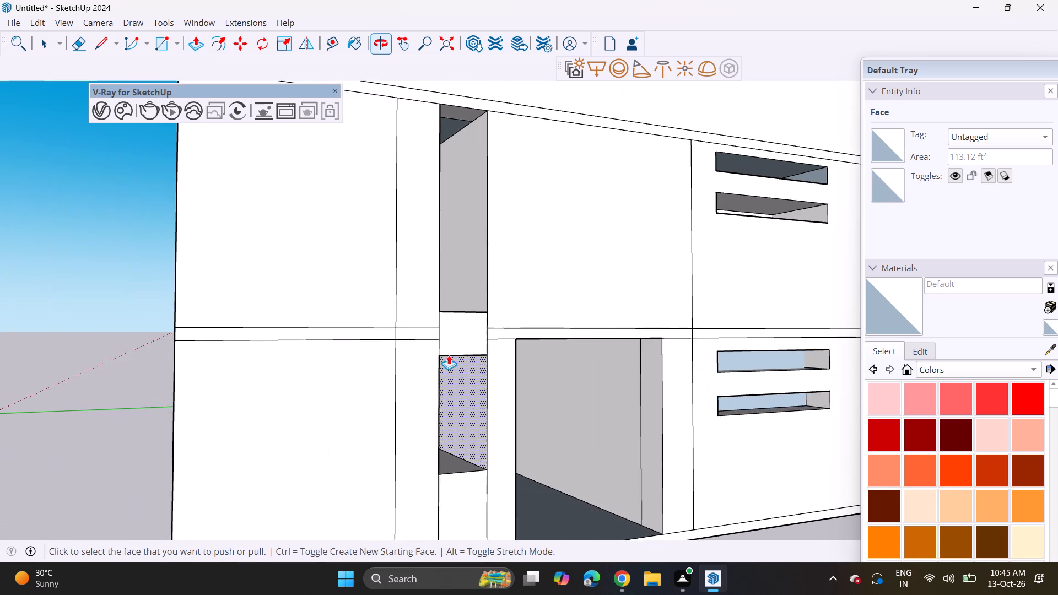
scroll(446, 345, down, 4)
shift+middle_drag(398, 356, 466, 376)
middle_drag(466, 376, 528, 387)
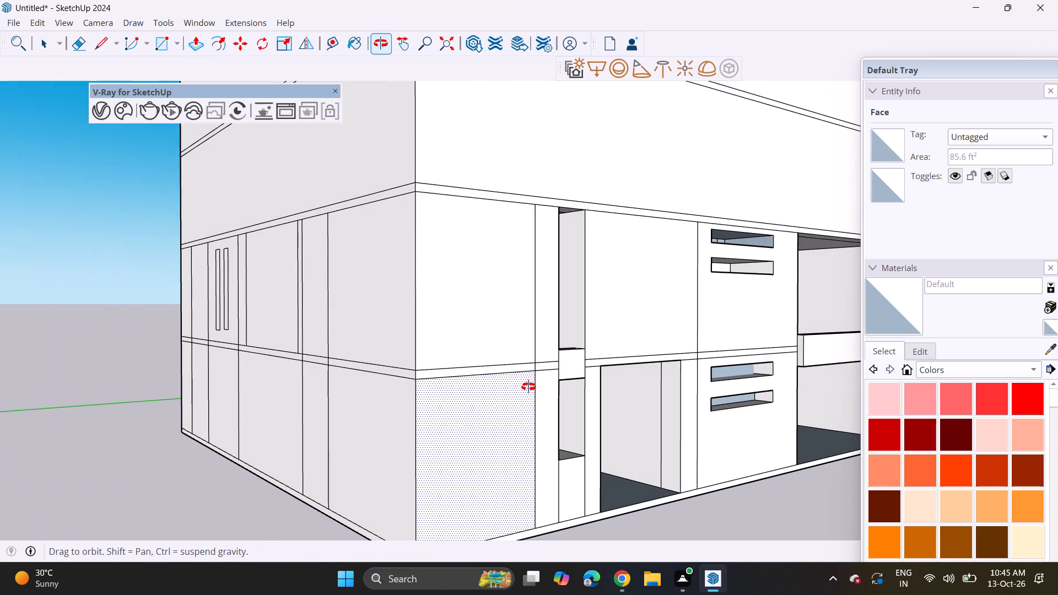
middle_drag(528, 387, 527, 386)
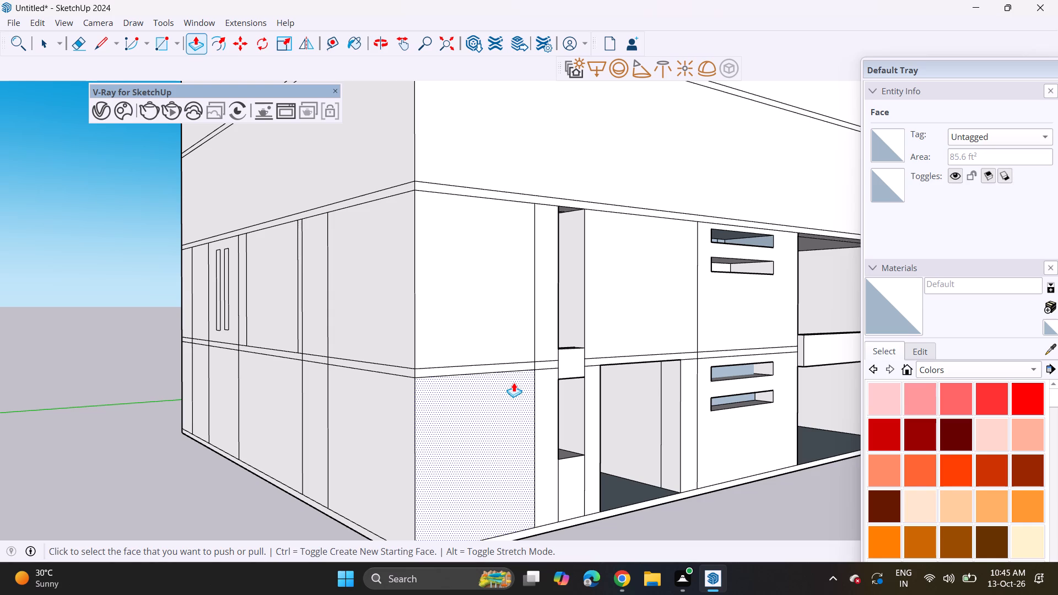
scroll(513, 383, down, 1)
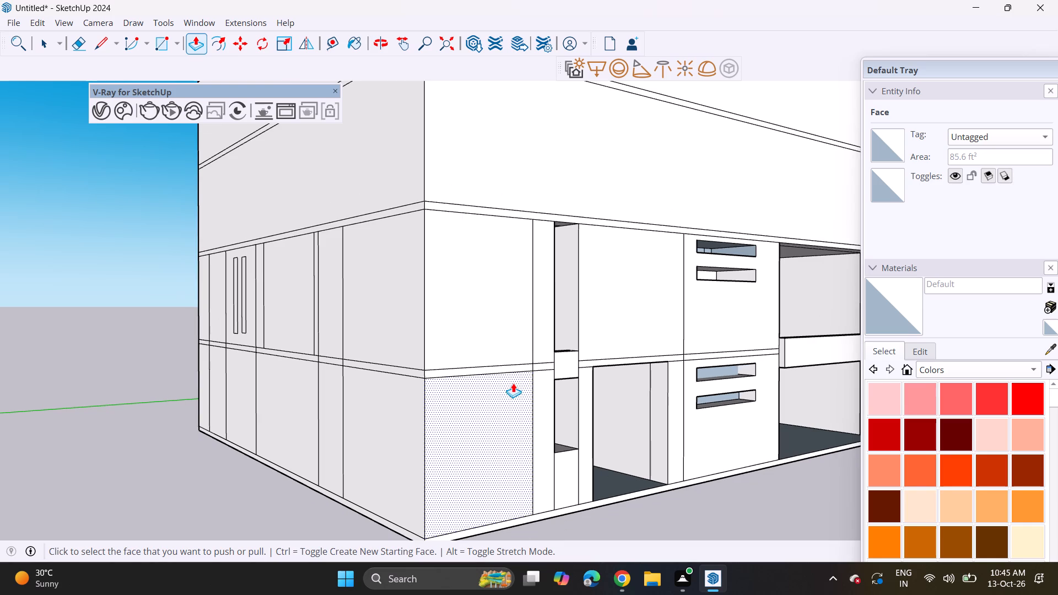
click(479, 443)
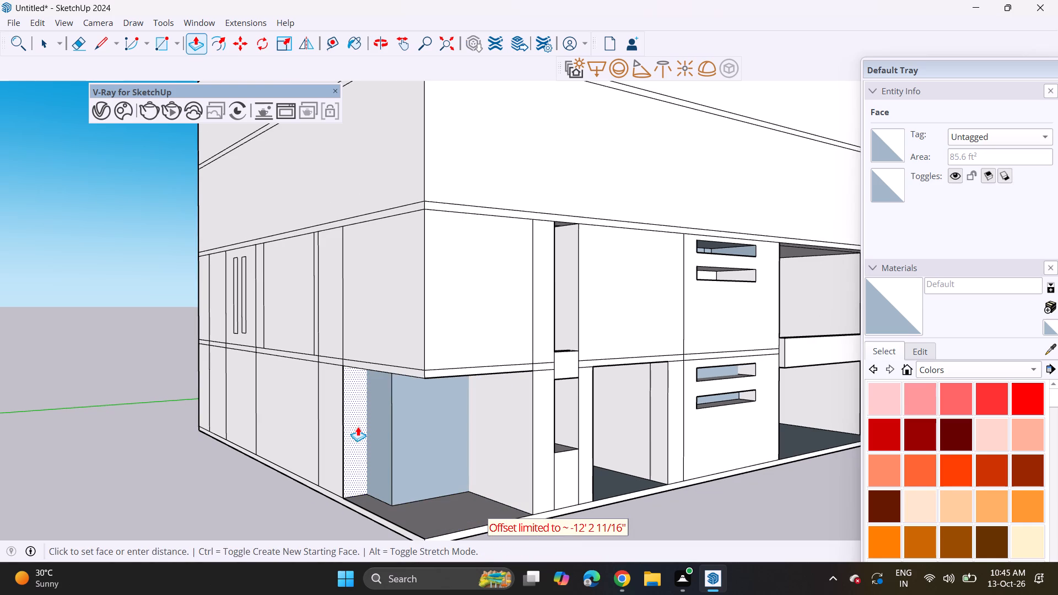
click(358, 426)
click(381, 455)
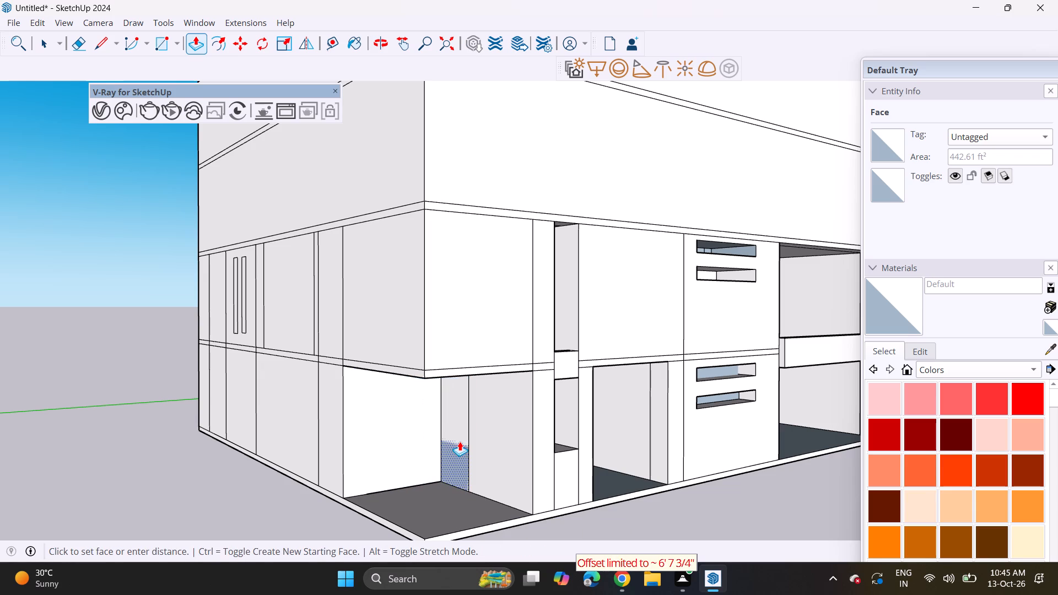
click(460, 441)
Push/Pull the second-storey corner's side panel inward up to the narrow front strip, opening the corner above the ground-storey recess.
double_click(406, 338)
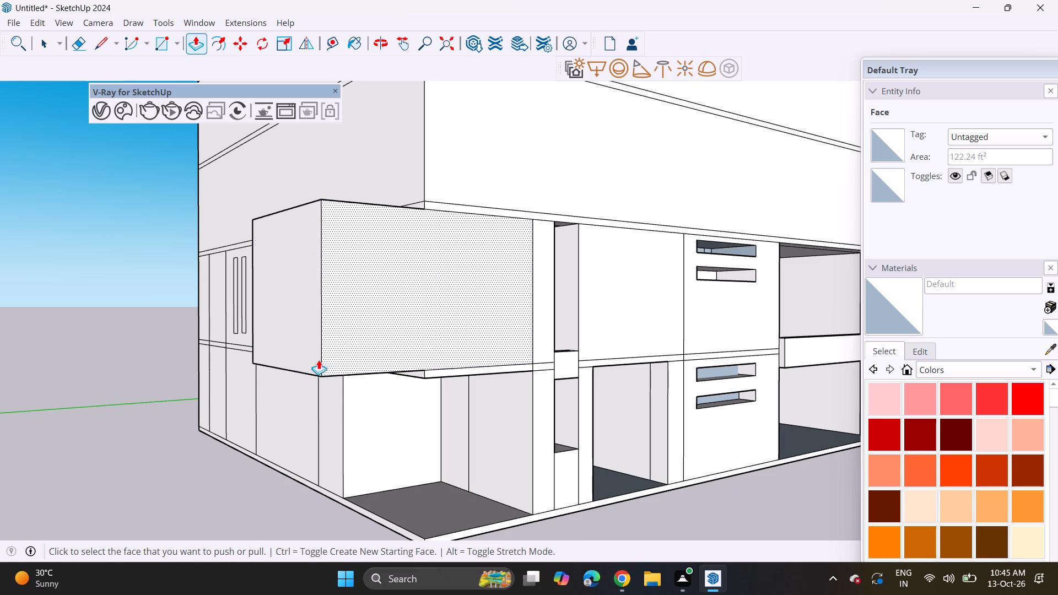
key(ctrl+z)
click(375, 323)
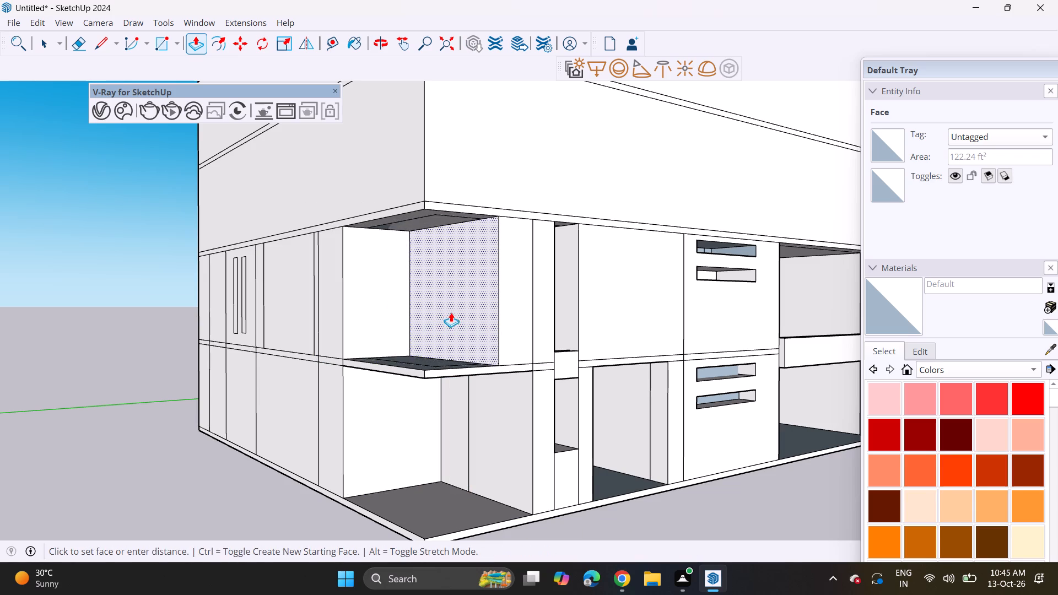
click(493, 309)
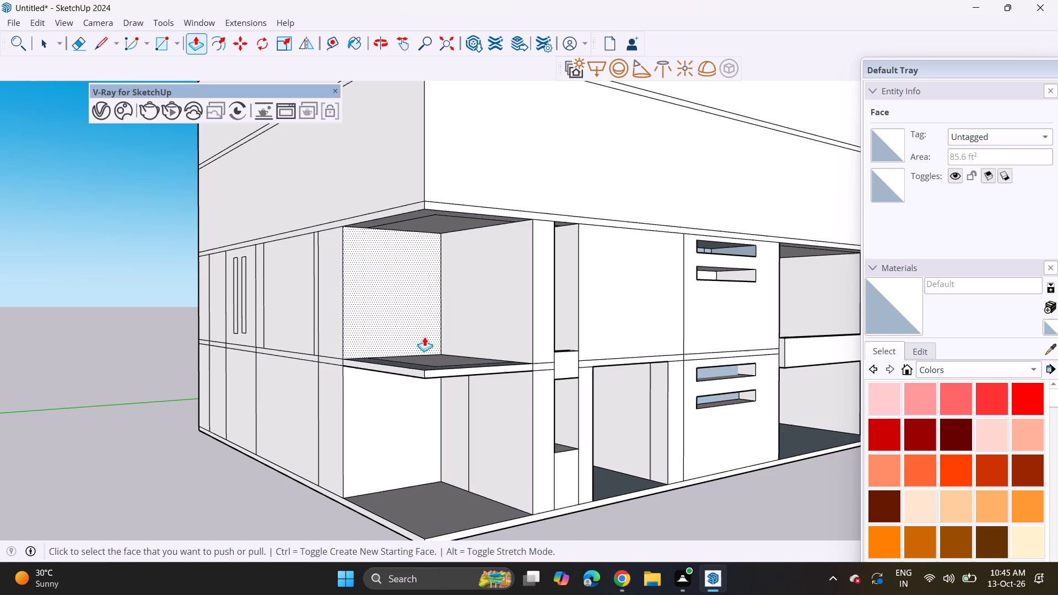
Move the far vertical edge of the wide second-storey side panel away from the open corner to align with the ground-storey panel line below.
scroll(424, 337, down, 3)
middle_drag(368, 350, 503, 365)
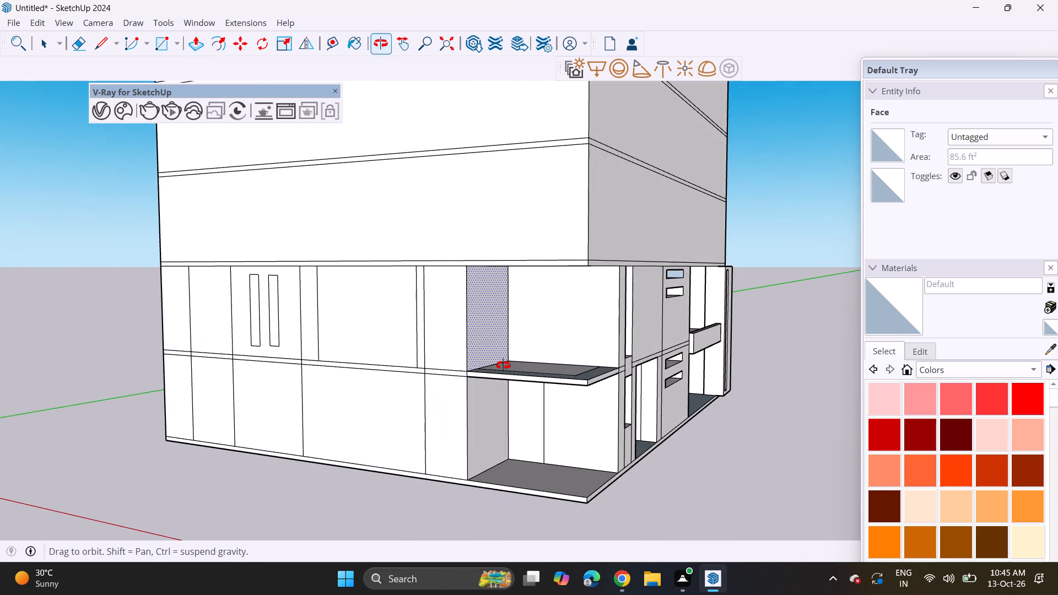
middle_drag(503, 365, 506, 374)
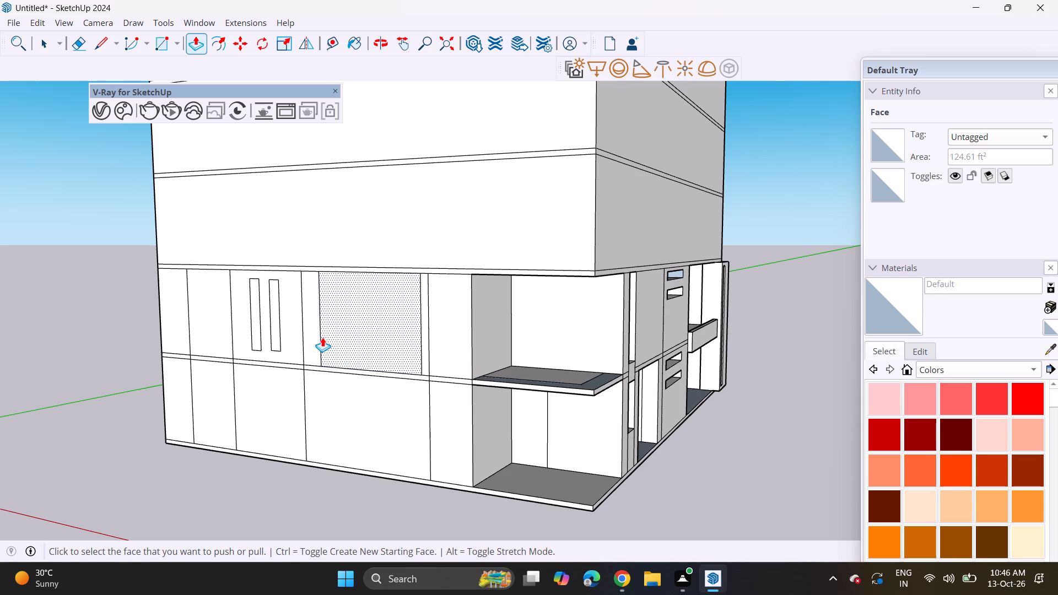
key(space)
click(323, 350)
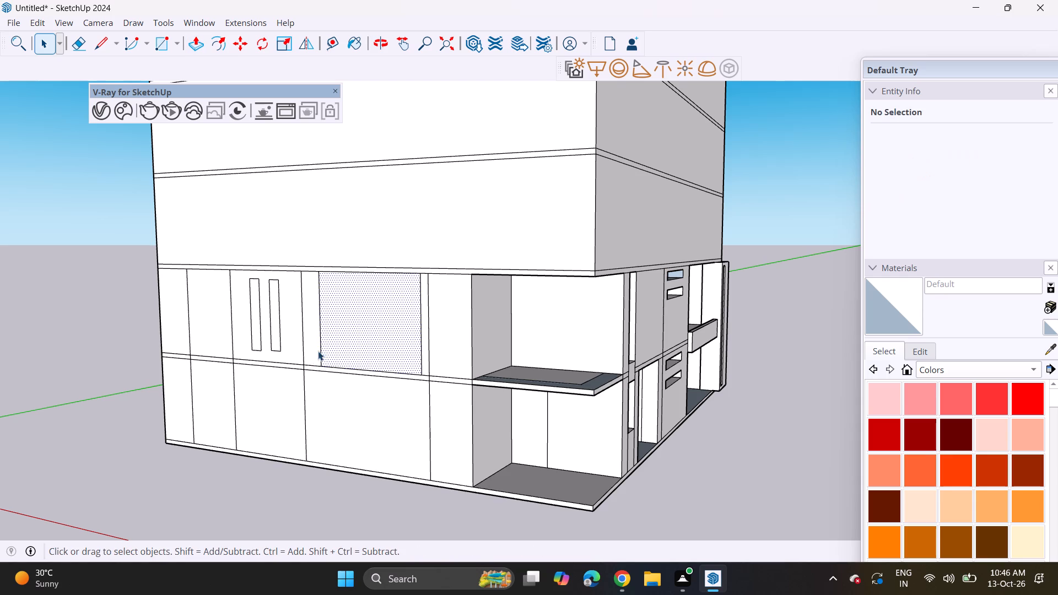
click(322, 347)
key(m)
click(325, 367)
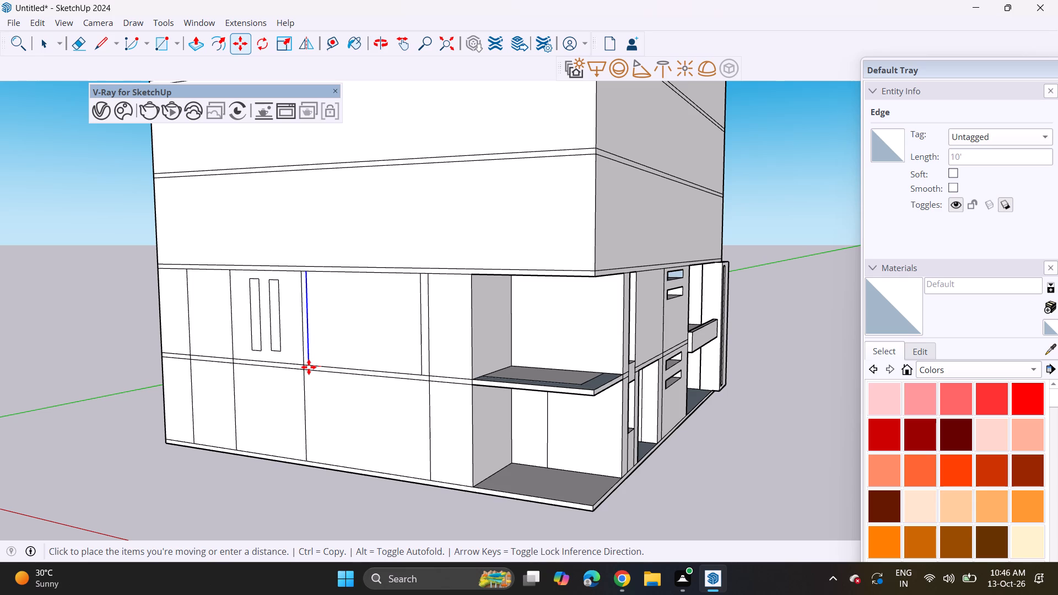
click(305, 369)
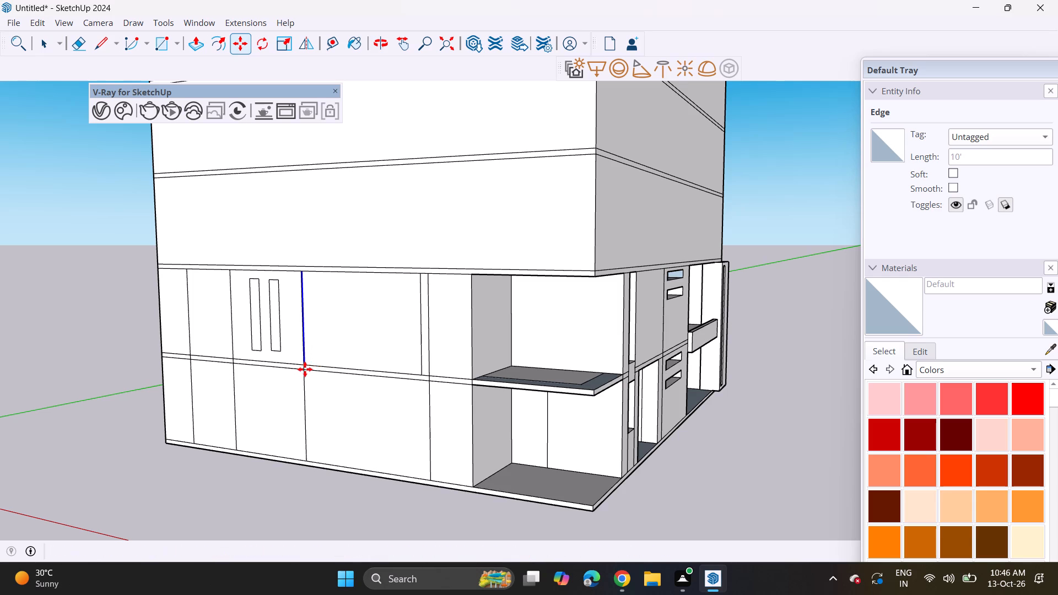
Move the near vertical edge of the wide second-storey side panel to align with the ground-storey panel line below.
key(space)
click(422, 355)
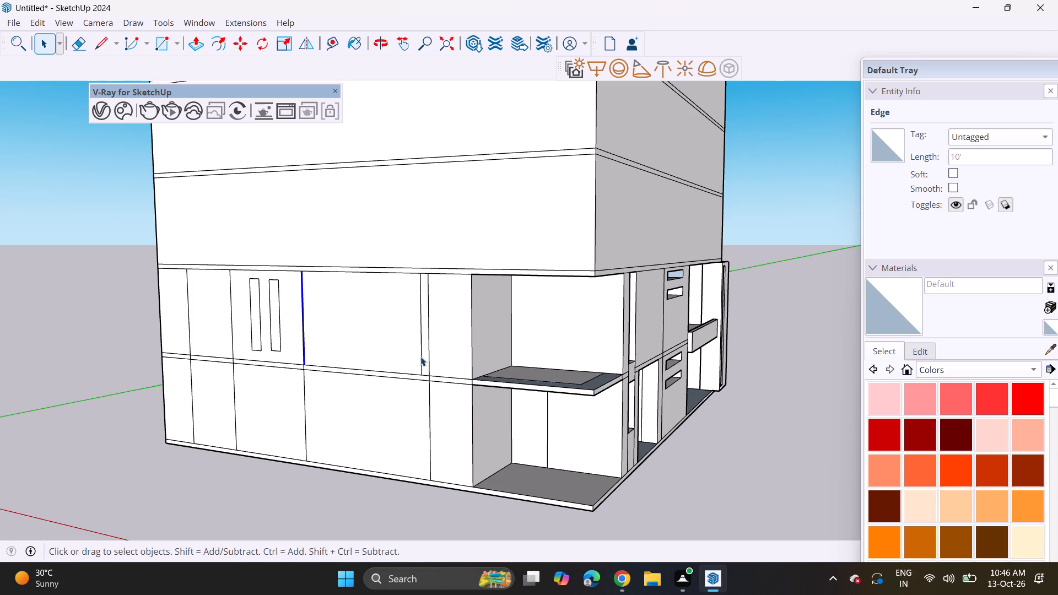
key(m)
click(417, 371)
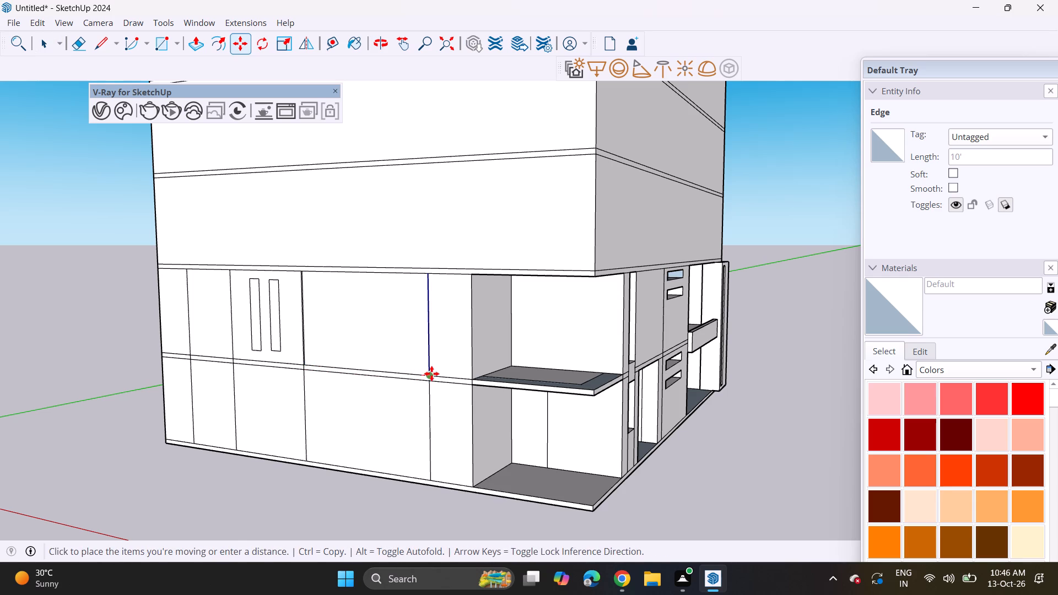
click(431, 374)
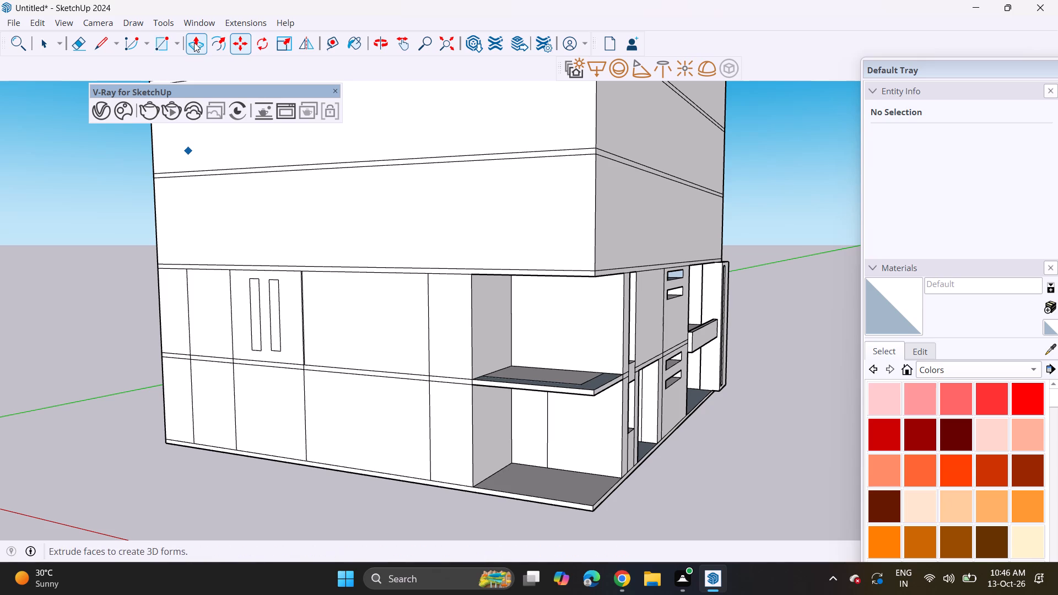
Push/Pull the realigned wide second-storey side panel inward to form a deep recess above the wide ground-storey panel.
click(194, 42)
click(331, 321)
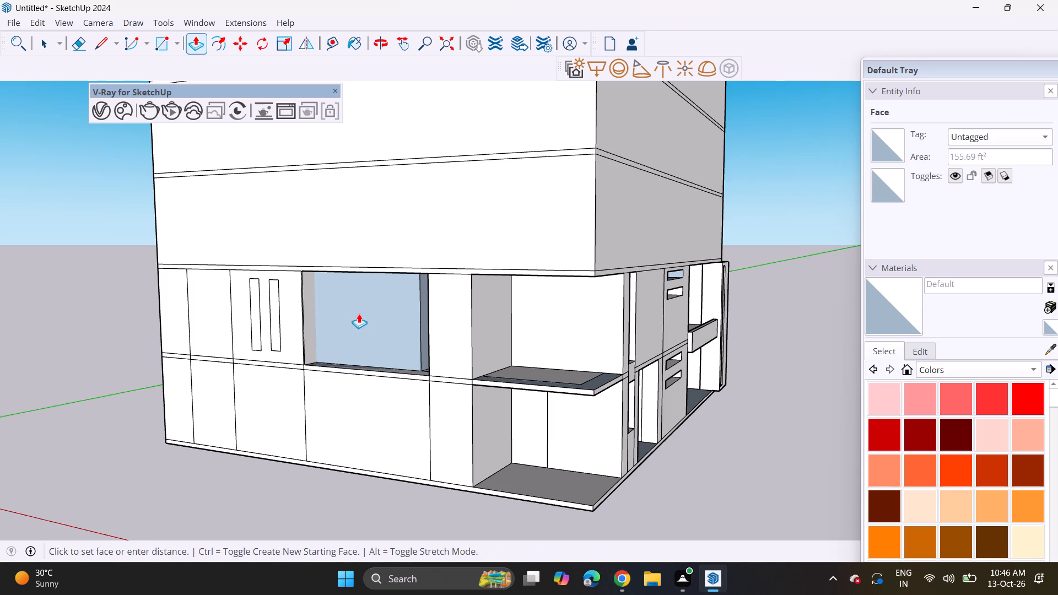
click(359, 313)
click(344, 329)
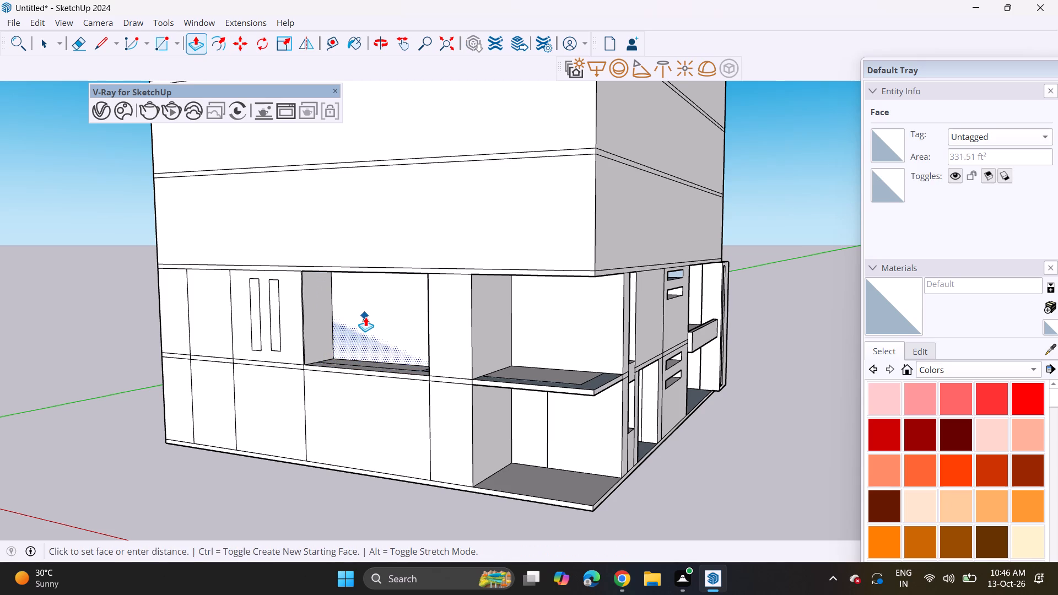
click(371, 315)
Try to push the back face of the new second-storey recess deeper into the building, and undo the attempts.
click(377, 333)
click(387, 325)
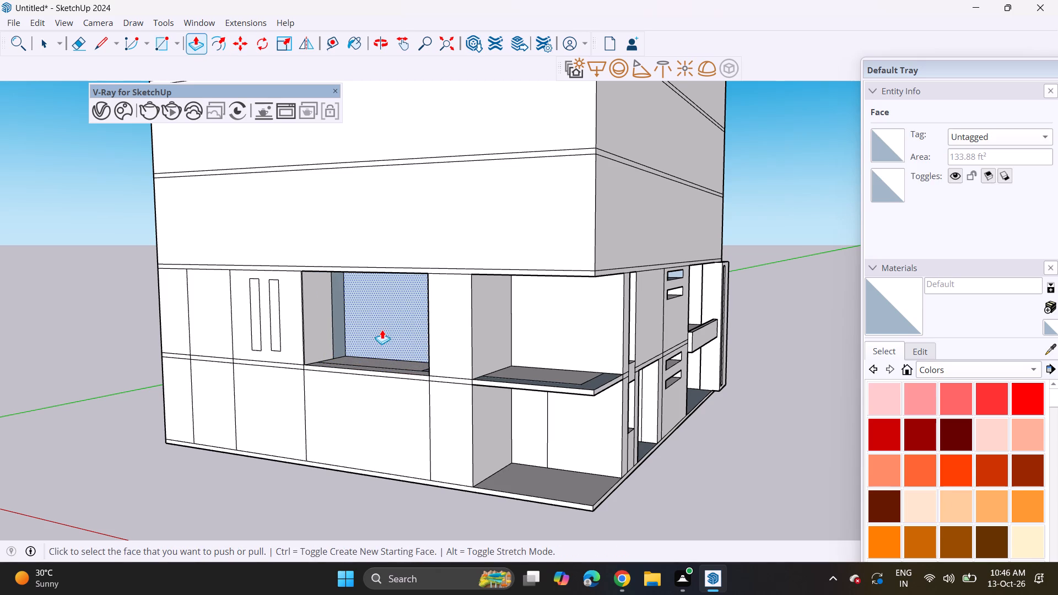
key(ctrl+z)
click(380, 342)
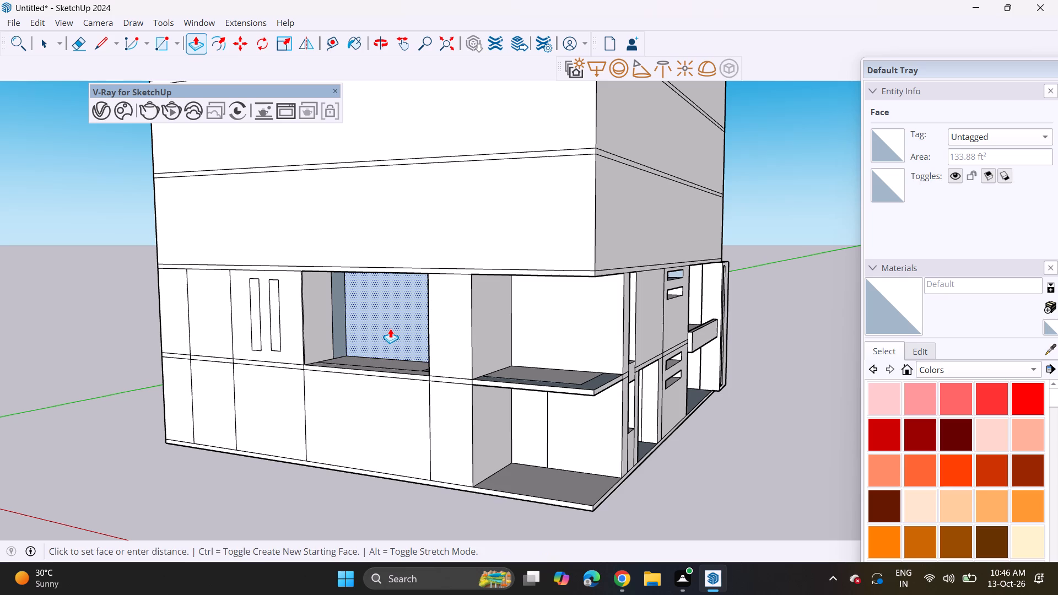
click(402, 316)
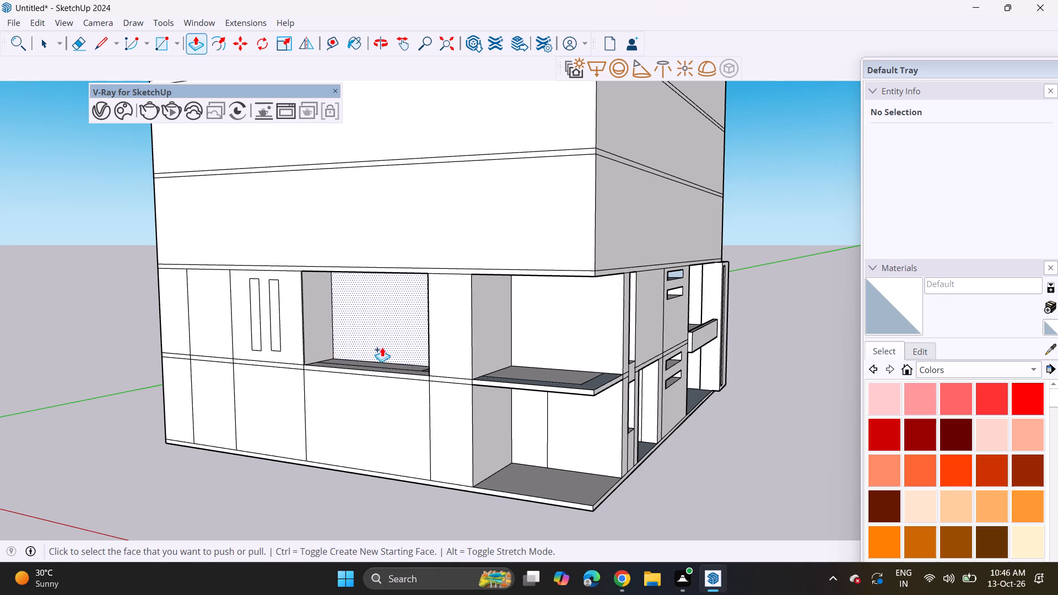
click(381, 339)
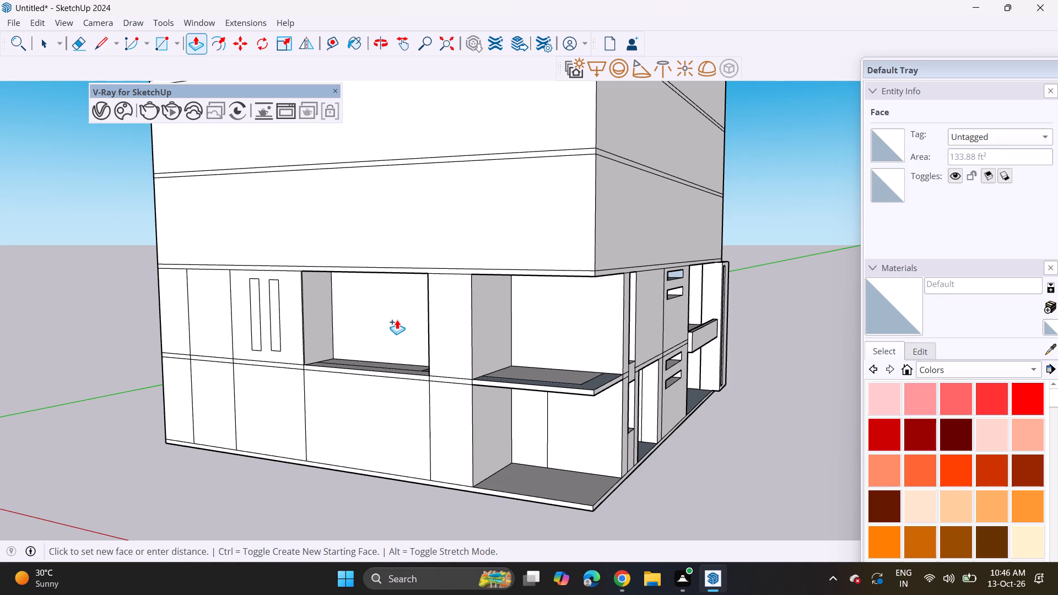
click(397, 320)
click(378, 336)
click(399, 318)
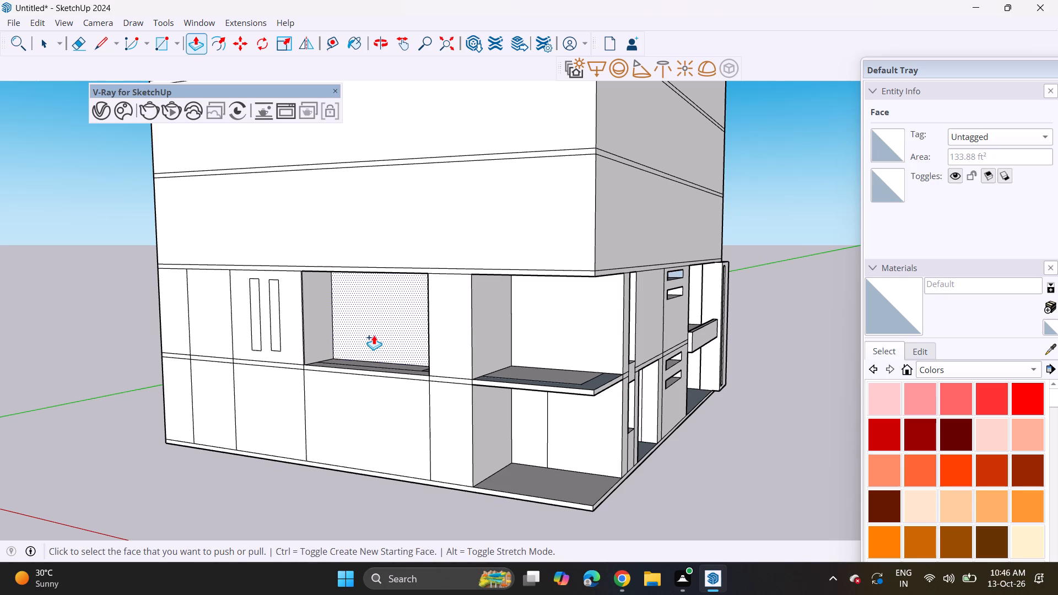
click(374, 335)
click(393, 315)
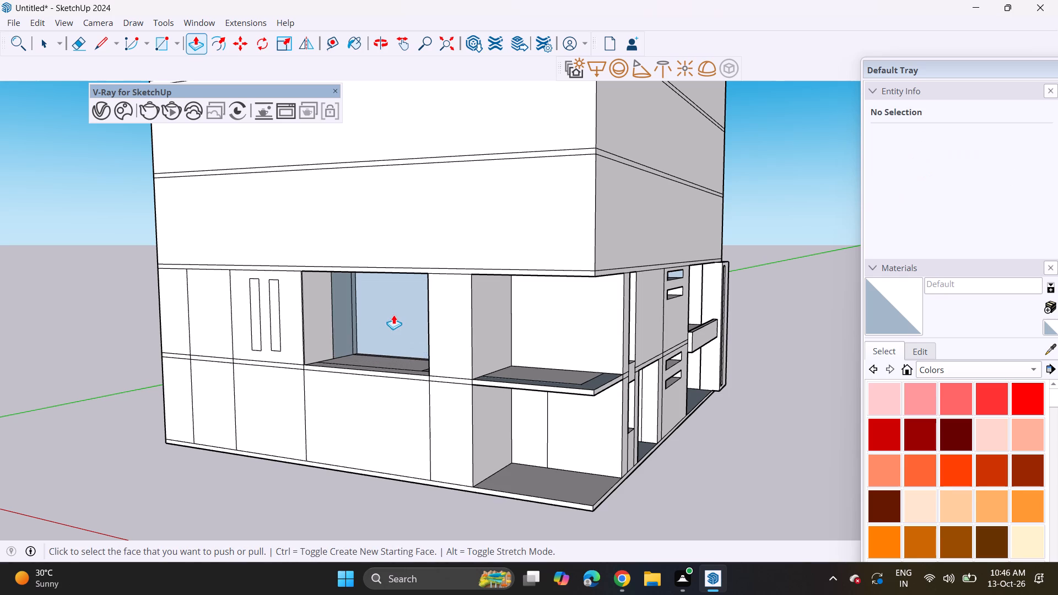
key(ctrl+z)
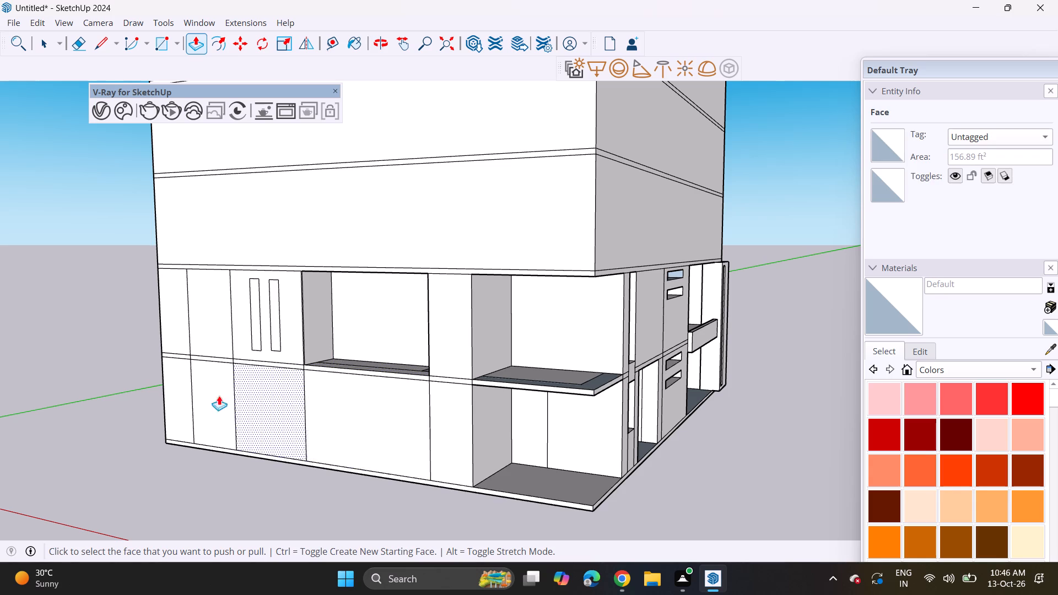
Draw a narrow full-height vertical rectangle on the wide ground-storey panel beneath the new recess, slightly nearer the open corner.
click(163, 39)
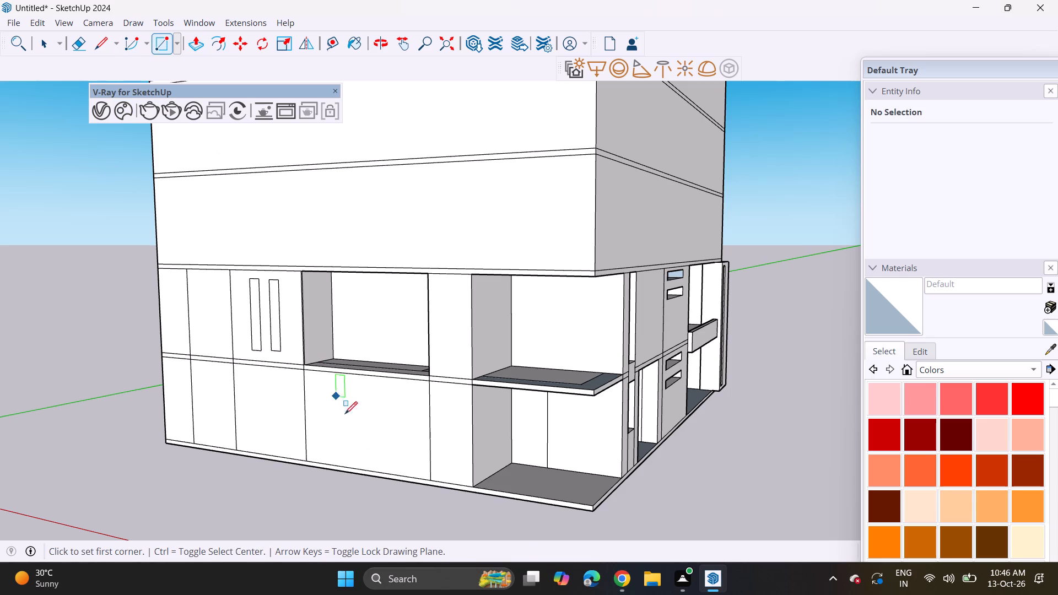
click(376, 380)
click(387, 477)
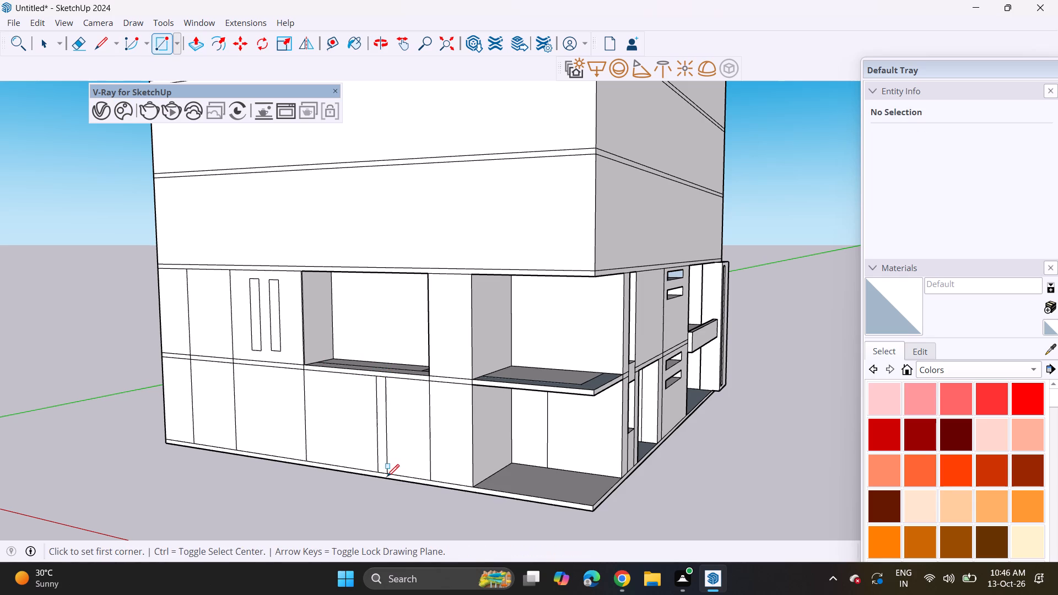
Push/Pull the ground-storey panels on both sides of the narrow strip inward by the same depth, forming two recesses.
click(198, 44)
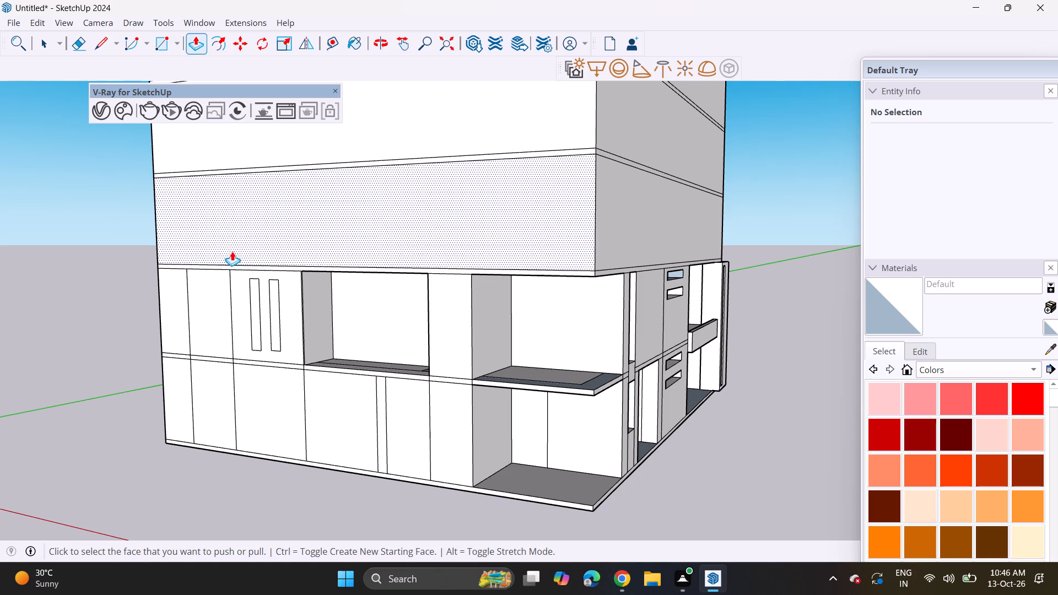
click(335, 451)
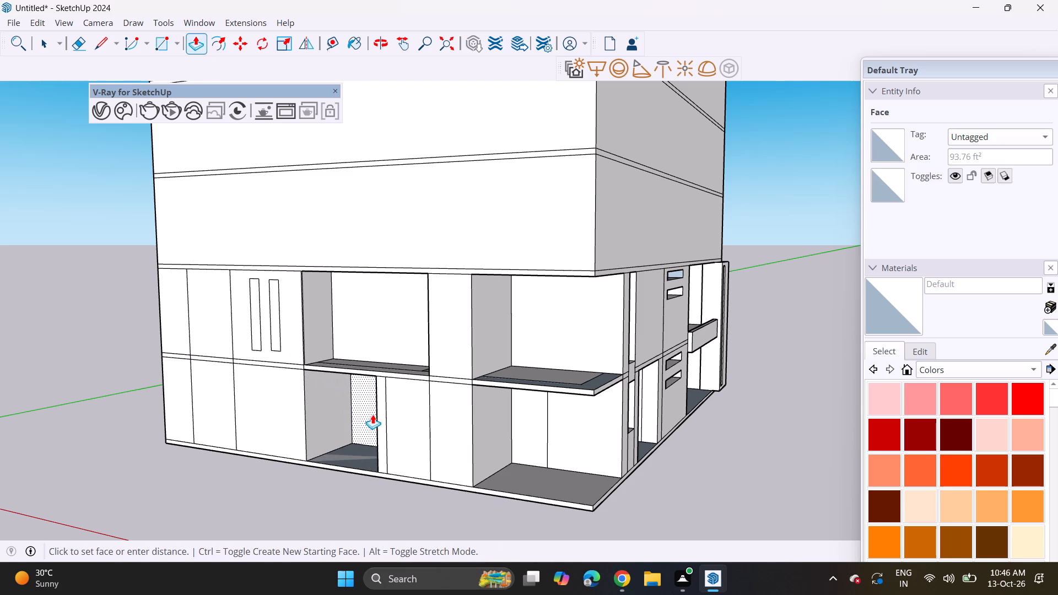
click(373, 414)
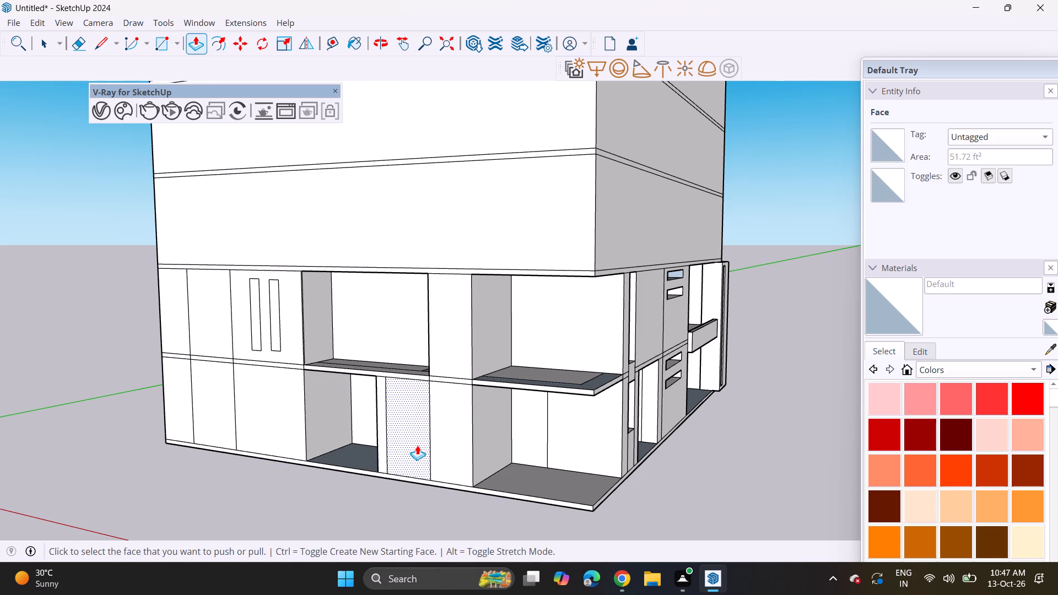
click(417, 445)
click(417, 445)
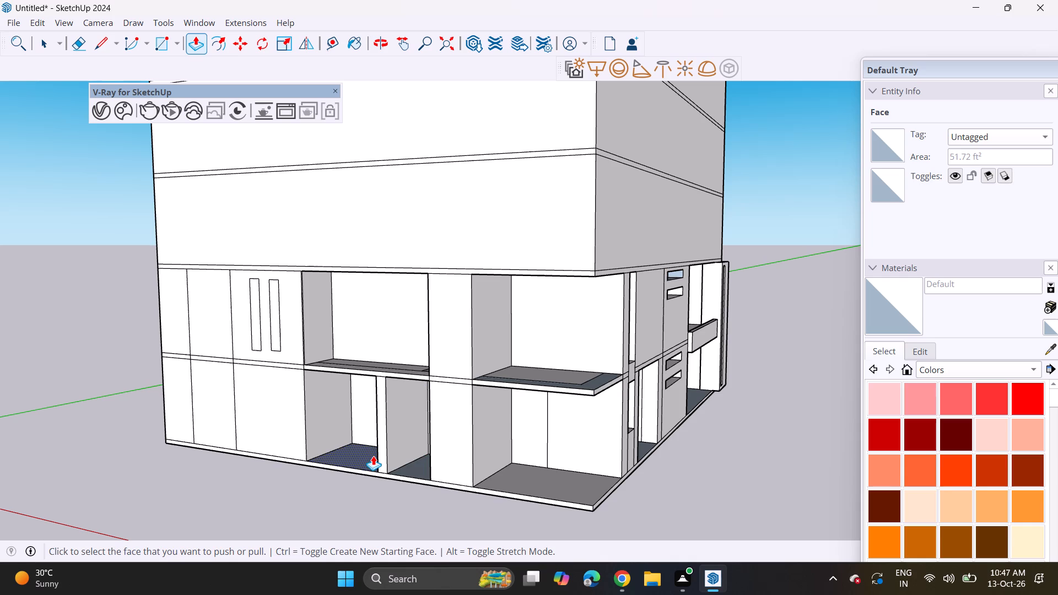
Draw a vertical line near the front edge of the dividing wall's exposed side face, from the recess ceiling to its floor.
middle_drag(385, 402, 391, 354)
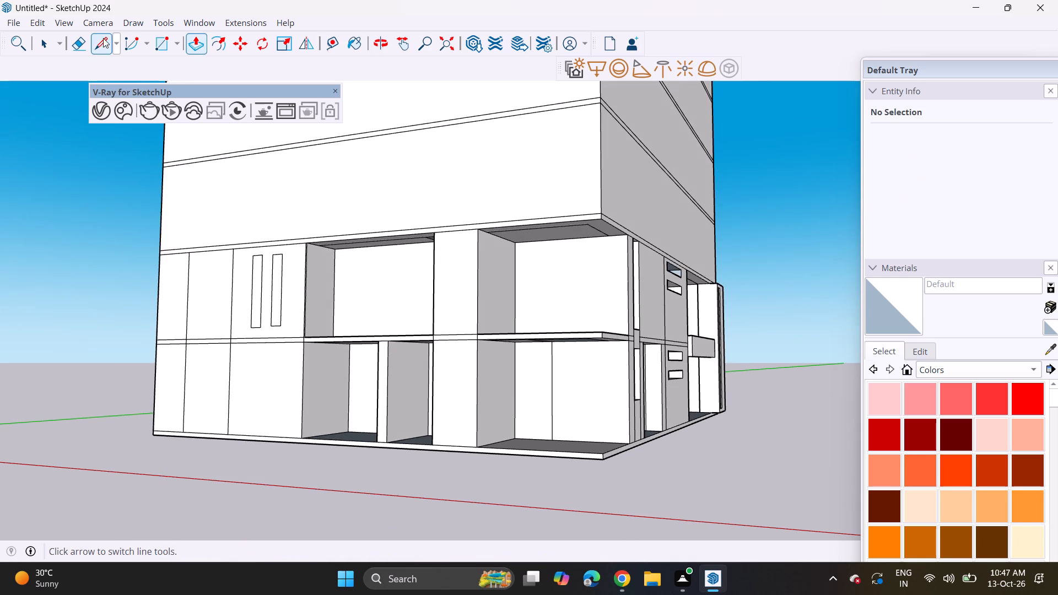
click(103, 38)
scroll(429, 390, up, 3)
scroll(401, 347, up, 3)
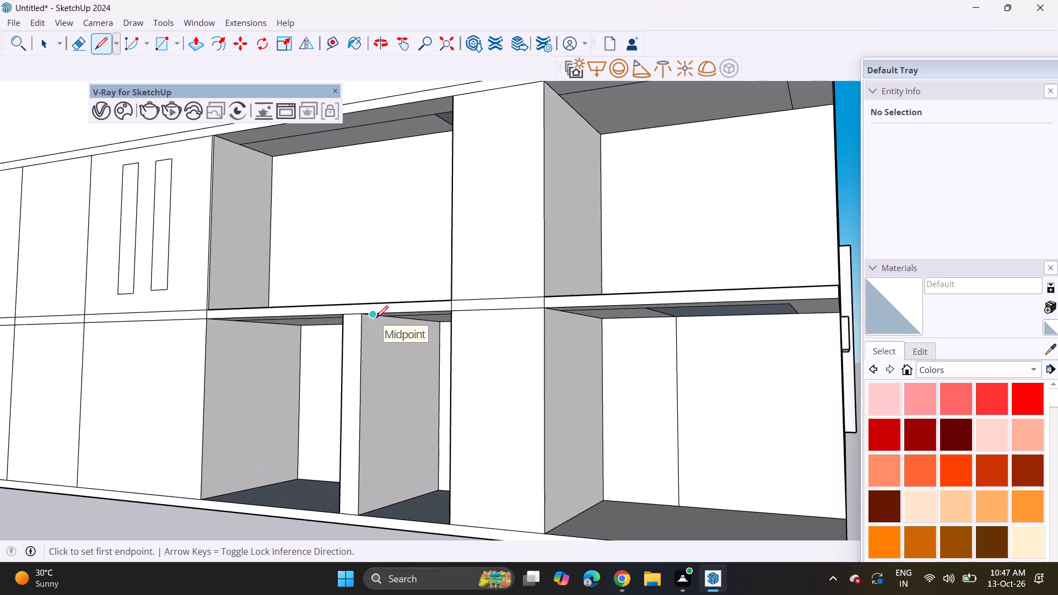
scroll(376, 318, up, 8)
click(376, 318)
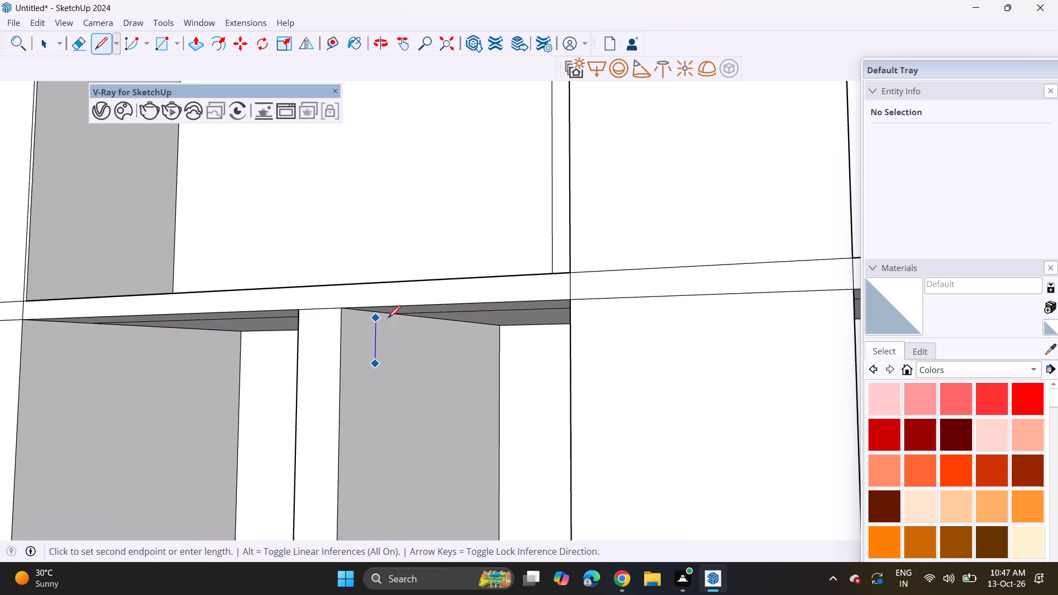
click(375, 313)
click(379, 323)
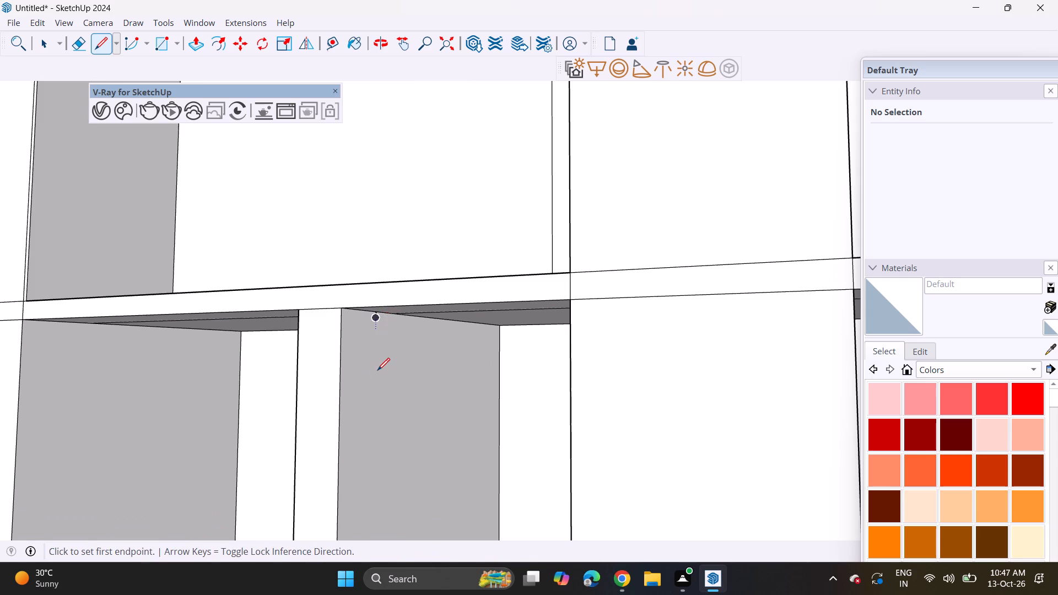
scroll(376, 376, down, 6)
middle_drag(376, 376, 371, 324)
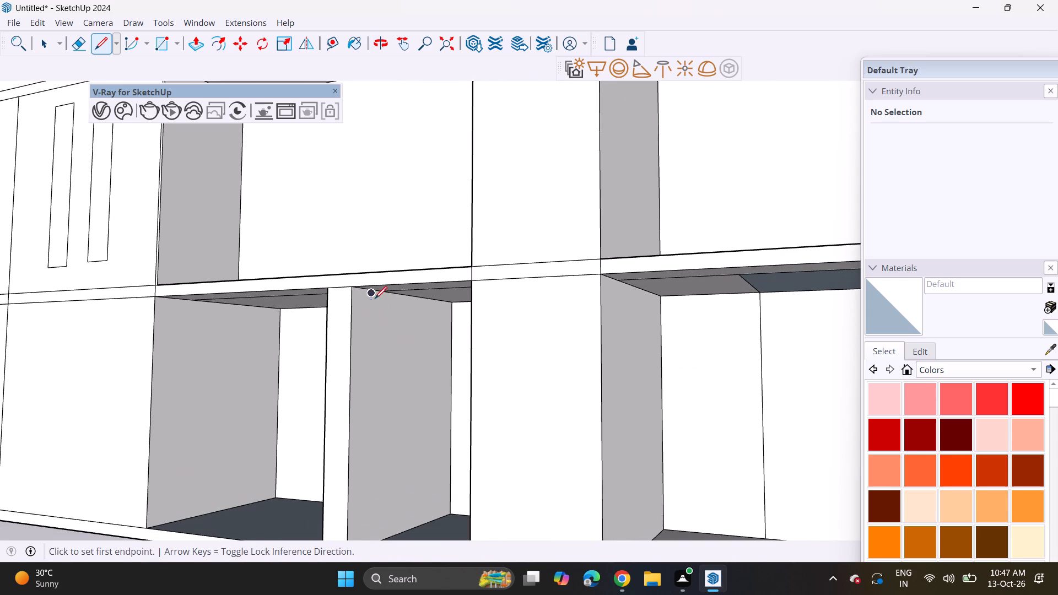
click(372, 290)
scroll(370, 358, down, 4)
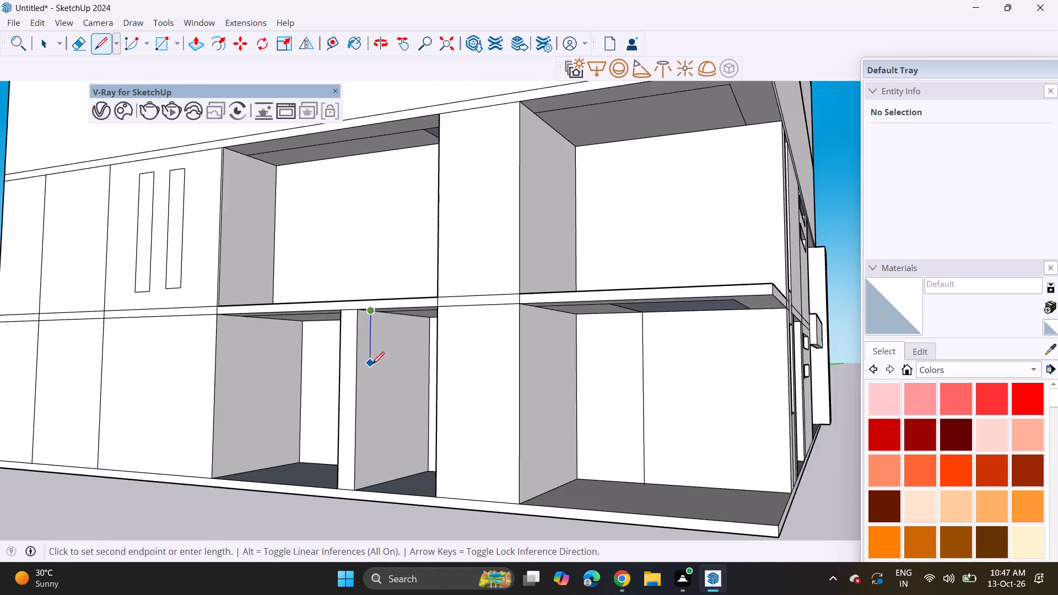
scroll(372, 364, down, 3)
shift+middle_drag(382, 383, 370, 312)
middle_drag(370, 312, 370, 357)
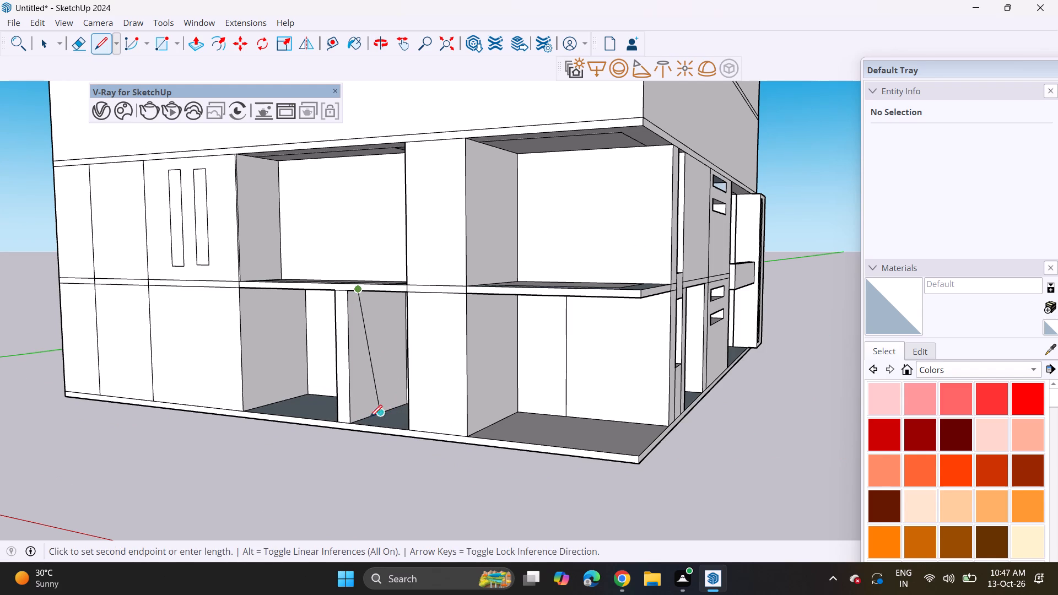
click(366, 417)
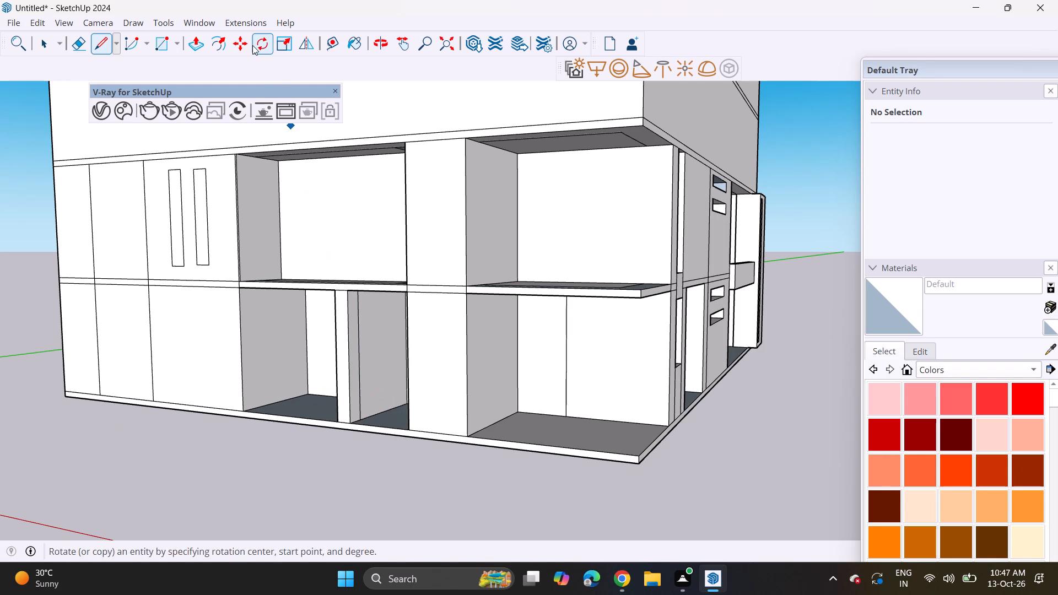
Push/Pull the dividing wall's side face behind the line through to the other recess, leaving only a front post.
drag(195, 40, 201, 45)
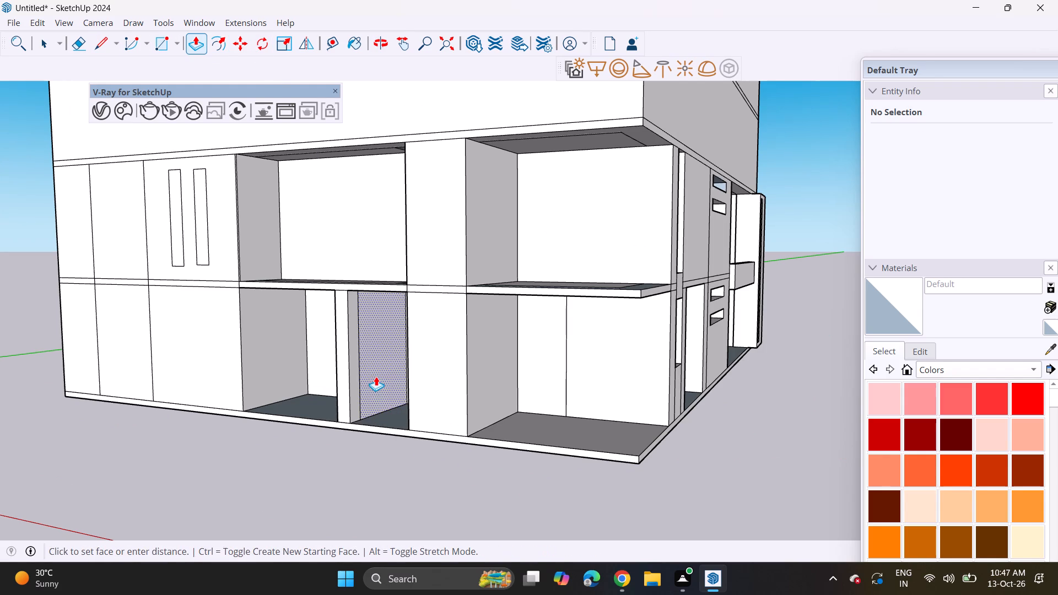
click(376, 376)
click(334, 380)
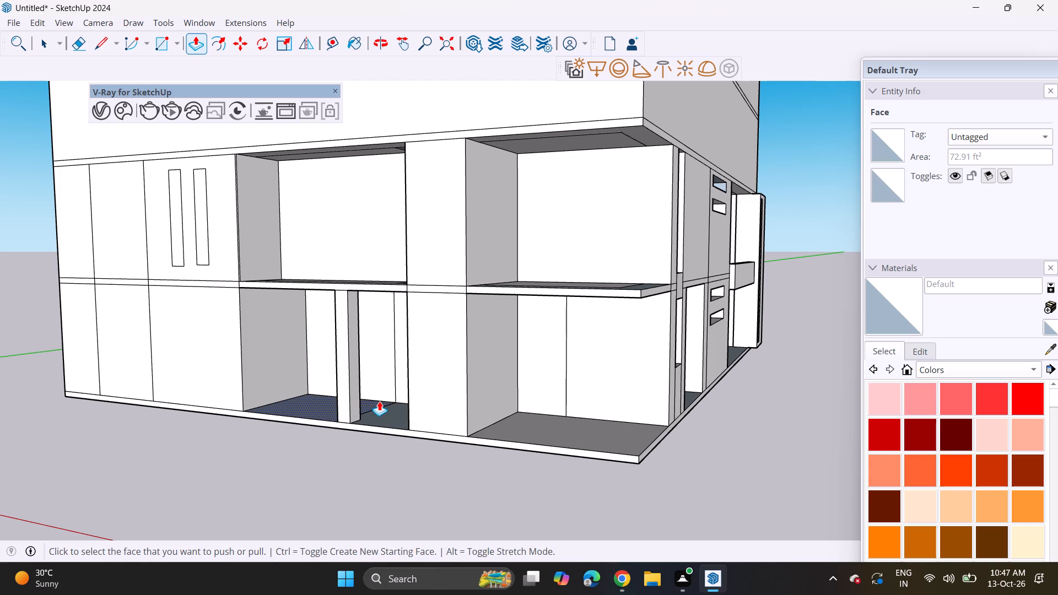
Draw a full-height rectangle on the ground-storey panel below the two vertical slots, leaving a narrow strip at each side.
shift+middle_drag(366, 403, 623, 449)
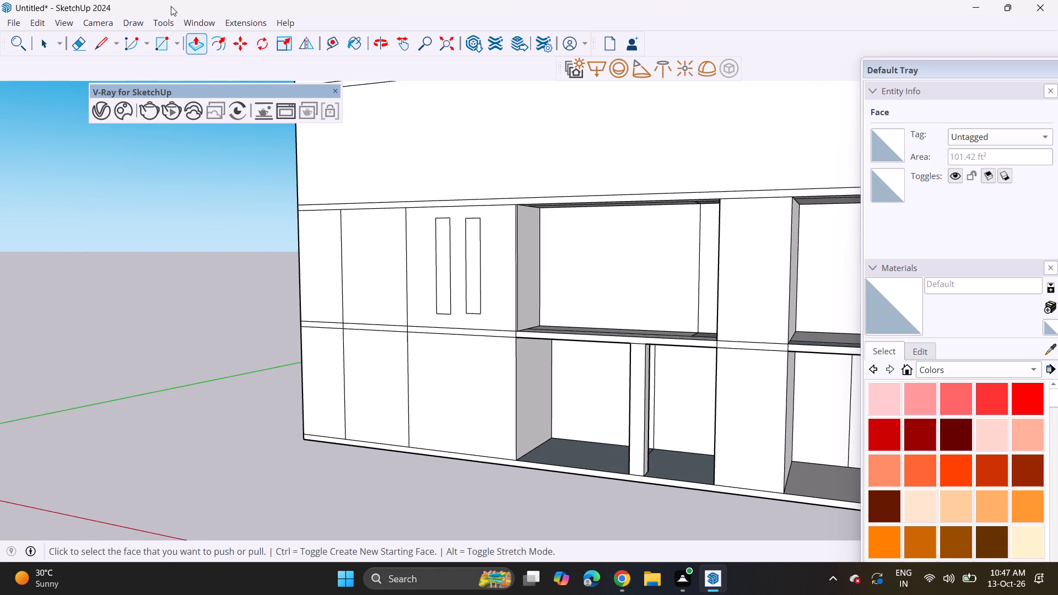
drag(154, 46, 167, 55)
click(163, 53)
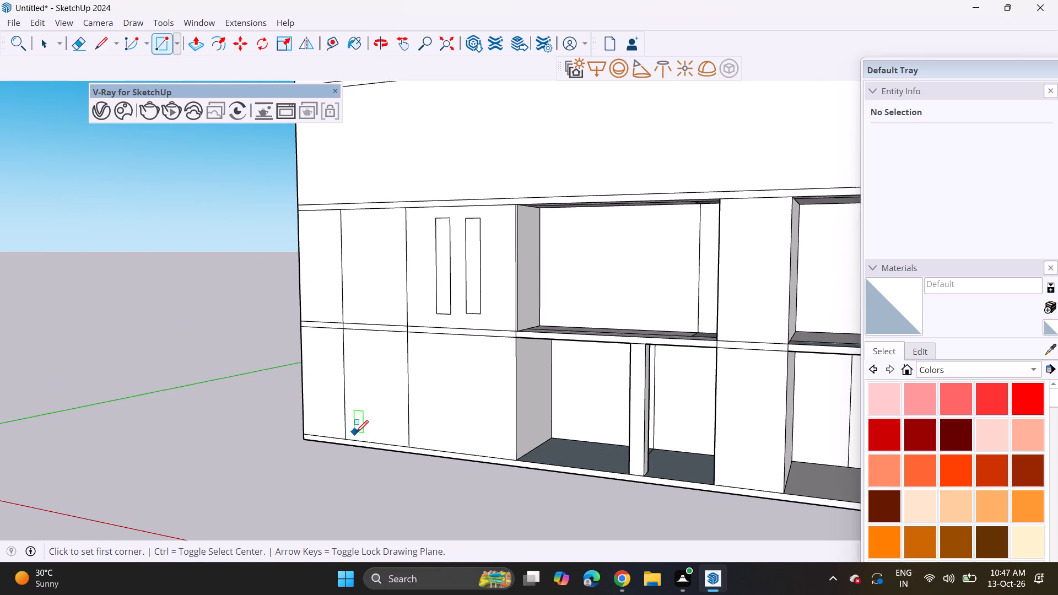
scroll(411, 437, up, 2)
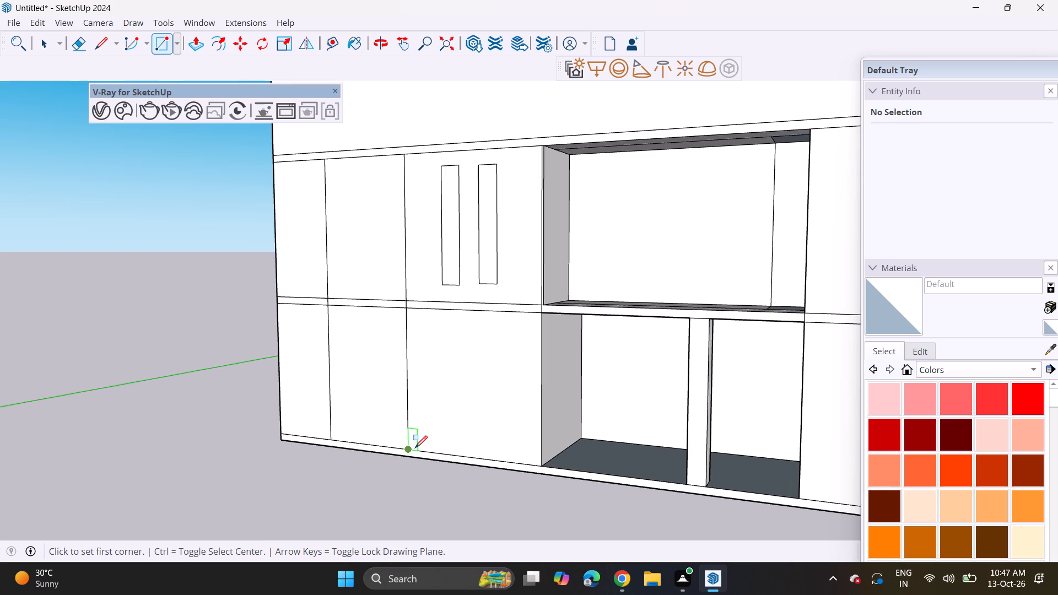
scroll(414, 450, up, 2)
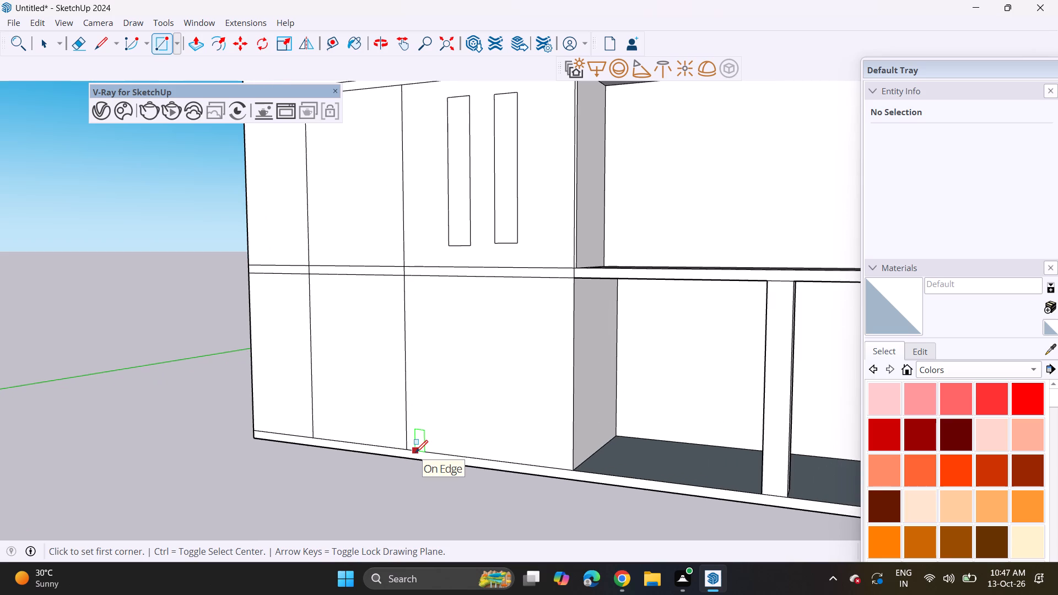
click(415, 452)
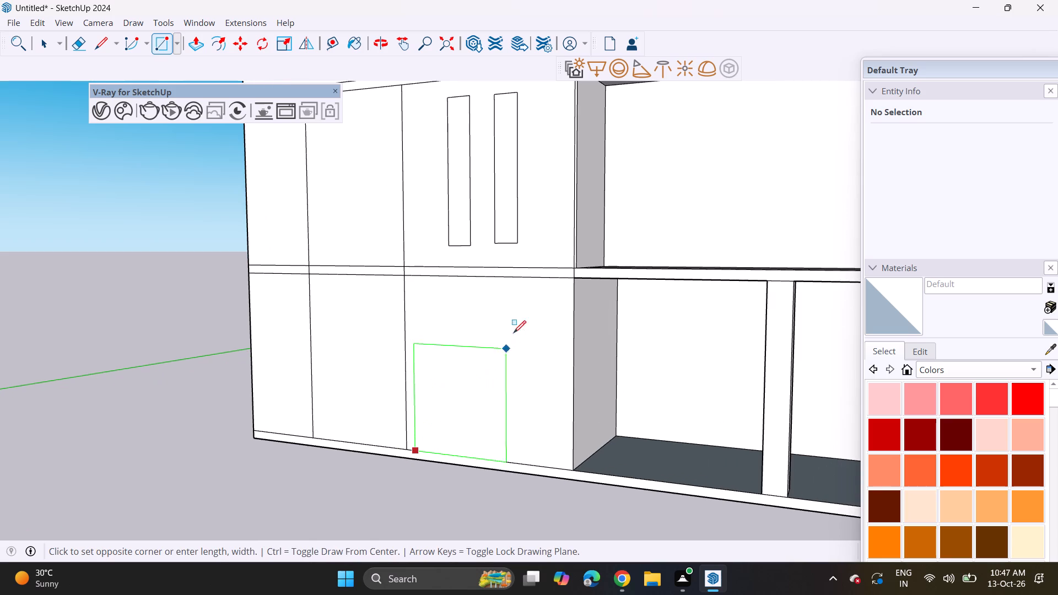
click(559, 278)
Push/Pull the ground-storey rectangle below the two slots inward, and the neighbouring panel toward the facade's end by the same depth.
click(200, 47)
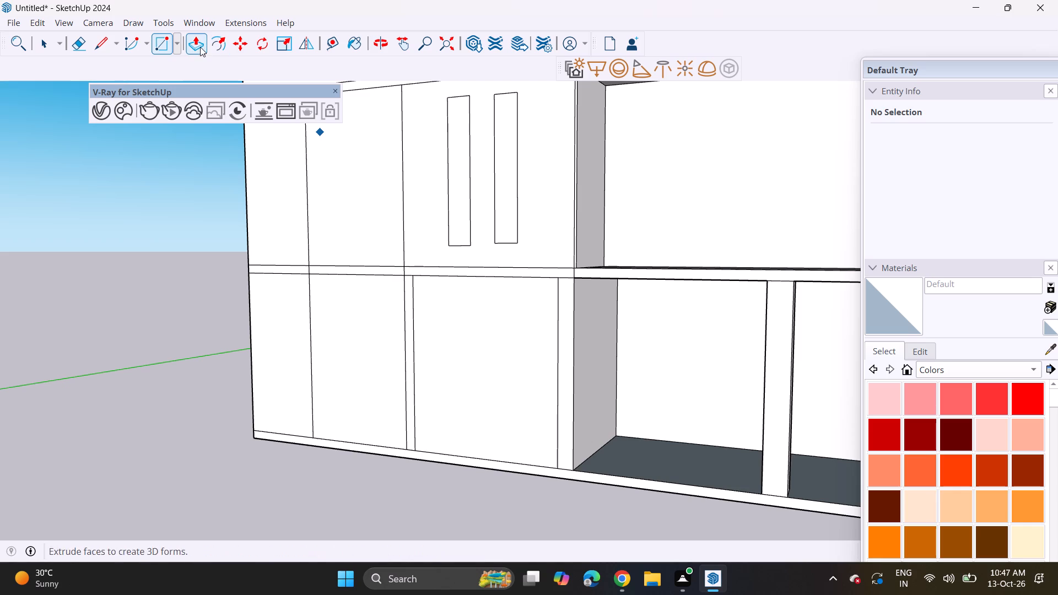
click(465, 441)
click(618, 413)
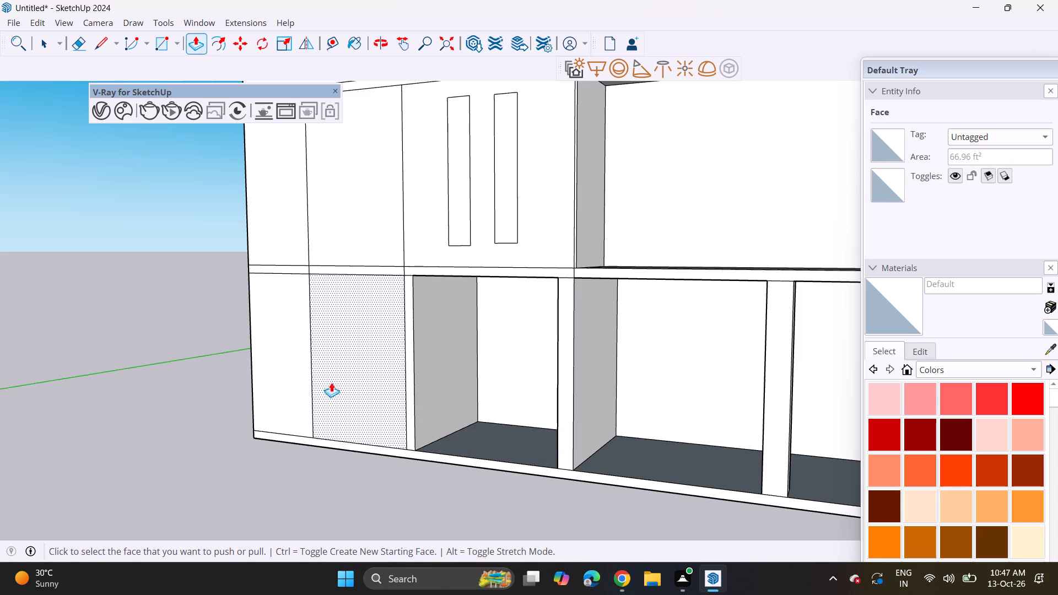
double_click(364, 388)
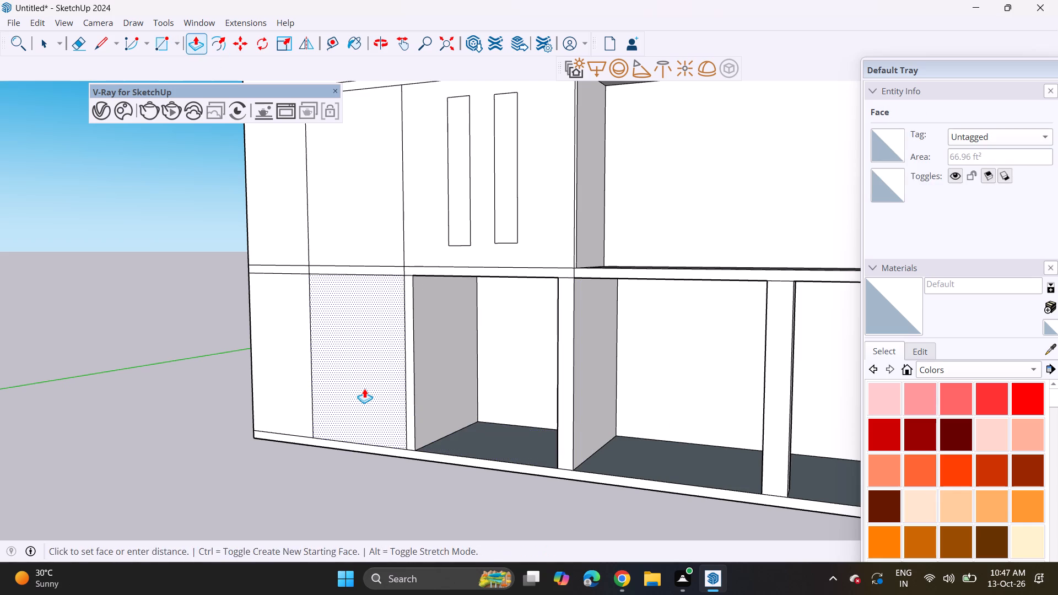
Push/Pull the upper-storey panel beside the two vertical slots, and both slots, inward by the same depth.
shift+middle_drag(493, 349, 395, 401)
scroll(387, 397, down, 2)
double_click(275, 281)
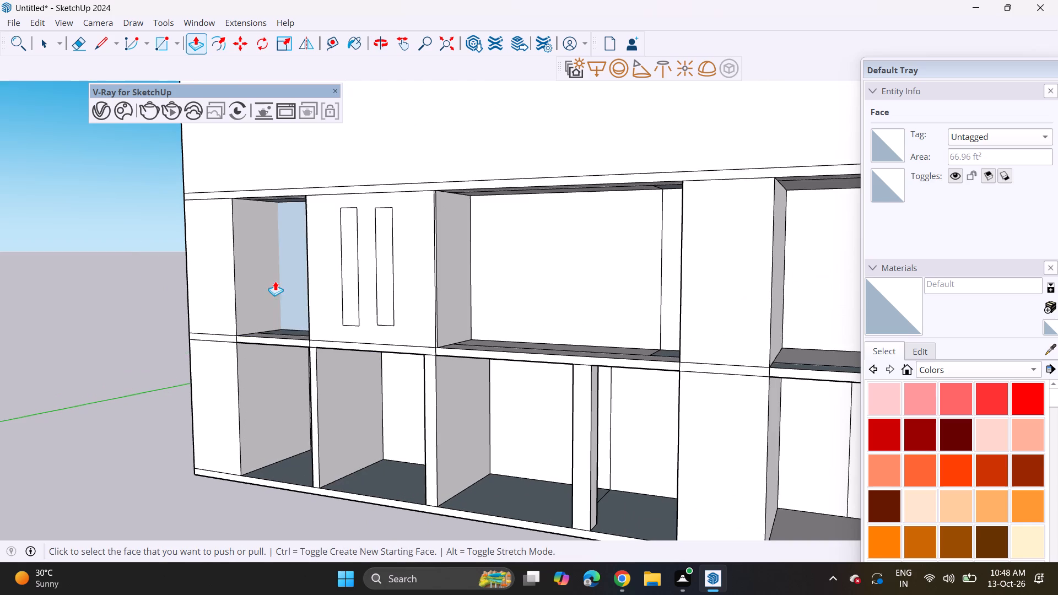
double_click(349, 311)
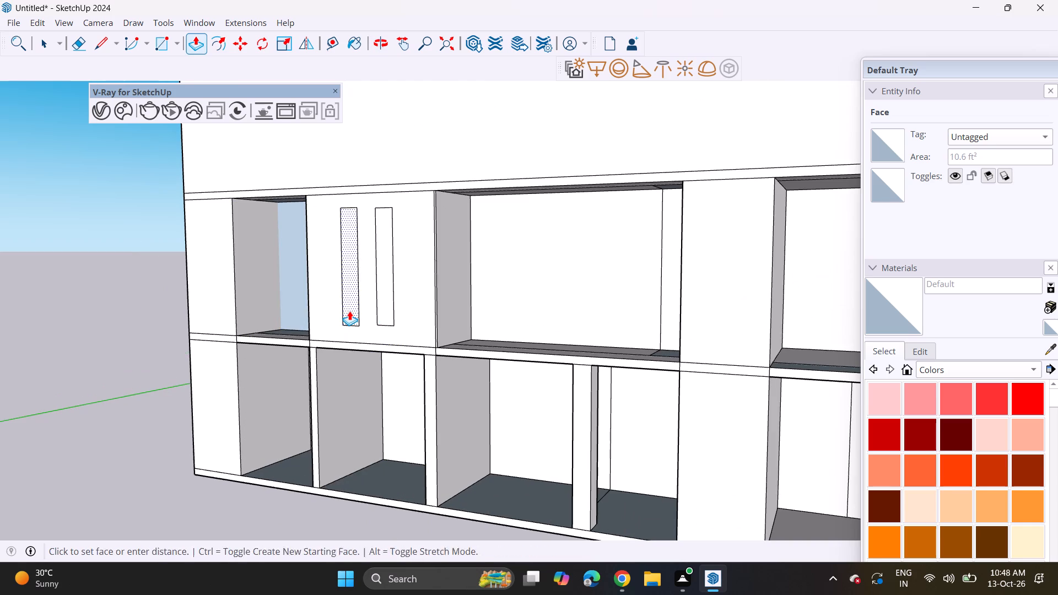
double_click(390, 302)
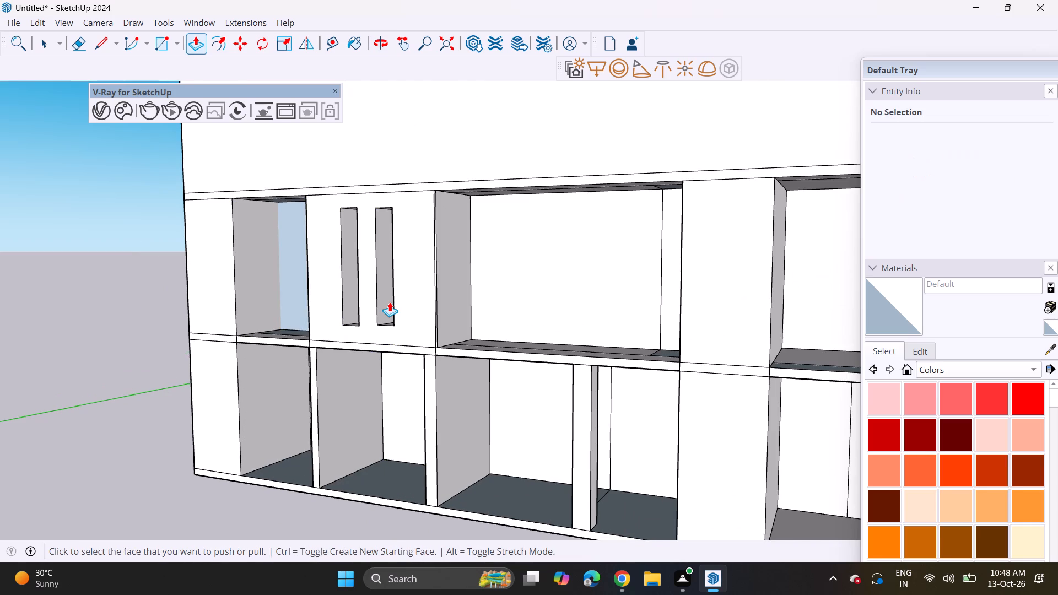
Push/Pull the short slab-band segment at the facade's end outward, between the upper and ground-storey end strips.
scroll(387, 296, down, 9)
shift+middle_drag(482, 309, 379, 390)
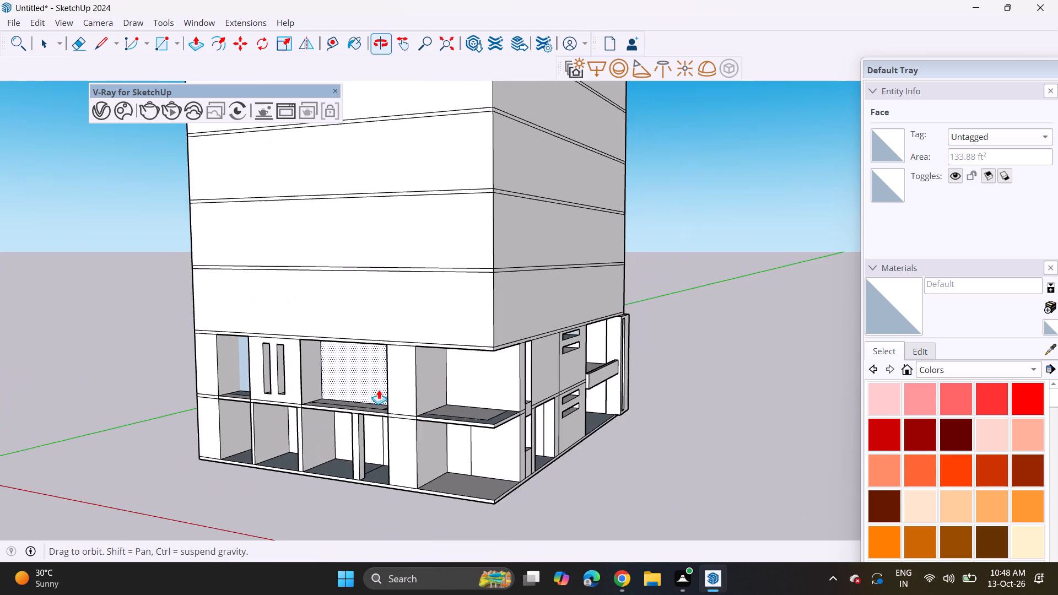
middle_drag(386, 386, 325, 359)
shift+middle_drag(334, 362, 386, 375)
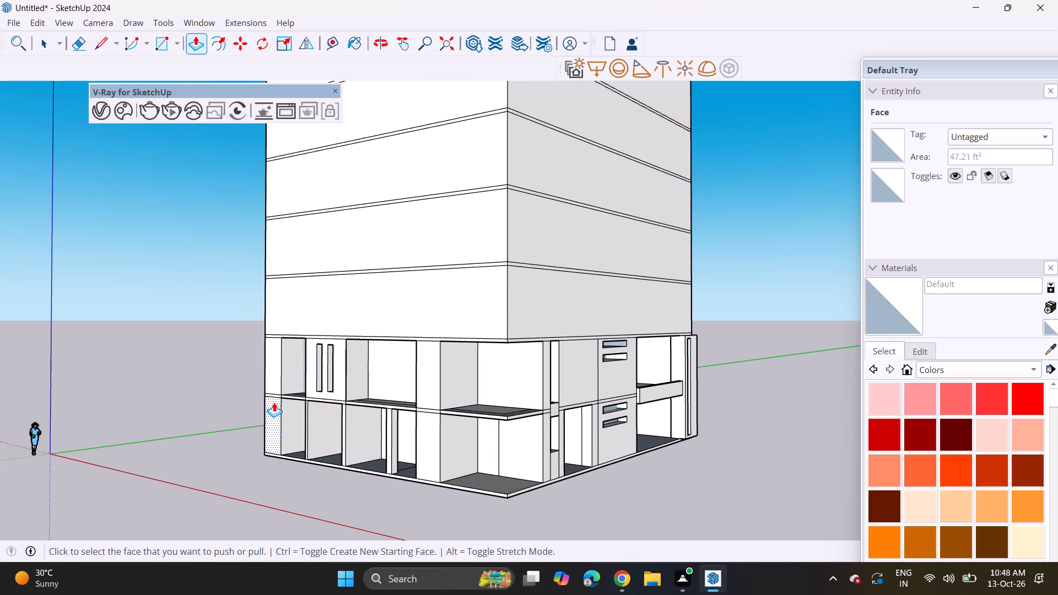
scroll(274, 402, up, 11)
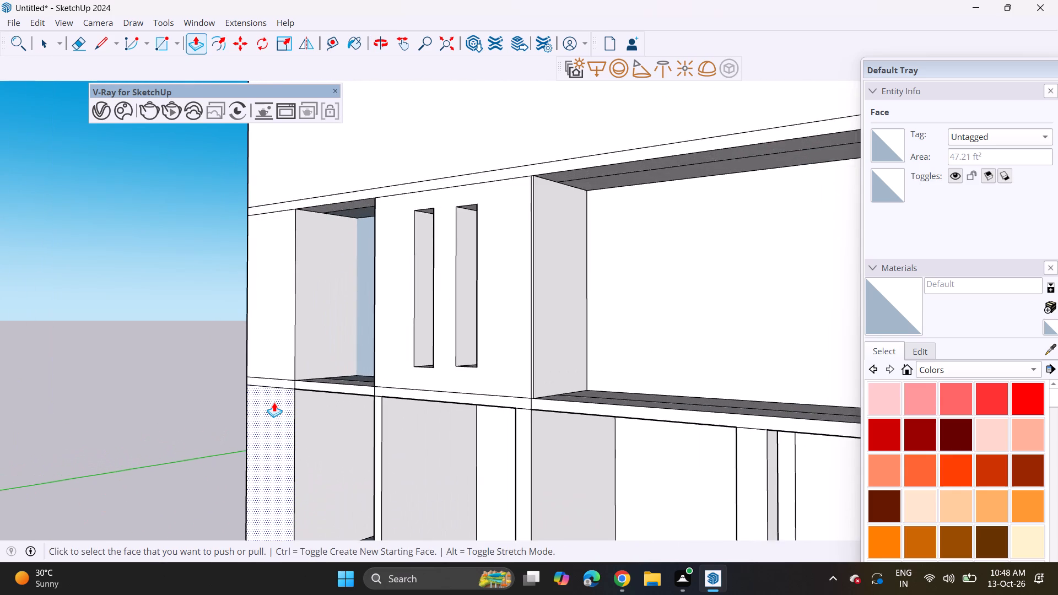
scroll(274, 402, up, 3)
click(282, 377)
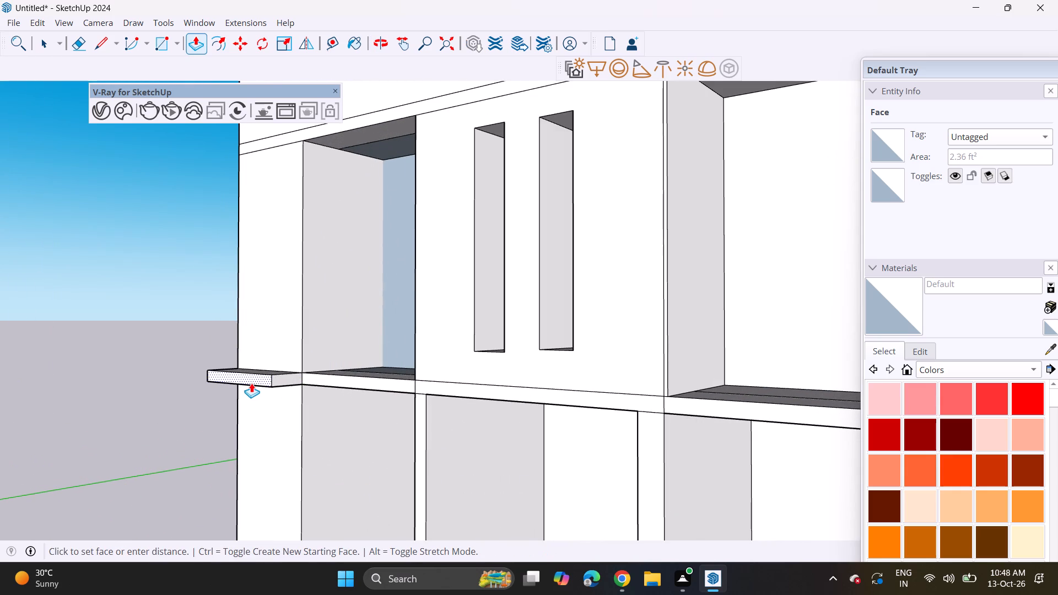
click(251, 383)
Extend the projecting block up to the top of the upper storey and down to the base, forming a two-storey pier.
middle_drag(311, 385, 313, 421)
click(275, 369)
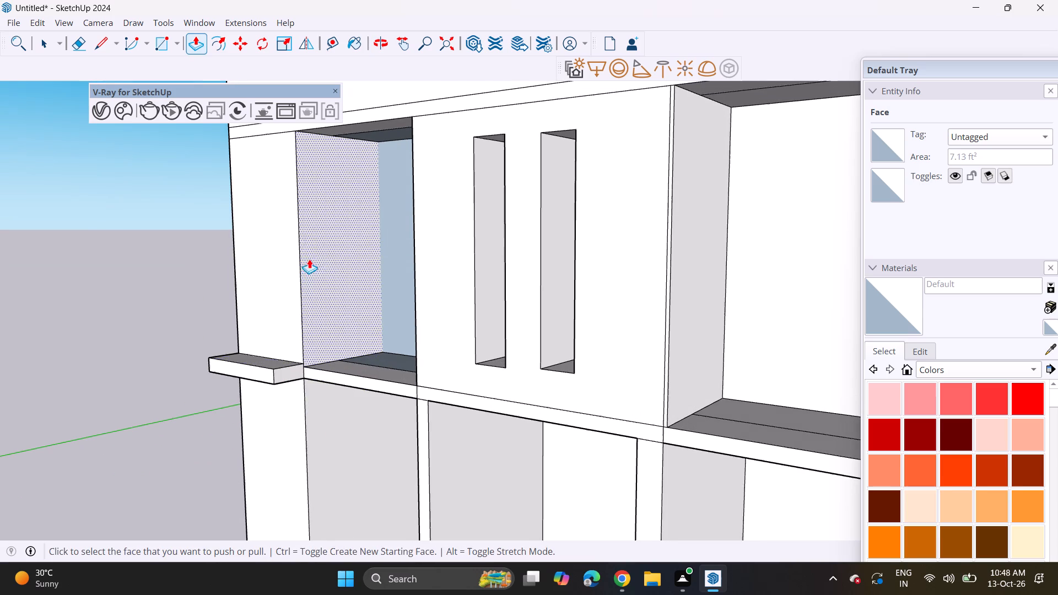
click(273, 363)
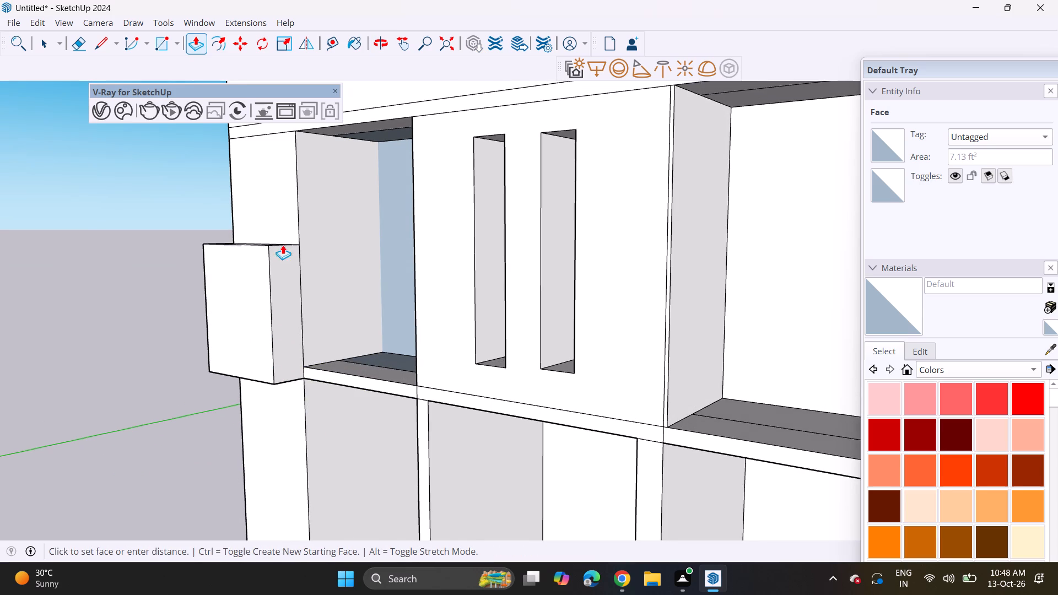
scroll(283, 245, down, 3)
click(306, 155)
middle_drag(289, 354, 293, 256)
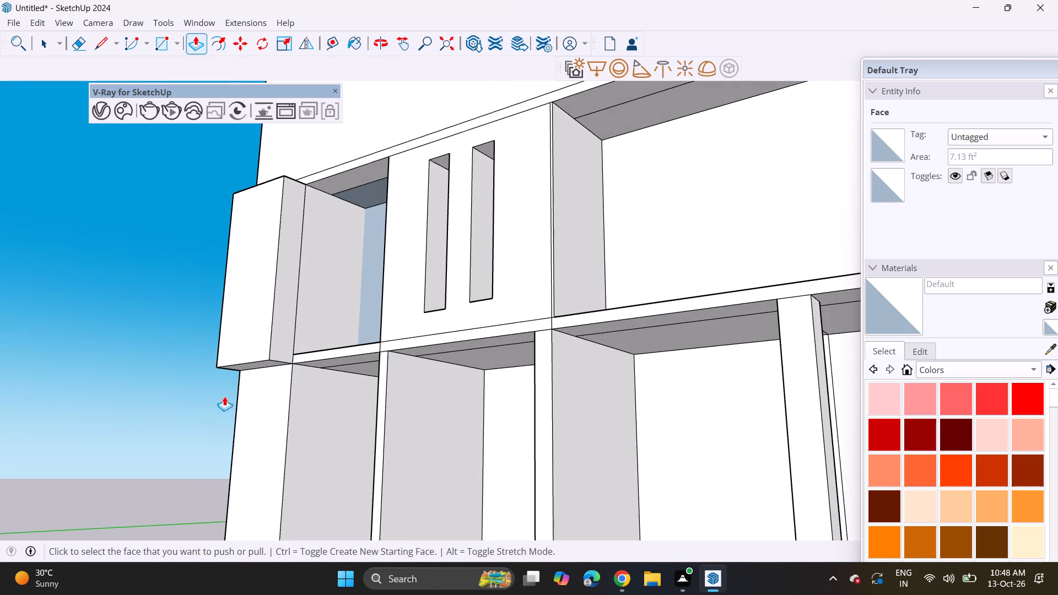
click(268, 365)
middle_drag(259, 425, 299, 321)
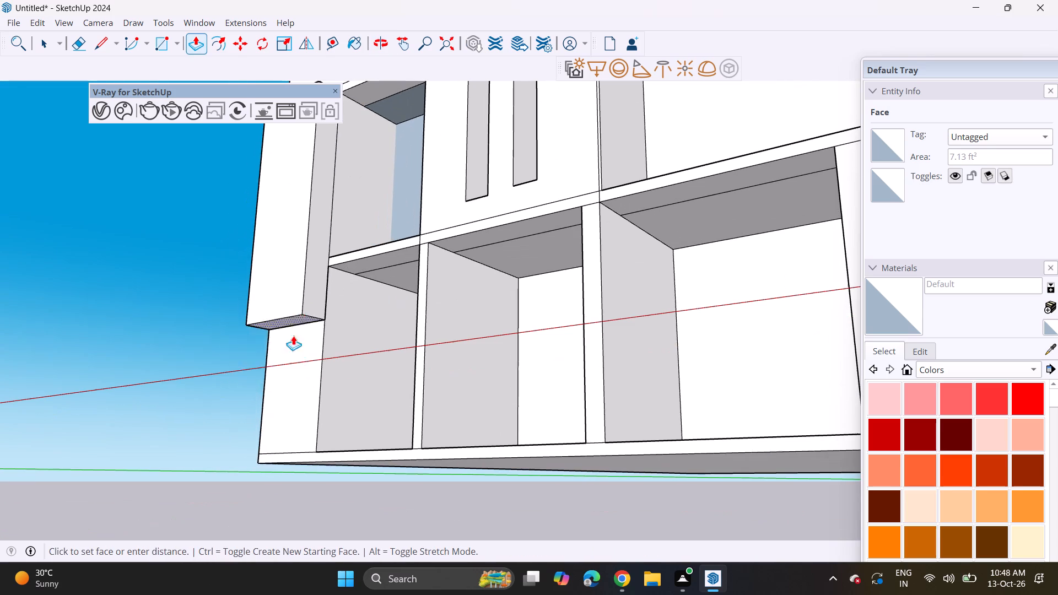
click(331, 450)
Copy the slab band's upper front edge beside the pier a short distance inward across the recess floor.
shift+middle_drag(340, 301, 321, 388)
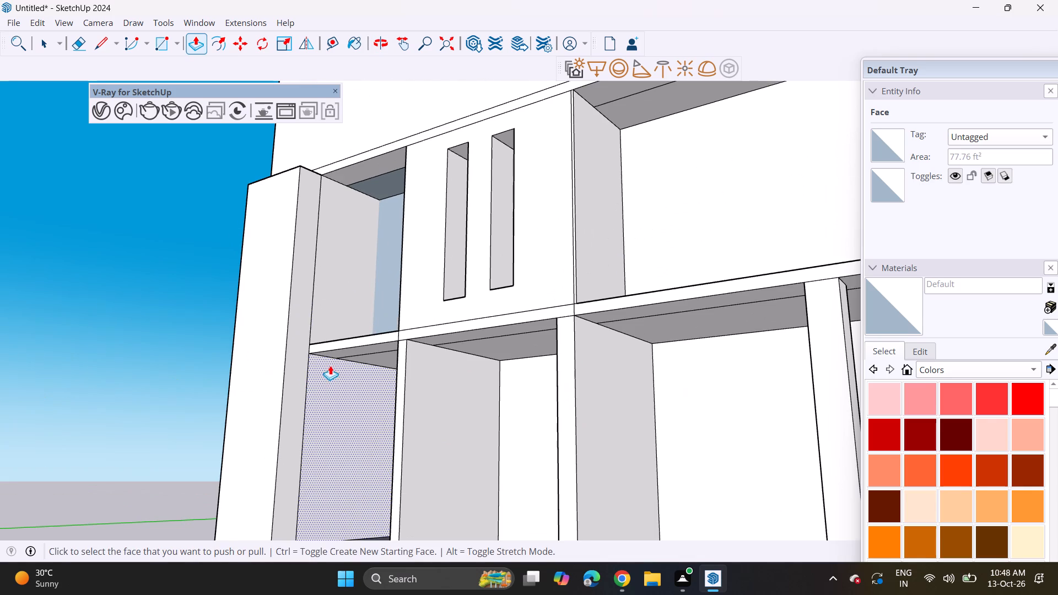
middle_drag(330, 365, 332, 472)
middle_drag(357, 364, 346, 486)
scroll(380, 329, up, 3)
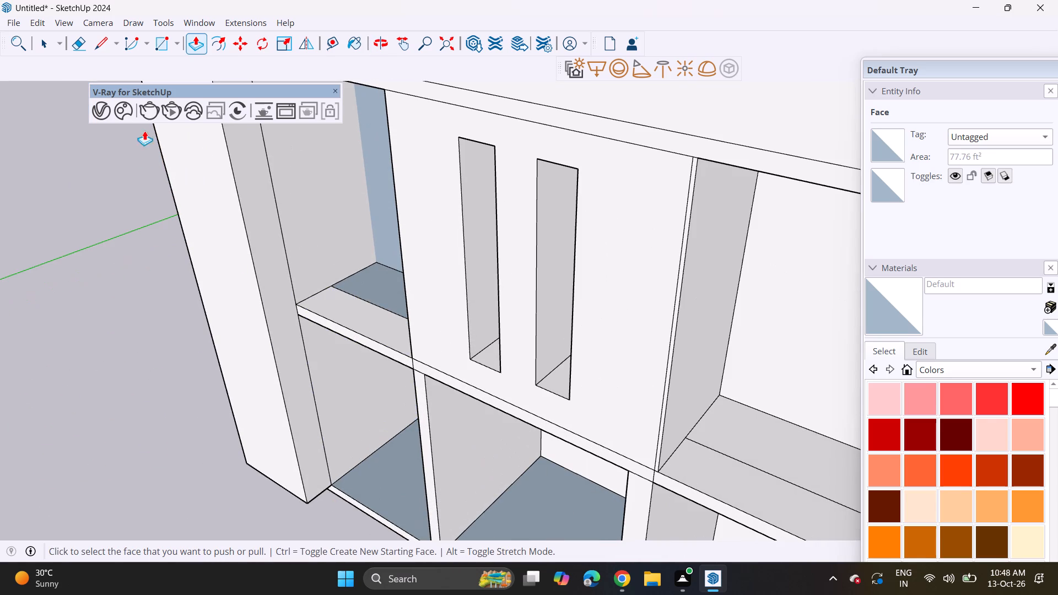
key(space)
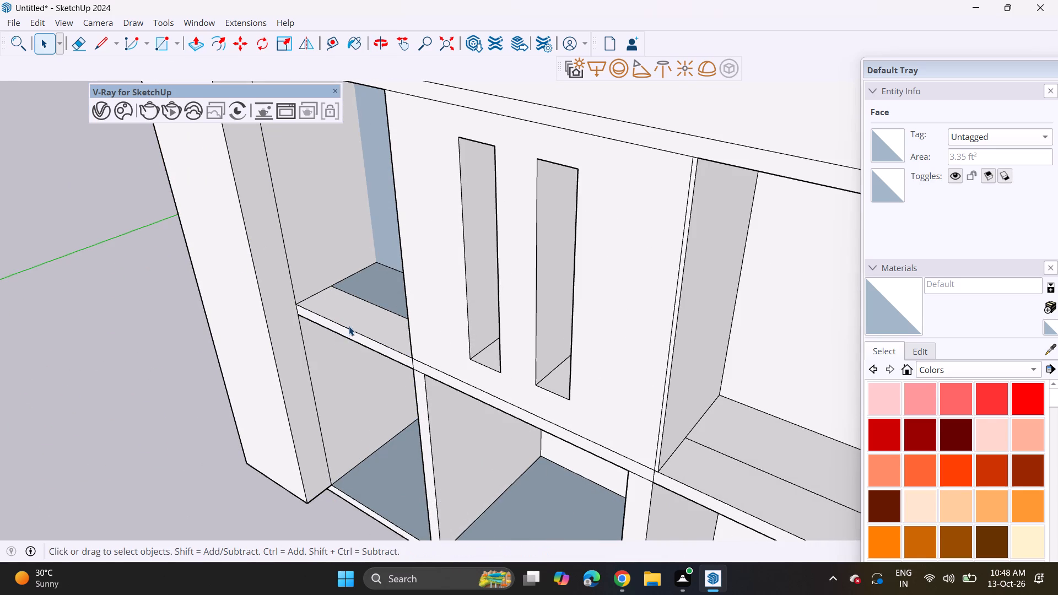
click(349, 326)
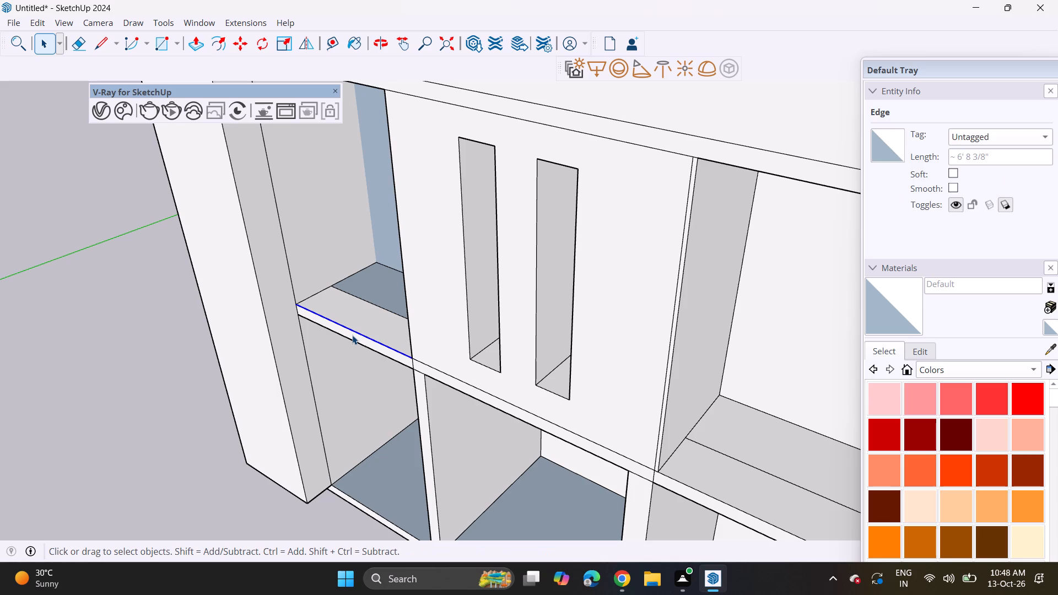
key(m)
click(294, 304)
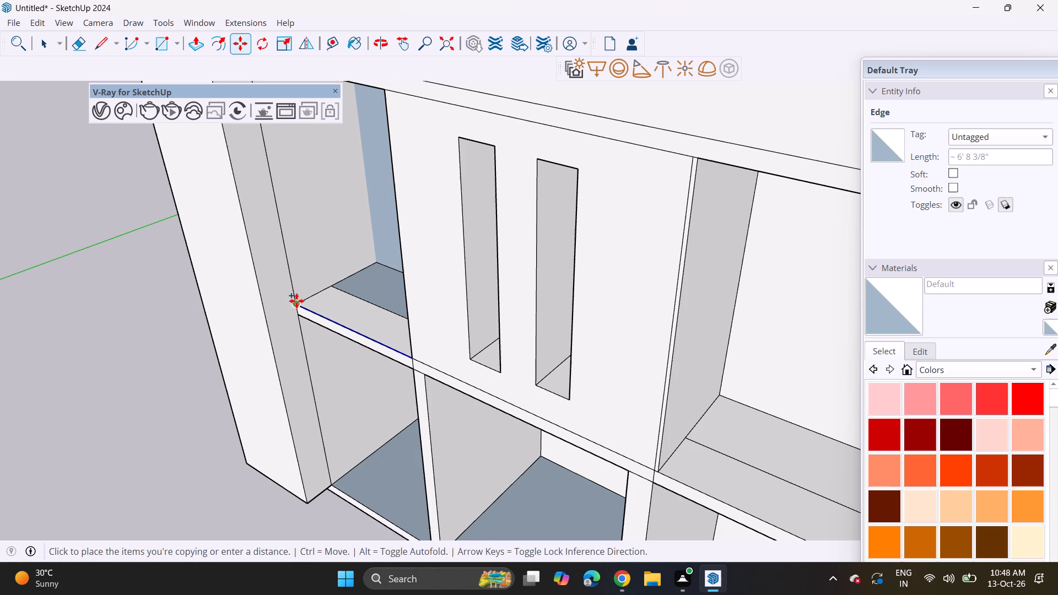
click(306, 295)
Copy the same slab band's lower front edge inward to the midpoint of the front ceiling strip's side edge.
middle_drag(311, 309, 349, 138)
middle_drag(294, 320, 297, 202)
scroll(296, 271, up, 1)
scroll(336, 329, up, 3)
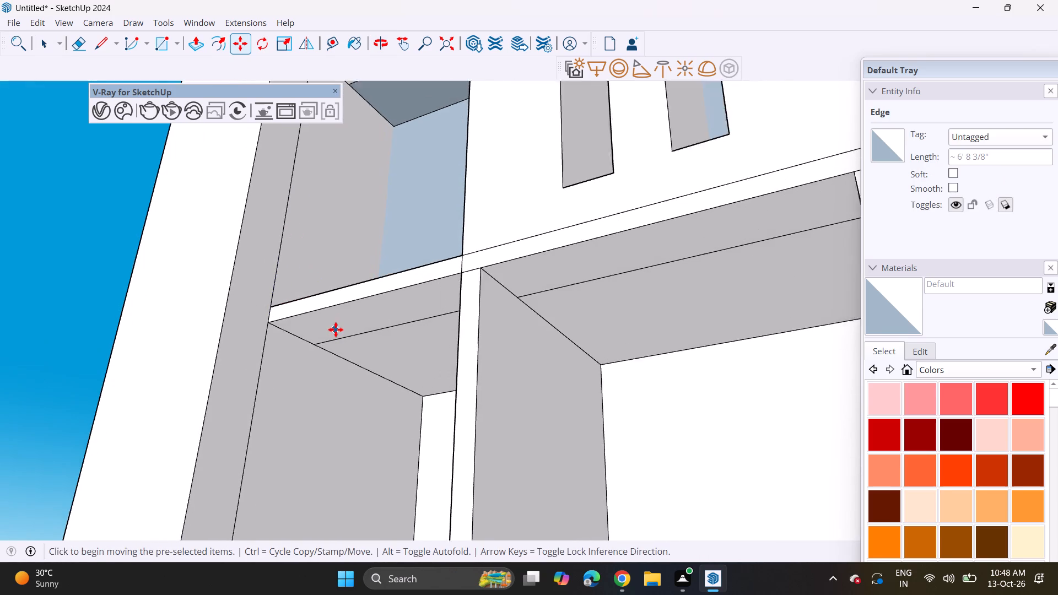
key(space)
click(321, 306)
key(m)
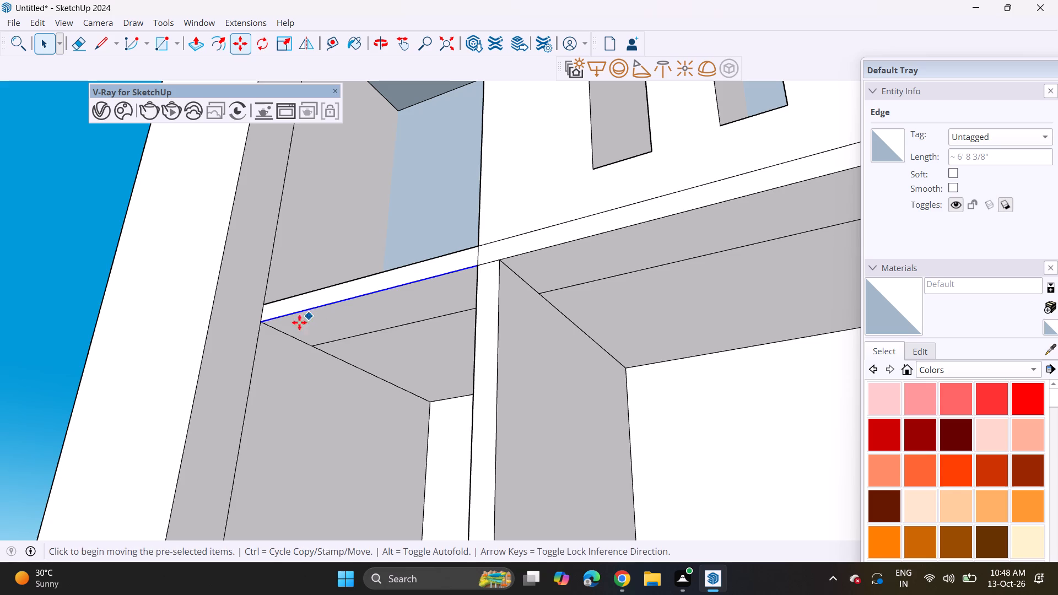
click(261, 327)
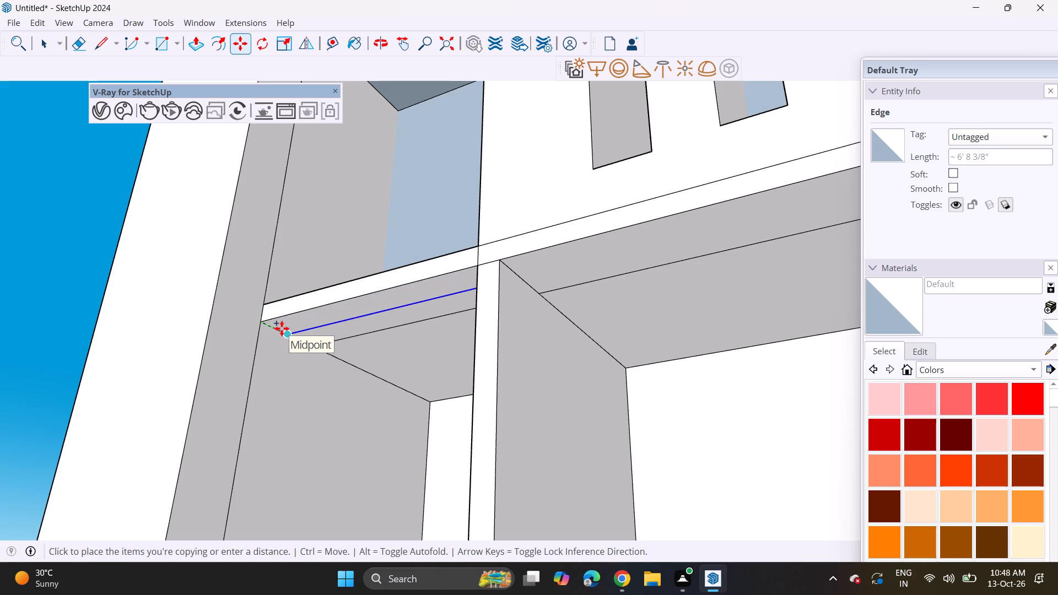
click(282, 328)
Push/Pull the narrow front strip beside the pier upward and its underside strip downward by the same distance, forming a deep beam.
middle_drag(289, 314, 245, 469)
middle_drag(316, 327, 312, 396)
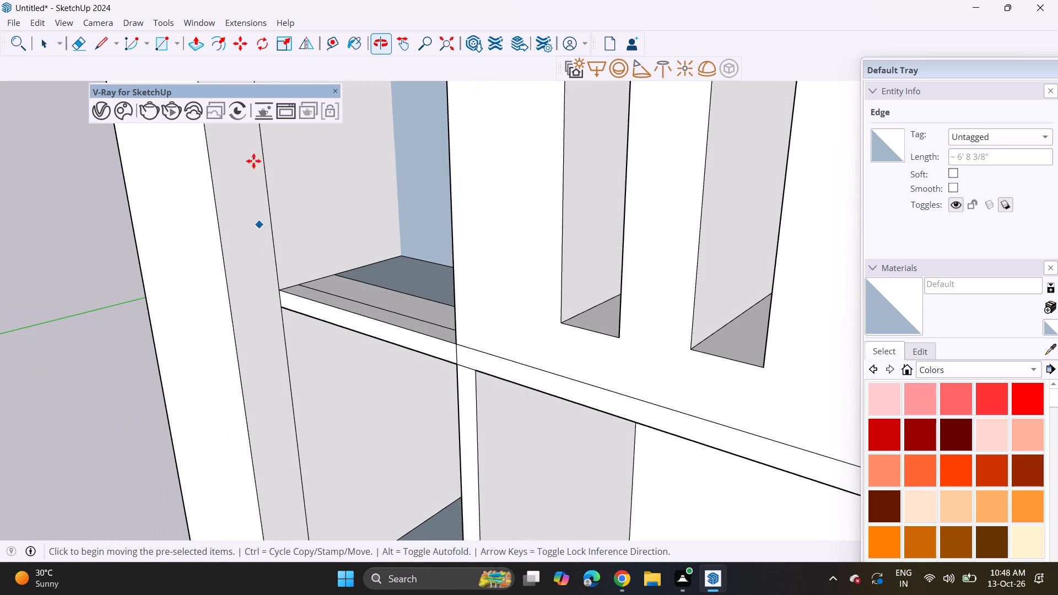
click(204, 37)
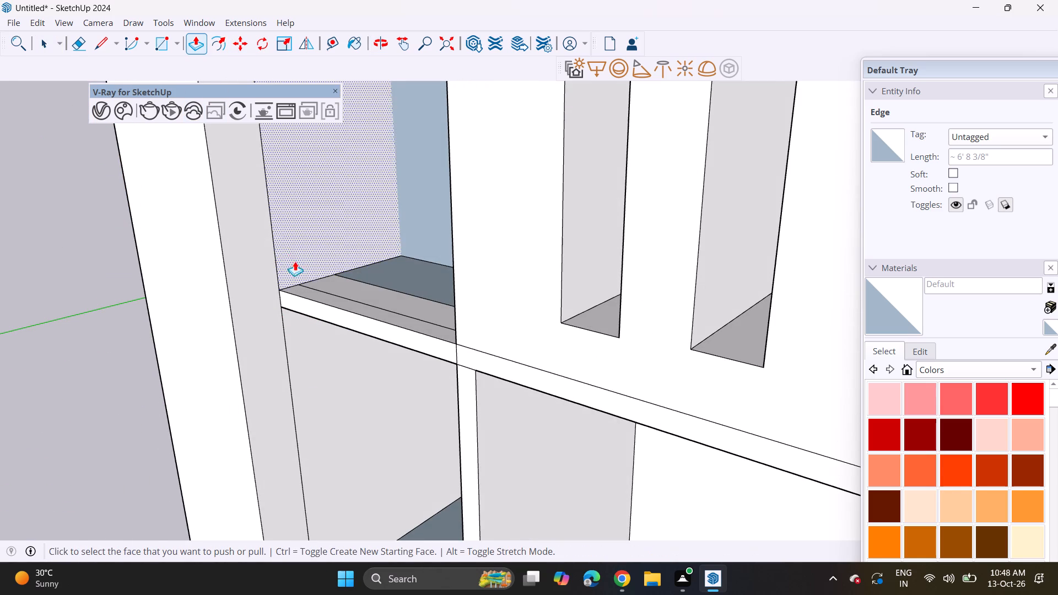
click(332, 302)
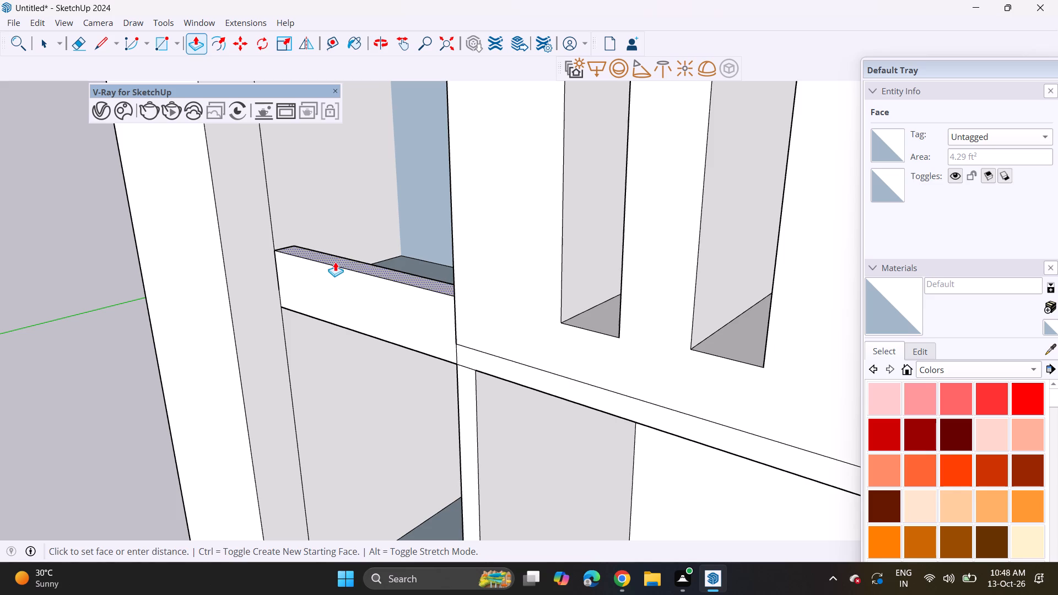
click(335, 262)
middle_drag(370, 337, 370, 144)
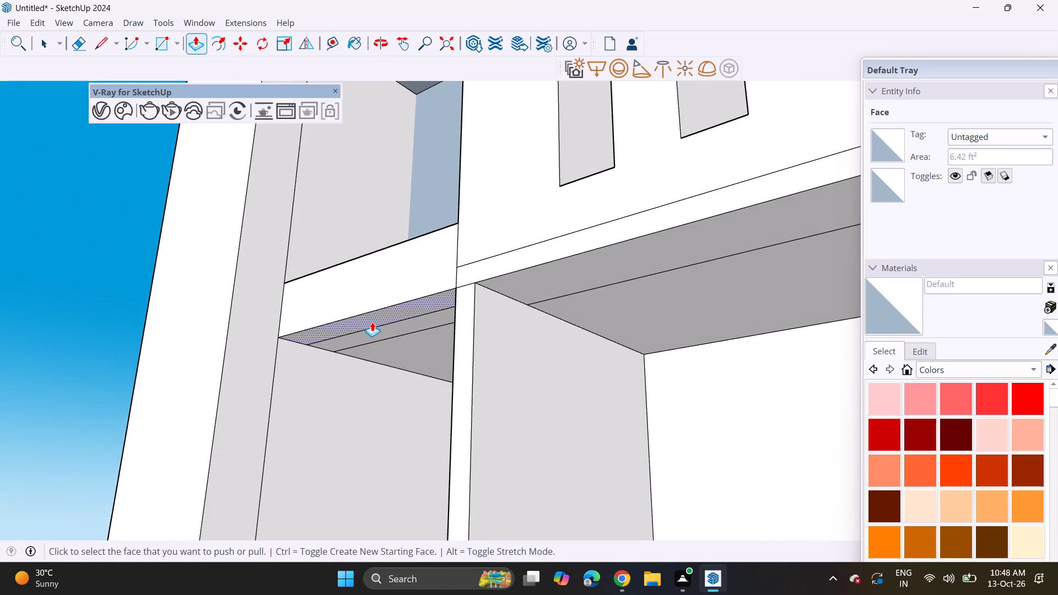
double_click(372, 322)
Push/Pull the front ceiling strip between the dividing wall and the post down to the underside level of the beam beside the pier.
scroll(372, 318, down, 3)
shift+middle_drag(368, 309, 251, 309)
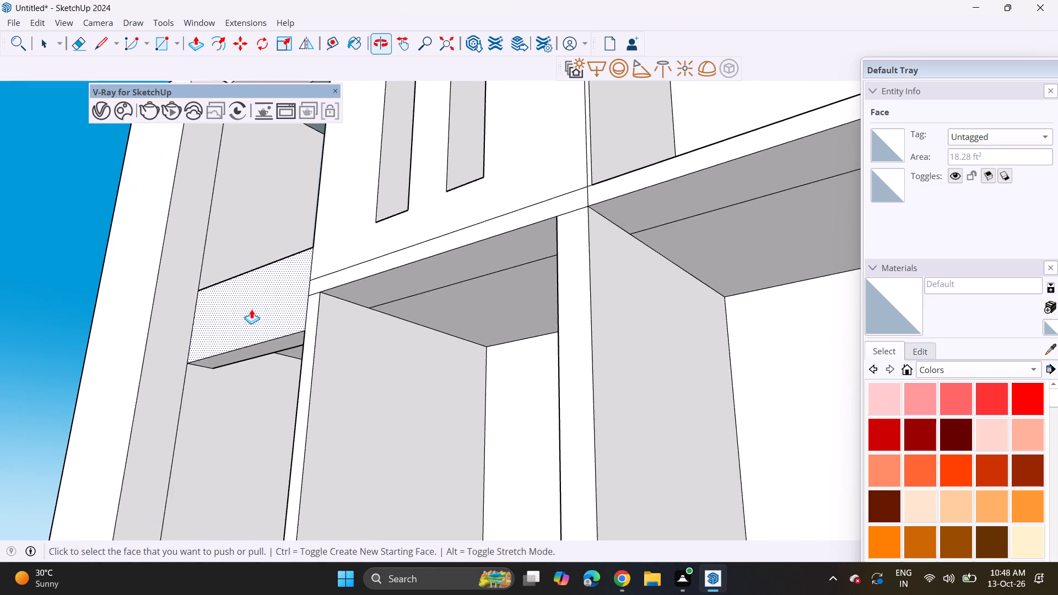
scroll(251, 309, down, 5)
middle_drag(251, 309, 285, 431)
scroll(285, 414, down, 2)
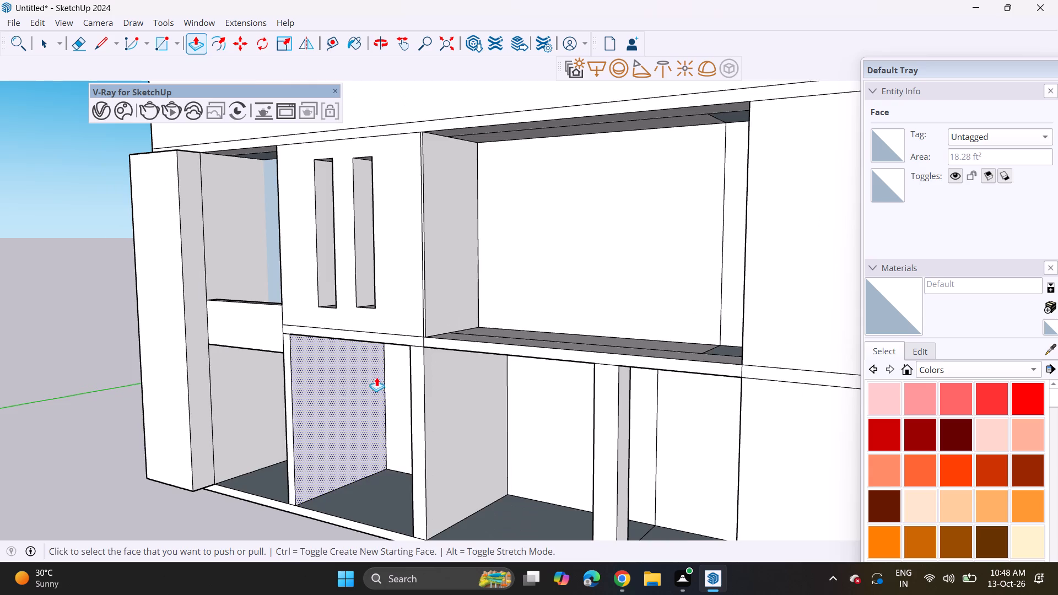
shift+middle_drag(376, 377, 279, 344)
middle_drag(314, 338, 309, 227)
scroll(332, 210, up, 3)
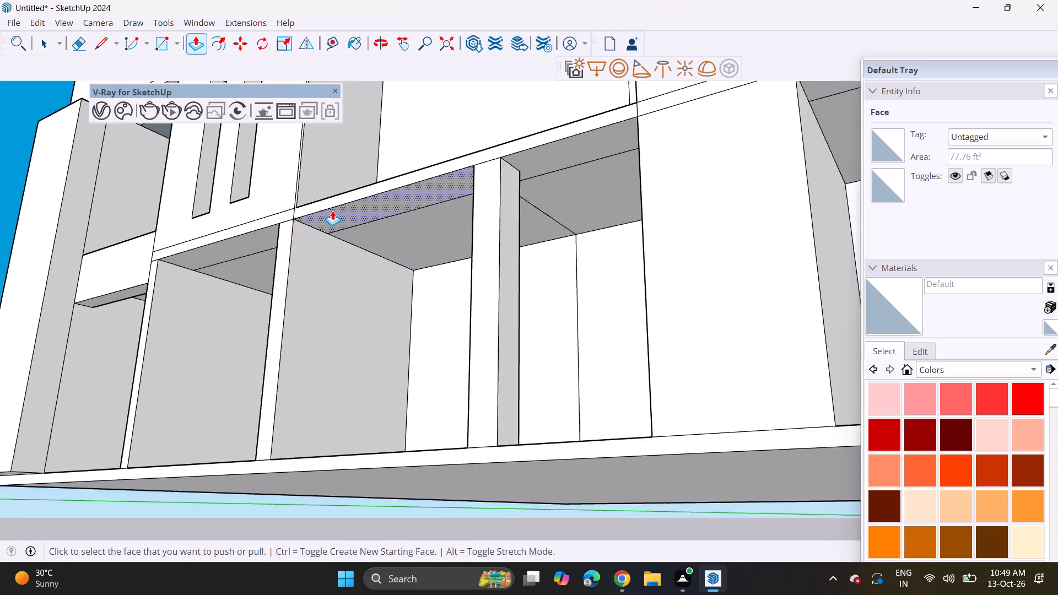
click(332, 210)
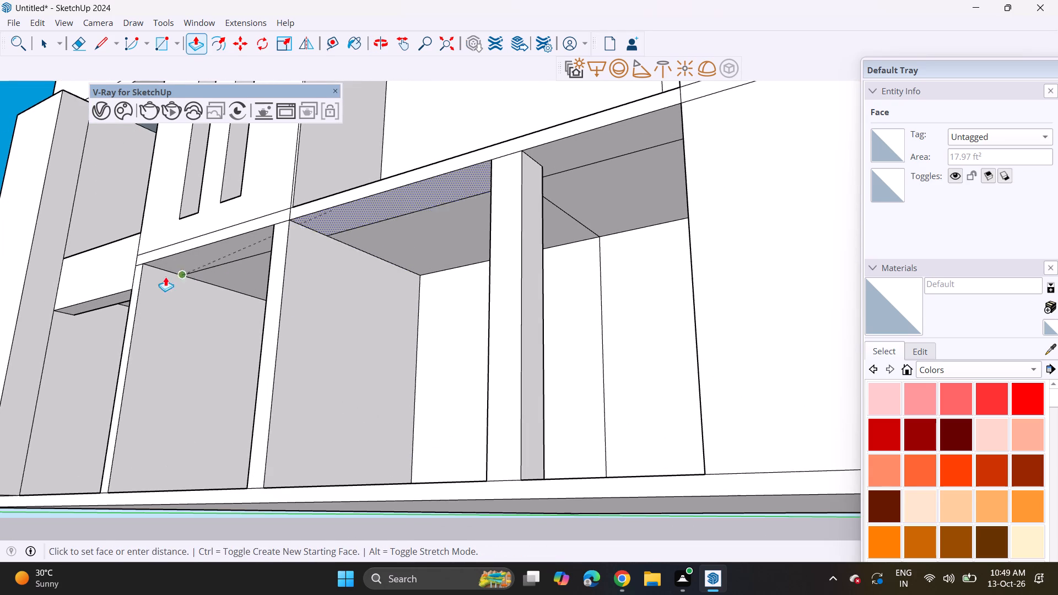
drag(112, 291, 122, 290)
Push/Pull the front floor strip of the wide upper-storey recess up to the top level of the beam beside the pier.
middle_drag(252, 229, 252, 358)
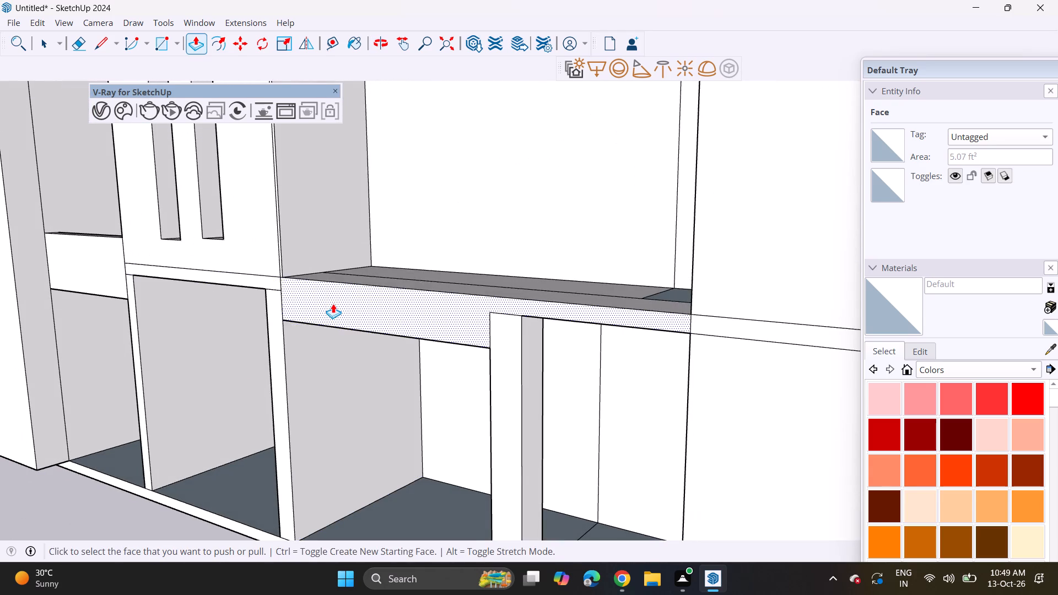
middle_drag(333, 304, 377, 342)
shift+middle_drag(404, 354, 511, 380)
middle_drag(500, 381, 457, 387)
click(461, 335)
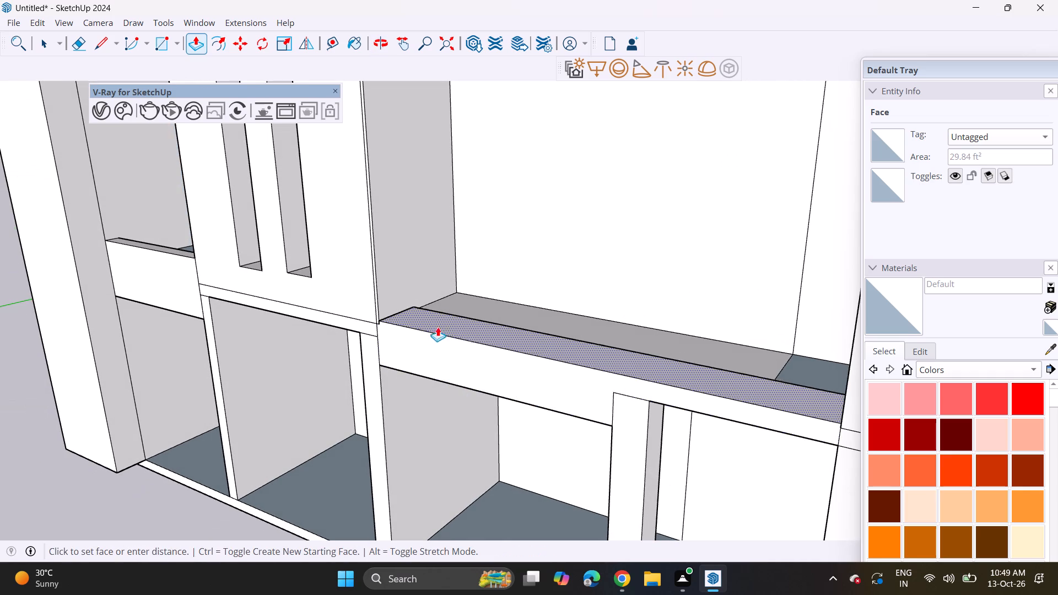
click(165, 253)
Push/Pull the front ceiling strip on the other side of the post down level with the wide beam's underside.
shift+middle_drag(471, 329, 342, 246)
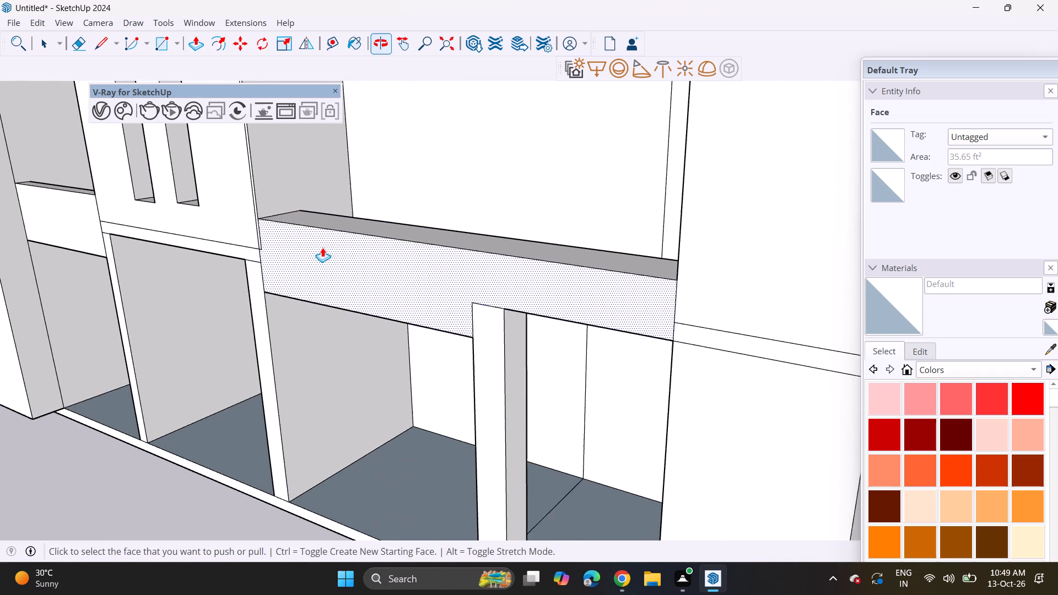
scroll(322, 247, down, 5)
shift+middle_drag(419, 312, 393, 244)
middle_drag(393, 241, 419, 131)
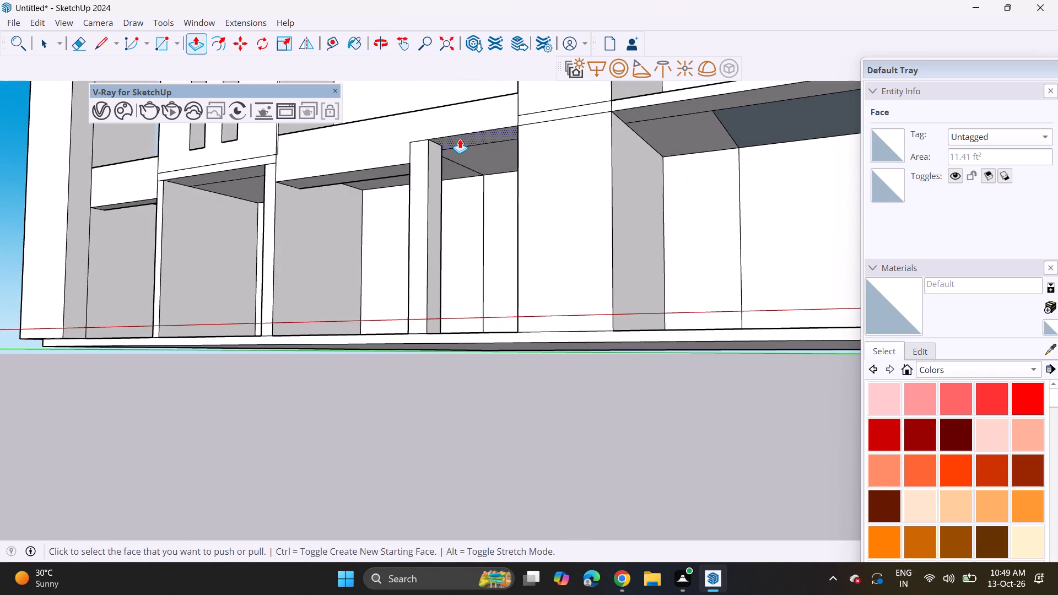
click(460, 139)
click(398, 163)
right_drag(398, 163, 403, 161)
scroll(398, 163, up, 1)
middle_drag(472, 140, 435, 191)
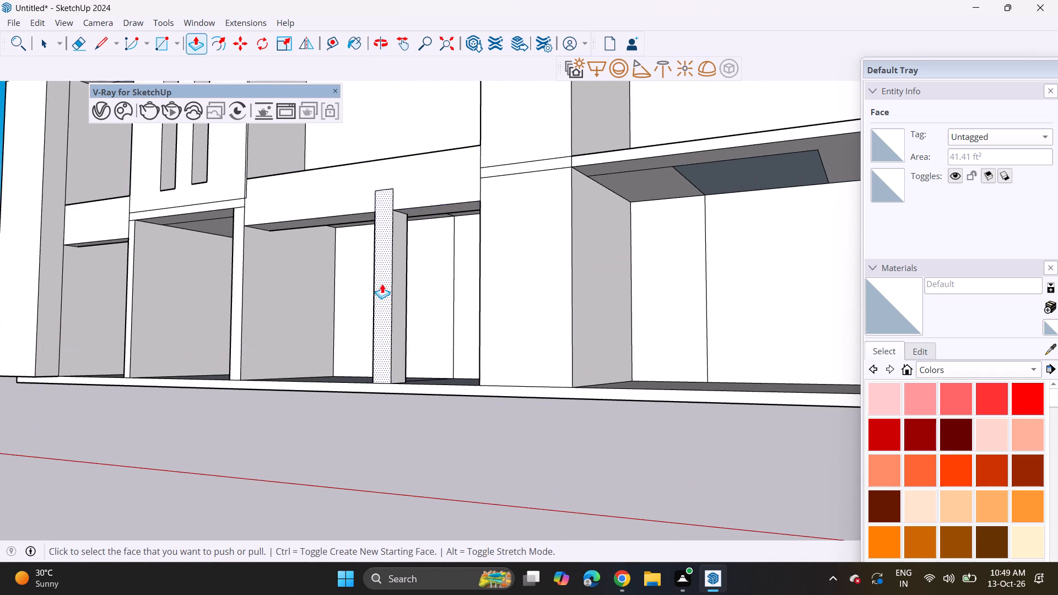
Push/Pull the corner recess's L-shaped edge strip up and its underside strip down to the adjacent front beam's levels, forming a deep corner beam.
middle_drag(411, 203, 376, 287)
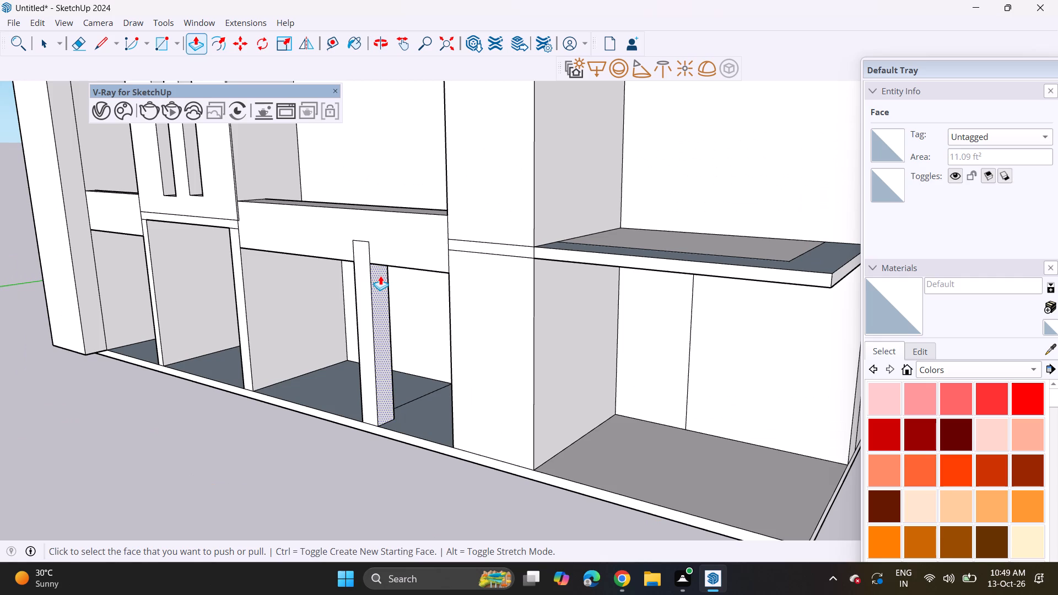
scroll(627, 274, down, 3)
shift+middle_drag(640, 277, 482, 266)
shift+middle_click(482, 266)
middle_drag(483, 256, 476, 275)
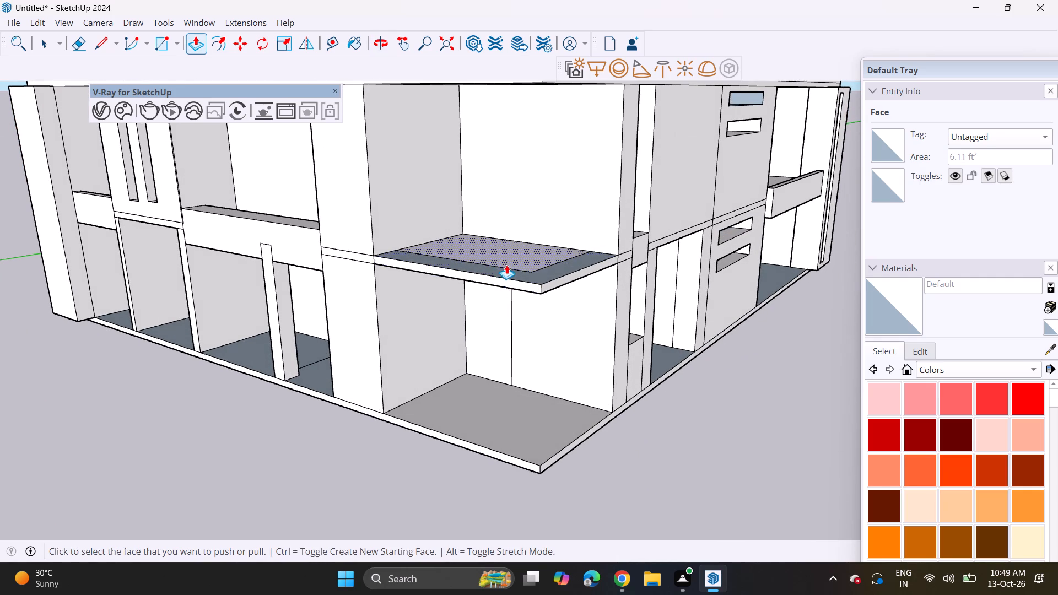
click(506, 276)
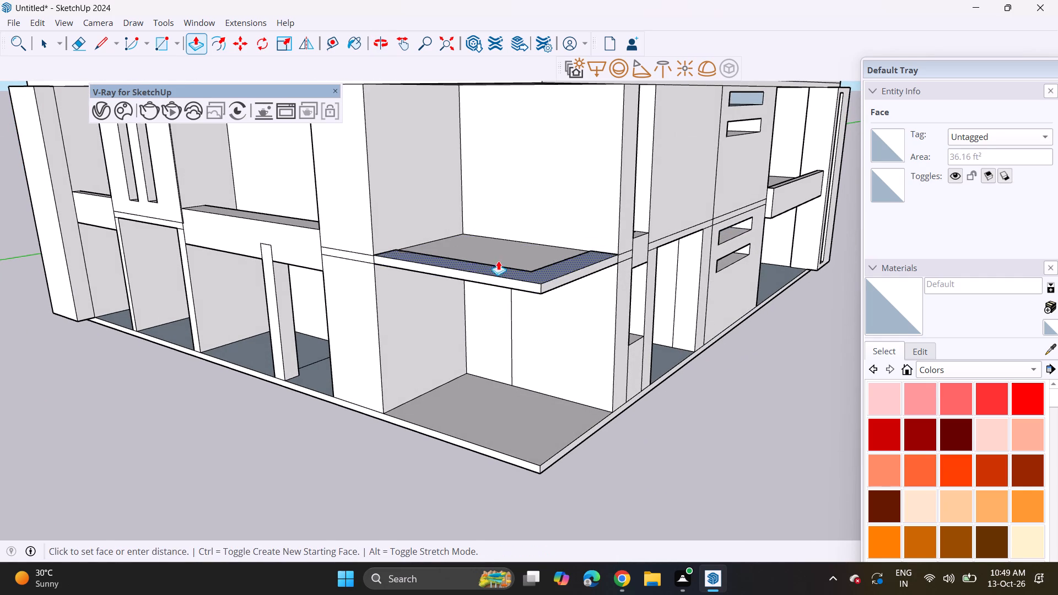
click(309, 223)
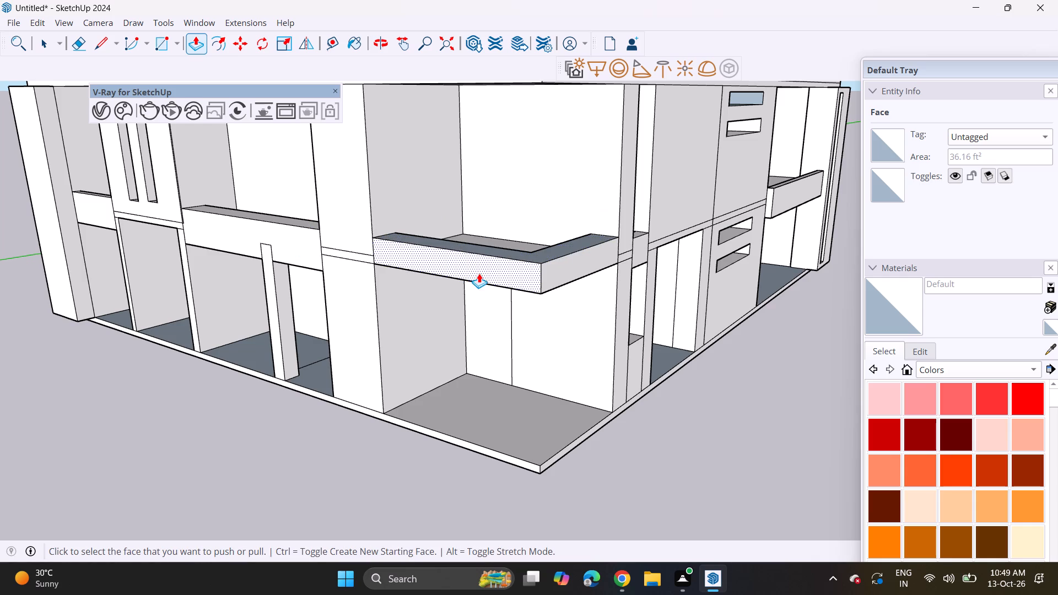
middle_drag(495, 266, 472, 75)
click(456, 129)
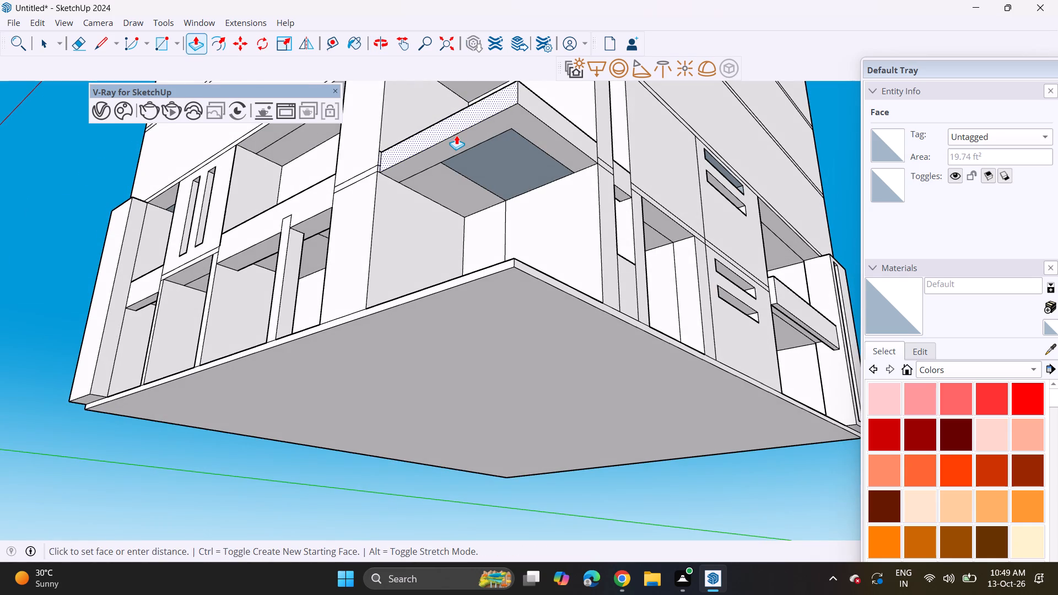
key(Escape)
click(454, 143)
click(320, 217)
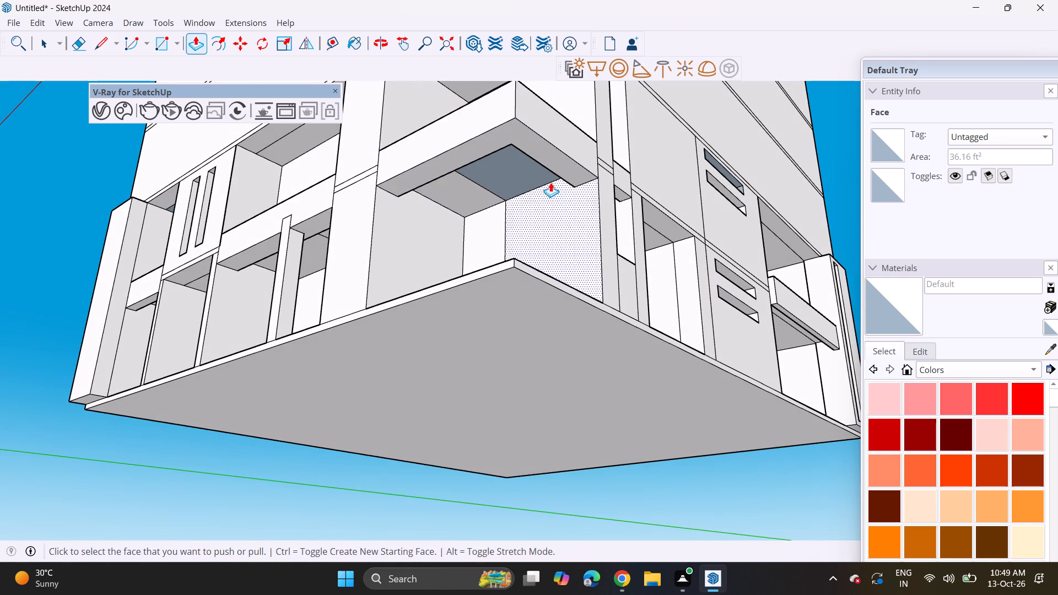
Push/Pull the top and underside of the narrow slab strip between the side posts to the corner beam's top and underside levels.
middle_drag(571, 144, 537, 231)
middle_drag(608, 247, 492, 296)
middle_drag(494, 294, 435, 331)
scroll(435, 330, up, 4)
click(435, 296)
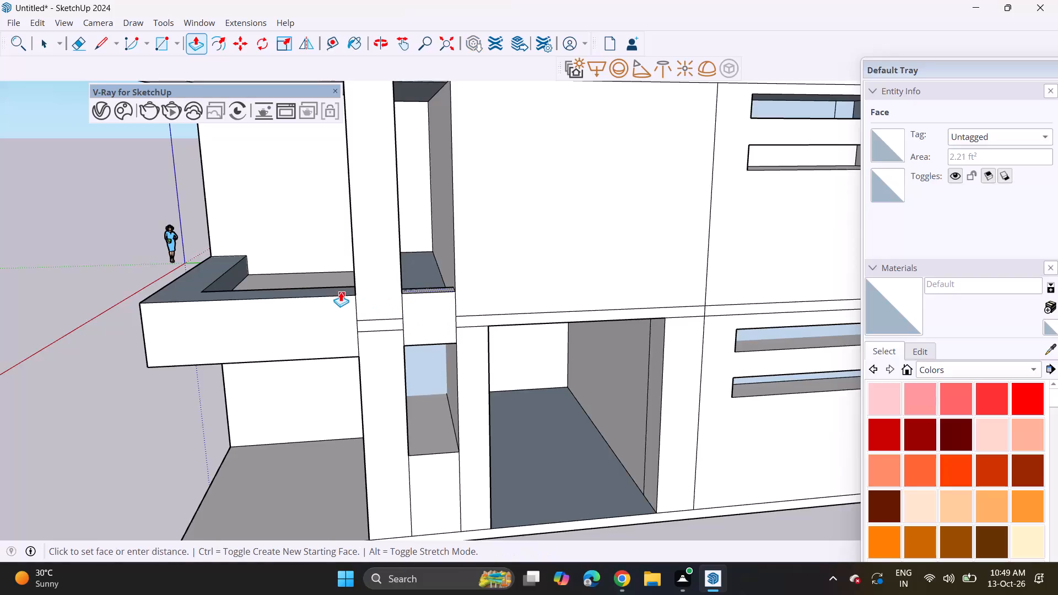
click(334, 294)
middle_drag(459, 306, 424, 163)
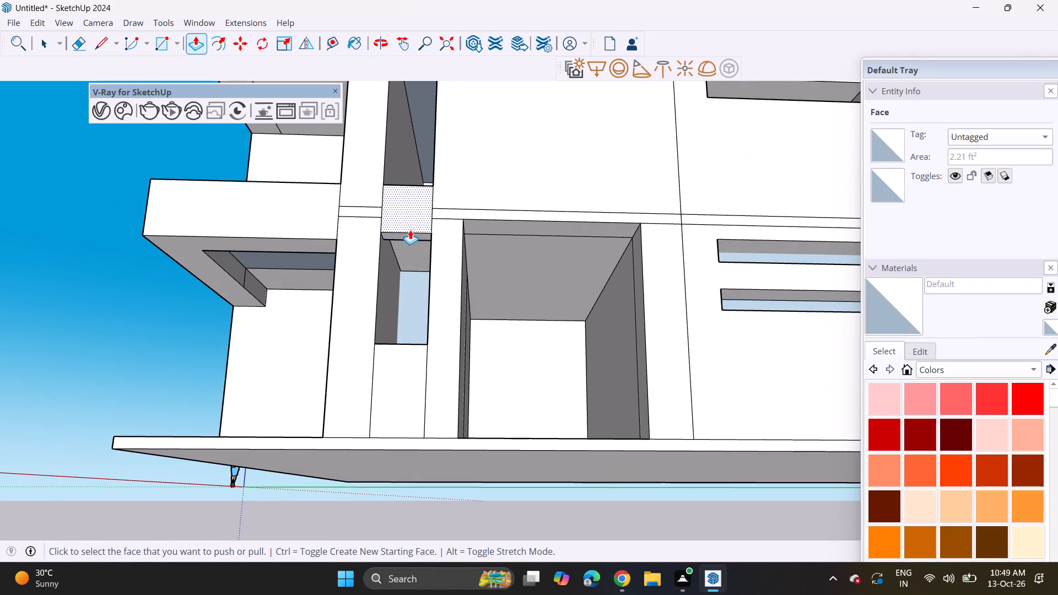
click(408, 236)
click(323, 246)
Push/Pull the wide side recess beam's top and underside to the levels of the narrow beam between the posts.
scroll(453, 258, down, 1)
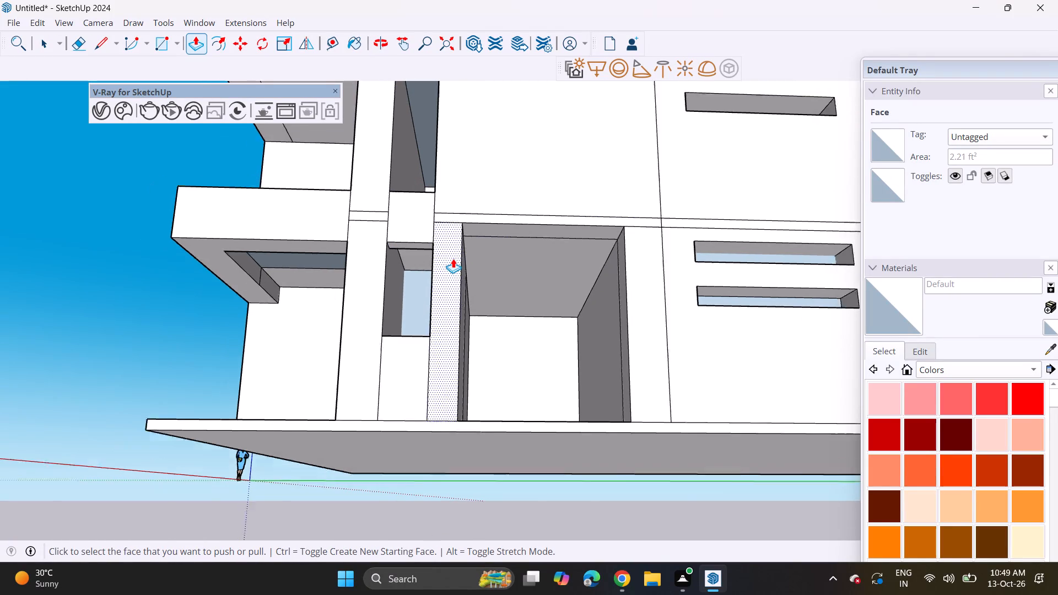
scroll(453, 258, down, 3)
shift+middle_drag(520, 263, 283, 261)
middle_drag(390, 229, 361, 369)
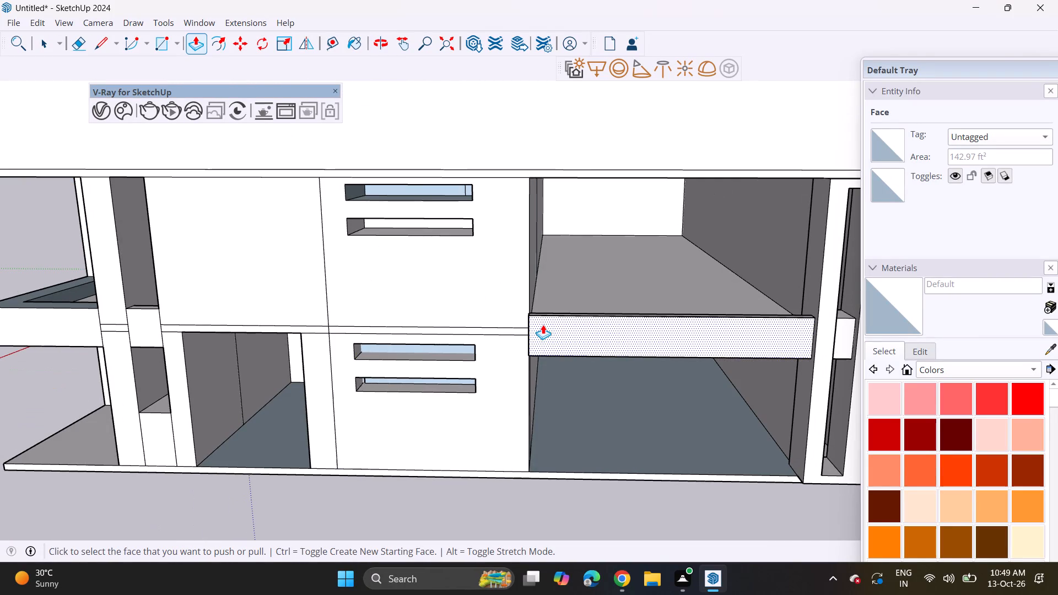
middle_drag(552, 324, 567, 393)
click(574, 356)
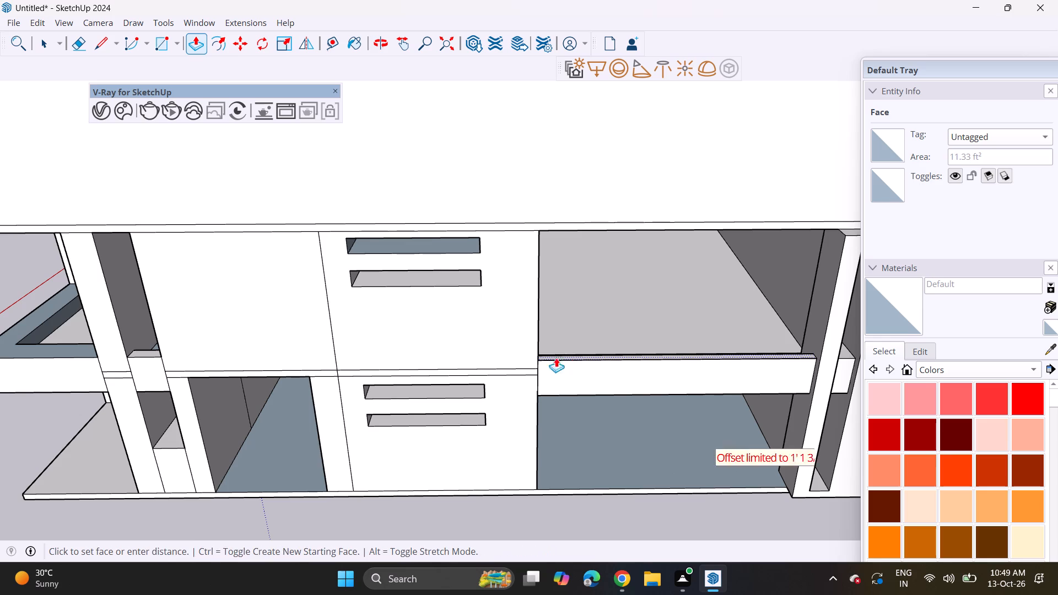
drag(140, 361, 154, 358)
middle_drag(890, 349, 863, 315)
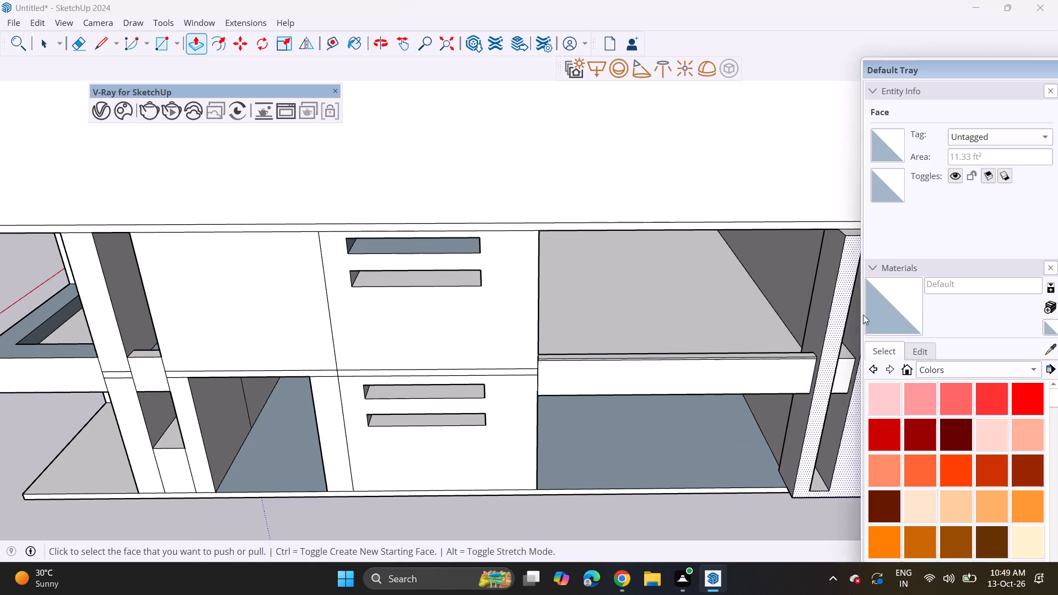
middle_drag(863, 315, 851, 303)
middle_drag(672, 354, 682, 193)
middle_drag(609, 263, 639, 192)
scroll(634, 198, up, 1)
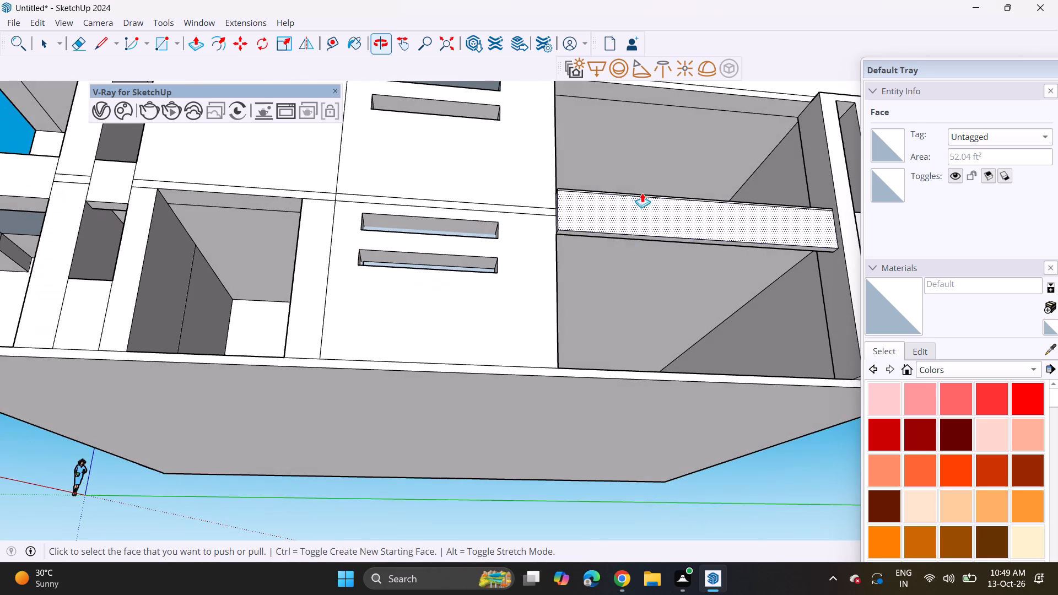
click(633, 237)
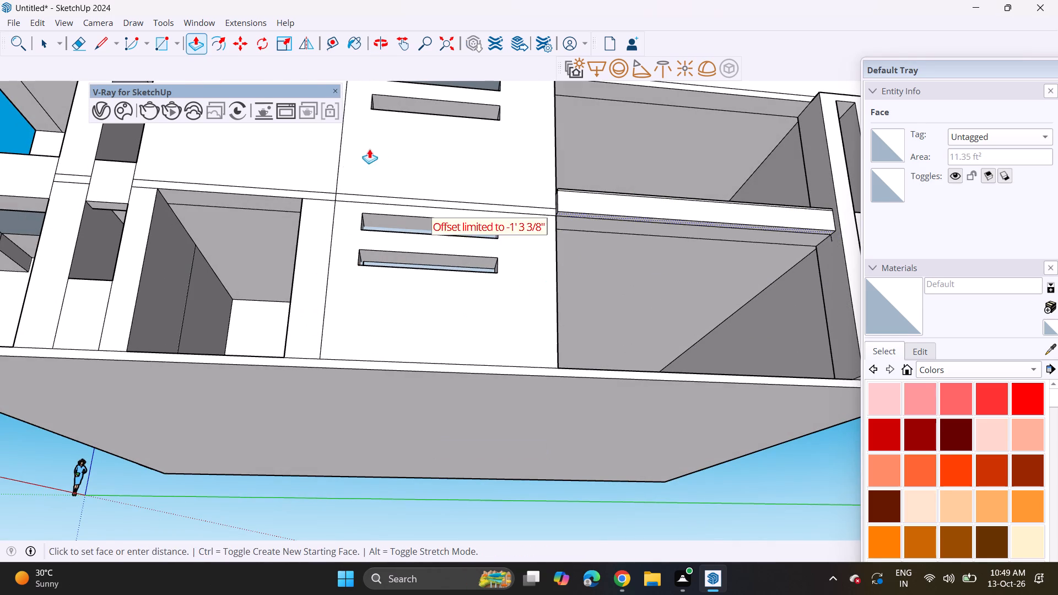
click(99, 208)
Push/Pull the top of the short beam inside the projecting pier's slot to the wide side beam's top level.
middle_drag(409, 123, 337, 183)
shift+middle_drag(630, 181, 256, 242)
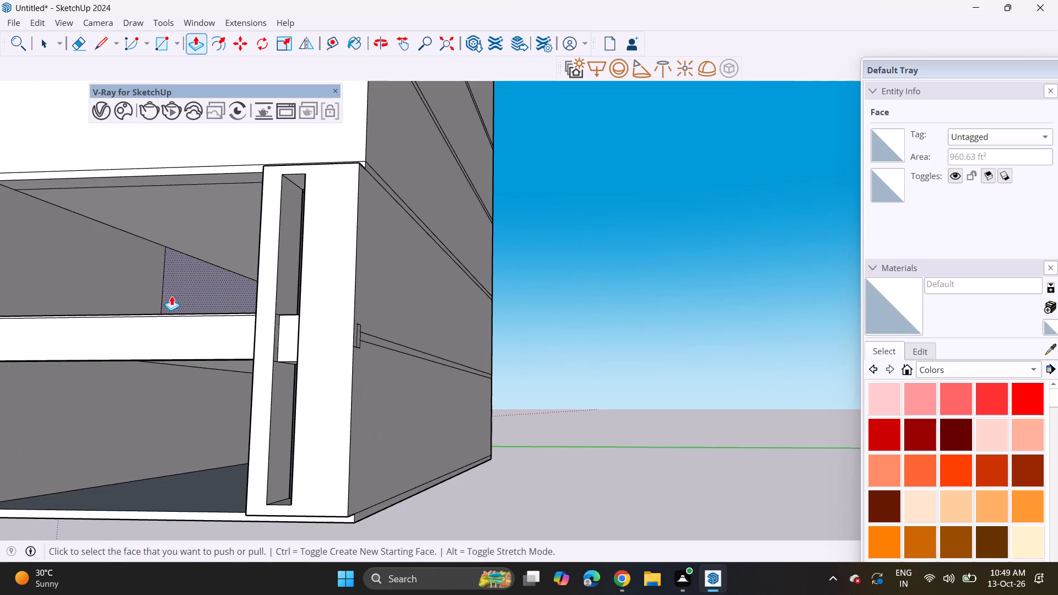
middle_drag(171, 296, 255, 355)
scroll(488, 418, up, 2)
middle_drag(438, 425, 438, 426)
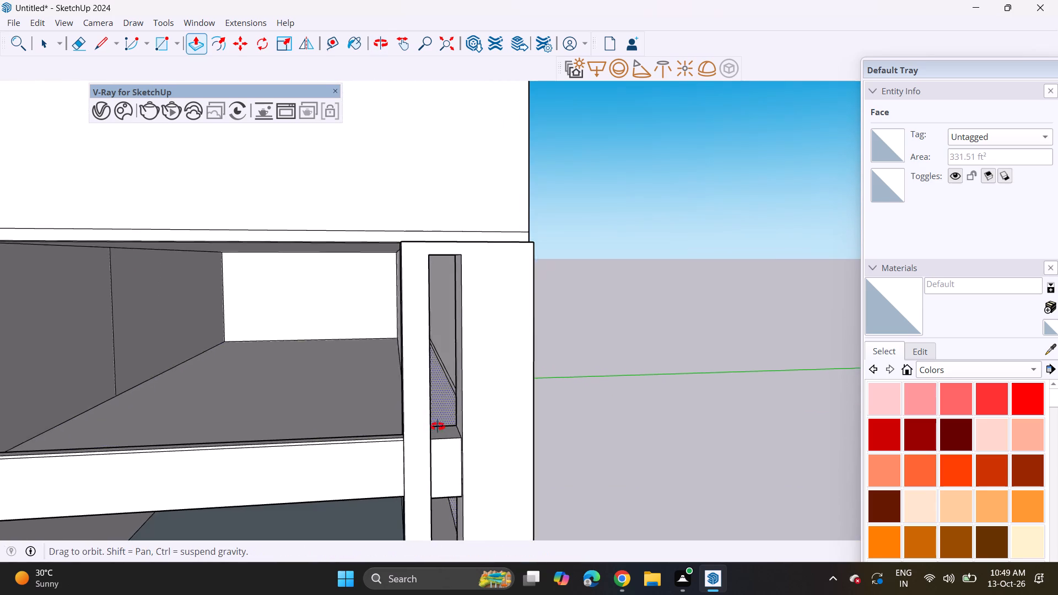
middle_drag(438, 426, 324, 461)
scroll(373, 438, up, 3)
scroll(466, 477, up, 4)
click(484, 381)
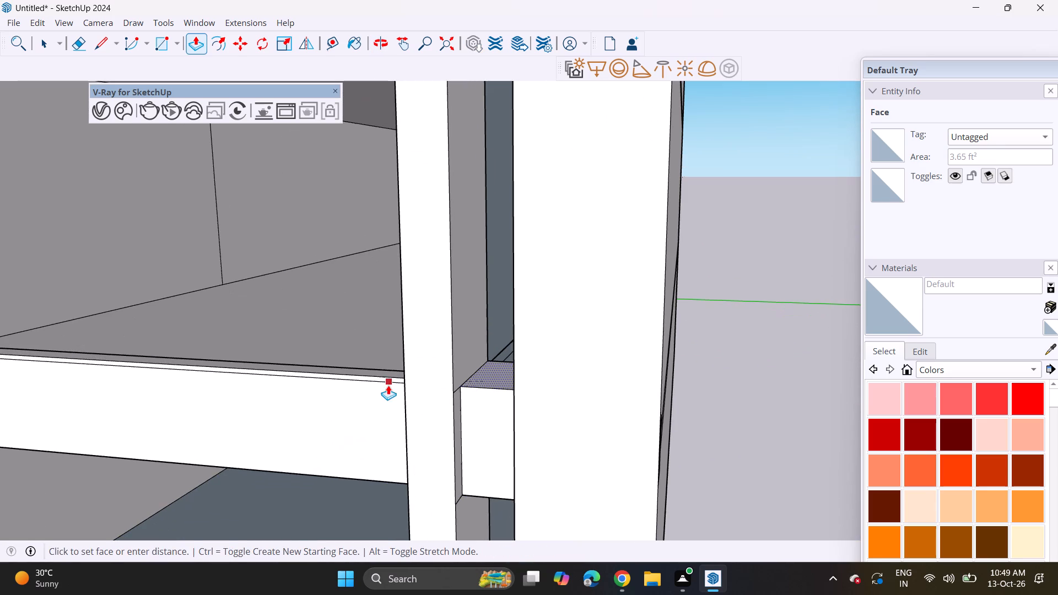
click(382, 375)
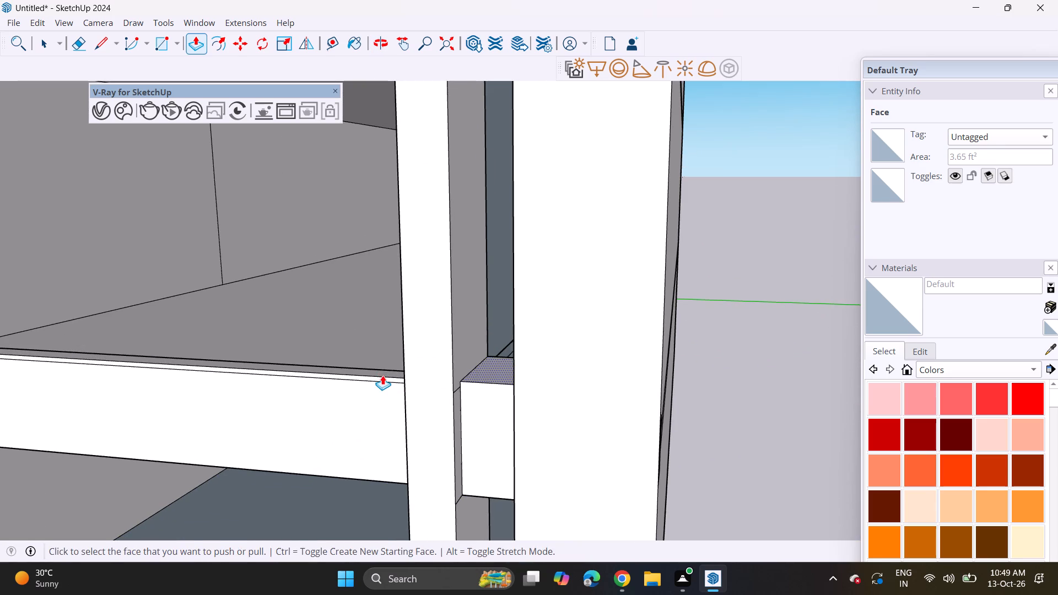
Push/Pull the underside of the short beam in the pier slot to the wide side beam's underside level.
middle_drag(439, 440, 496, 277)
scroll(511, 269, up, 1)
scroll(482, 447, down, 5)
shift+middle_drag(480, 463, 497, 372)
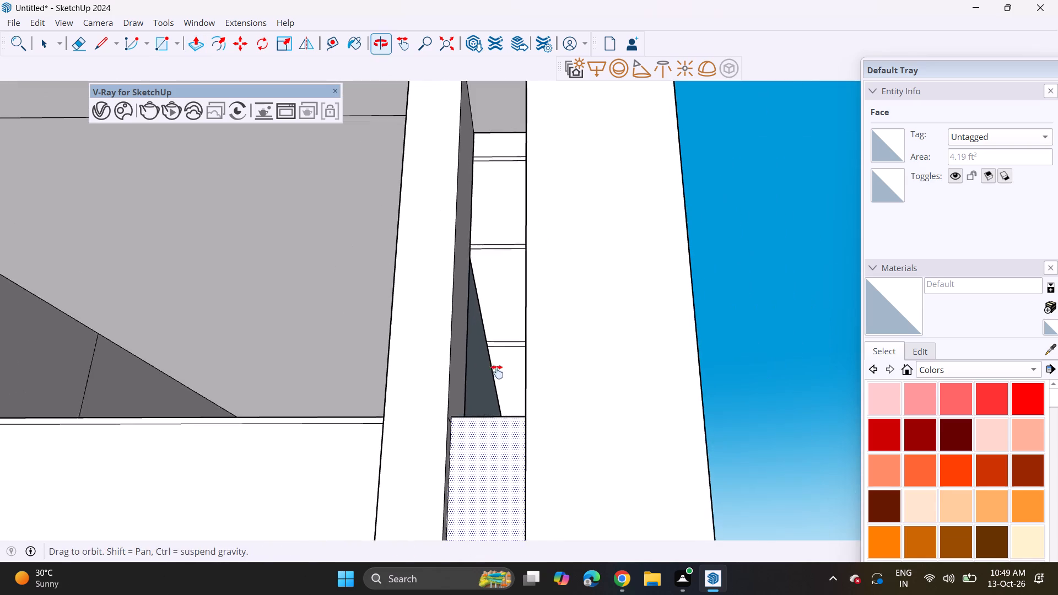
shift+middle_drag(497, 372, 514, 294)
click(516, 423)
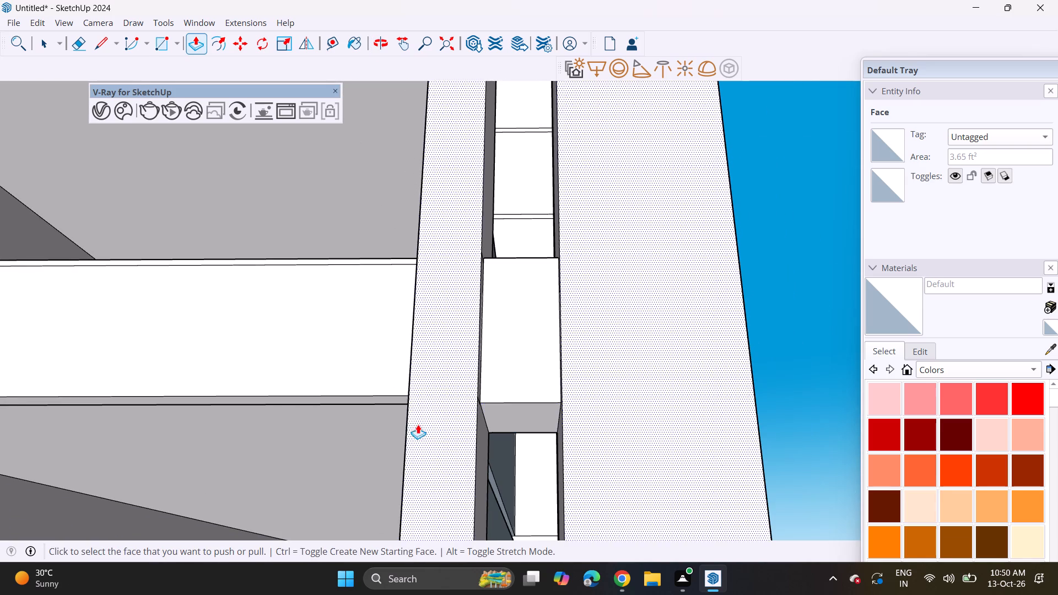
click(503, 423)
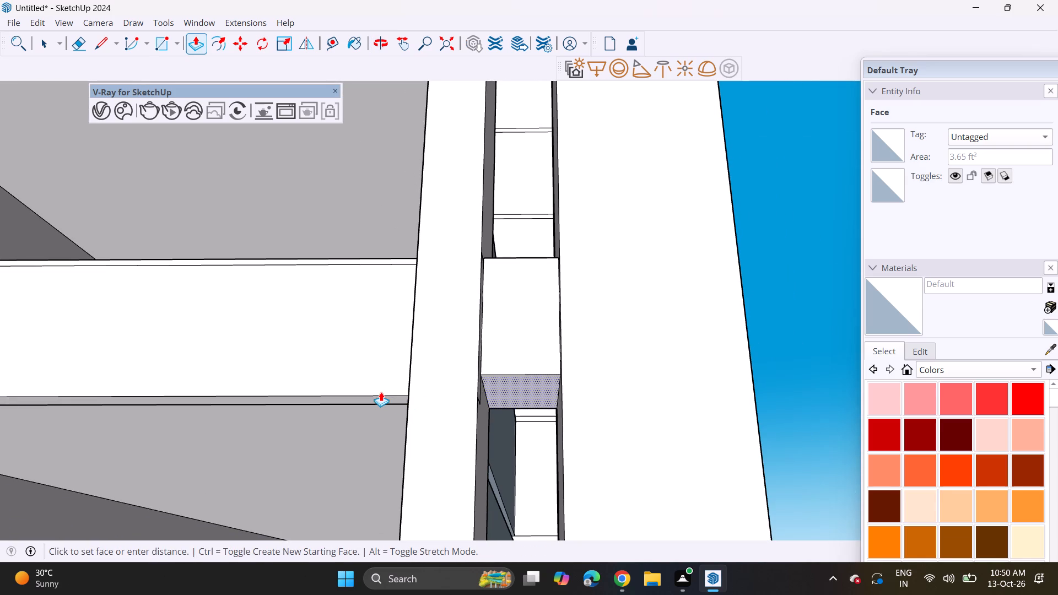
click(379, 396)
Push/Pull the front face of the short beam in the pier slot slightly outward.
middle_drag(490, 338, 477, 497)
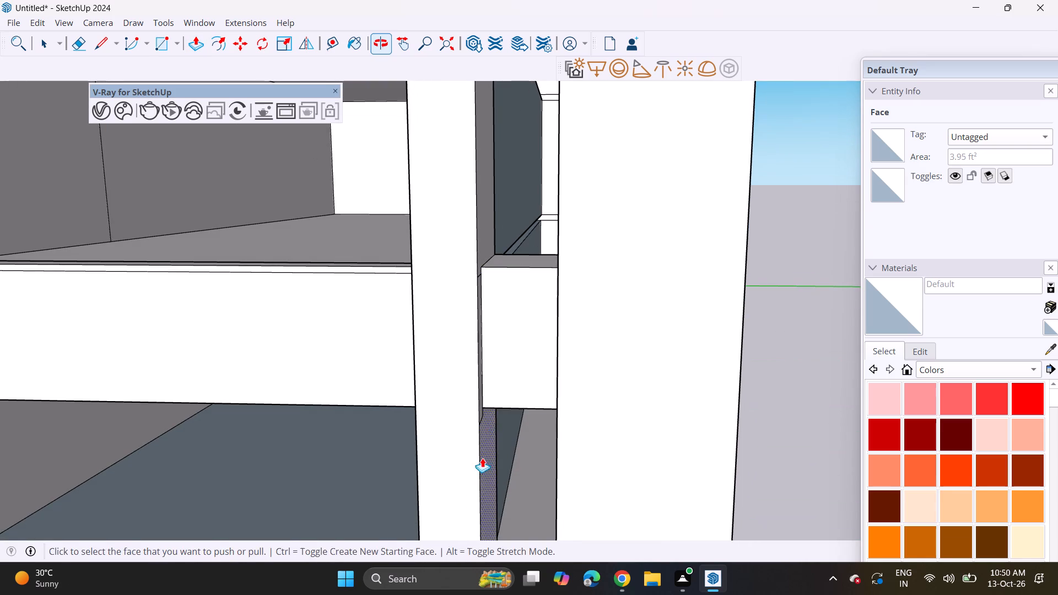
click(504, 375)
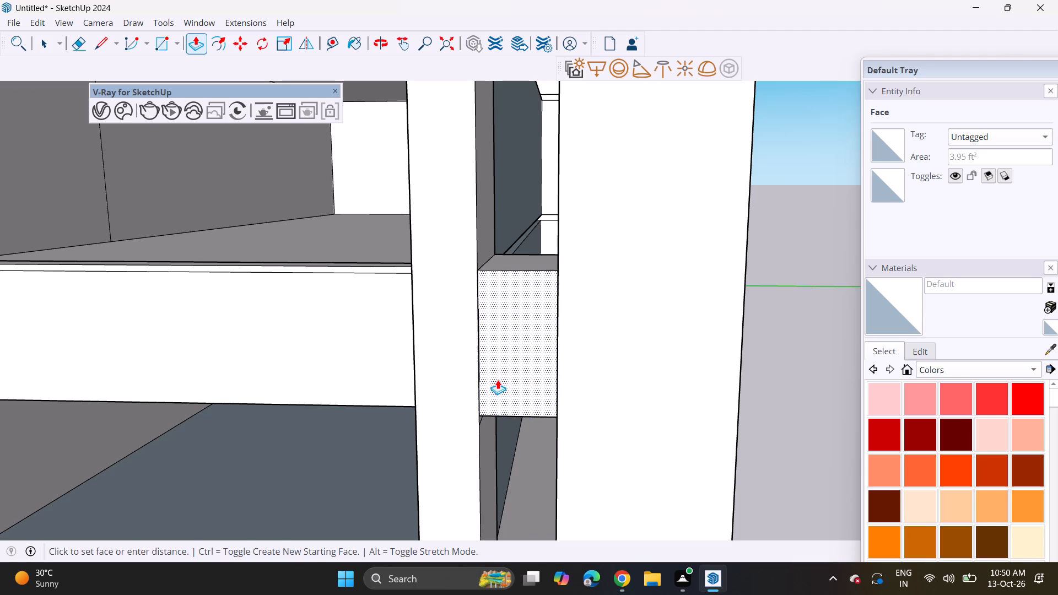
click(498, 380)
Examine the beams on the two lowest storeys and the whole tower from several viewpoints.
scroll(452, 331, down, 14)
shift+middle_drag(395, 353, 515, 340)
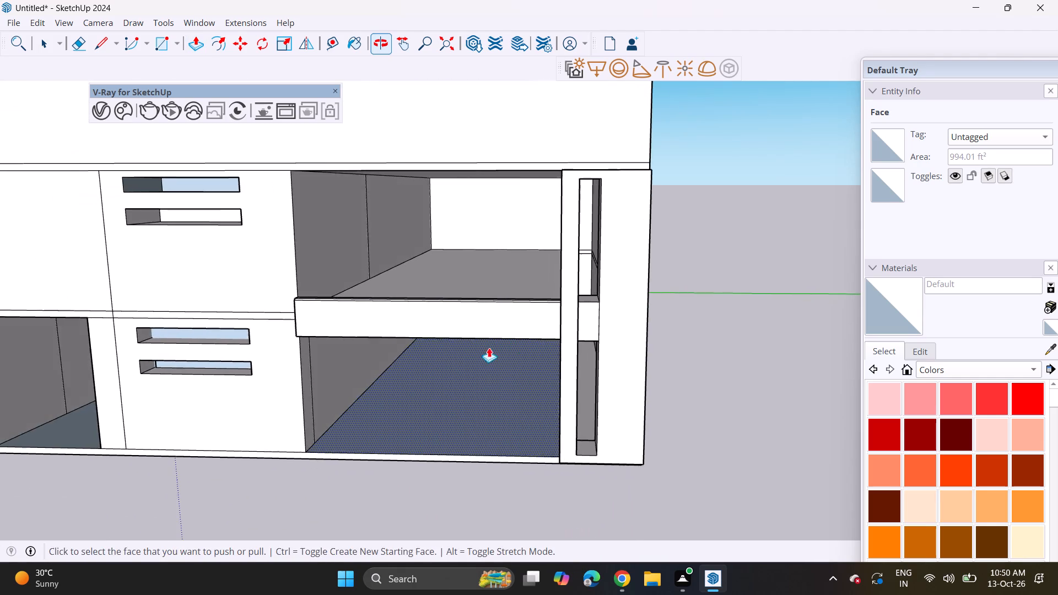
middle_drag(488, 320, 514, 273)
scroll(514, 273, down, 4)
middle_drag(313, 300, 458, 344)
scroll(434, 330, down, 4)
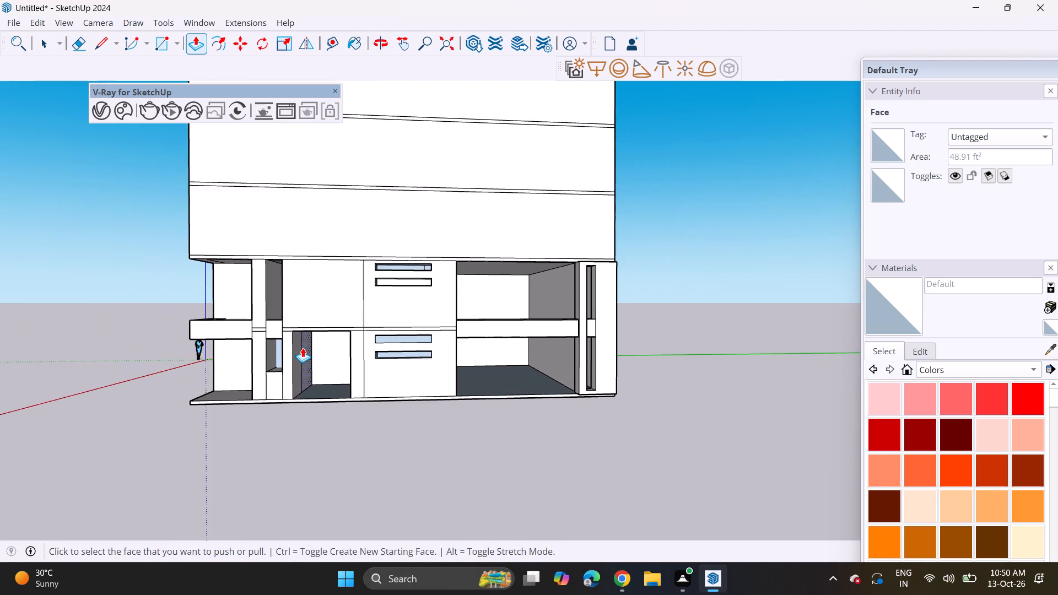
shift+middle_drag(318, 369, 488, 385)
middle_drag(442, 374, 602, 356)
shift+middle_drag(602, 345, 565, 400)
middle_drag(530, 368, 450, 397)
scroll(450, 397, down, 11)
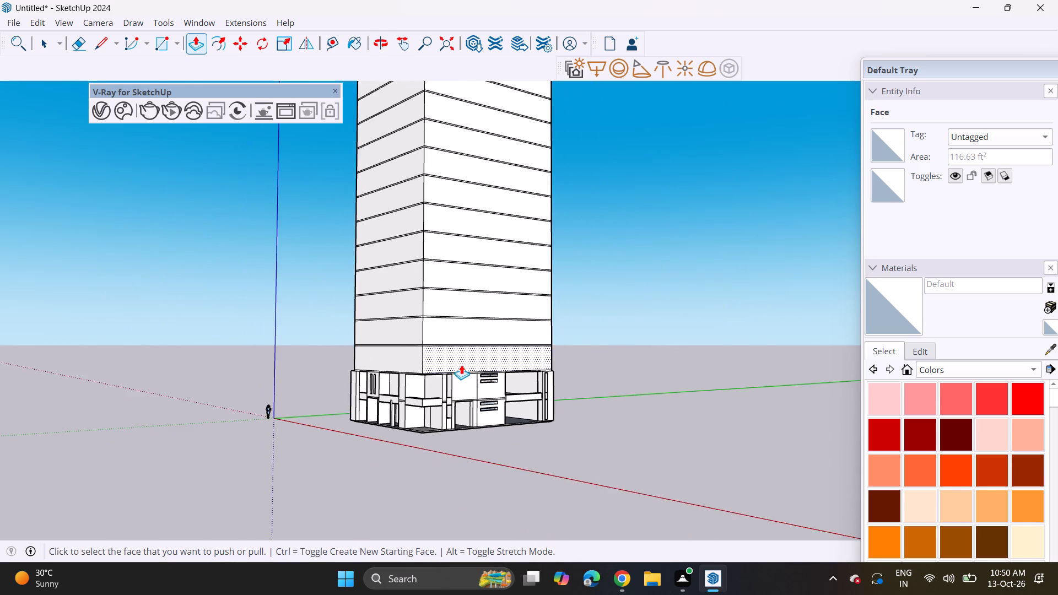
scroll(461, 365, down, 4)
shift+middle_click(467, 409)
shift+middle_drag(464, 327, 489, 396)
scroll(507, 378, up, 5)
shift+middle_drag(502, 399, 522, 356)
middle_drag(518, 368, 516, 343)
scroll(487, 392, up, 2)
shift+middle_drag(487, 392, 497, 362)
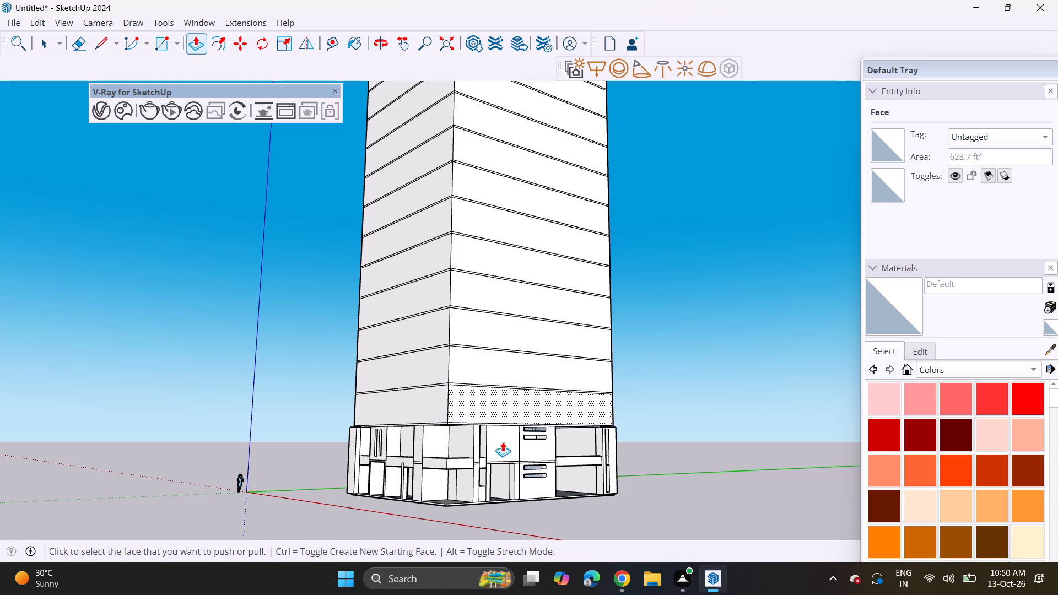
Erase the slab edge lines crossing the plain side wall above and beside the ground-floor opening.
scroll(519, 482, up, 13)
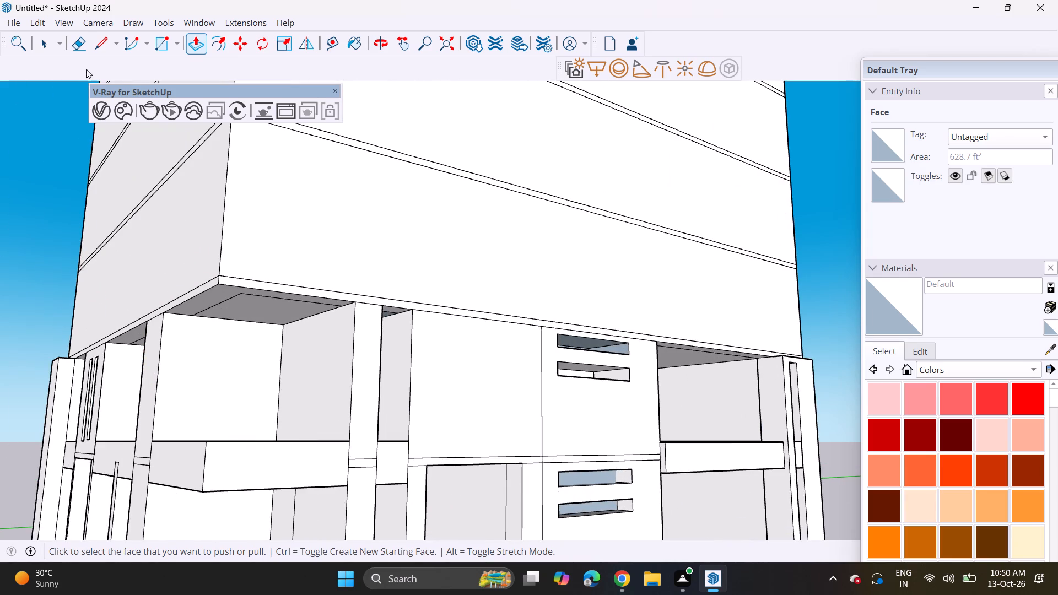
click(76, 45)
scroll(415, 440, up, 4)
drag(421, 456, 424, 495)
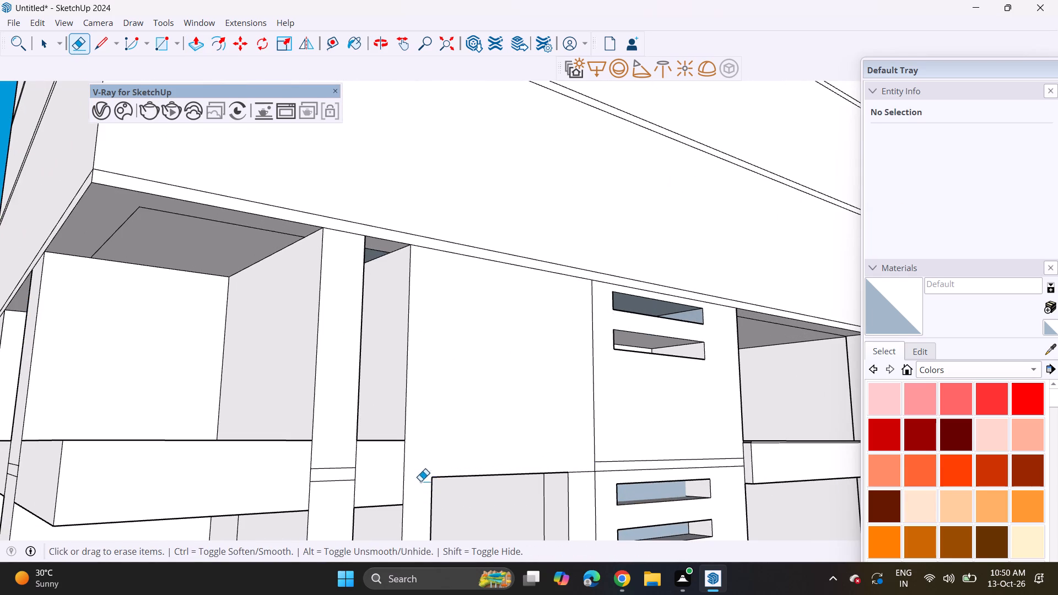
drag(583, 470, 583, 483)
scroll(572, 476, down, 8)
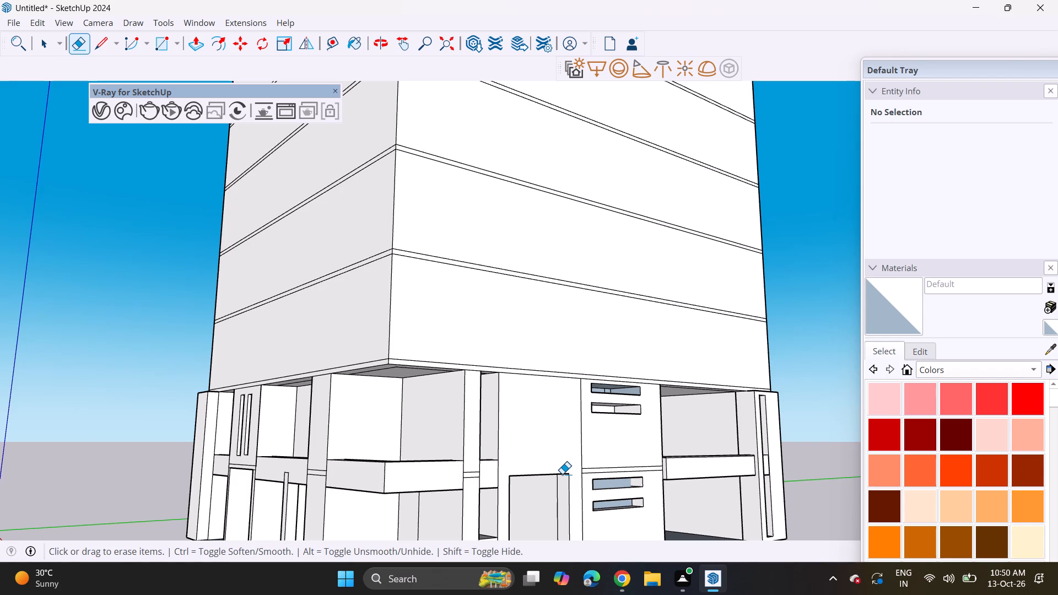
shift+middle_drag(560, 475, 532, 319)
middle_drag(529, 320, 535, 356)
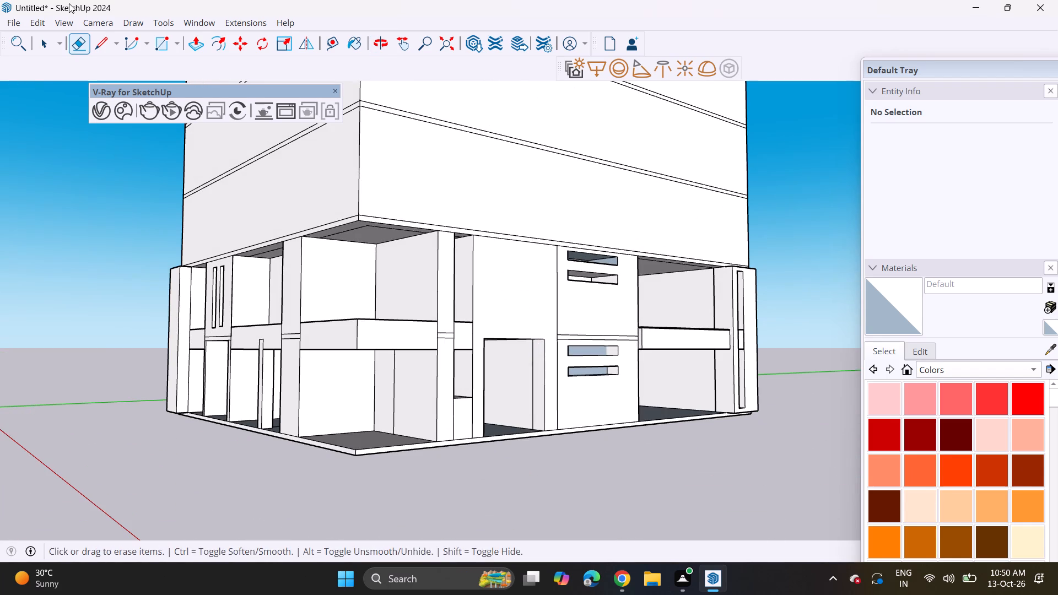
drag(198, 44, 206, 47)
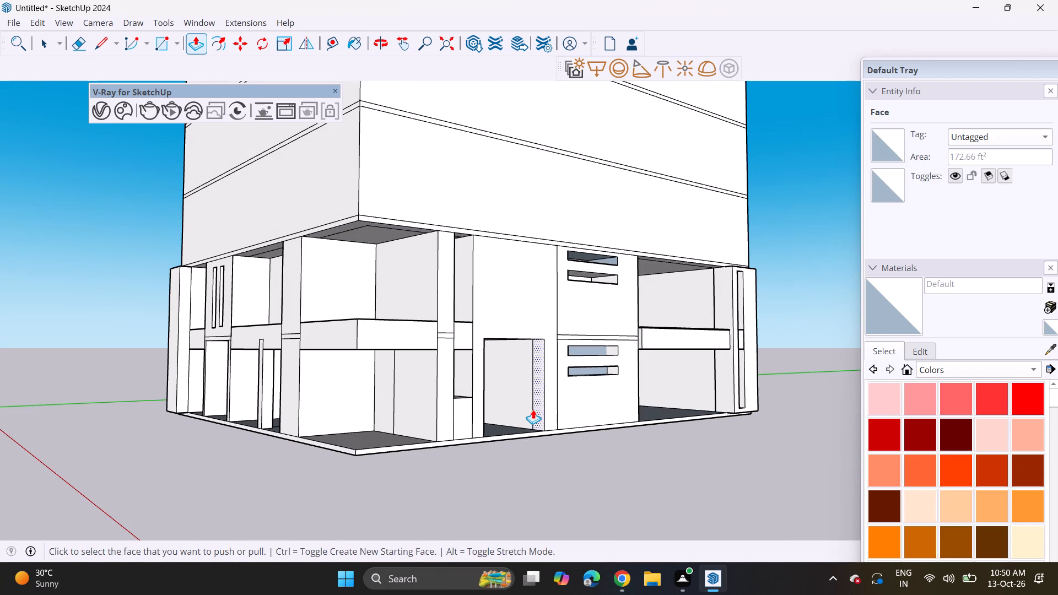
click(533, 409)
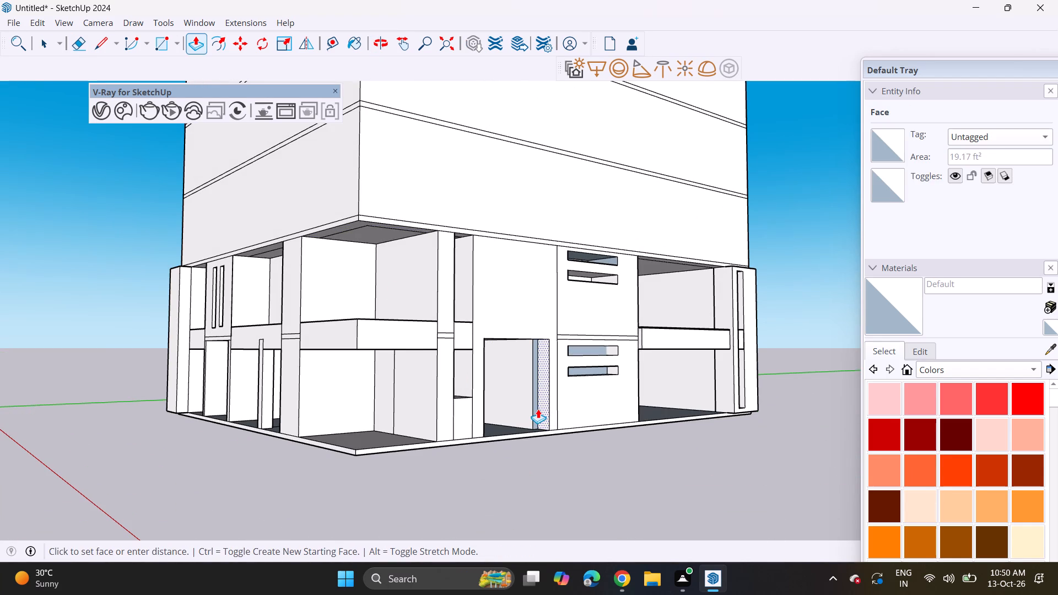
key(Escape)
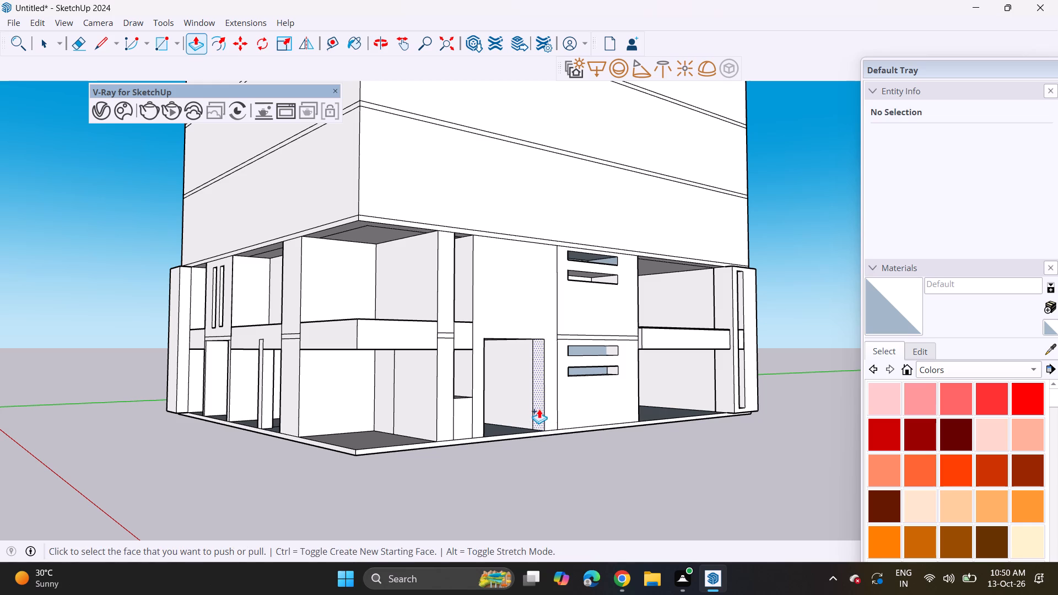
Push/Pull the front jamb strip nearest the horizontally slotted wall slightly into the ground-floor side opening to narrow it.
click(537, 406)
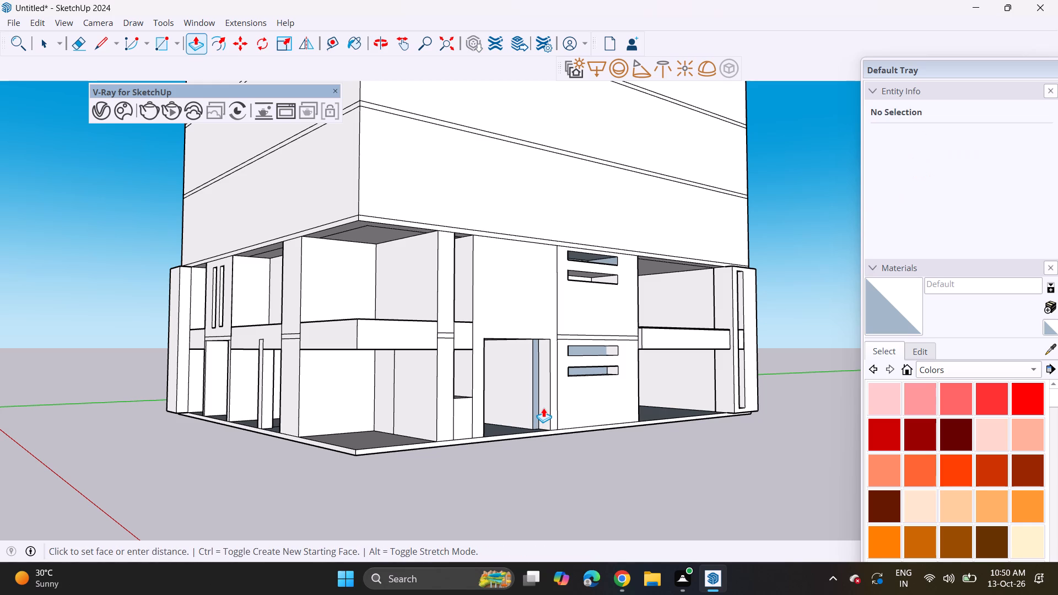
click(543, 408)
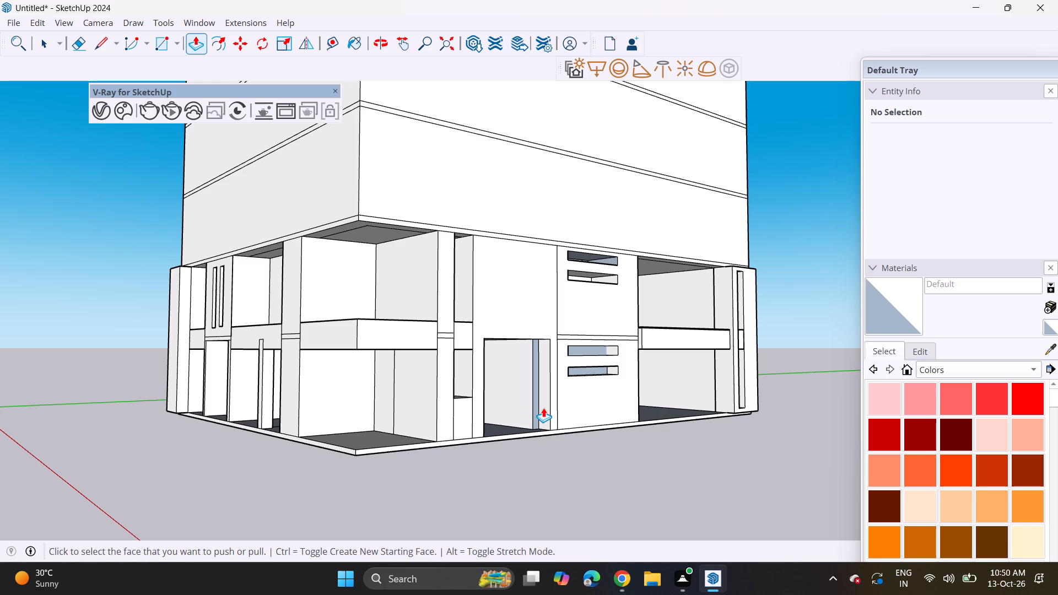
middle_click(535, 403)
click(542, 408)
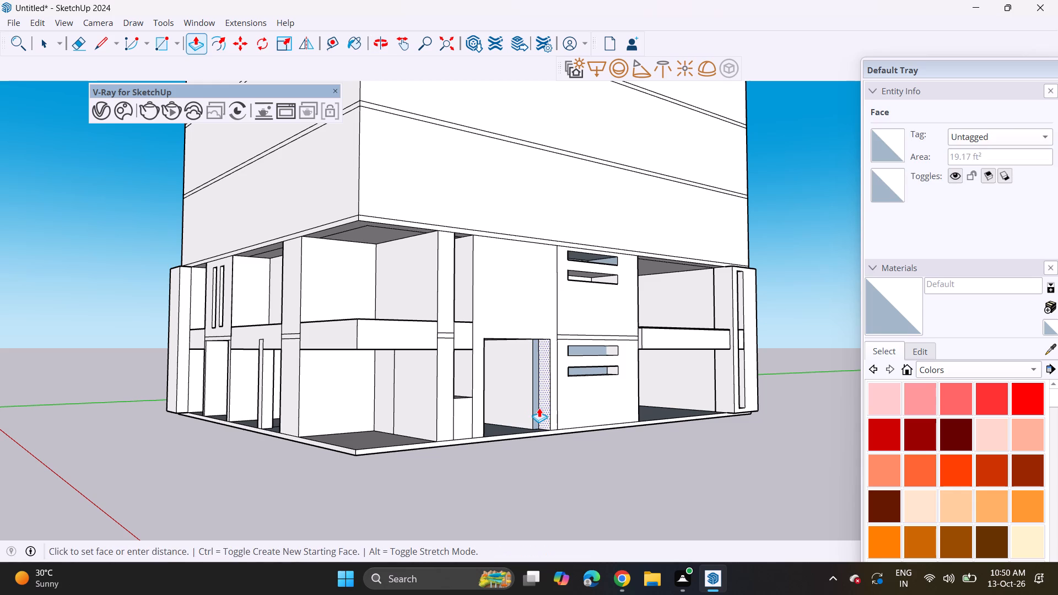
click(530, 410)
Draw a vertical line from head to floor on the opposite reveal of the ground-floor side opening, marking off a front strip.
middle_drag(530, 403, 236, 424)
scroll(363, 385, up, 4)
click(98, 45)
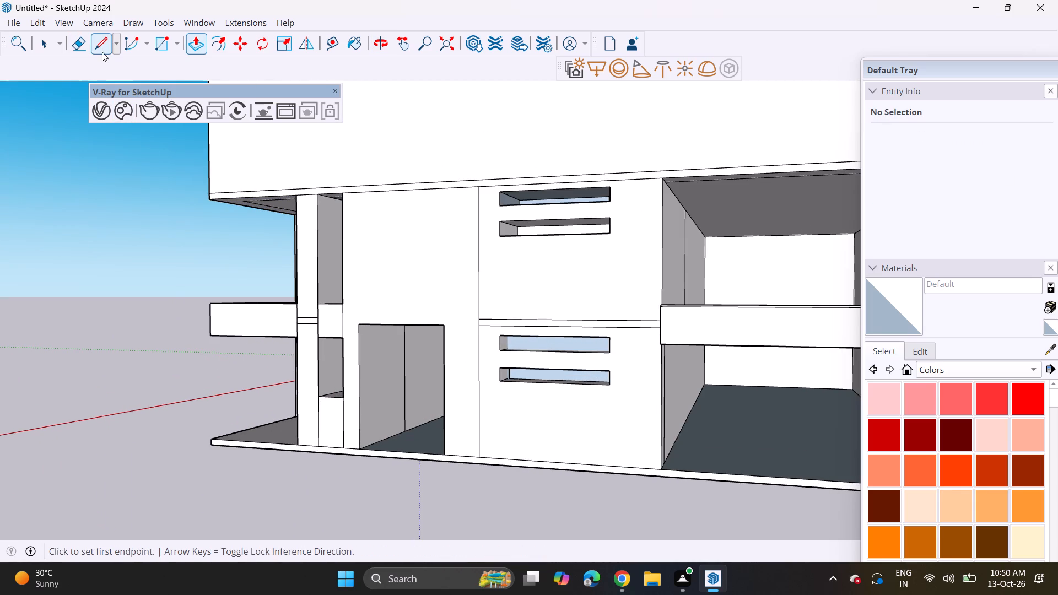
middle_drag(346, 326, 339, 246)
click(372, 275)
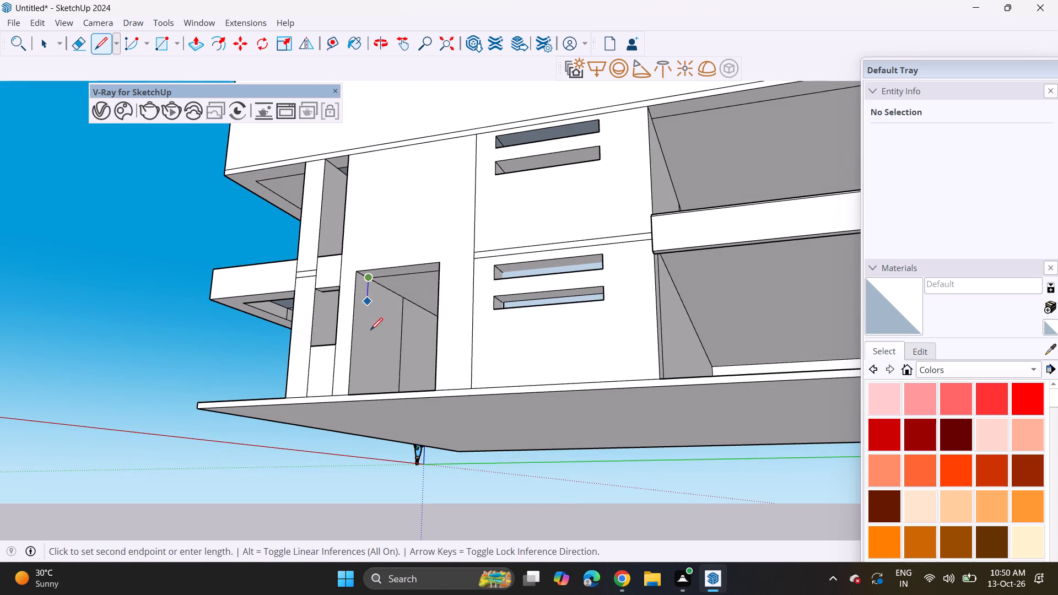
middle_drag(369, 372, 365, 474)
click(368, 456)
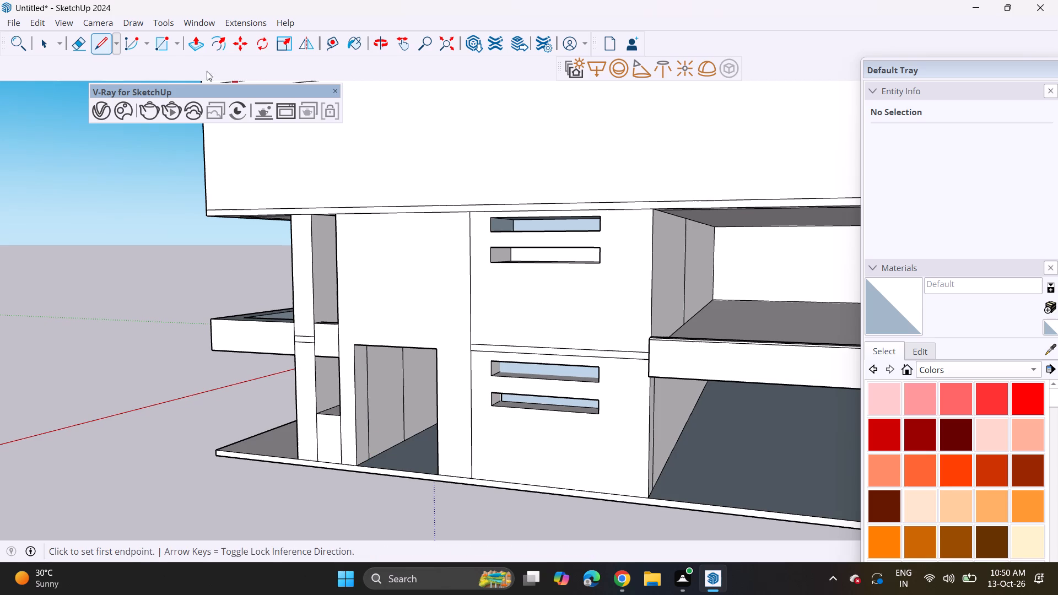
Push/Pull the marked front strip slightly into the ground-floor side opening to narrow it on that side too.
drag(190, 48, 202, 59)
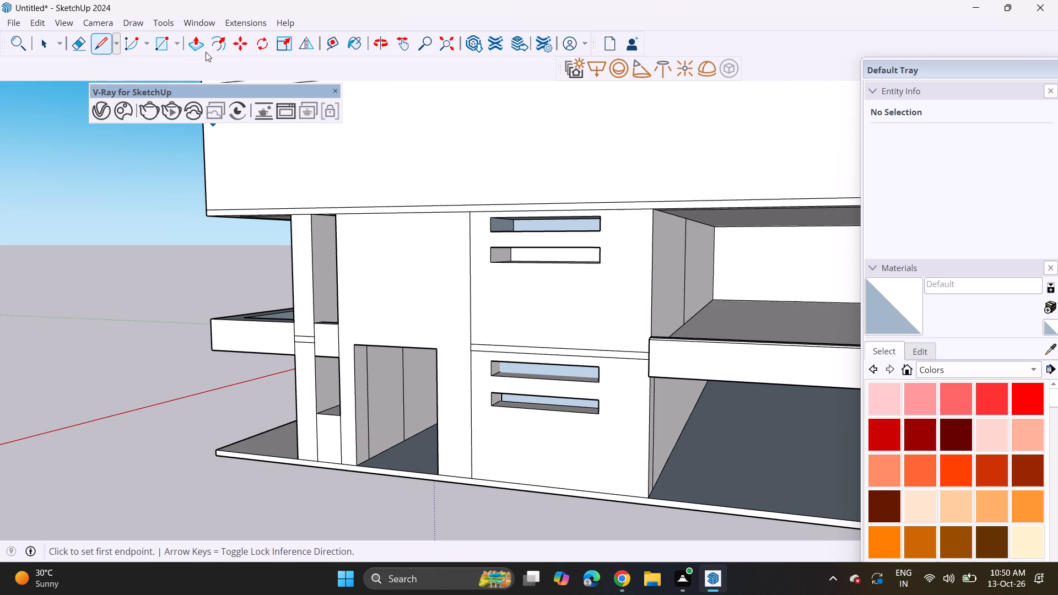
click(197, 50)
click(362, 430)
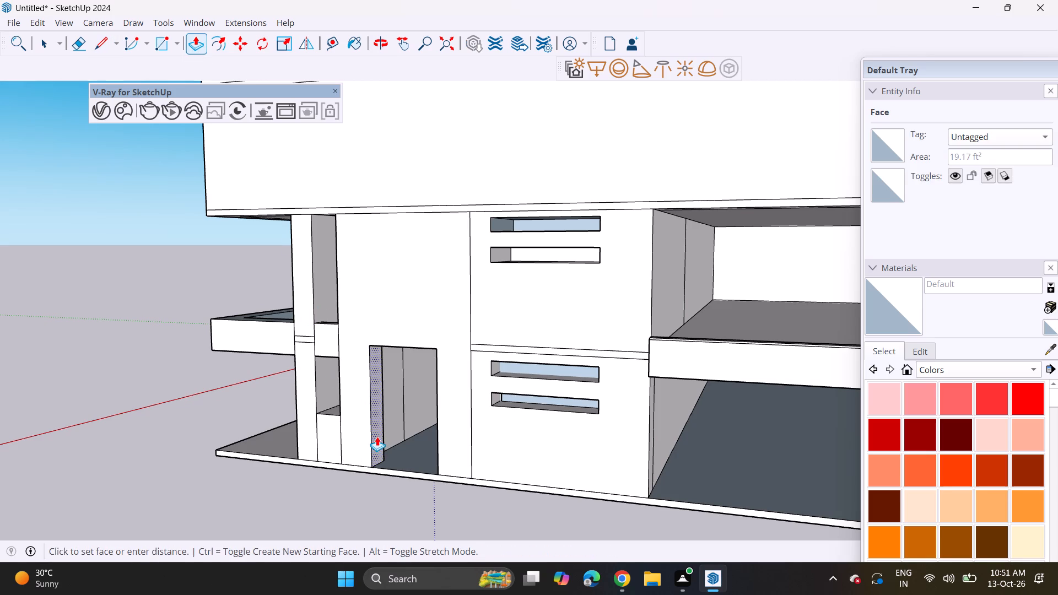
click(377, 436)
Erase the slab edge lines crossing the side pier and the wide front pier flanking the corner bay.
middle_drag(365, 440, 617, 412)
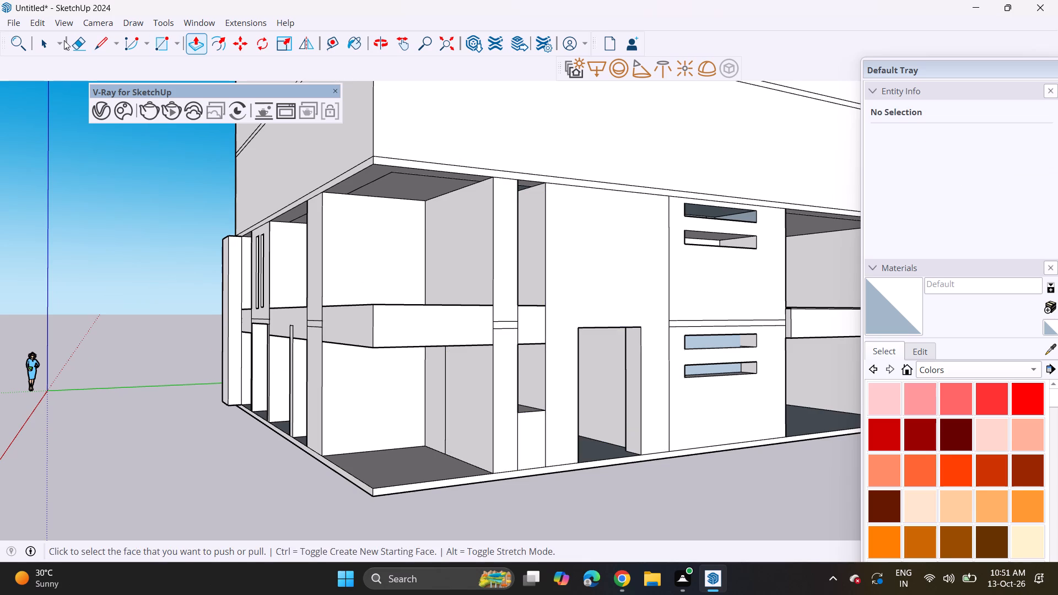
click(79, 39)
drag(505, 324, 505, 336)
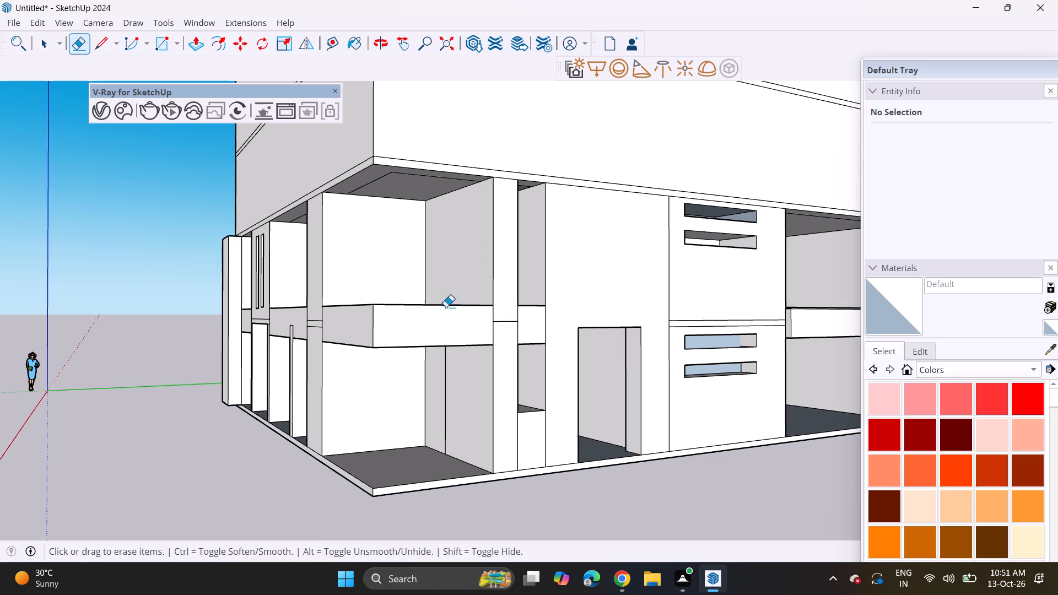
drag(500, 315, 501, 328)
drag(314, 315, 315, 333)
Erase the slab edge lines across the vertically slotted wall panel and the short stubs over its supports, keeping the panel's vertical edges.
middle_drag(287, 340, 468, 351)
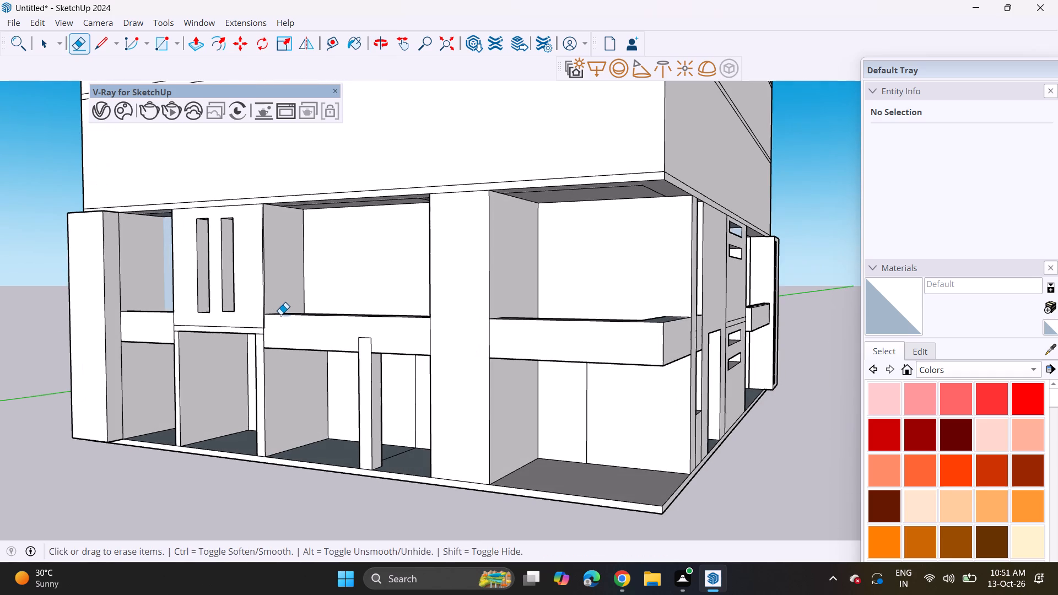
middle_drag(272, 313, 467, 349)
scroll(291, 332, up, 4)
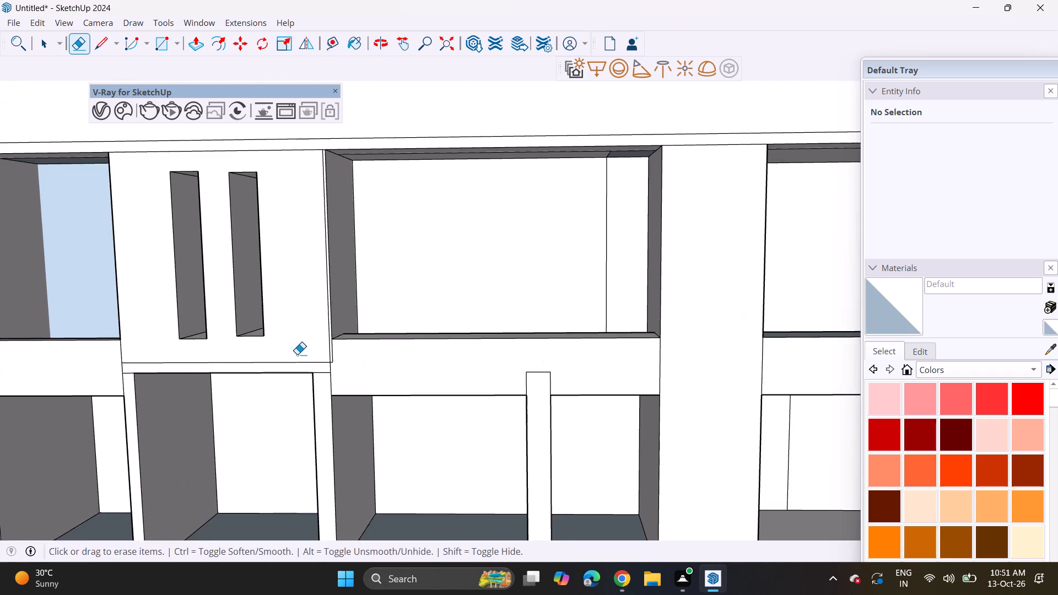
scroll(299, 355, up, 3)
click(314, 362)
drag(328, 364, 329, 353)
drag(330, 375, 333, 398)
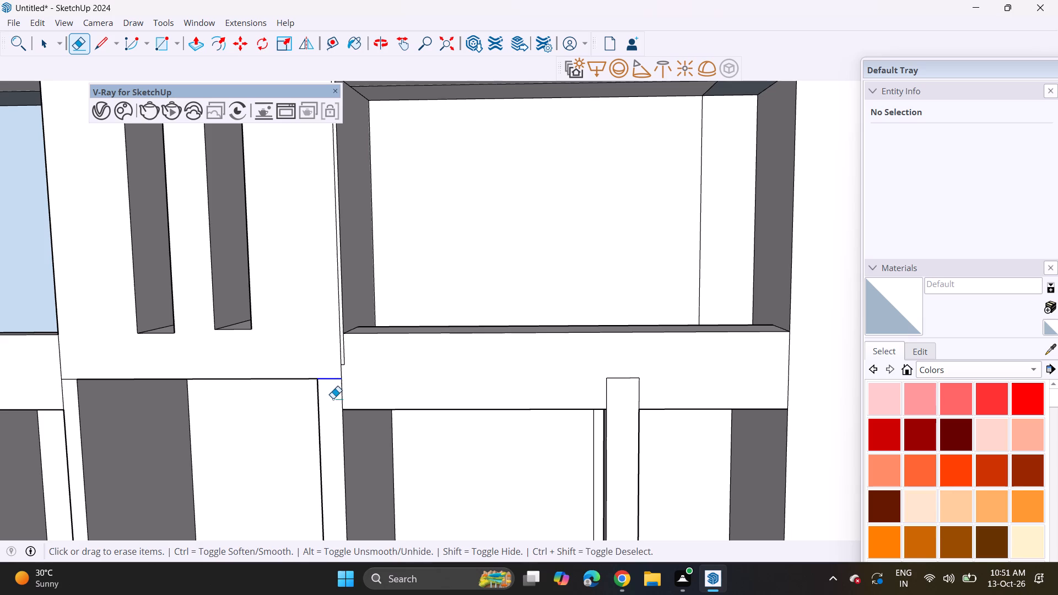
drag(59, 381, 56, 393)
drag(63, 375, 68, 387)
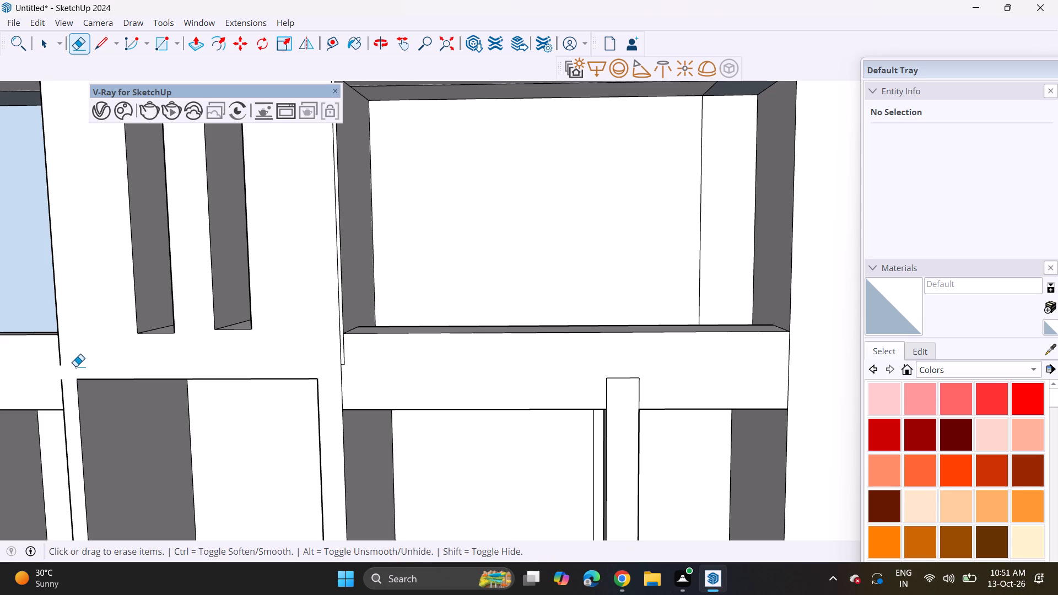
key(ctrl+z)
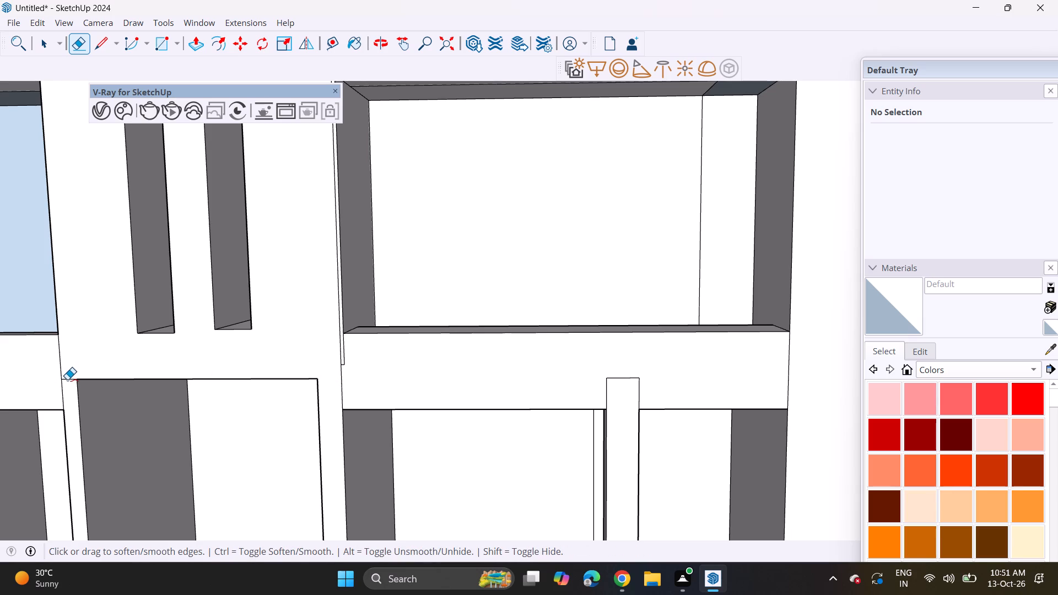
click(67, 380)
Erase the leftover narrow strip lines along the slotted panel's edge where it meets the deep front beam.
middle_drag(393, 334, 320, 354)
scroll(320, 354, up, 8)
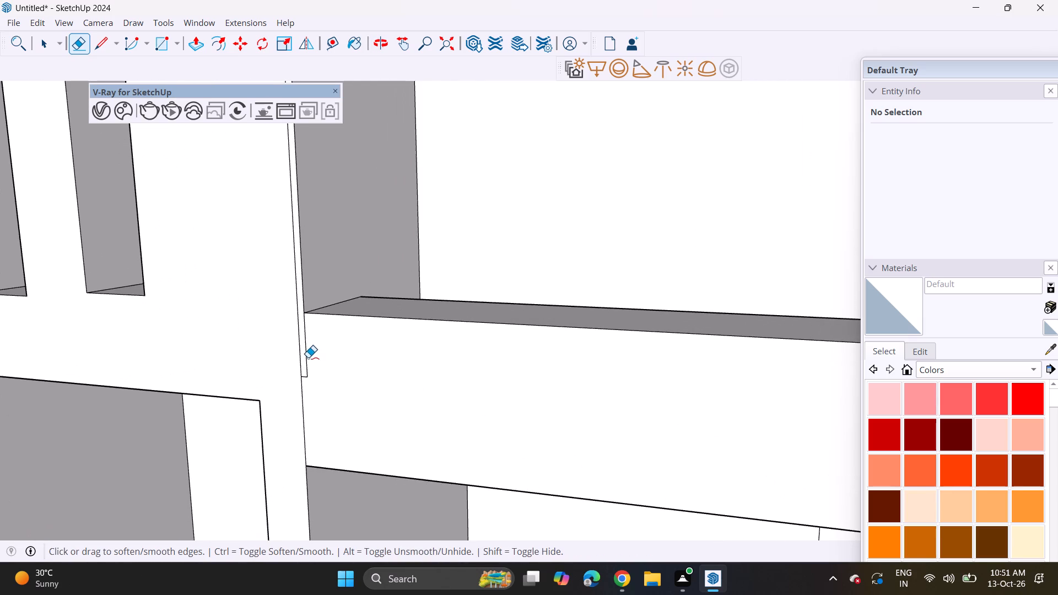
click(304, 366)
drag(306, 374, 306, 381)
scroll(308, 314, down, 14)
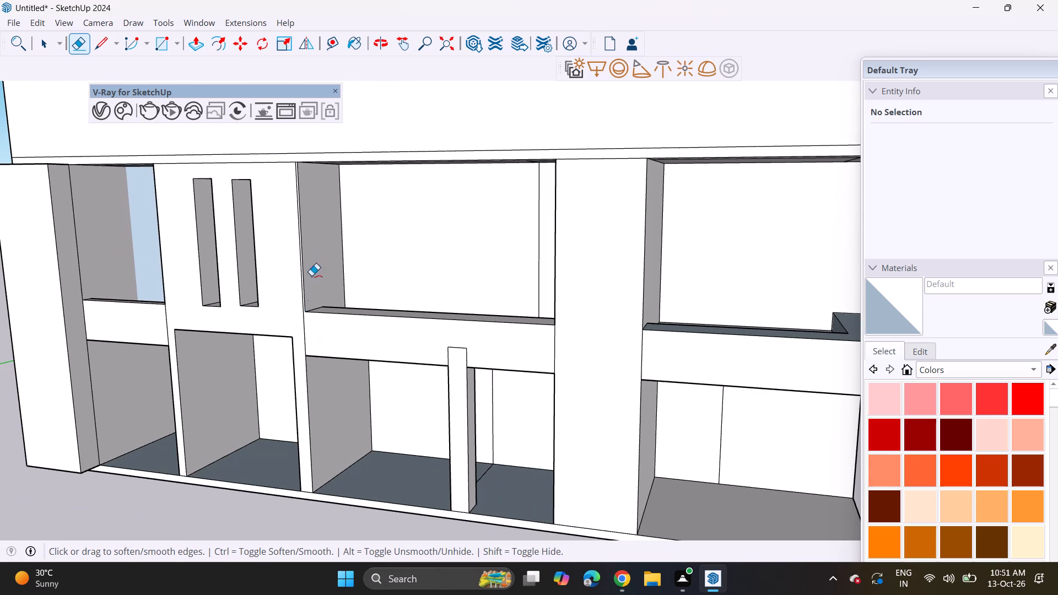
scroll(249, 175, up, 4)
click(273, 157)
Erase the stray seam lines on the back walls and floor of the front recesses and on the corner bay's back wall.
scroll(272, 185, down, 3)
click(573, 246)
click(579, 252)
click(520, 432)
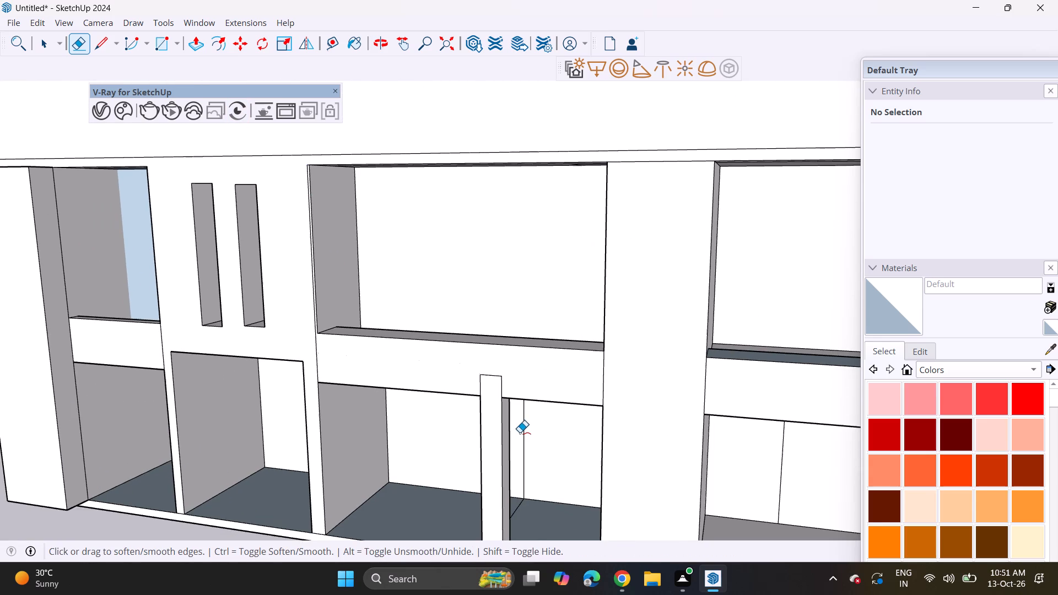
click(525, 441)
click(519, 506)
scroll(523, 499, down, 3)
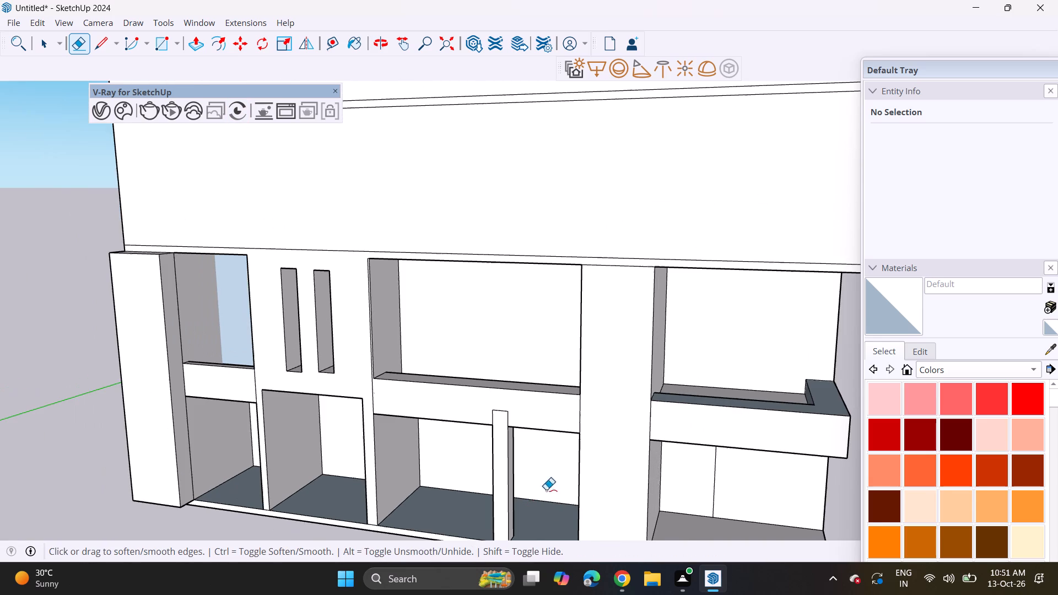
drag(694, 490, 743, 491)
Erase the slim front post's top edge line where it crosses the face of the deep beam.
scroll(729, 485, down, 5)
middle_drag(721, 476, 724, 345)
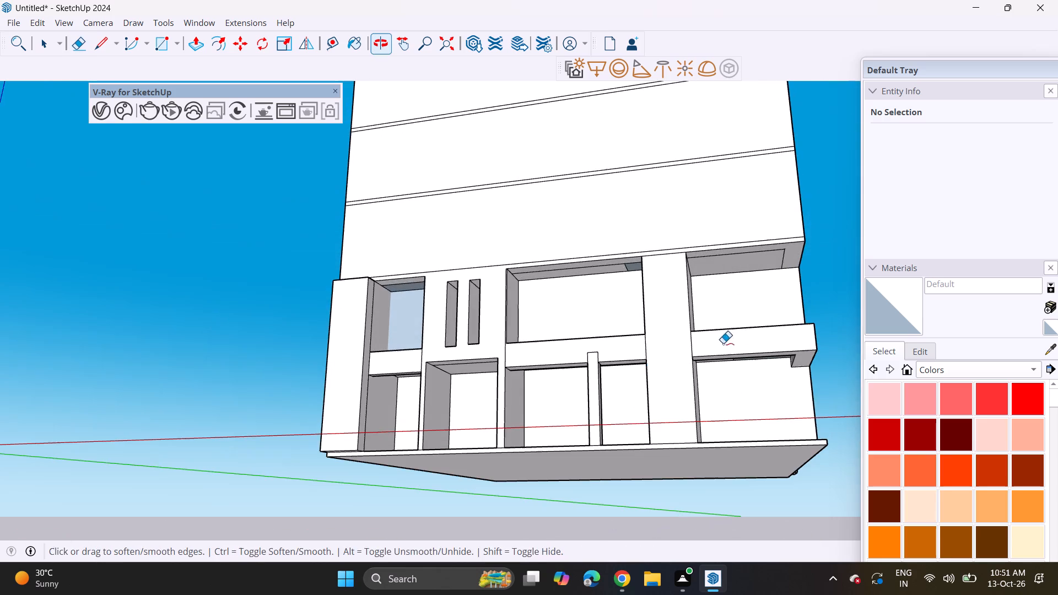
shift+middle_drag(617, 370, 575, 275)
middle_drag(574, 275, 539, 345)
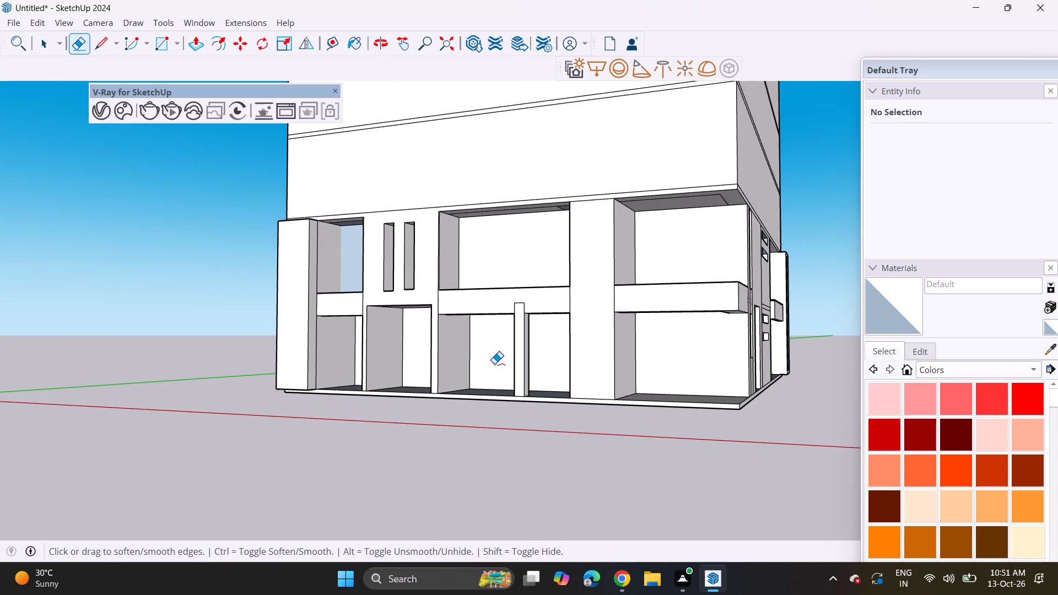
scroll(494, 364, down, 3)
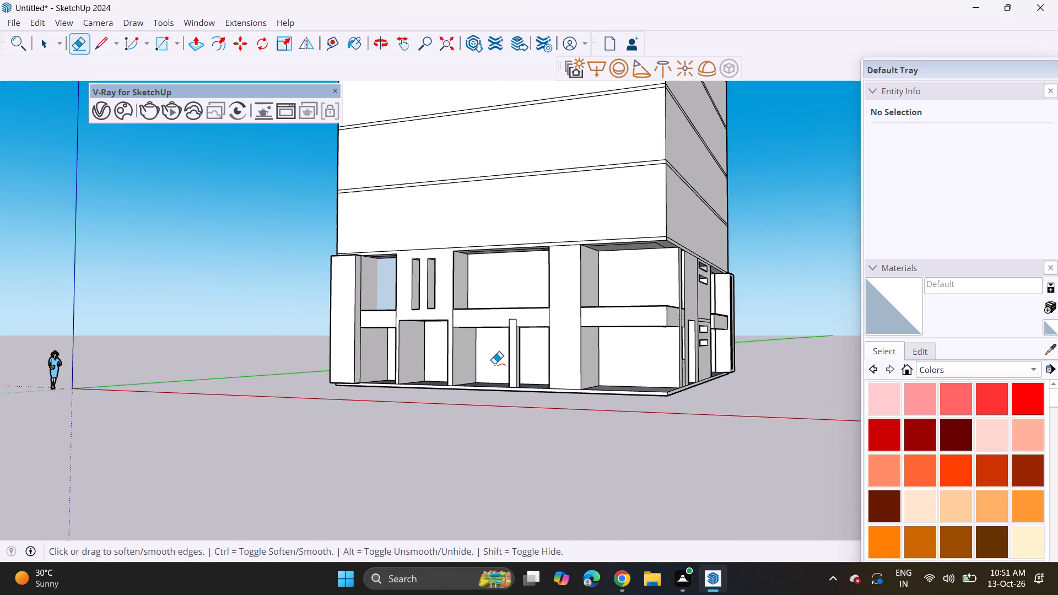
scroll(494, 364, up, 4)
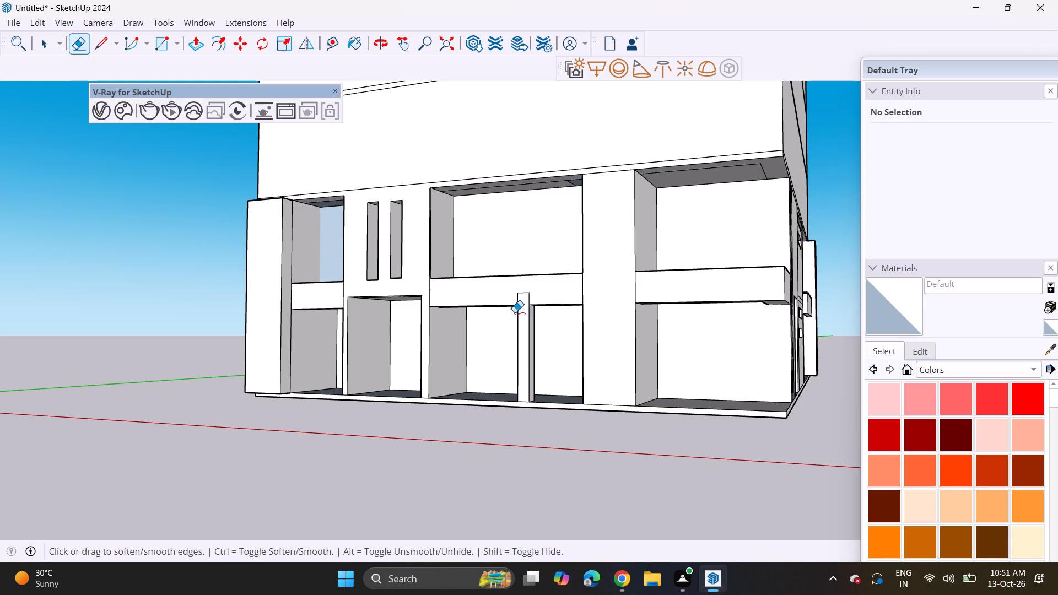
scroll(513, 298, up, 8)
drag(517, 295, 555, 294)
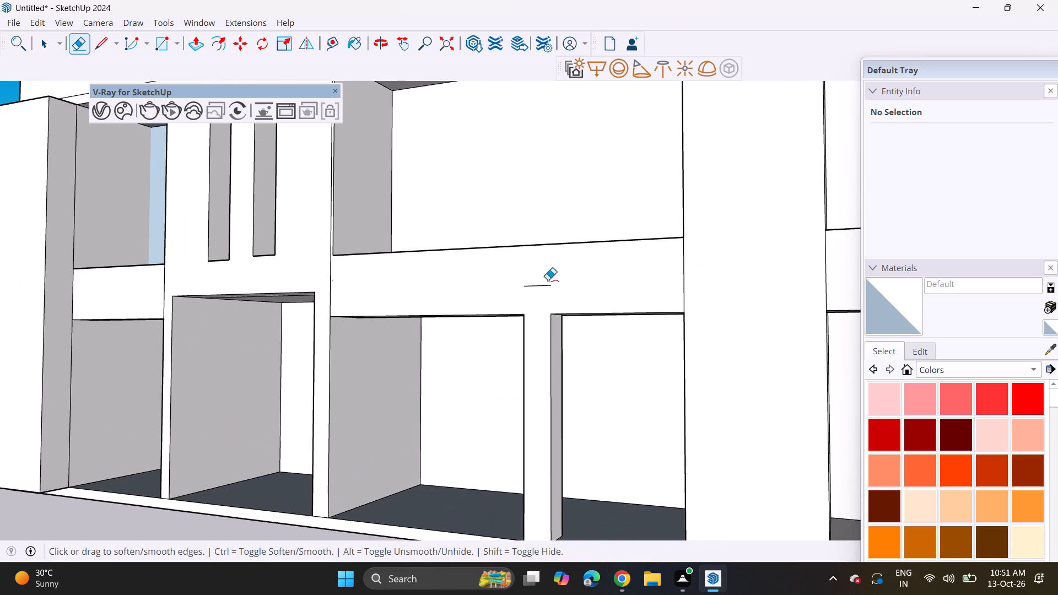
drag(548, 280, 541, 294)
Examine the cleaned-up front facade of the two lowest storeys and the whole tower.
scroll(528, 305, down, 11)
shift+middle_drag(557, 299, 375, 300)
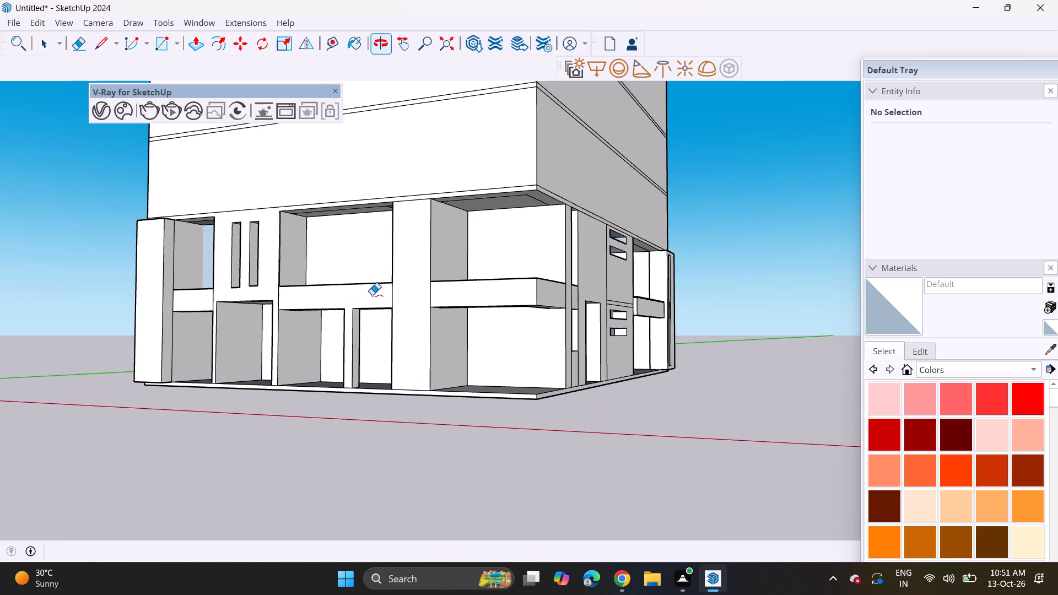
scroll(371, 295, down, 4)
middle_drag(375, 297, 412, 473)
scroll(445, 421, down, 8)
shift+middle_drag(438, 405, 452, 445)
scroll(445, 413, down, 2)
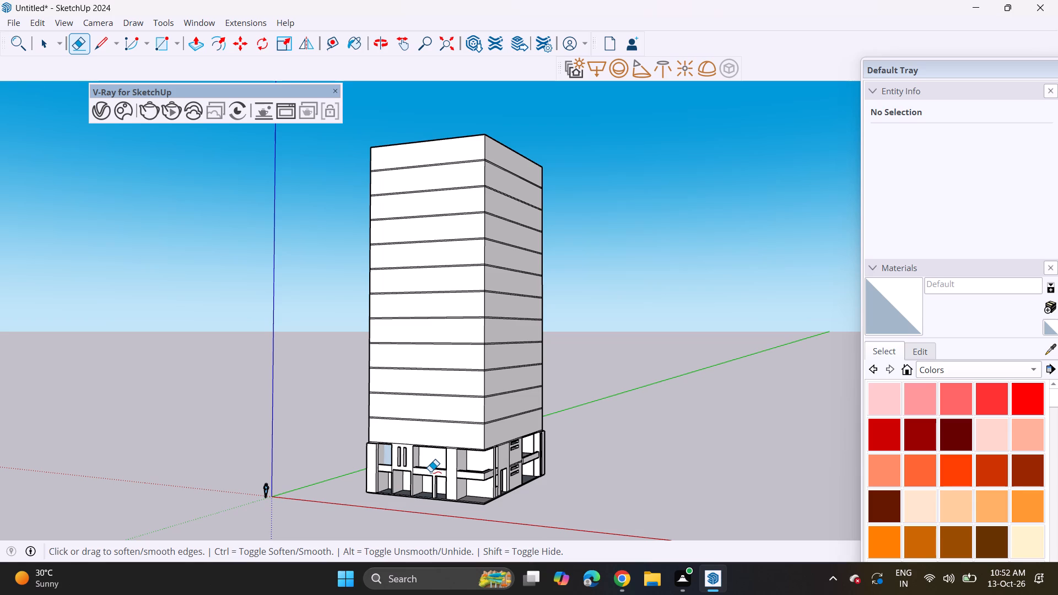
scroll(451, 450, up, 7)
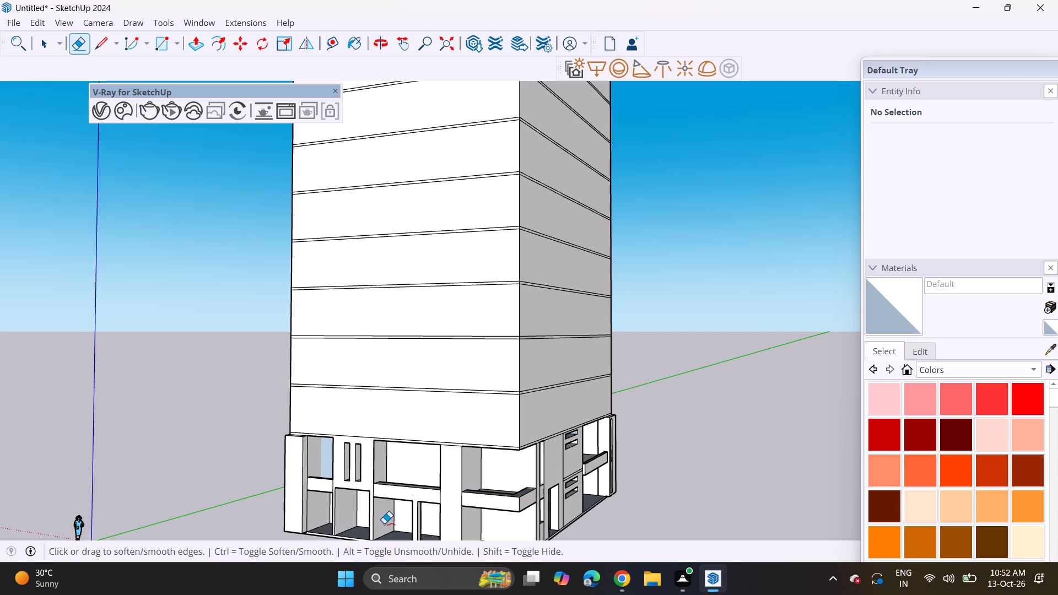
shift+middle_drag(412, 511, 422, 424)
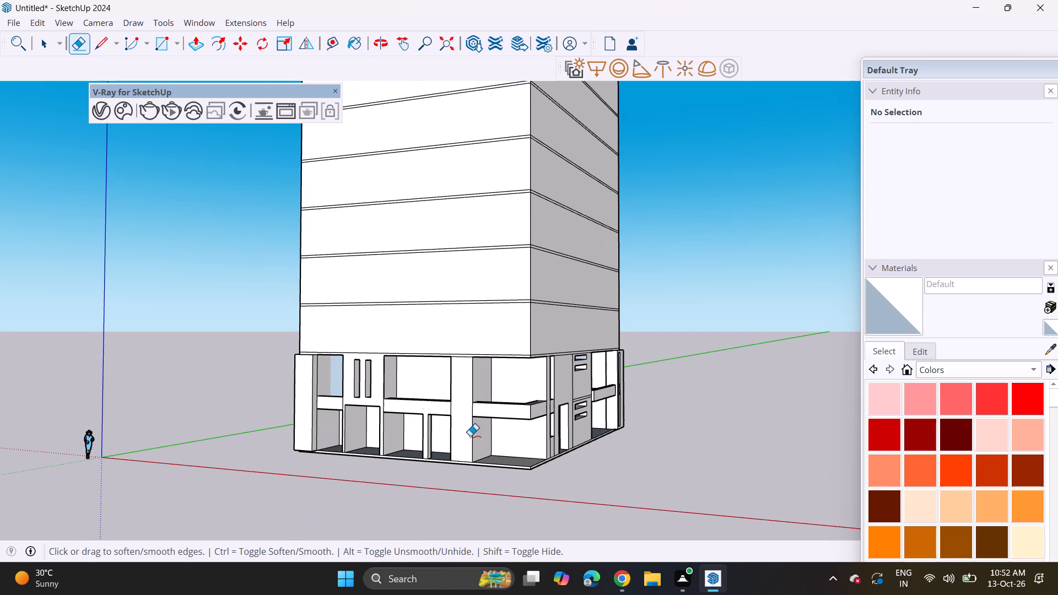
Draw a rectangle between the floor bands on the third storey's side wall, set slightly in from the rear corner.
middle_drag(580, 385, 481, 388)
shift+middle_drag(589, 361, 526, 376)
scroll(609, 353, up, 2)
middle_drag(597, 357, 579, 400)
scroll(544, 373, up, 2)
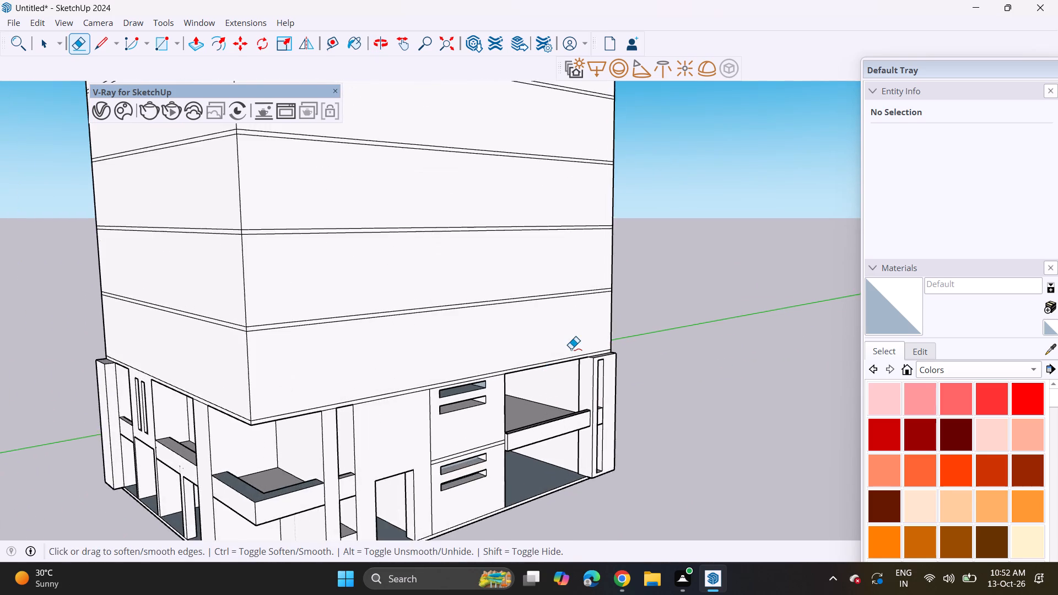
scroll(571, 349, up, 2)
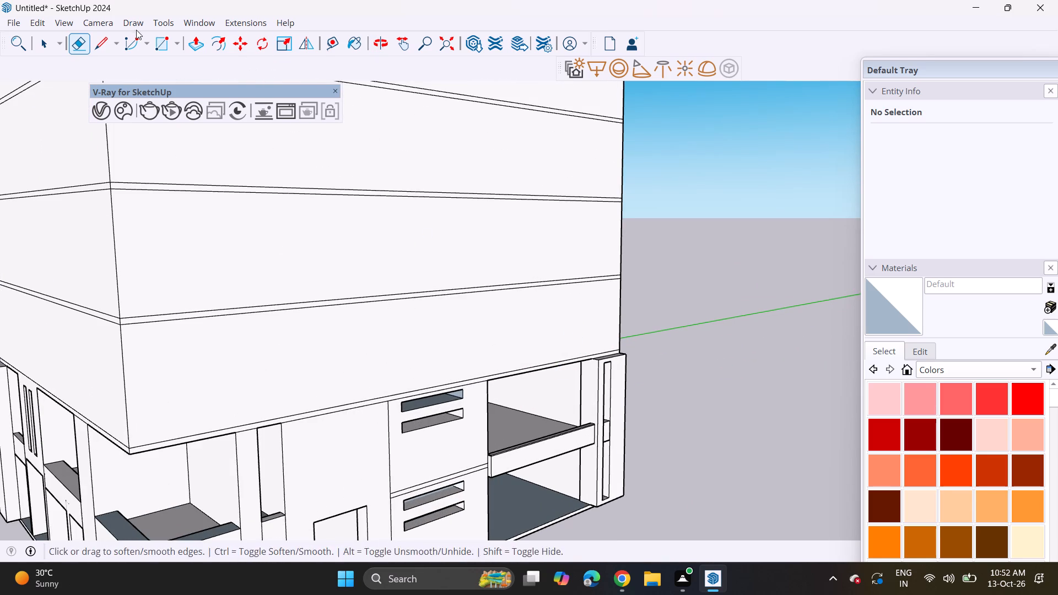
click(164, 49)
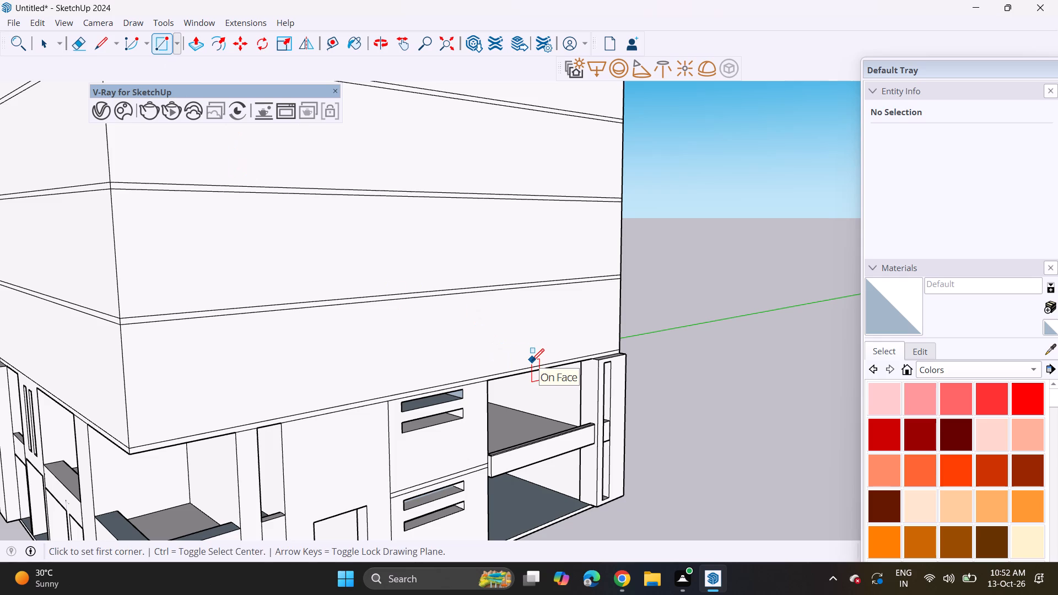
scroll(532, 360, up, 4)
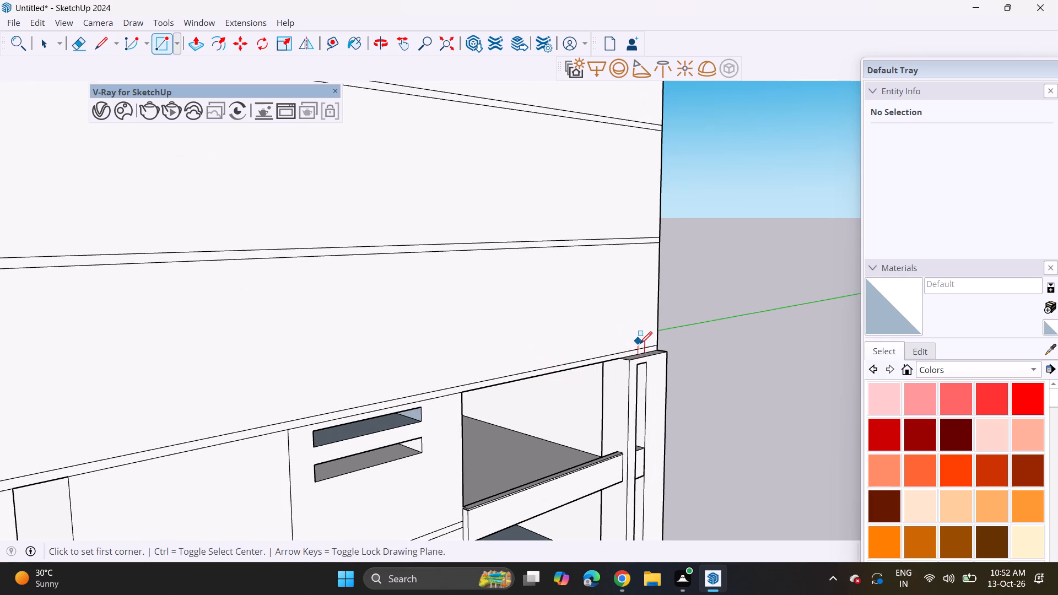
middle_drag(637, 345, 560, 344)
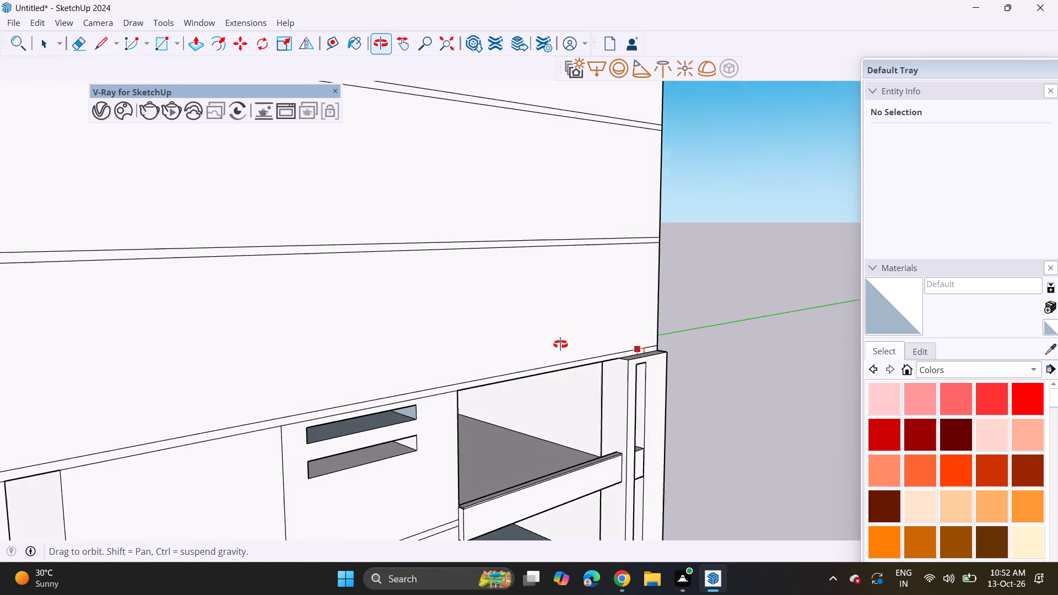
middle_drag(560, 344, 412, 335)
click(583, 359)
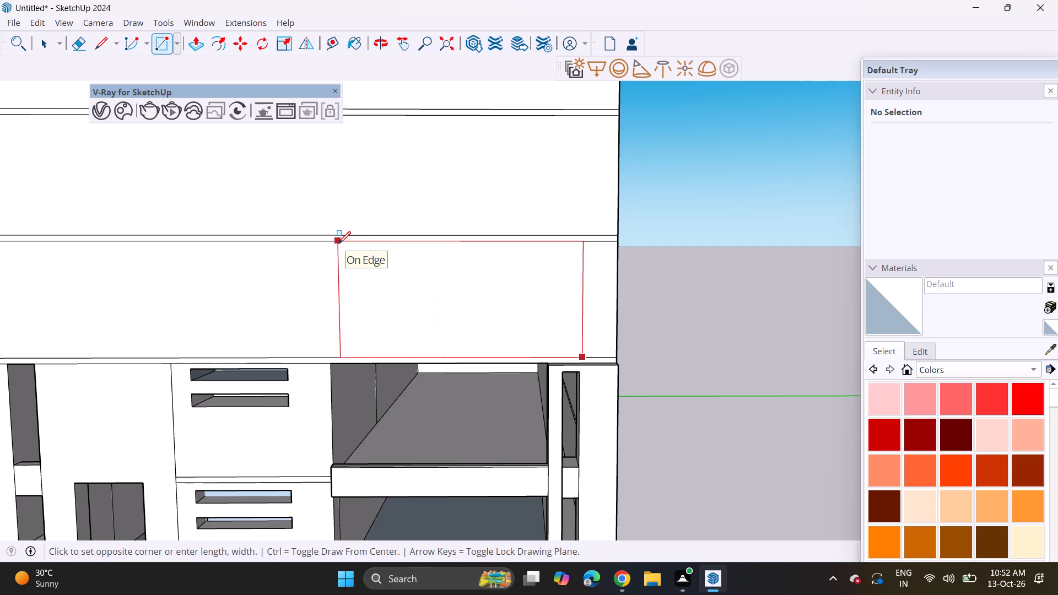
click(365, 245)
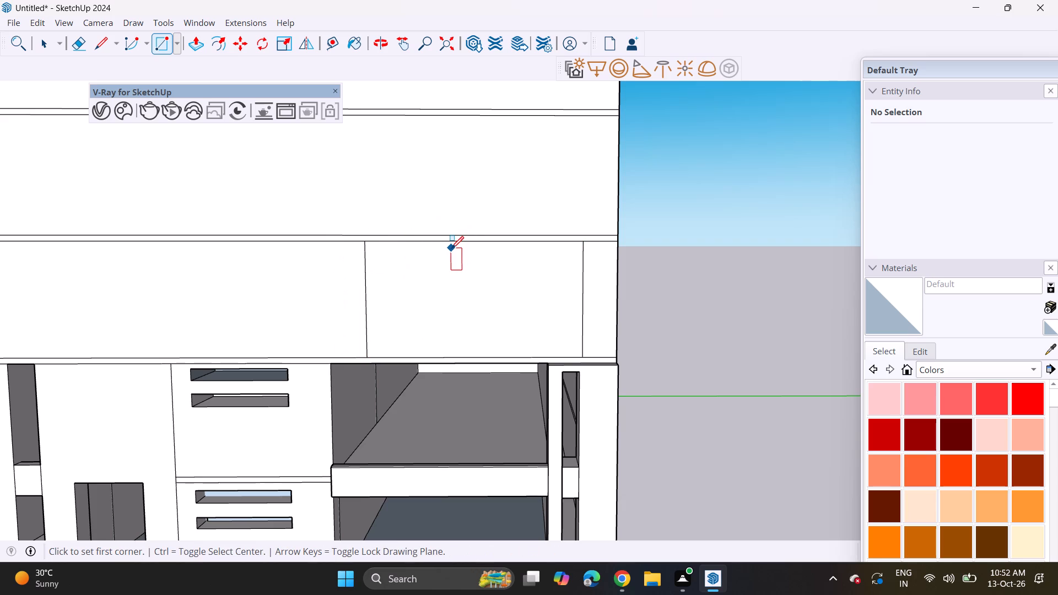
Copy the third-storey rectangle straight up onto the fourth storey, aligned to the band endpoints at the building's rear corner.
scroll(451, 248, down, 7)
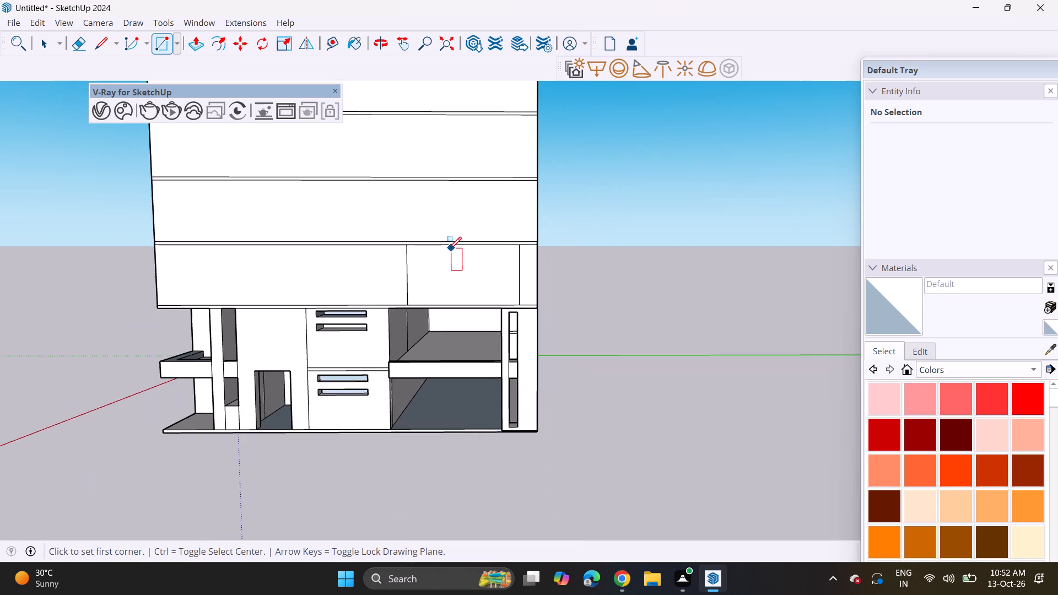
shift+middle_drag(450, 254, 435, 304)
middle_drag(320, 359, 419, 362)
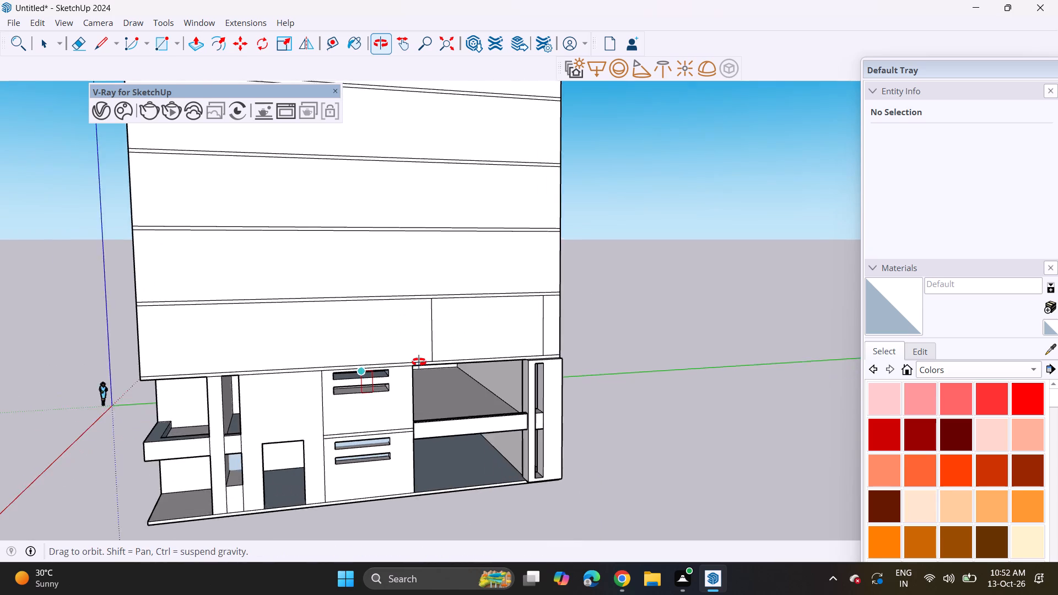
middle_drag(419, 362, 568, 343)
scroll(568, 343, down, 2)
middle_drag(568, 339, 351, 420)
middle_drag(347, 408, 209, 431)
scroll(303, 417, up, 9)
key(space)
double_click(412, 386)
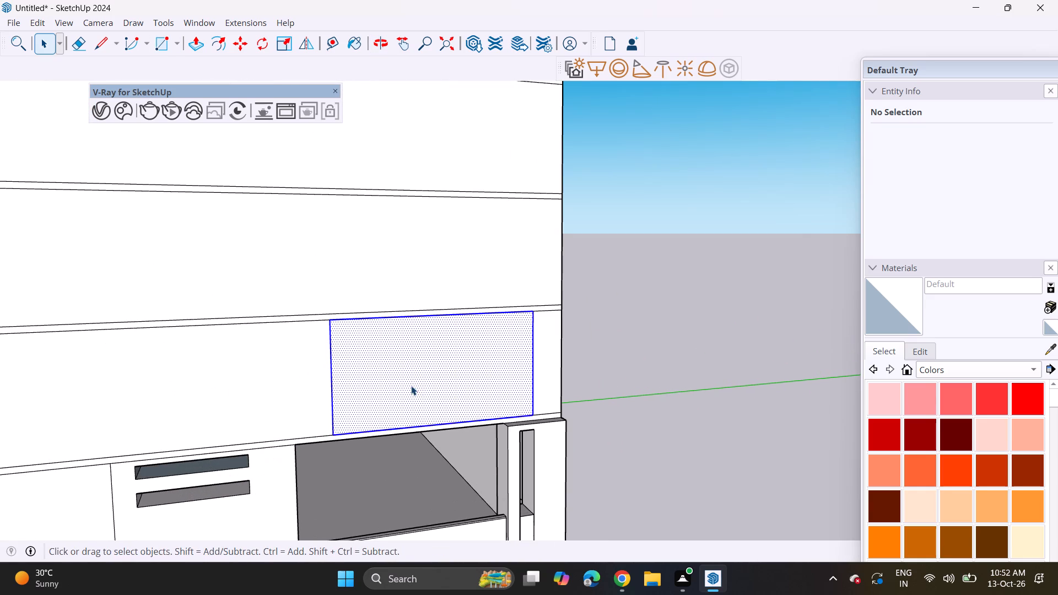
key(space)
key(m)
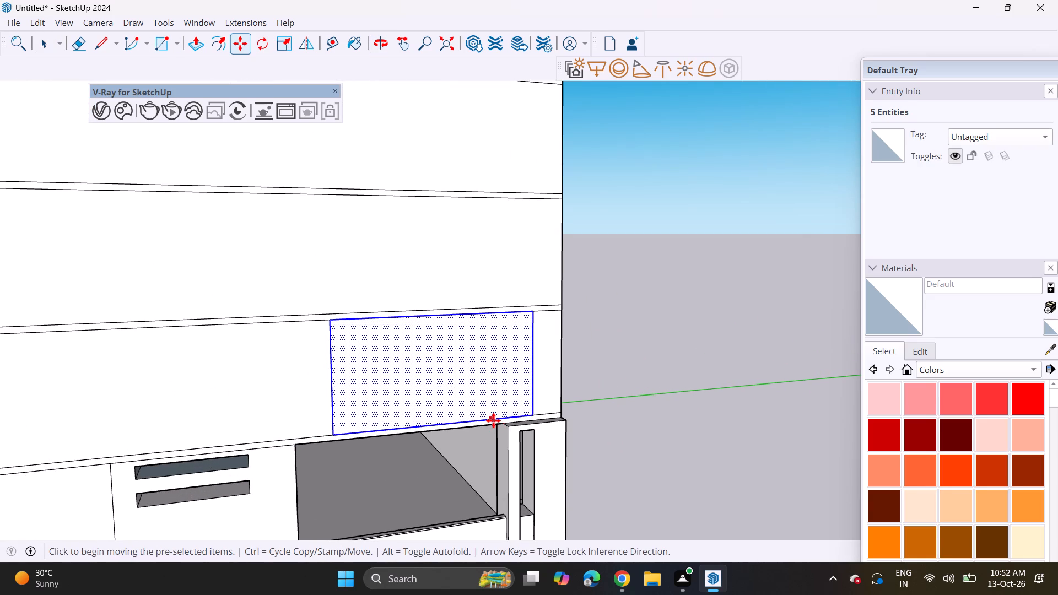
click(564, 412)
click(560, 309)
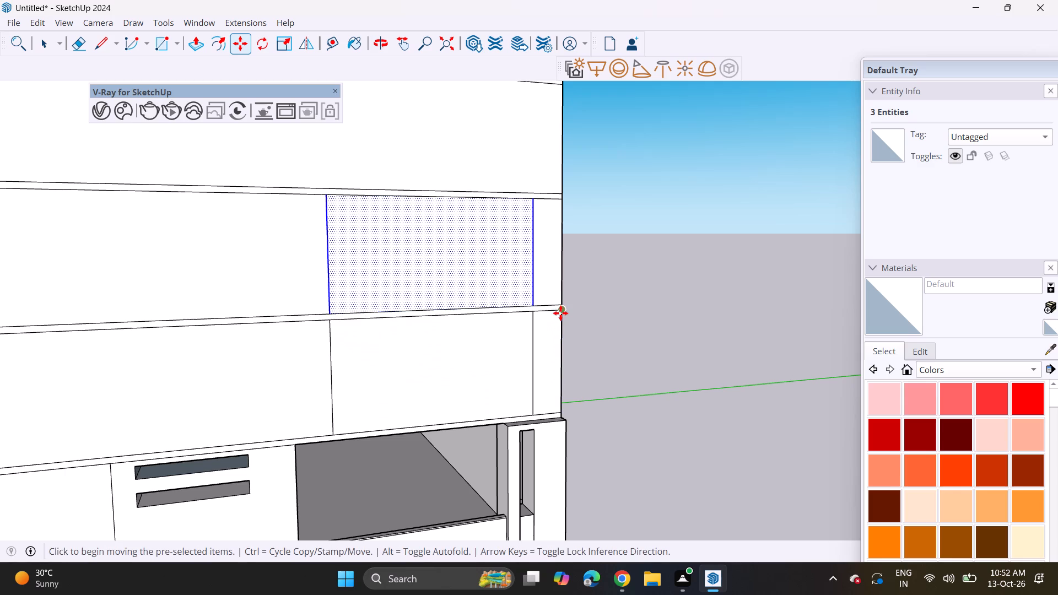
Continue copying the side-wall rectangle up one storey at a time onto the fifth, sixth and seventh storeys.
click(562, 303)
shift+middle_drag(559, 225, 530, 354)
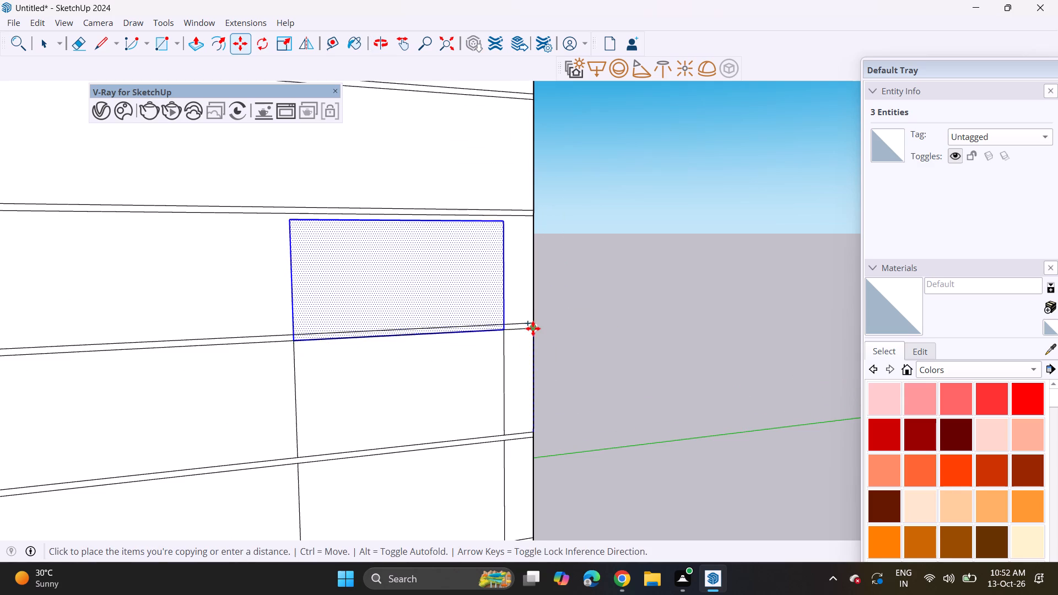
click(534, 323)
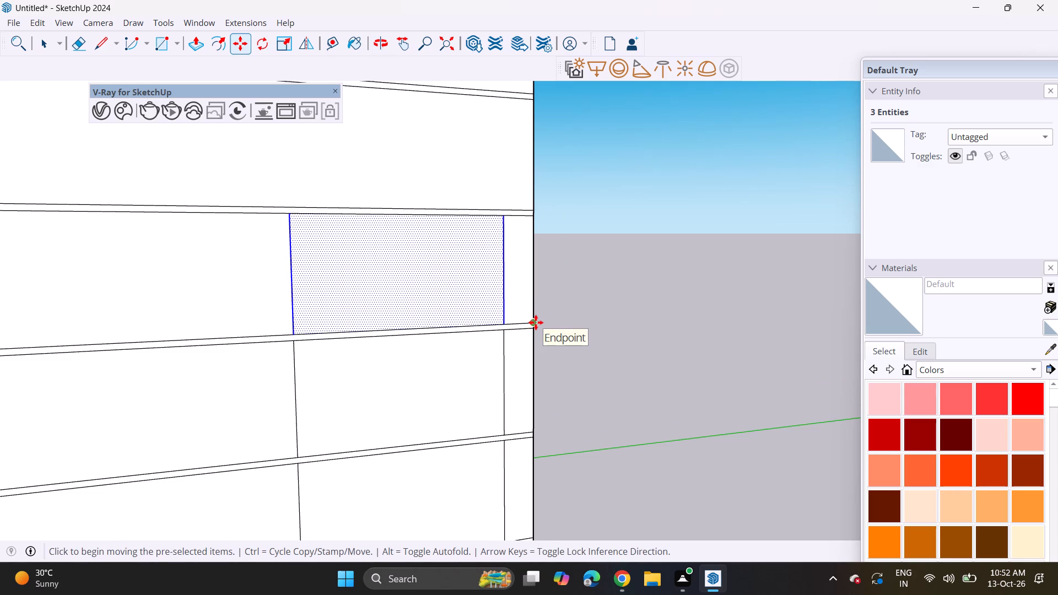
click(536, 322)
shift+middle_drag(525, 249, 525, 371)
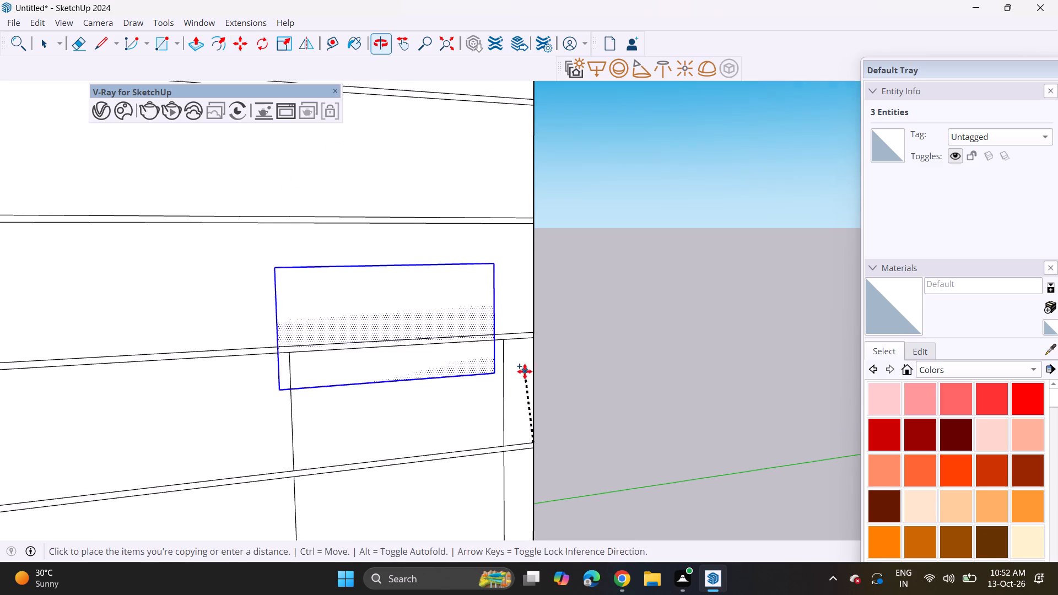
click(536, 333)
click(534, 334)
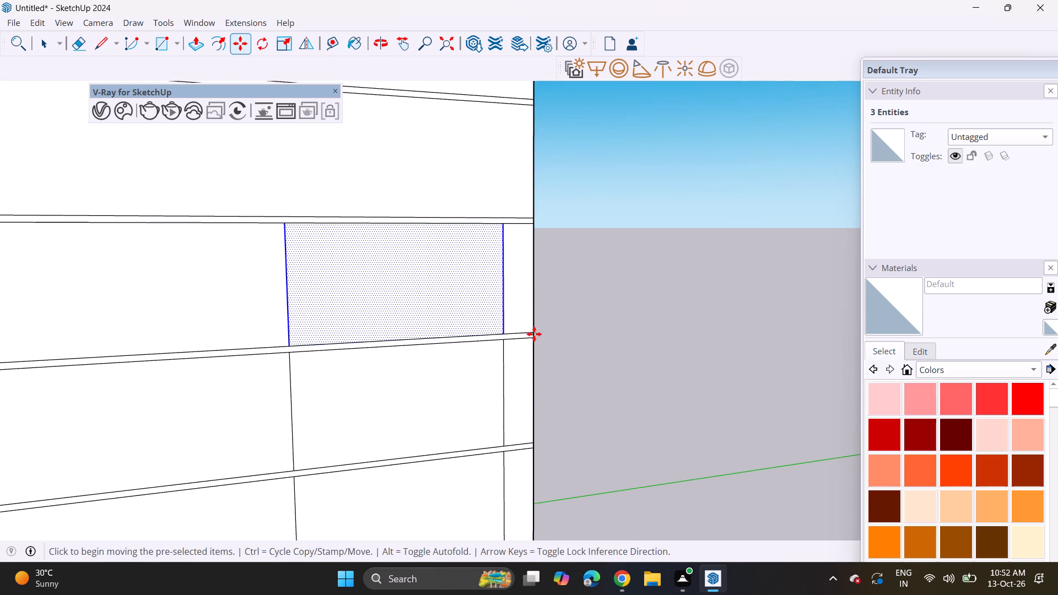
shift+middle_drag(537, 249, 525, 359)
click(523, 323)
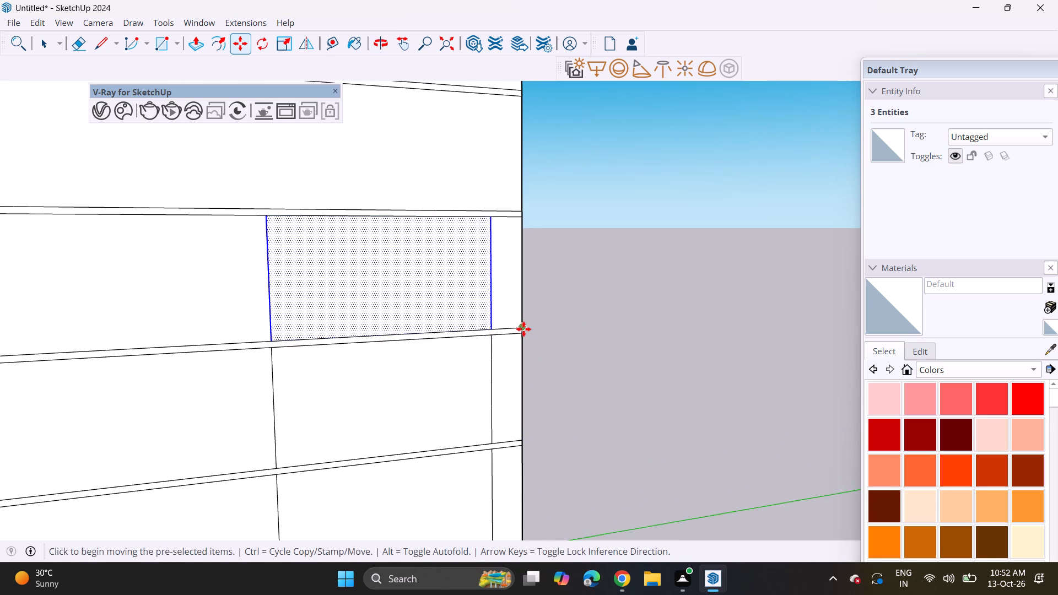
Copy the side-wall rectangle up one storey at a time onto the eighth, ninth, tenth and eleventh storeys.
click(523, 329)
shift+middle_drag(523, 259, 535, 394)
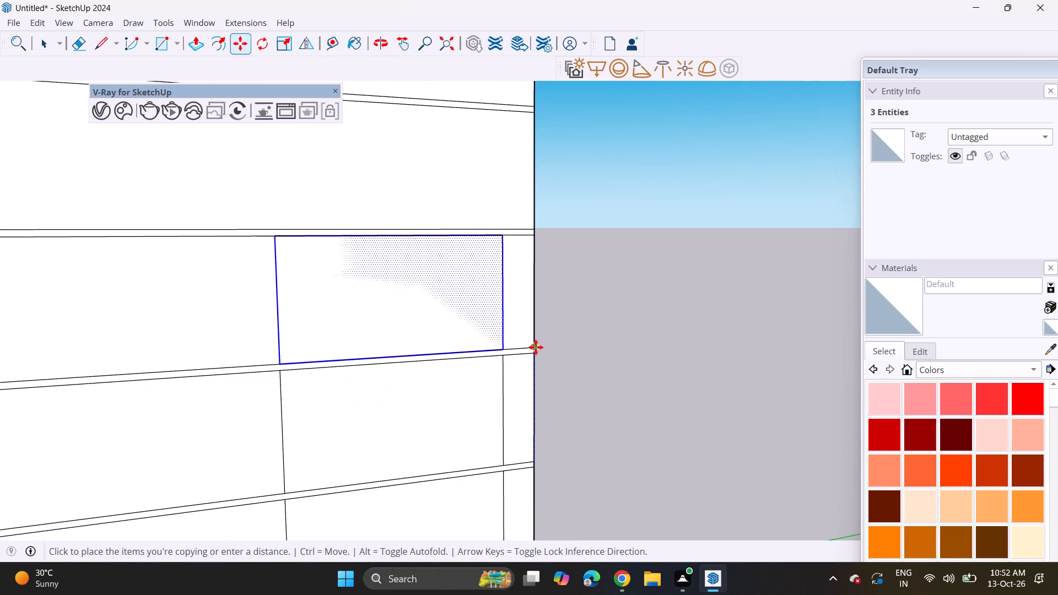
click(536, 347)
click(536, 350)
shift+middle_drag(529, 261, 537, 354)
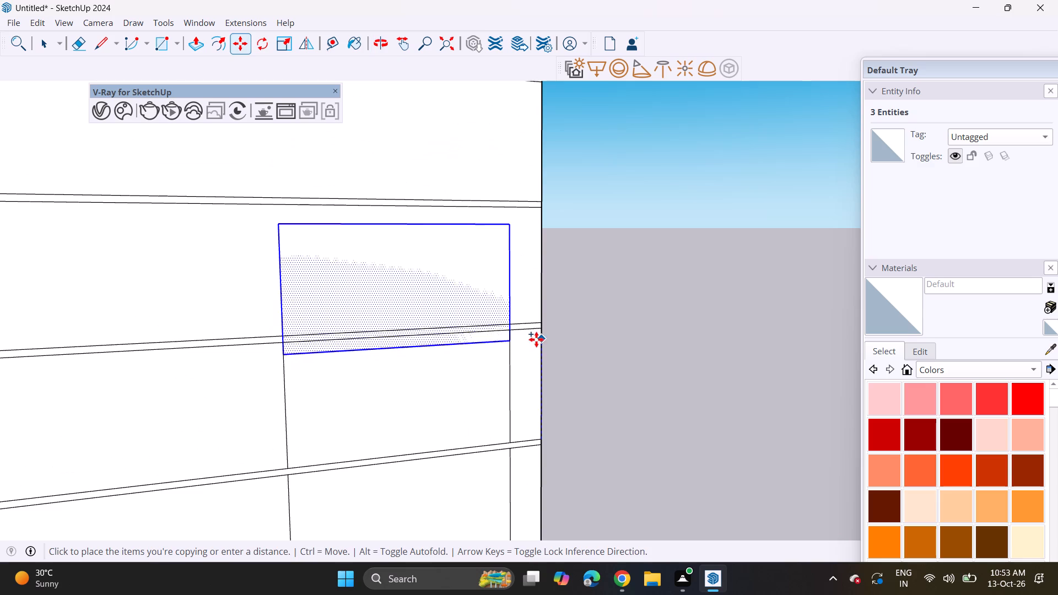
click(540, 325)
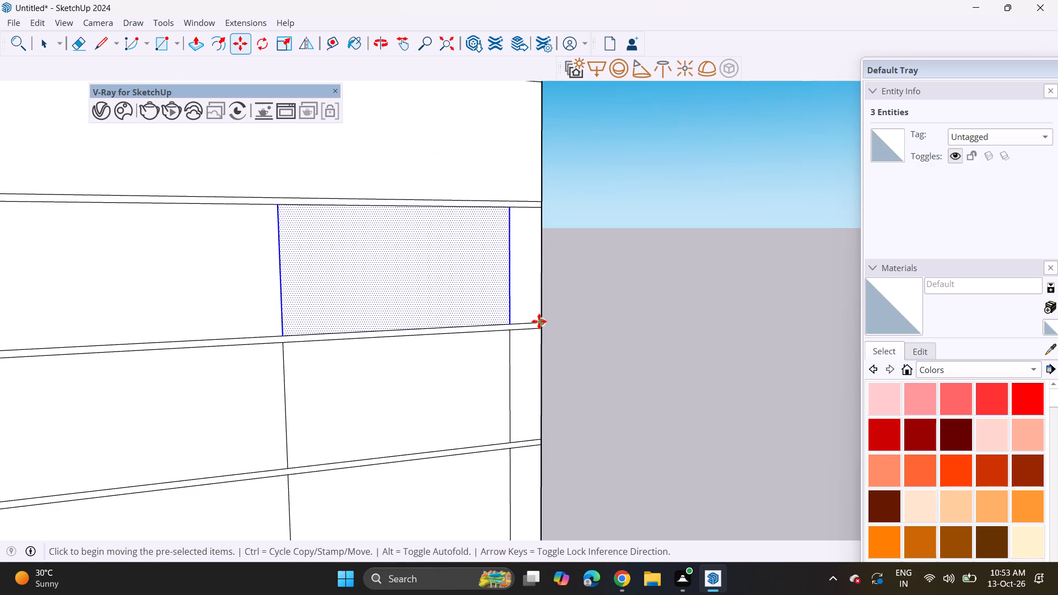
click(539, 321)
shift+middle_drag(538, 257, 536, 459)
click(536, 408)
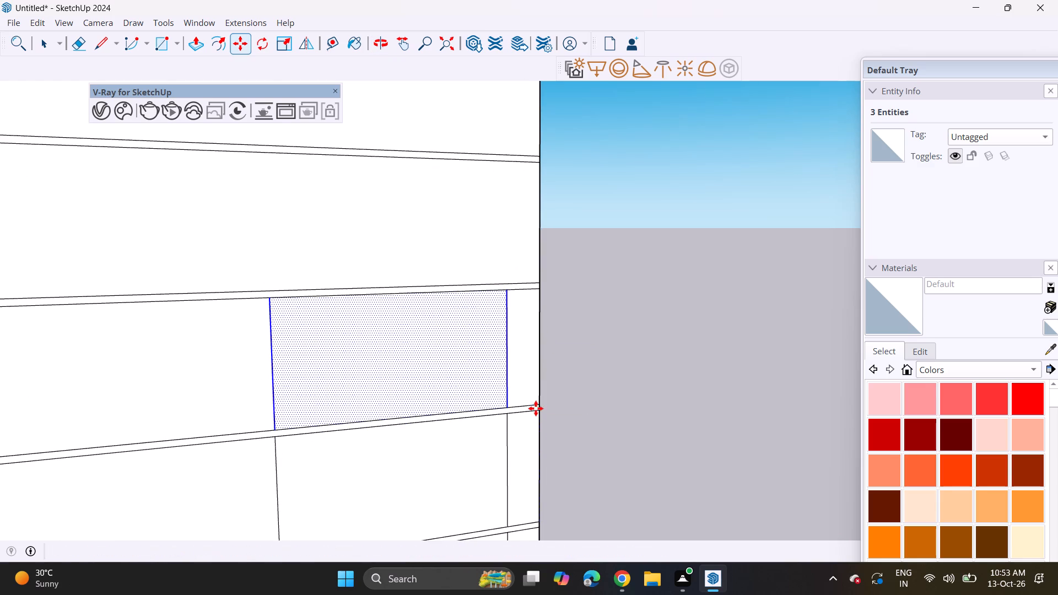
click(539, 402)
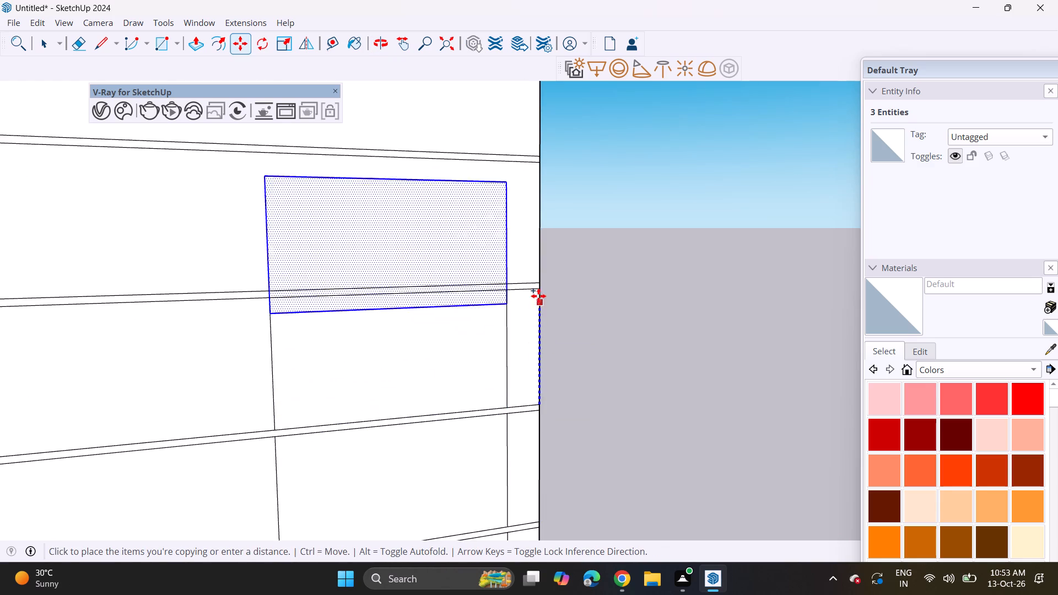
click(538, 284)
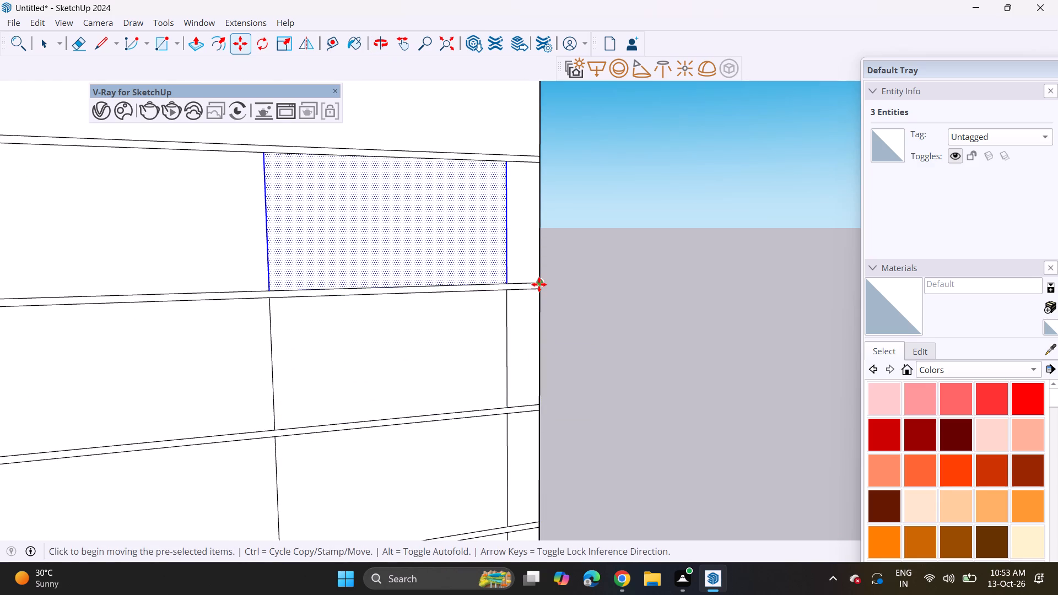
Copy the side-wall rectangle up onto the twelfth, thirteenth and topmost storeys.
click(539, 283)
shift+middle_drag(549, 306, 558, 489)
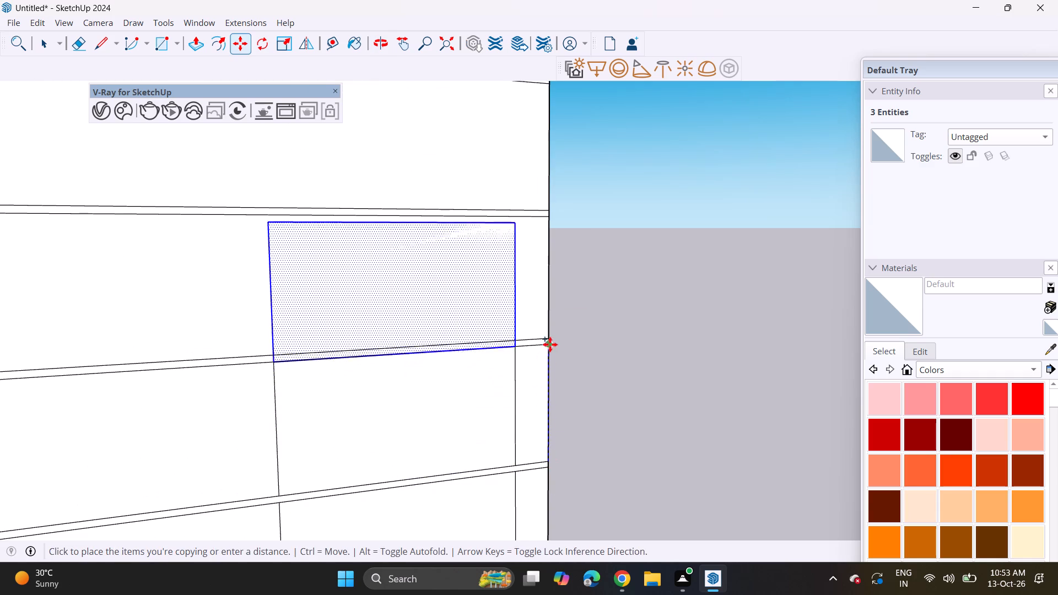
click(550, 337)
click(552, 338)
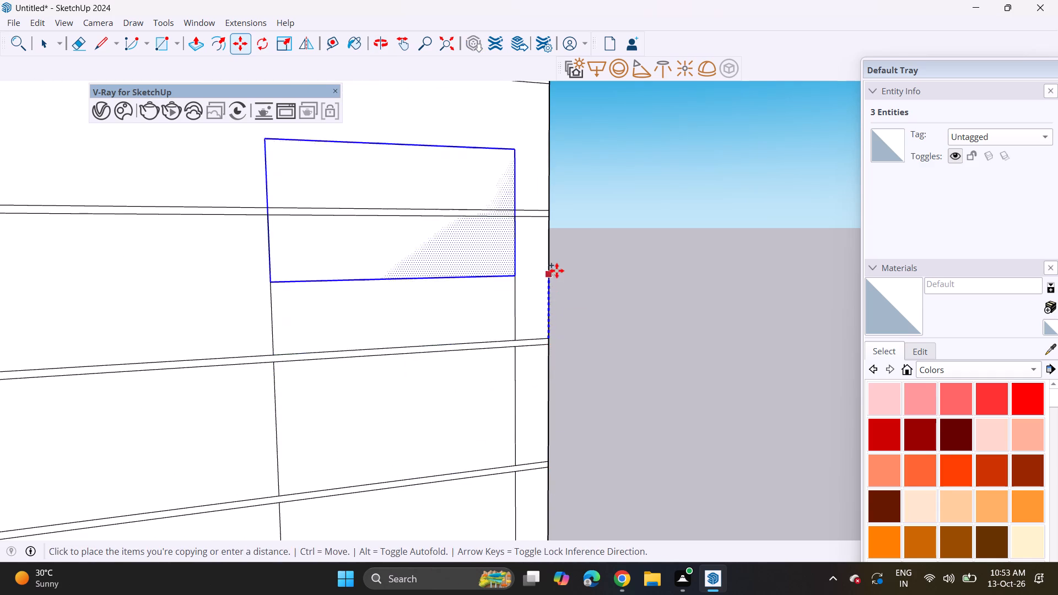
shift+middle_drag(560, 279, 560, 452)
click(549, 377)
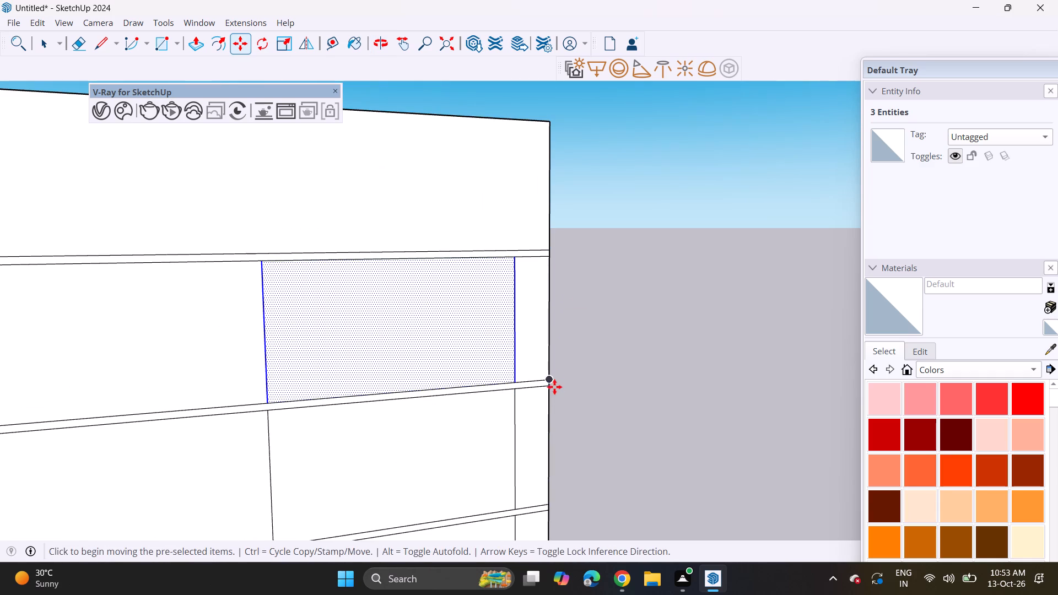
click(553, 380)
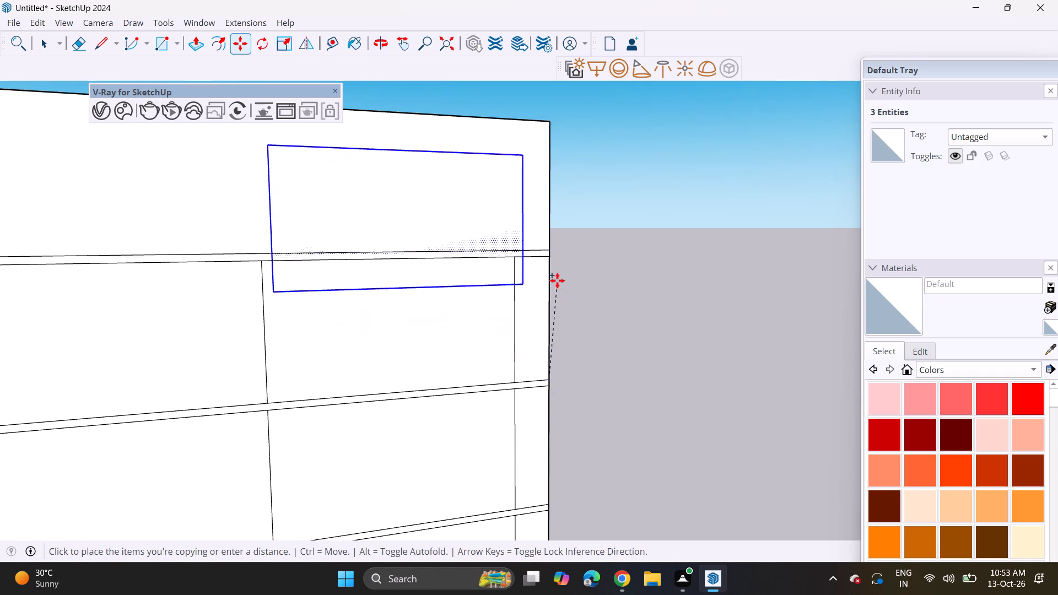
click(553, 253)
Draw a smaller, nearly square window rectangle on the third storey's side wall, above the slotted panel and just above the floor band.
scroll(539, 290, down, 3)
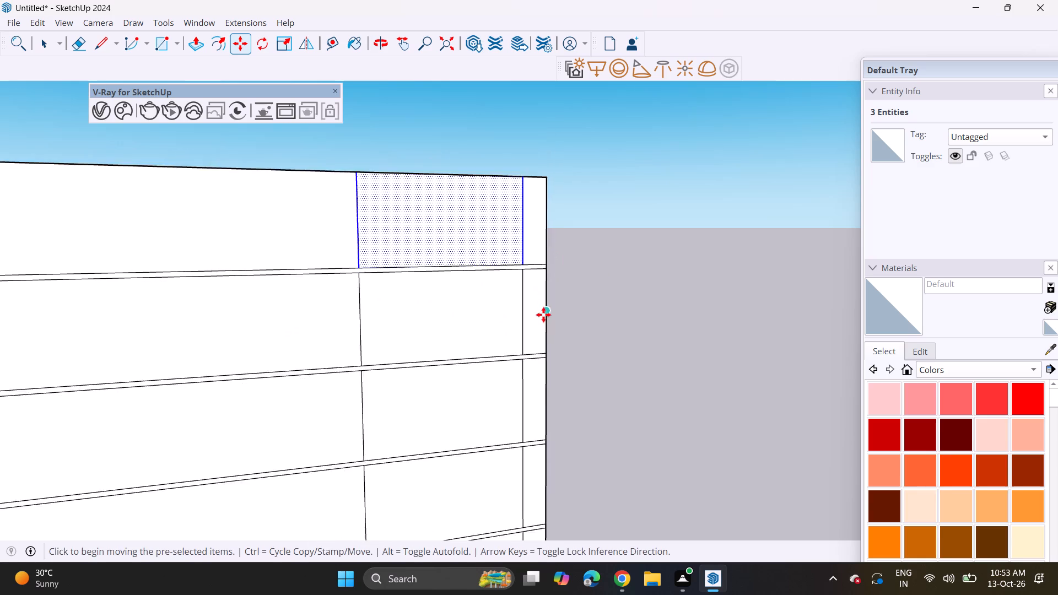
scroll(543, 315, down, 13)
shift+middle_drag(494, 425, 490, 296)
shift+middle_drag(473, 469, 461, 340)
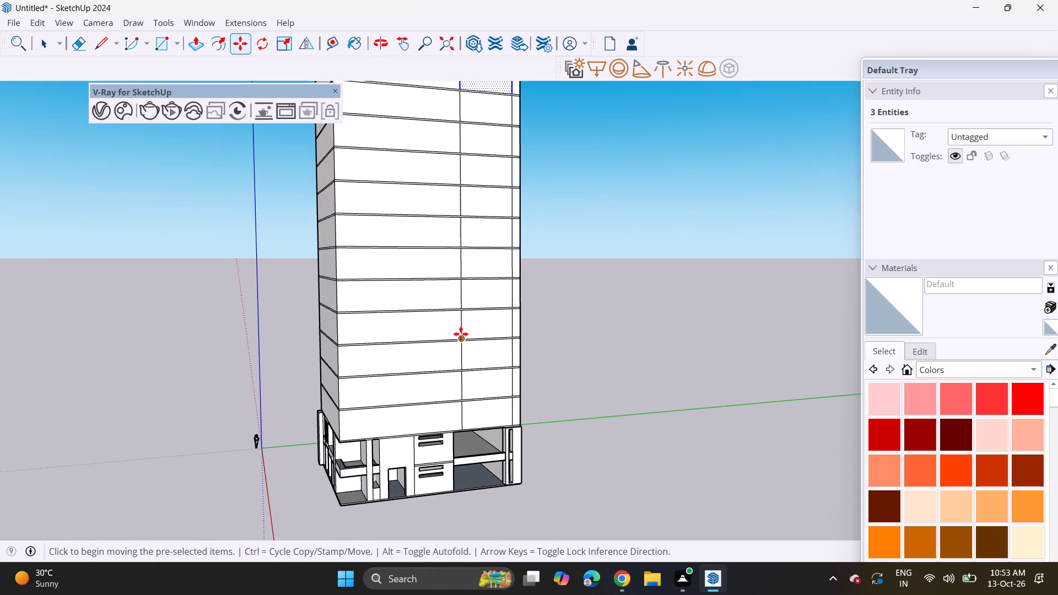
scroll(482, 421, up, 9)
middle_drag(476, 427, 570, 426)
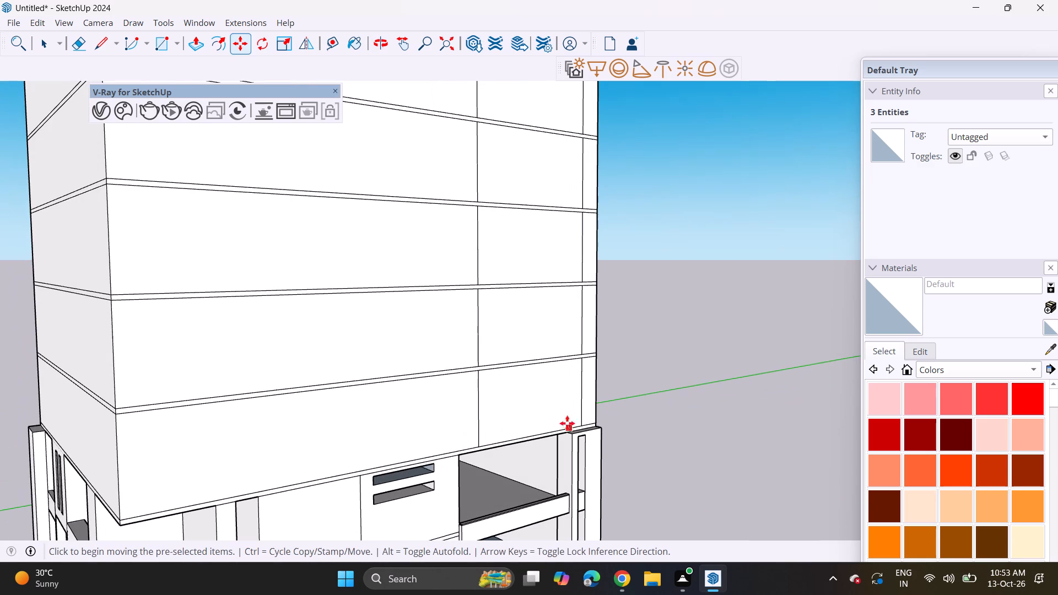
click(160, 45)
scroll(404, 484, up, 2)
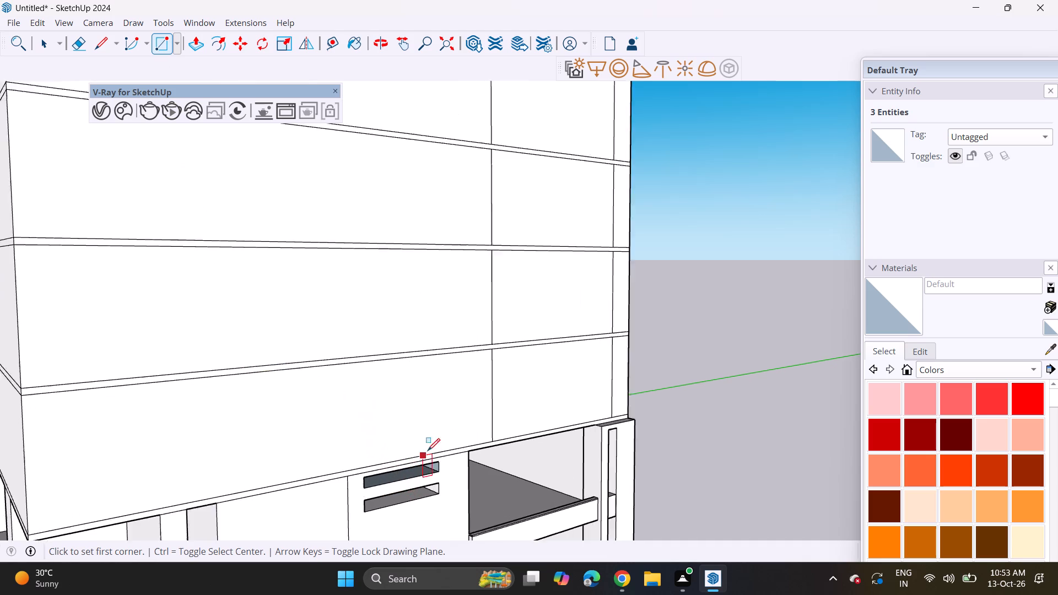
scroll(428, 451, up, 1)
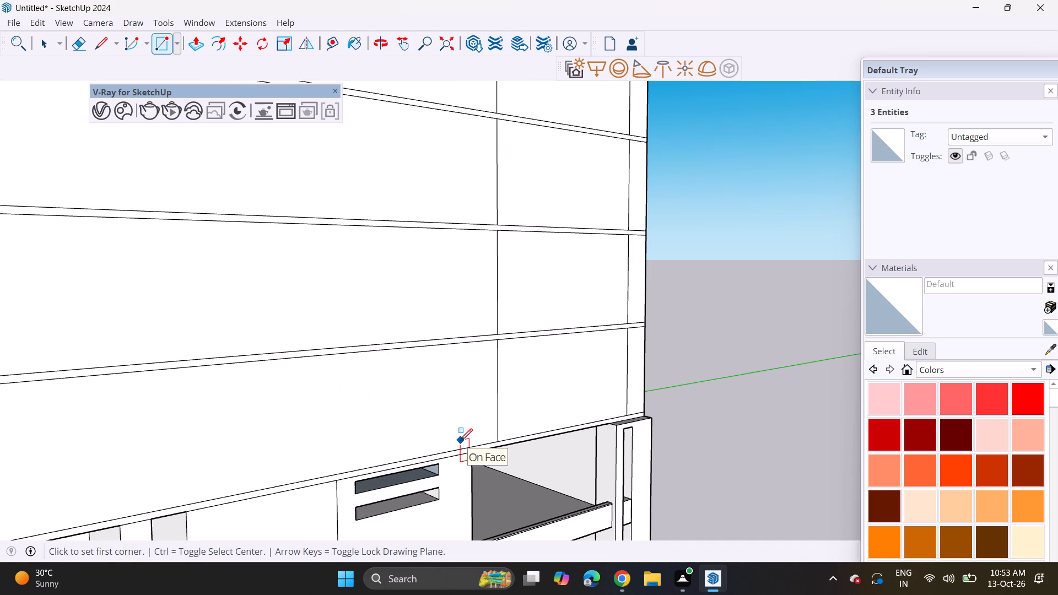
click(460, 441)
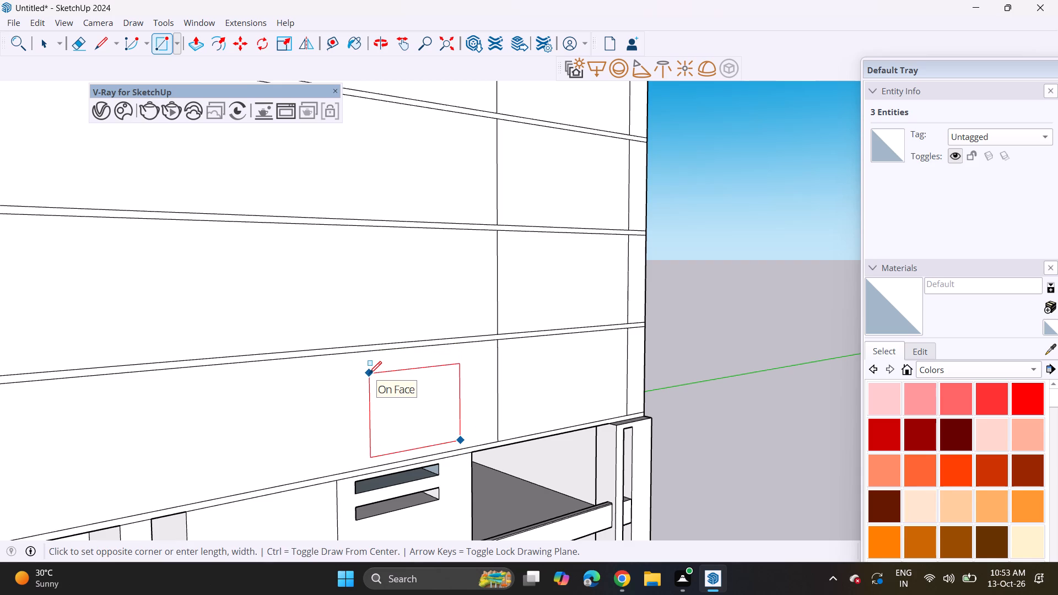
click(368, 370)
middle_drag(461, 394, 418, 397)
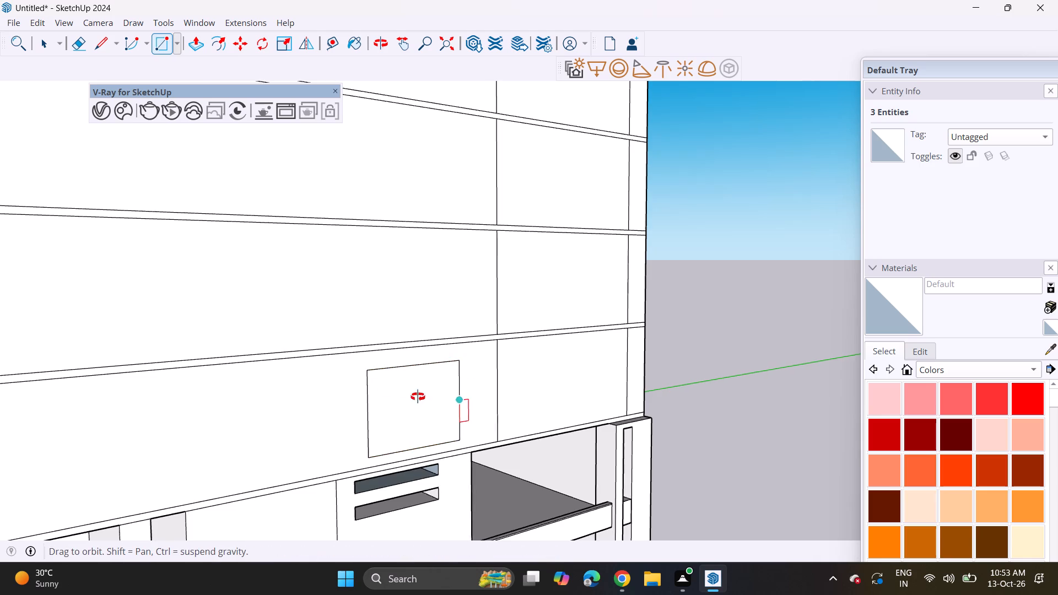
Undo the nearly square window rectangle on the third storey's side wall.
middle_drag(418, 397, 281, 397)
scroll(281, 397, down, 8)
key(space)
double_click(297, 402)
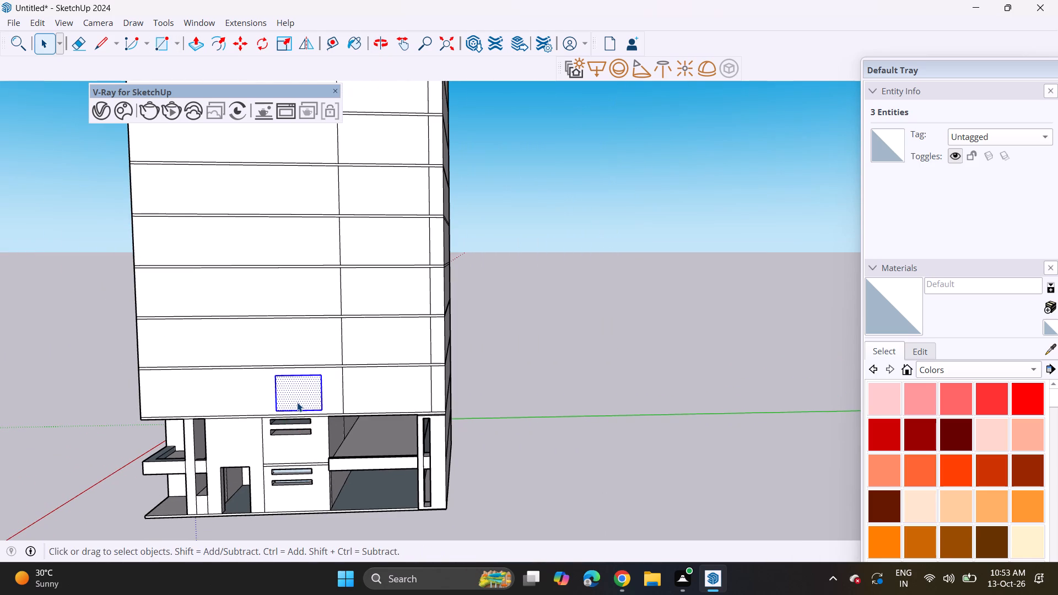
shift+middle_drag(297, 402, 352, 440)
middle_drag(352, 440, 352, 420)
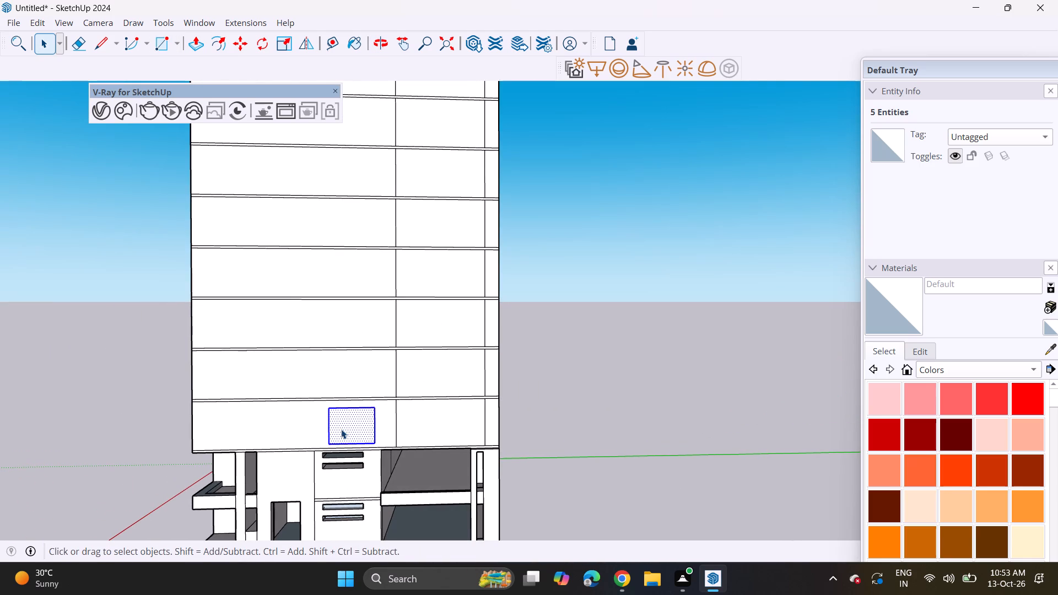
key(ctrl+z)
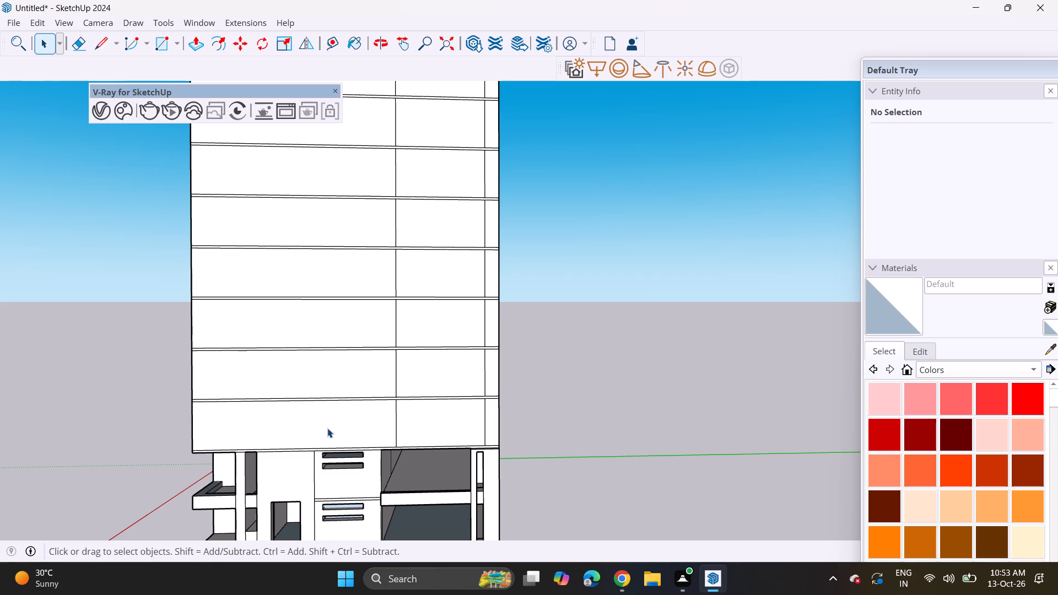
Draw a wider window rectangle on the third storey's side wall, just above the floor band and beside the vertical dividing line.
click(167, 47)
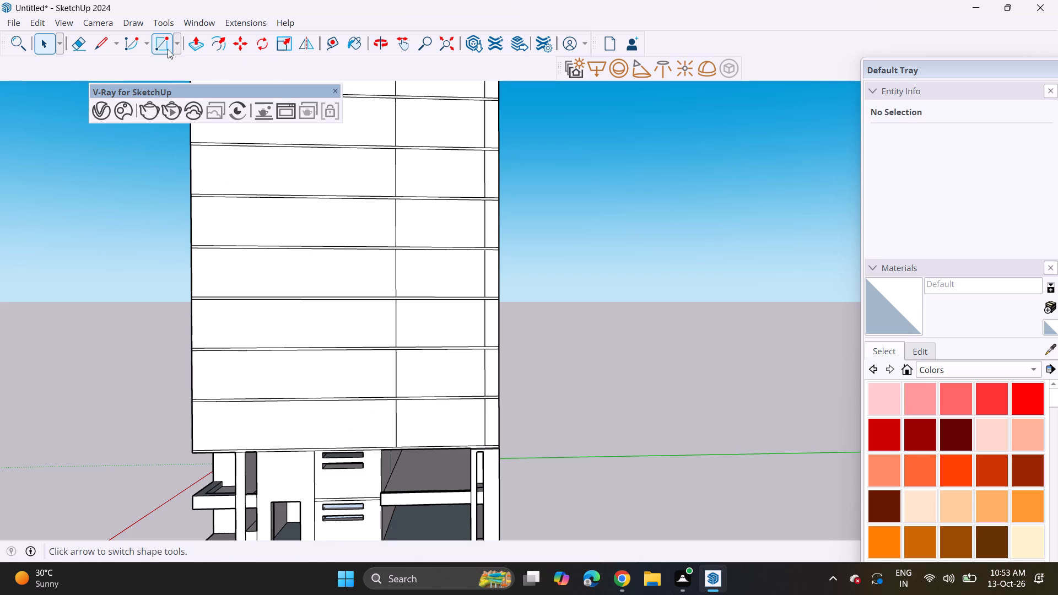
middle_drag(311, 491, 363, 459)
scroll(373, 455, up, 12)
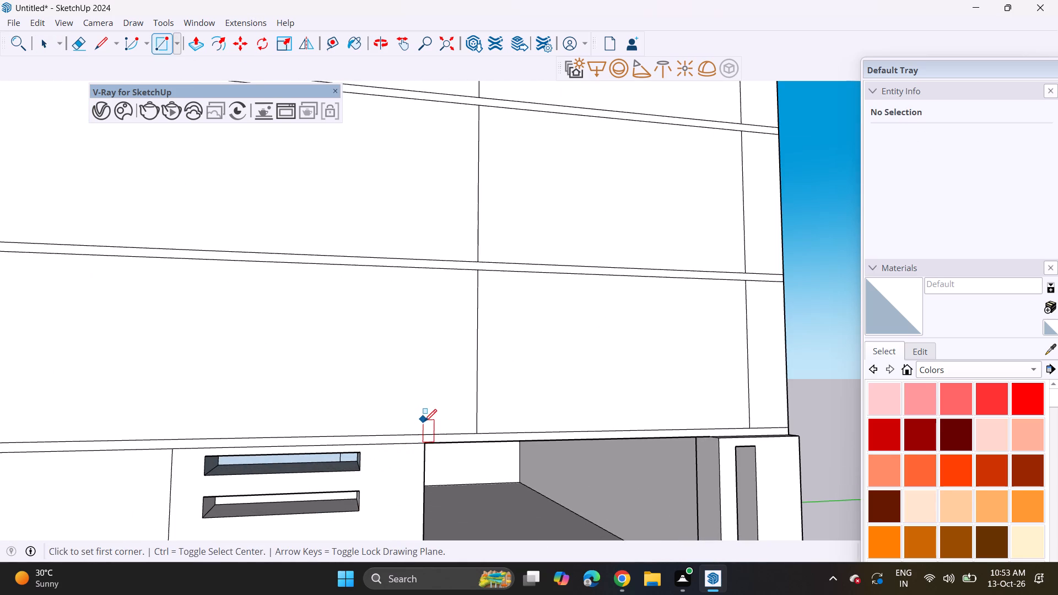
drag(436, 410, 434, 411)
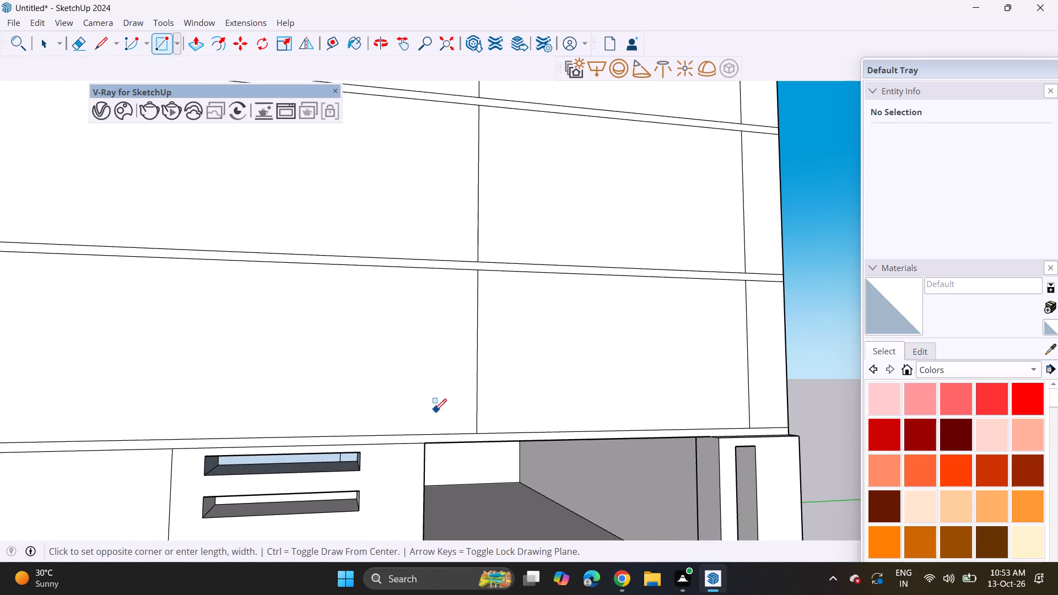
drag(434, 411, 429, 408)
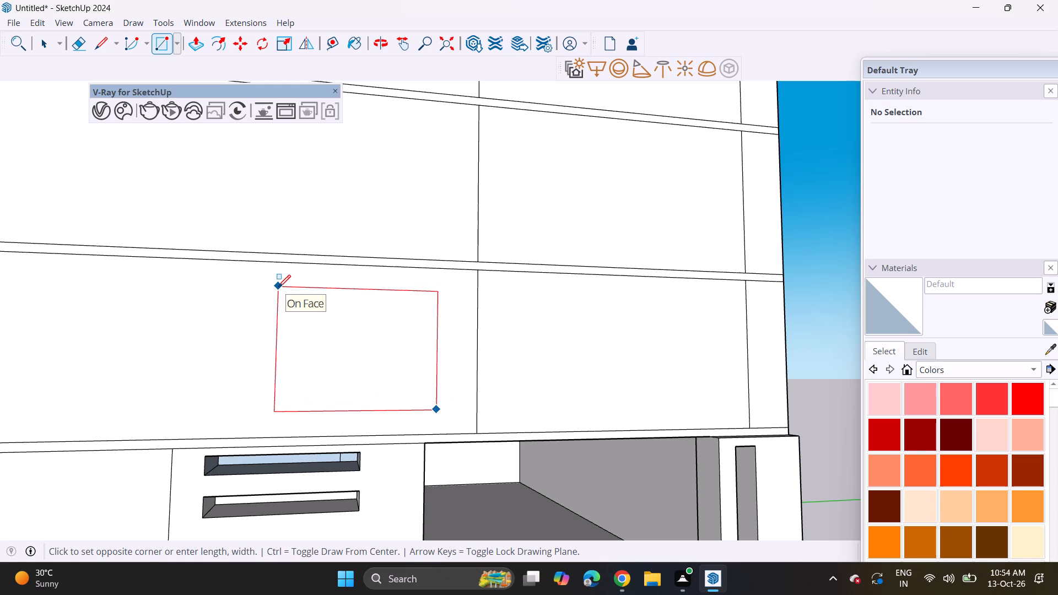
click(278, 287)
Copy the side-wall window rectangle up one storey at a time onto the fourth, fifth and sixth storeys.
middle_drag(289, 387, 313, 430)
key(space)
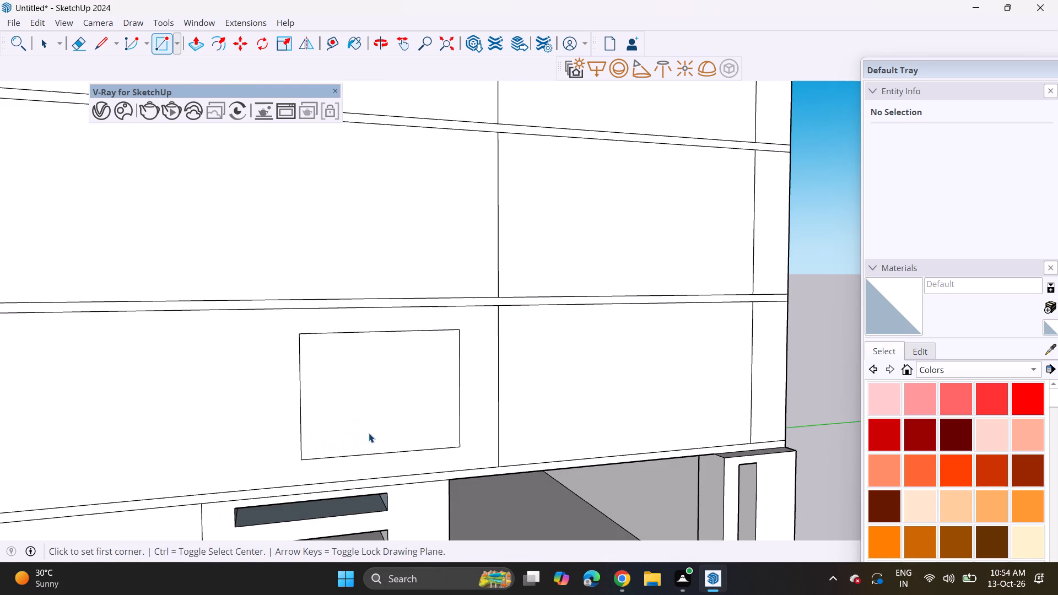
double_click(369, 433)
key(m)
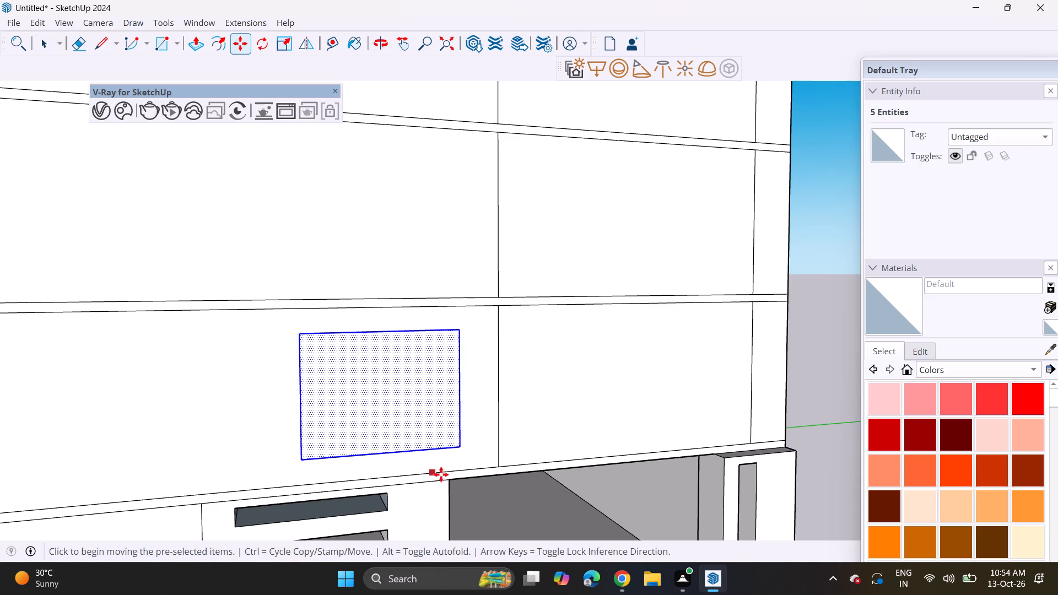
click(501, 468)
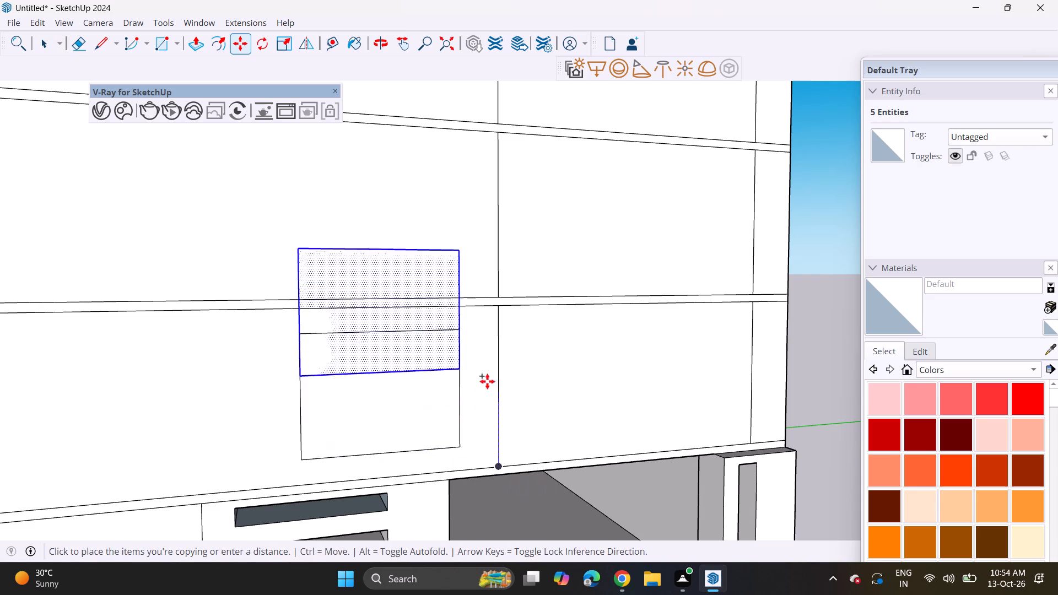
shift+middle_drag(489, 349, 442, 466)
click(452, 413)
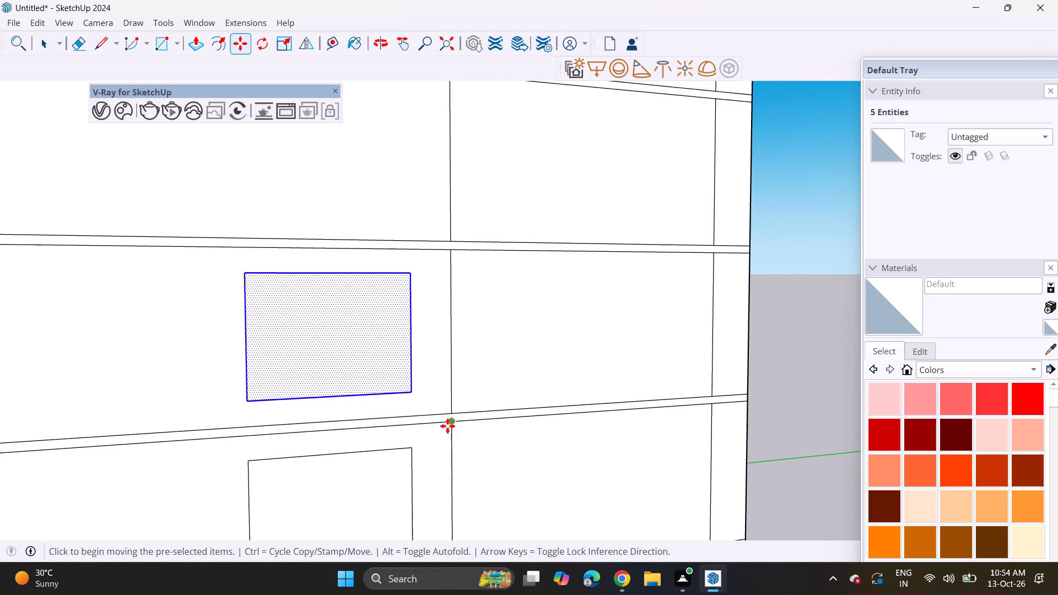
click(451, 417)
shift+middle_drag(449, 307, 427, 504)
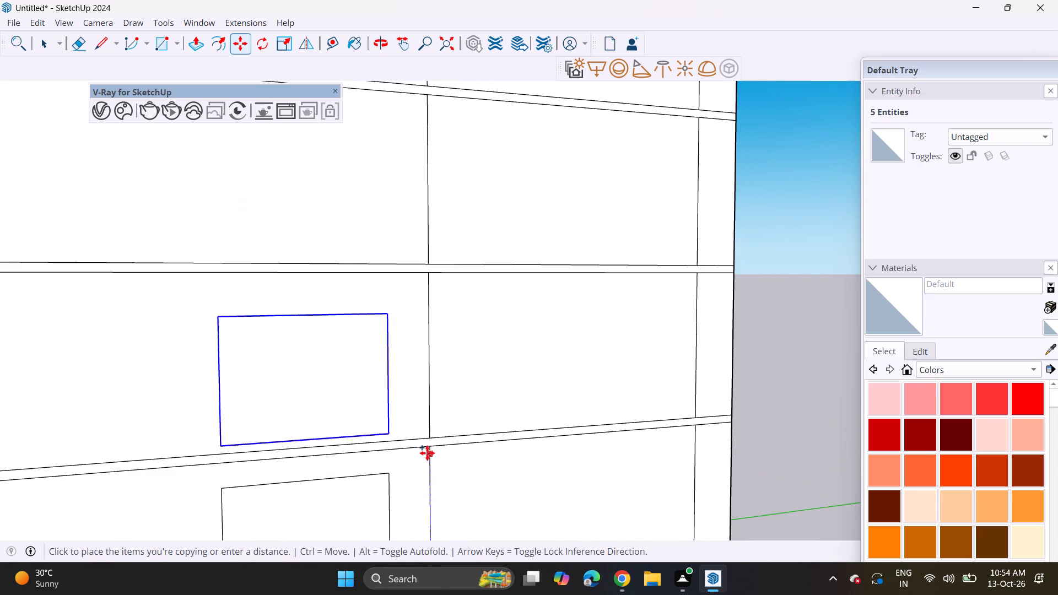
click(430, 440)
click(431, 439)
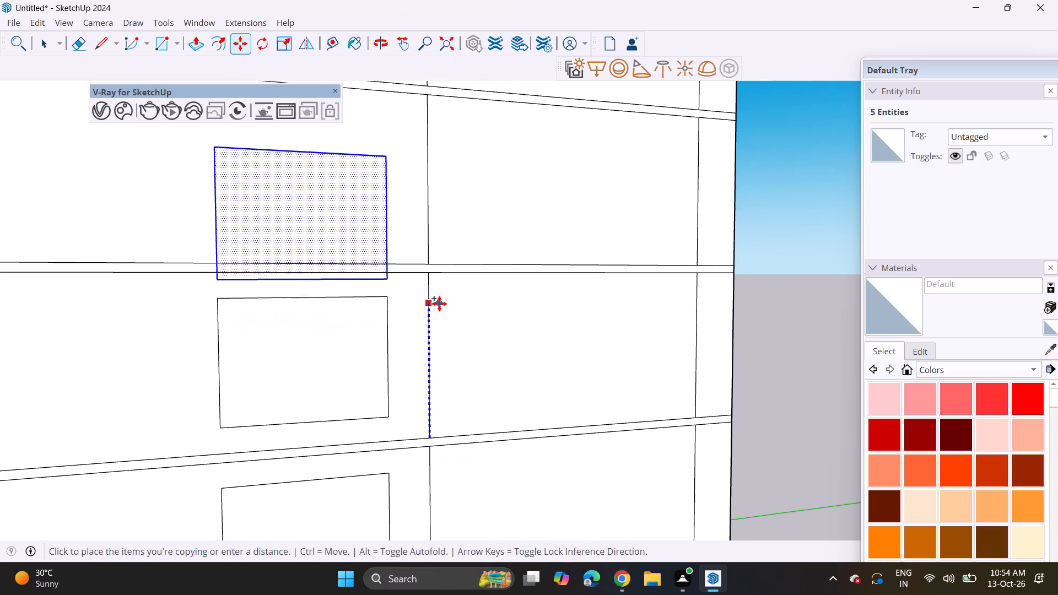
shift+middle_drag(441, 304, 452, 402)
click(442, 365)
Copy the window rectangle up one storey at a time onto the seventh, eighth, ninth and tenth storeys.
click(438, 368)
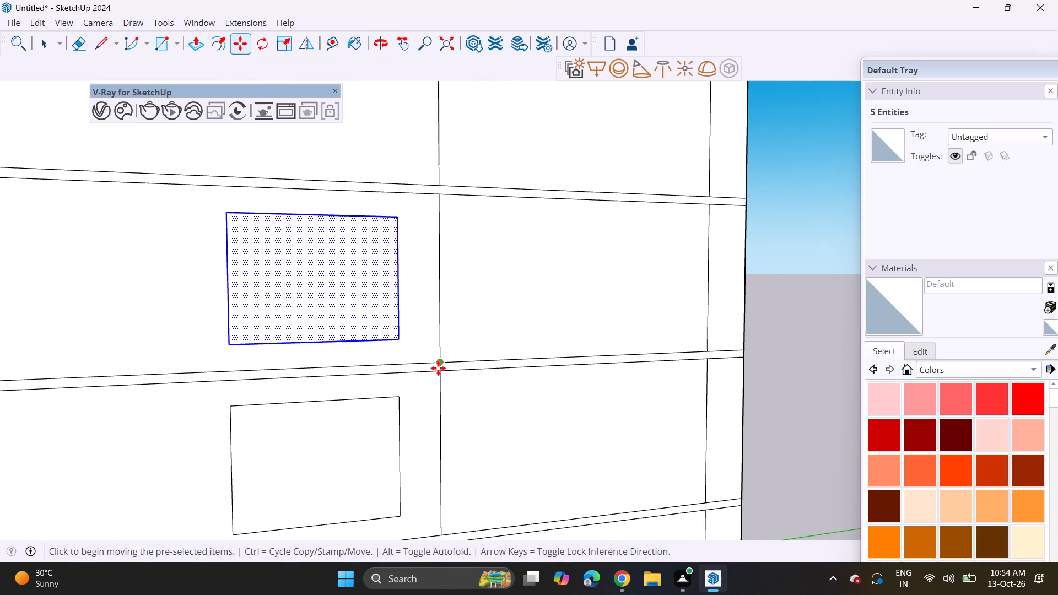
shift+middle_drag(440, 285, 439, 456)
click(438, 358)
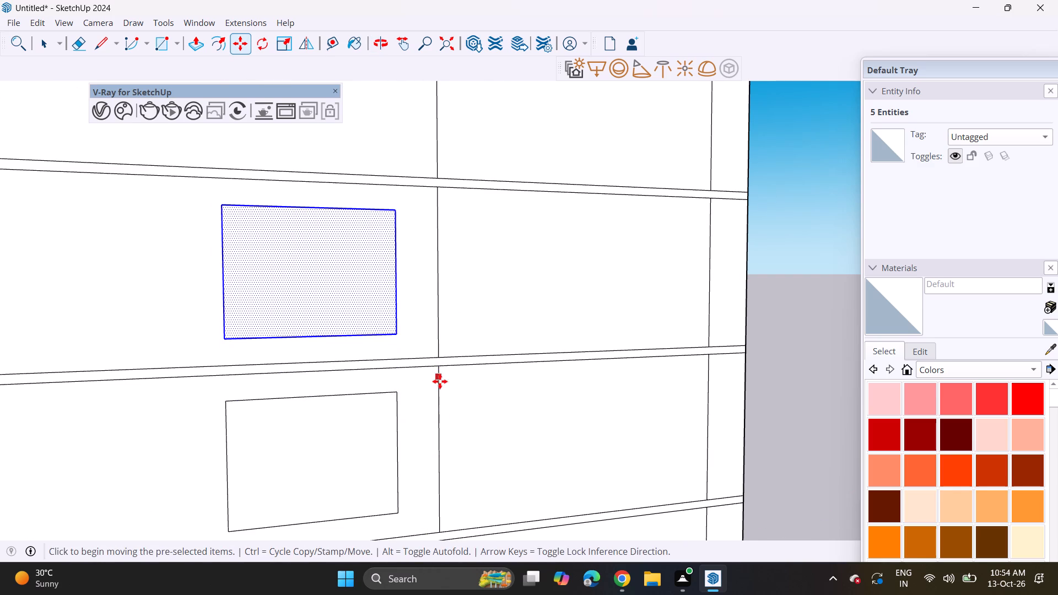
click(441, 358)
shift+middle_drag(452, 291, 466, 454)
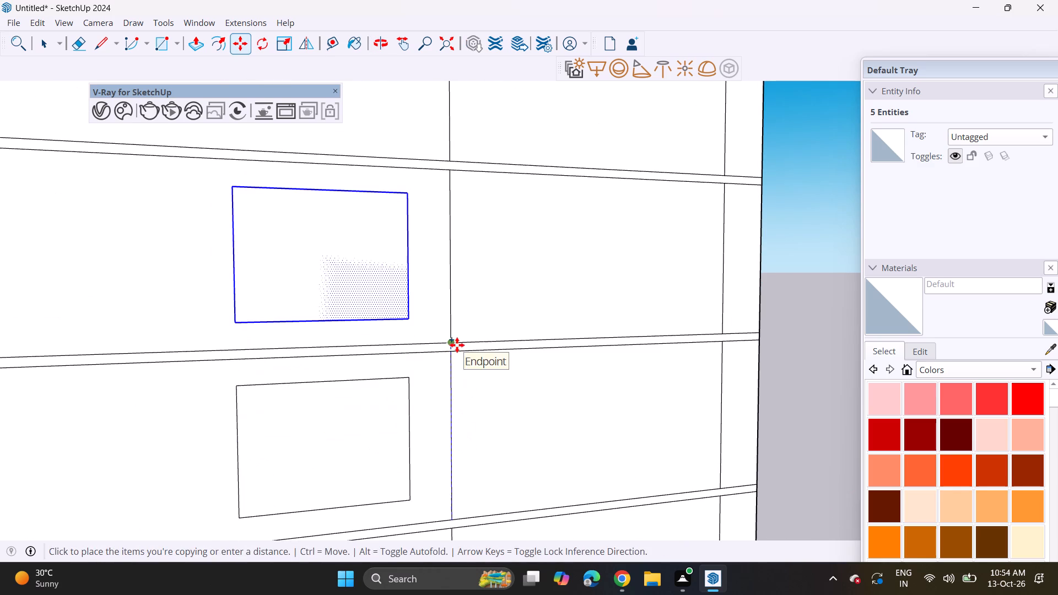
click(457, 345)
click(452, 345)
shift+middle_drag(454, 264, 451, 490)
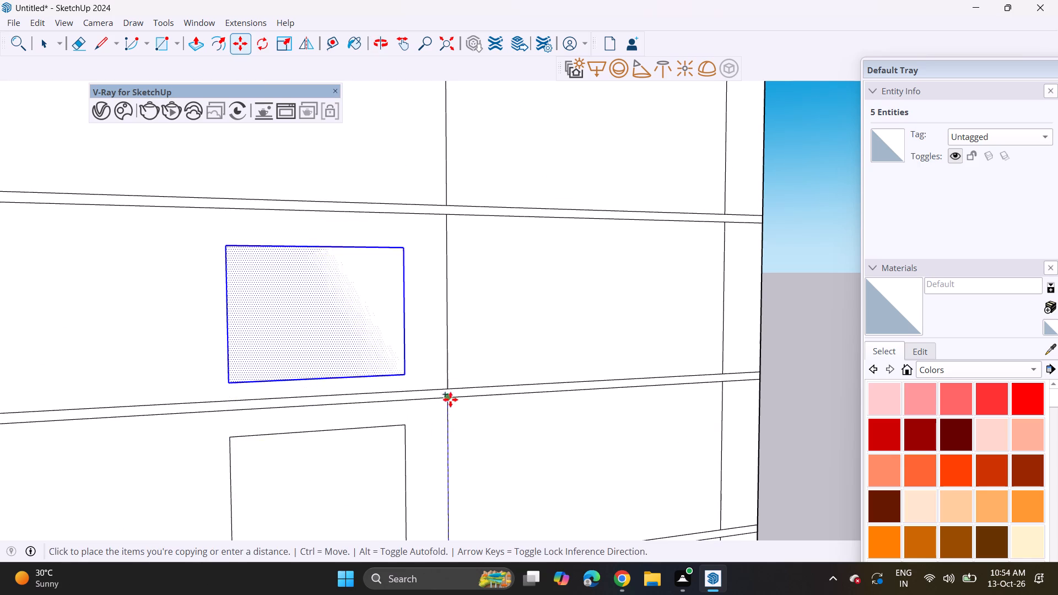
click(451, 388)
click(447, 391)
shift+middle_drag(448, 320, 449, 528)
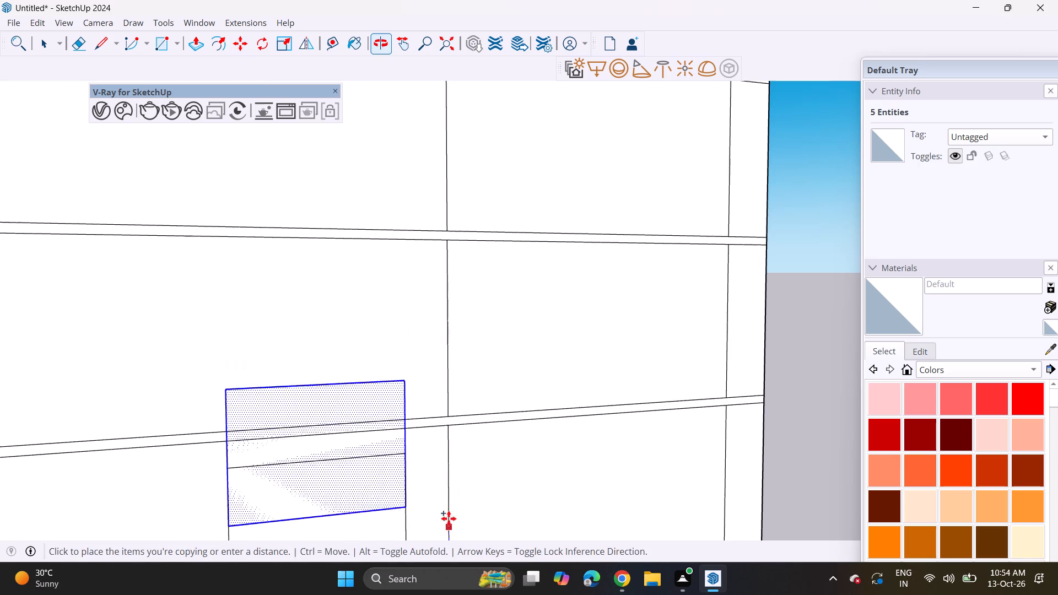
click(441, 421)
Copy the window rectangle up one storey at a time onto the eleventh, twelfth, thirteenth and topmost storeys.
click(446, 415)
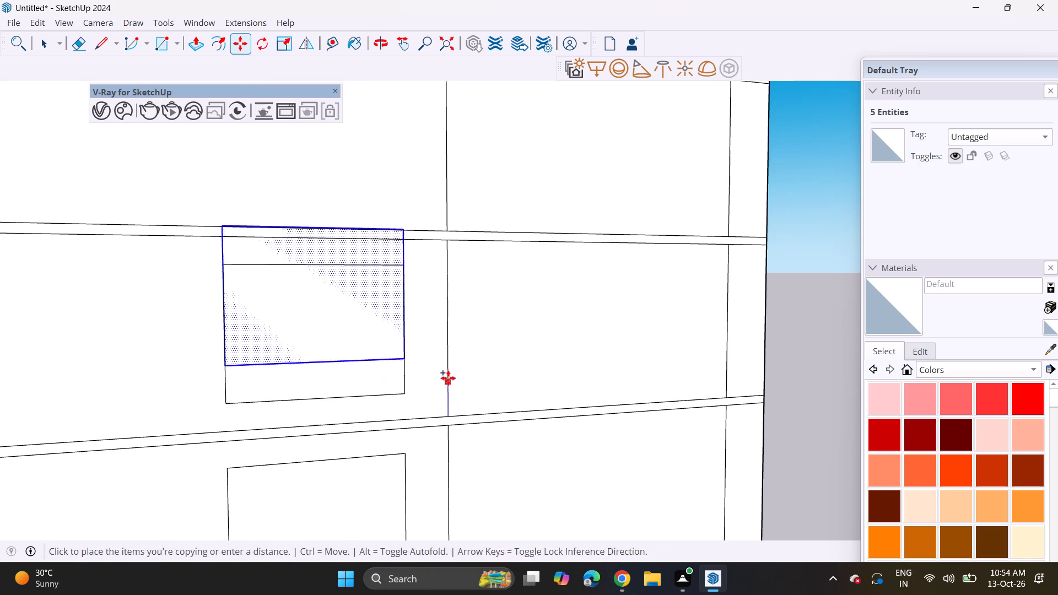
shift+middle_drag(448, 378, 461, 559)
click(463, 413)
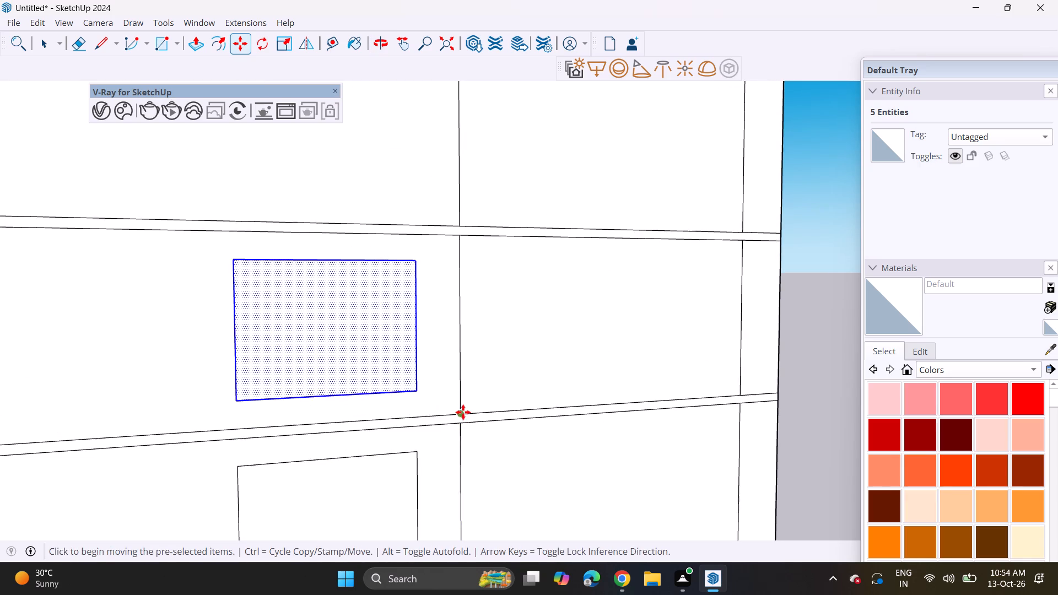
click(463, 412)
shift+middle_drag(456, 364, 459, 559)
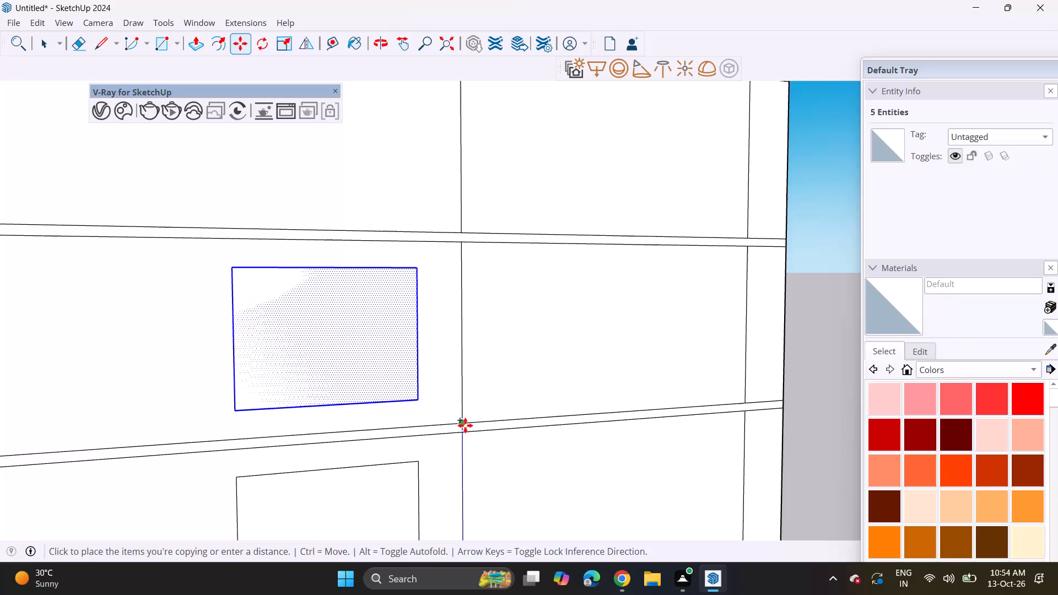
click(465, 425)
click(462, 426)
shift+middle_drag(470, 411, 484, 551)
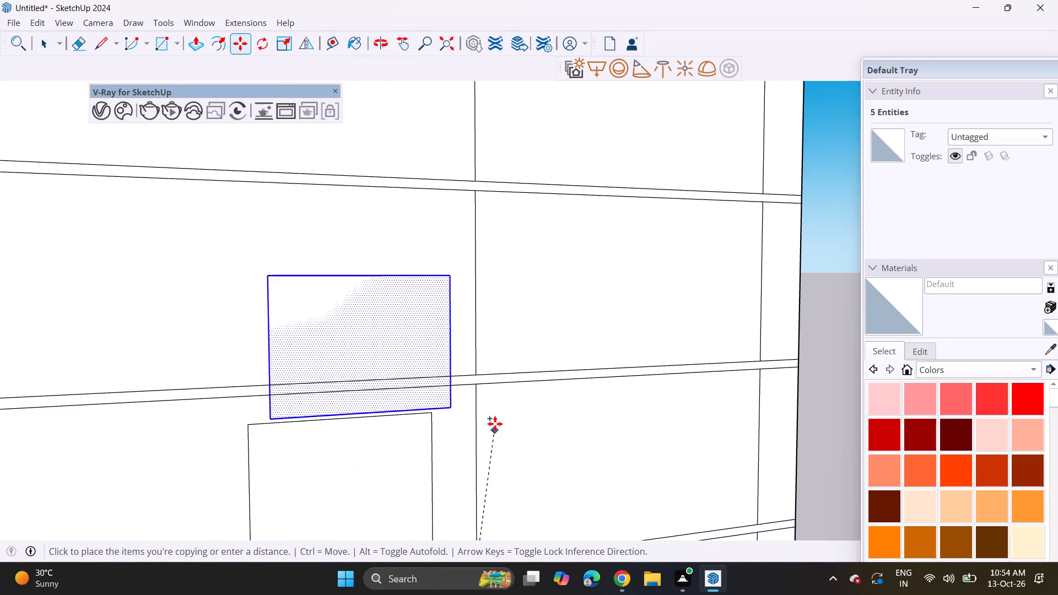
click(482, 371)
click(478, 381)
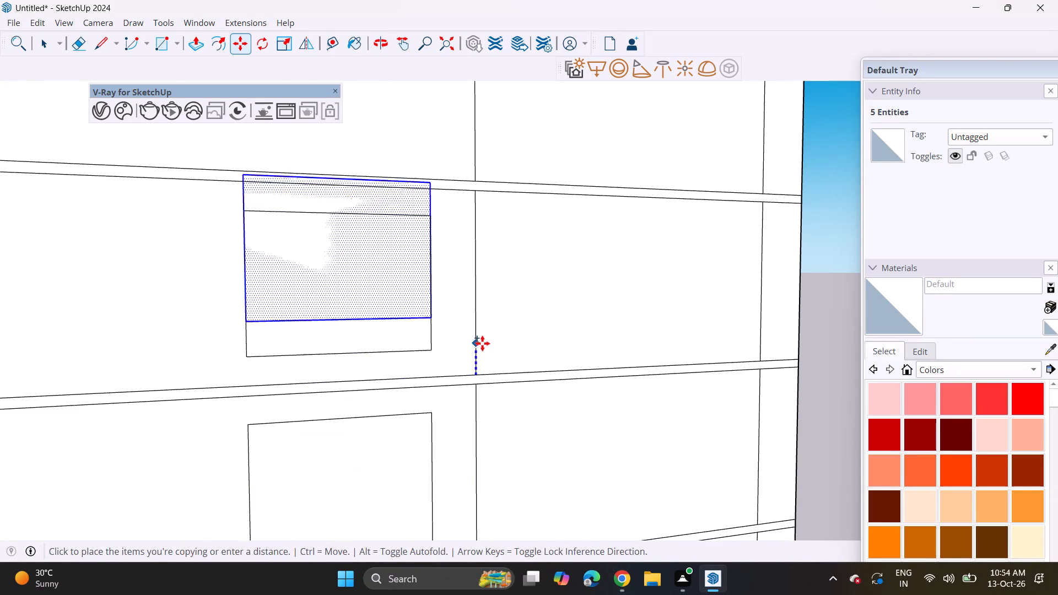
shift+middle_drag(482, 358, 490, 575)
click(485, 402)
scroll(468, 405, down, 3)
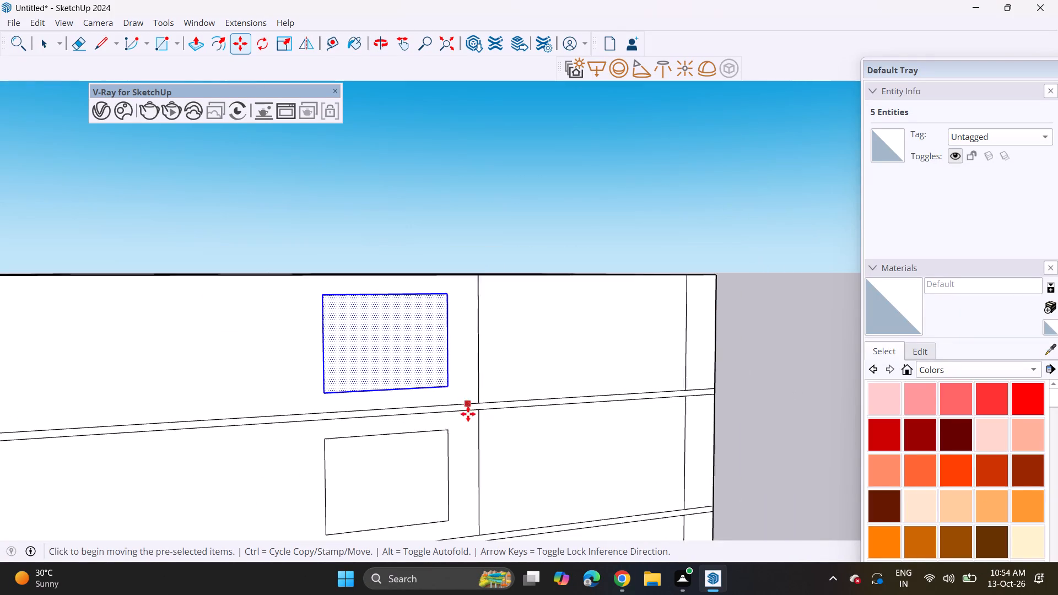
Push the third storey's side-wall window face inward through the wall to cut an opening.
scroll(468, 414, down, 14)
shift+middle_drag(449, 489, 451, 354)
shift+middle_drag(420, 495, 417, 313)
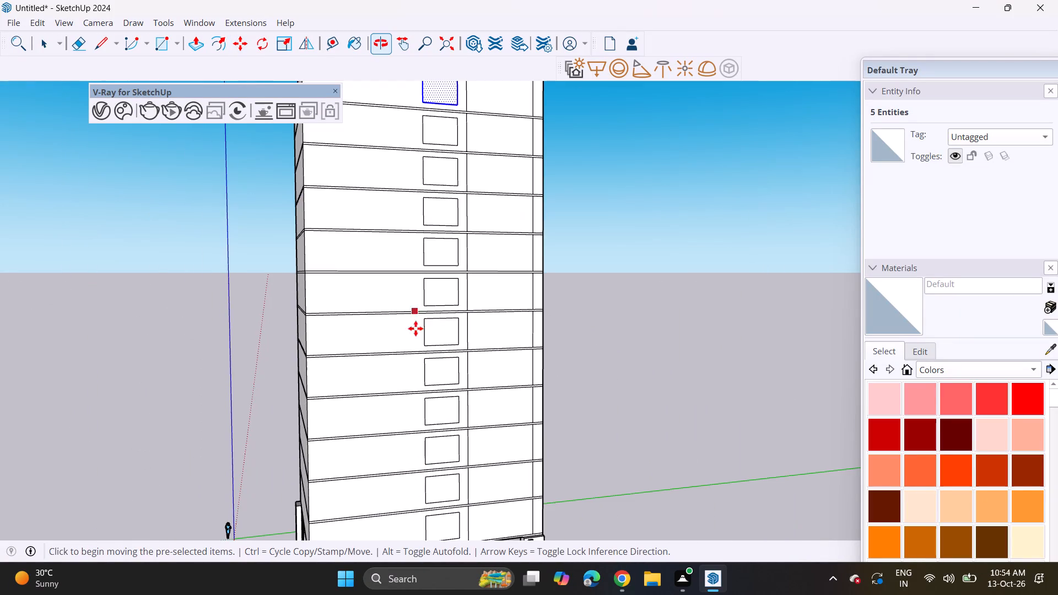
shift+middle_drag(409, 469, 403, 371)
middle_drag(408, 410, 410, 412)
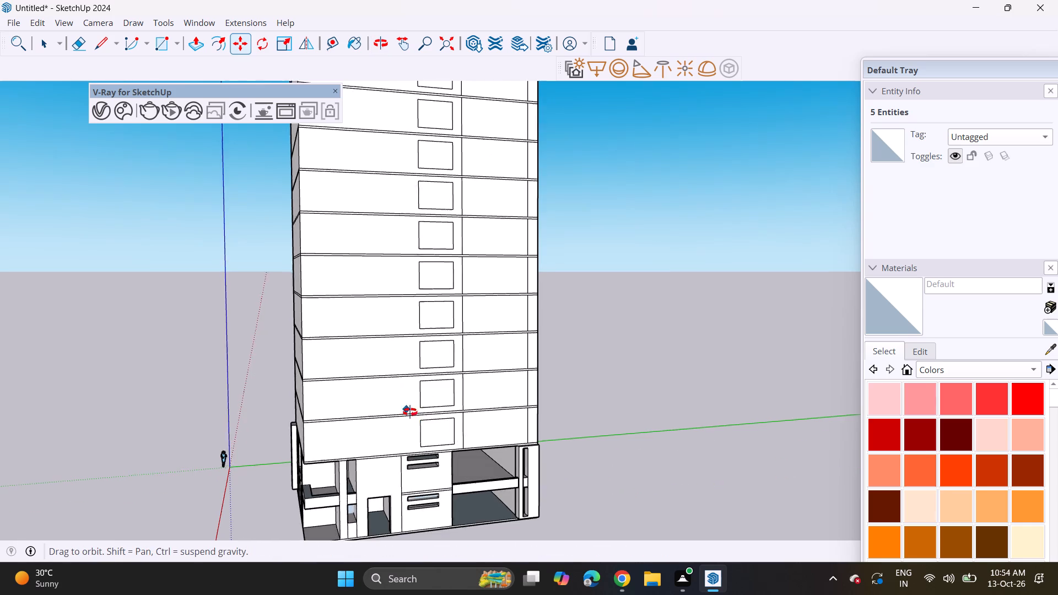
middle_drag(410, 412, 512, 402)
middle_drag(516, 410, 516, 417)
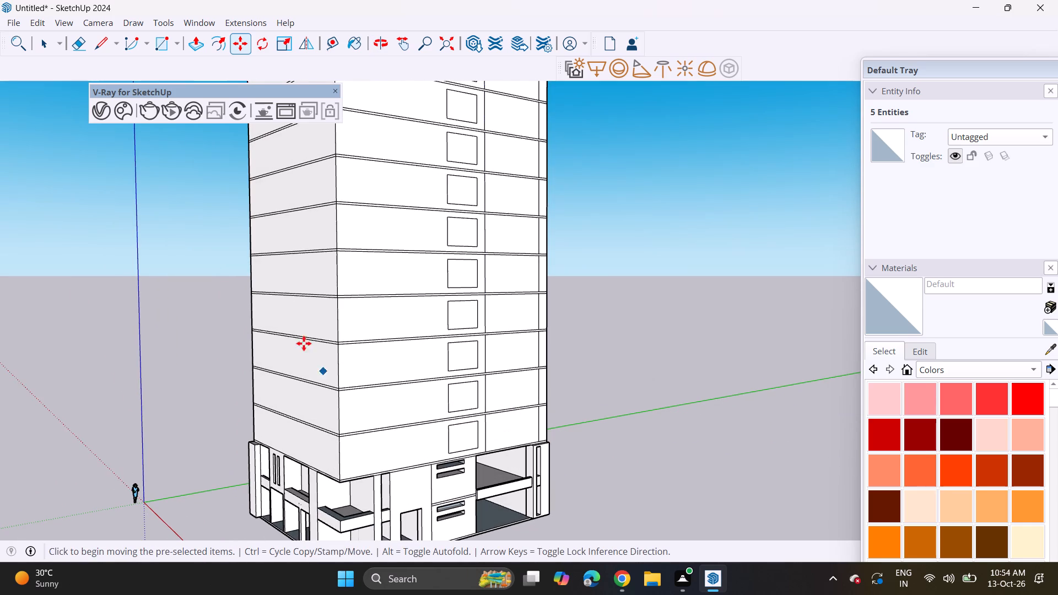
click(192, 43)
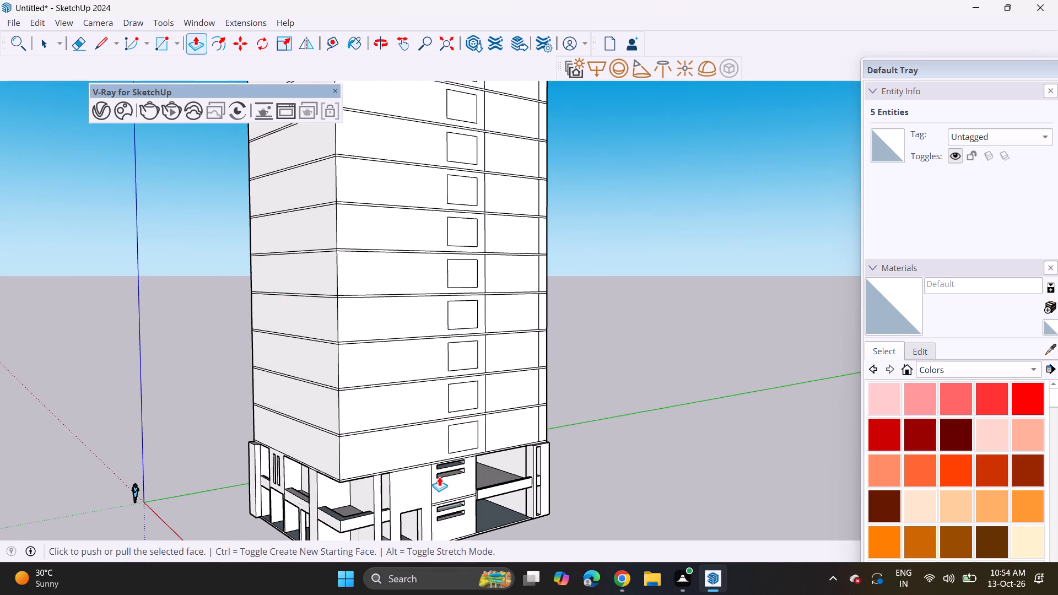
scroll(439, 473, up, 11)
key(Escape)
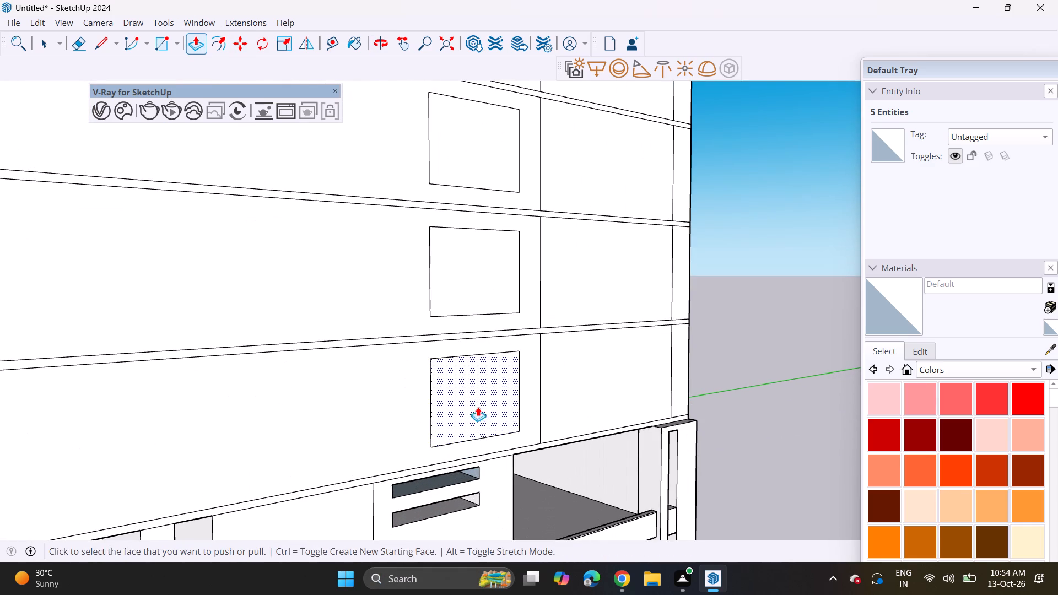
click(479, 419)
click(447, 382)
Repeat the same Push/Pull depth on the side-wall window faces of the storeys directly above the third to cut their openings.
double_click(468, 261)
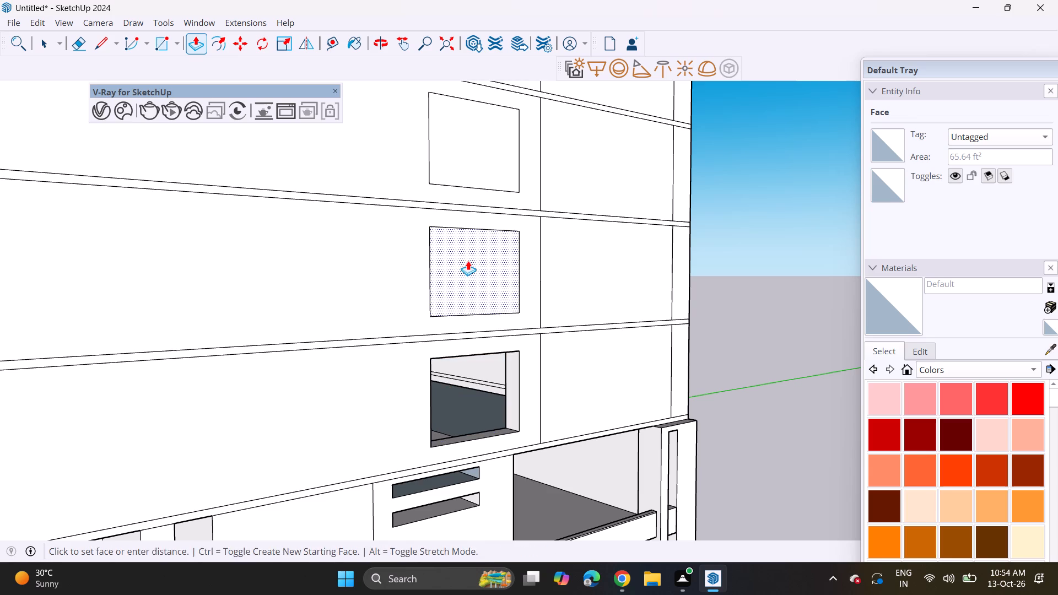
shift+middle_drag(468, 261, 475, 481)
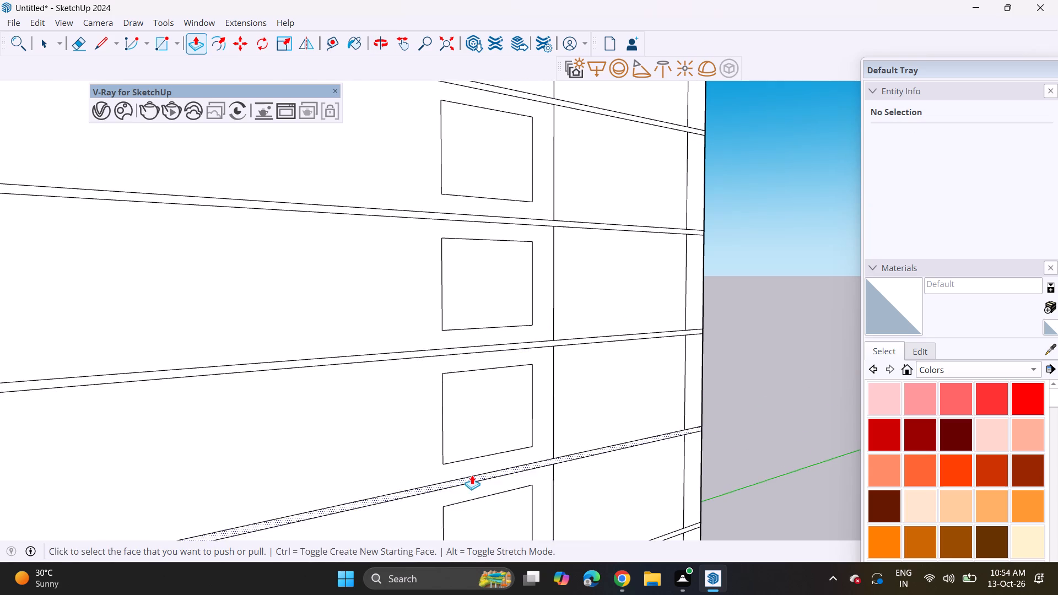
shift+middle_drag(472, 475, 444, 351)
double_click(440, 421)
double_click(455, 309)
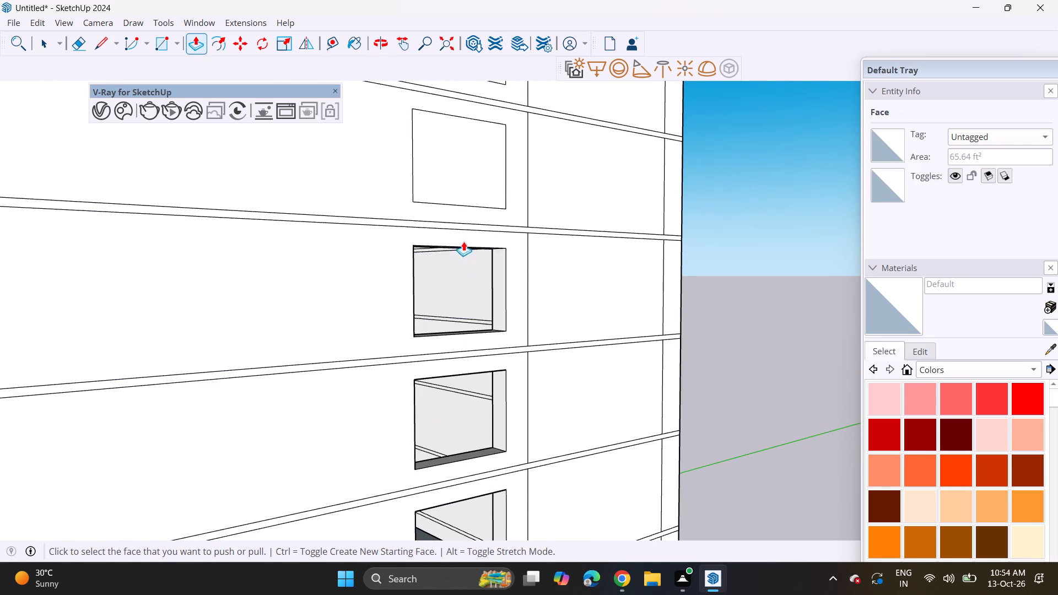
Continue cutting side-wall window openings with the same Push/Pull depth on the next four storeys up, leaving the surrounding wall faces in place.
shift+middle_drag(465, 248, 465, 426)
double_click(458, 358)
shift+middle_drag(456, 333, 470, 566)
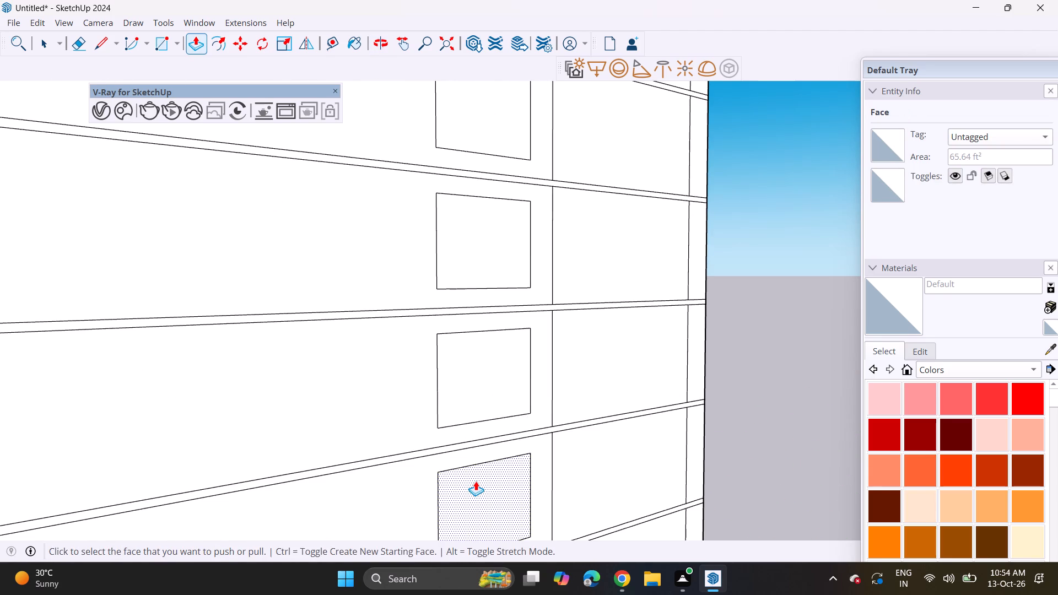
double_click(476, 481)
shift+middle_drag(481, 495, 449, 343)
double_click(438, 361)
shift+middle_drag(440, 310, 472, 536)
shift+middle_drag(421, 334, 446, 488)
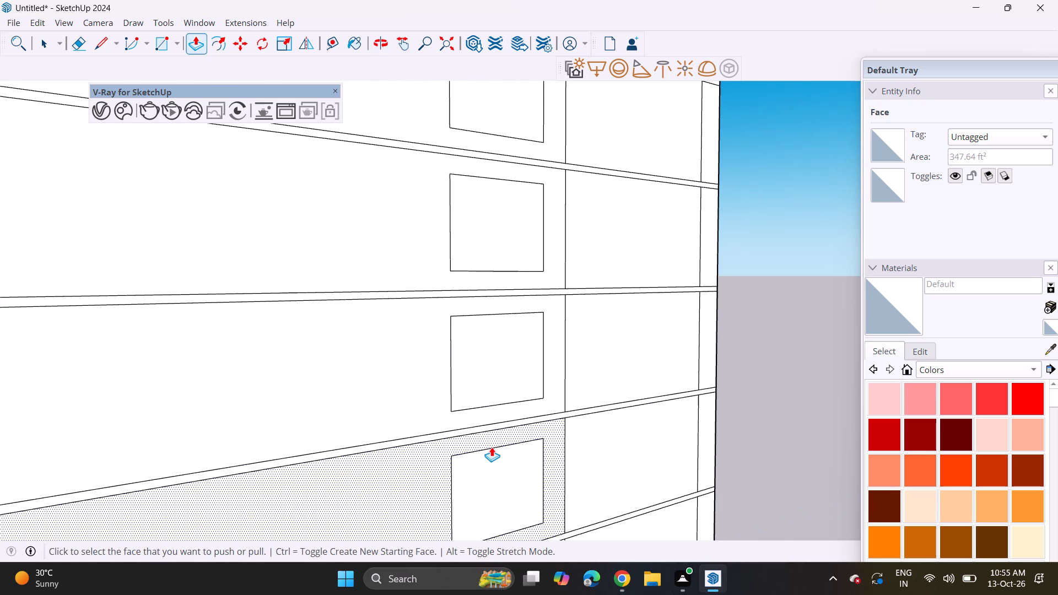
double_click(492, 447)
key(ctrl+z)
double_click(506, 493)
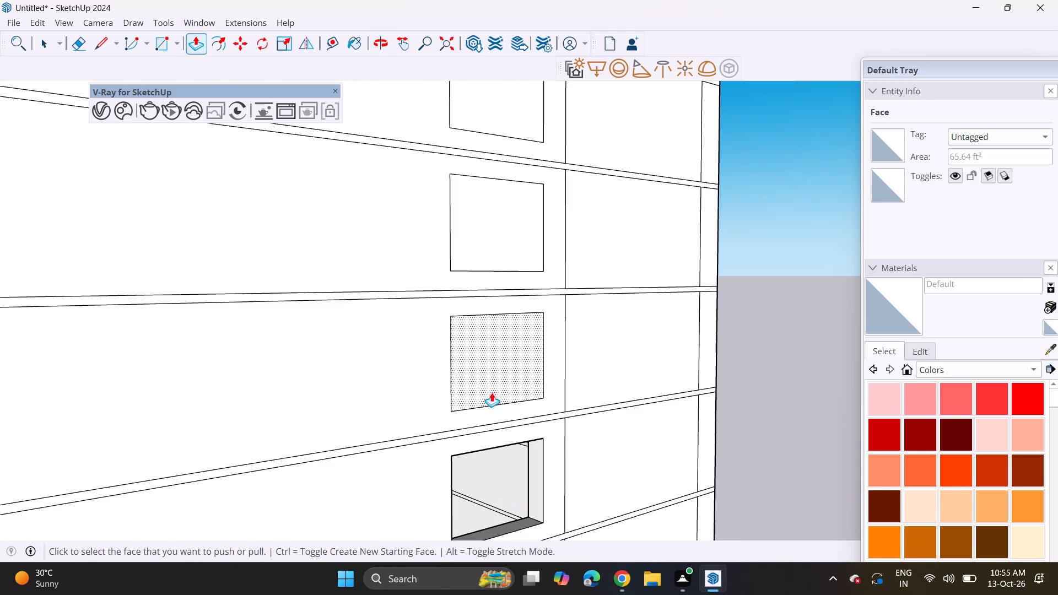
Cut the side-wall window openings on the eleventh, twelfth and thirteenth storeys with the same Push/Pull depth.
double_click(492, 392)
shift+middle_drag(493, 320, 493, 515)
shift+middle_drag(491, 492, 491, 488)
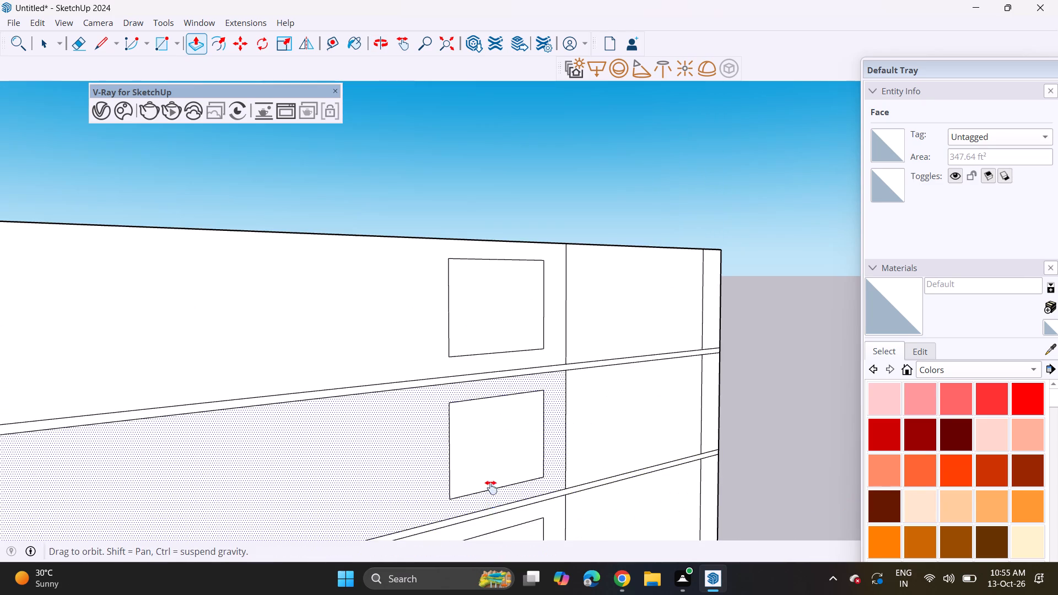
shift+middle_drag(491, 488, 491, 291)
shift+double_click(492, 369)
double_click(495, 274)
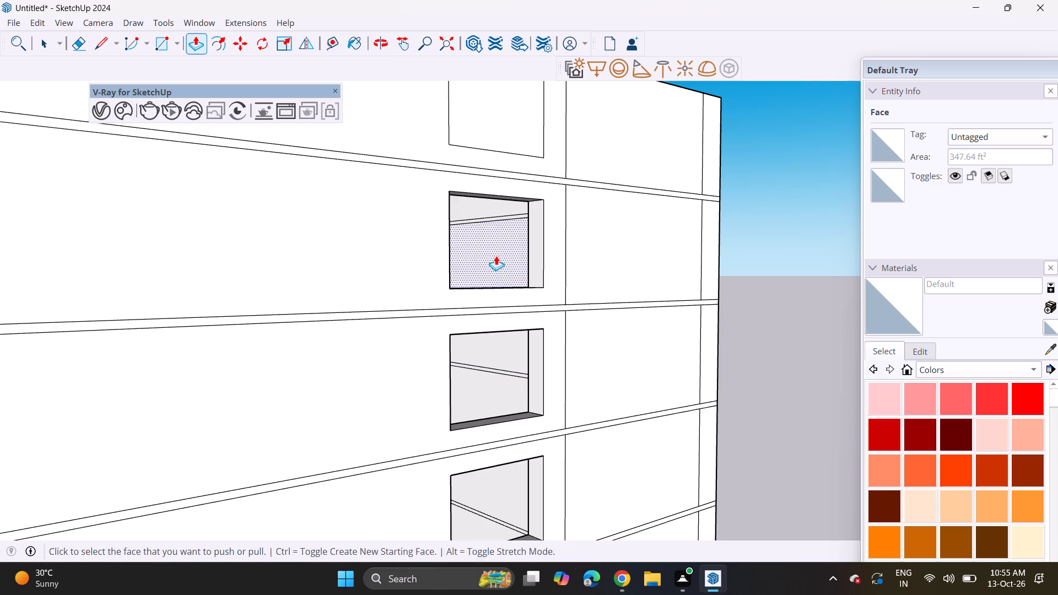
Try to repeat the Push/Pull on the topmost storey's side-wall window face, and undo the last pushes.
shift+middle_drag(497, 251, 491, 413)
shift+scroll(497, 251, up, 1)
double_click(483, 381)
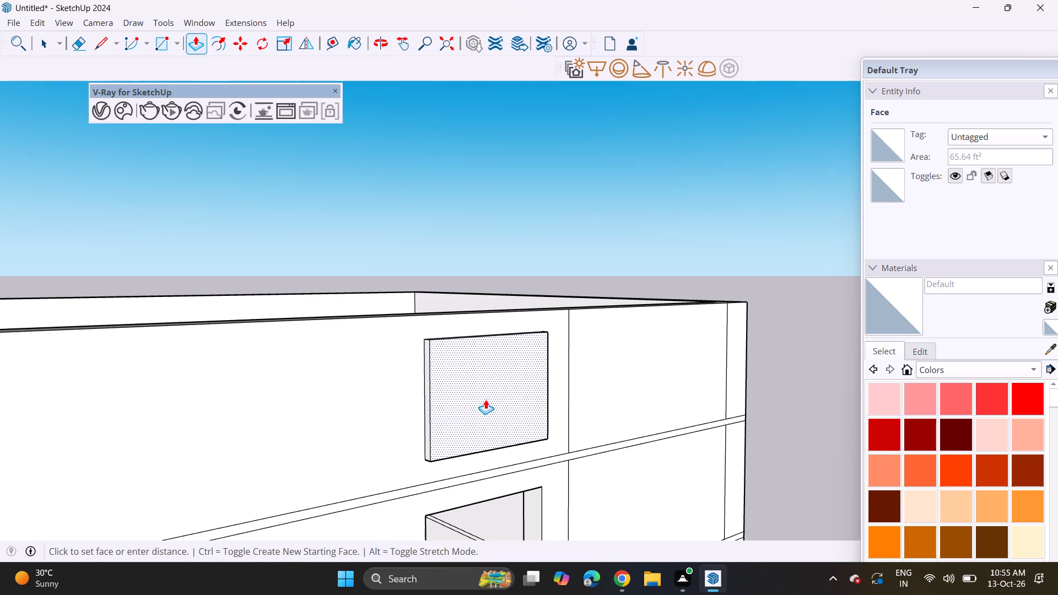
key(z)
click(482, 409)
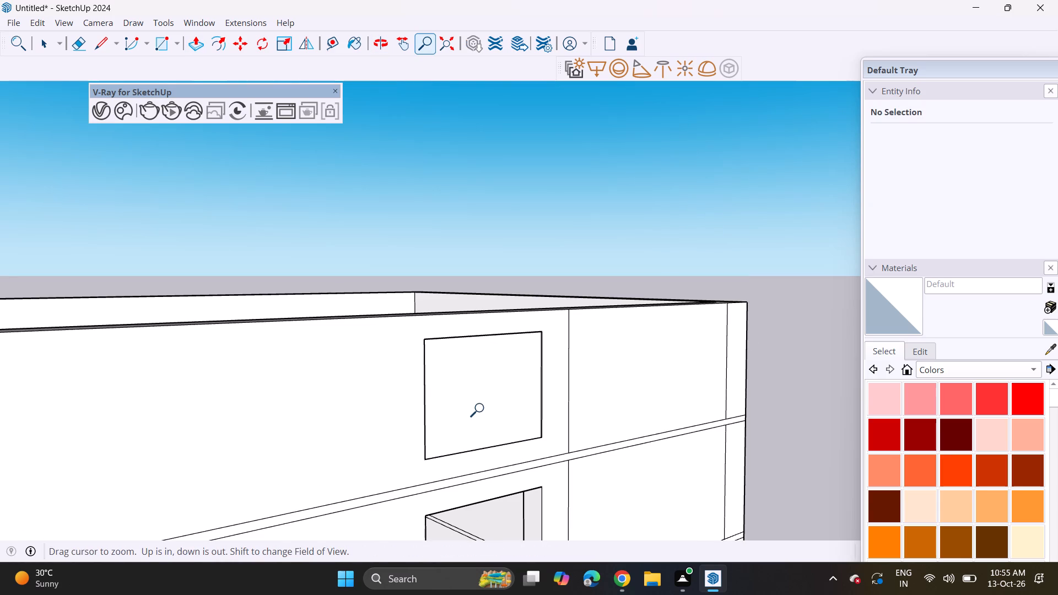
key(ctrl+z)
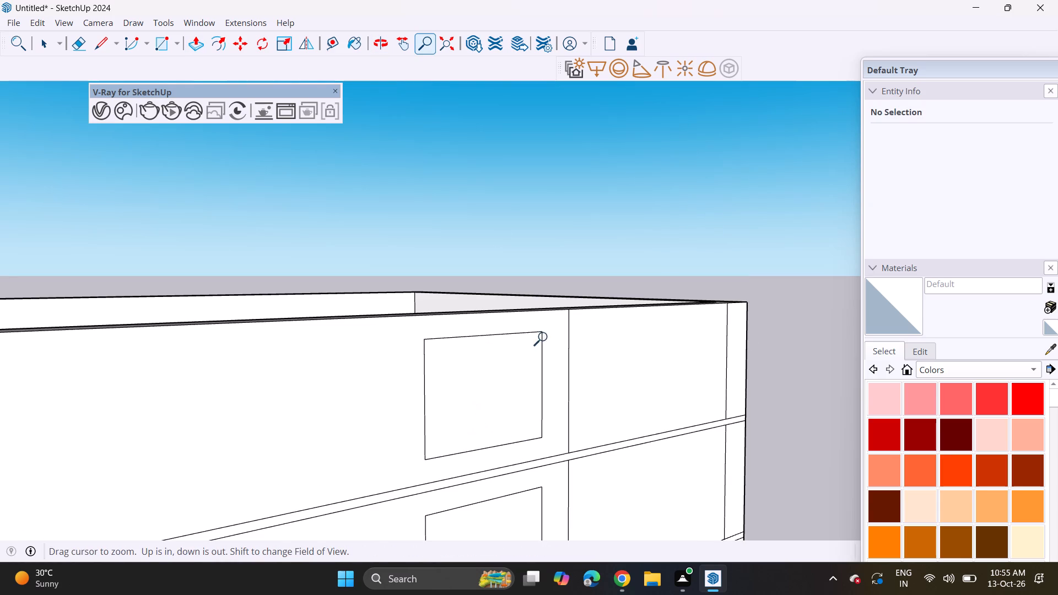
Push the thirteenth storey's side-wall window face inward through the wall, and repeat that depth on the topmost storey's window face.
drag(202, 39, 213, 52)
middle_drag(402, 390, 400, 201)
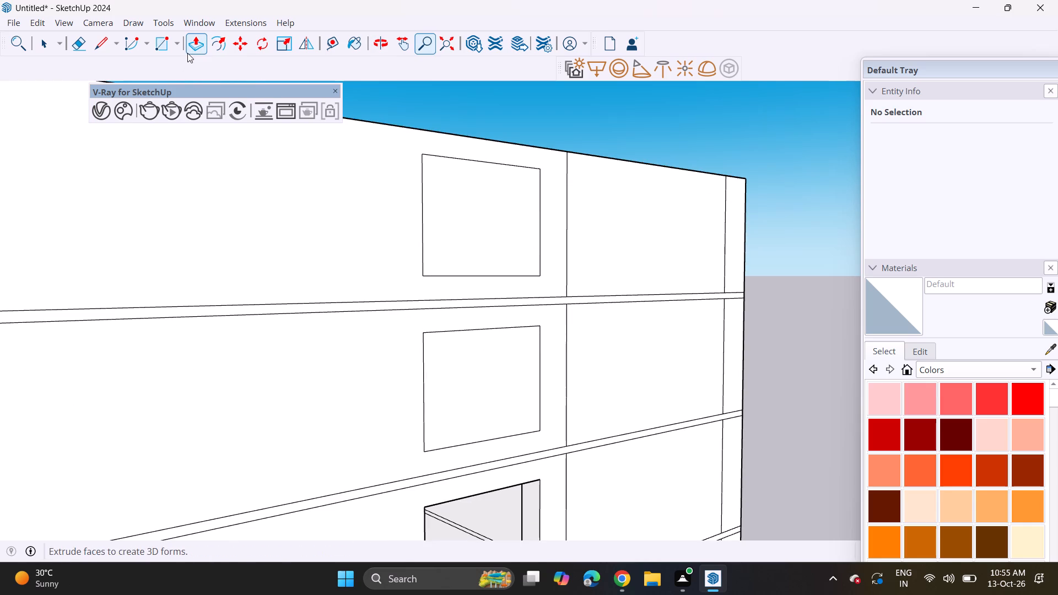
click(187, 51)
click(473, 407)
click(470, 410)
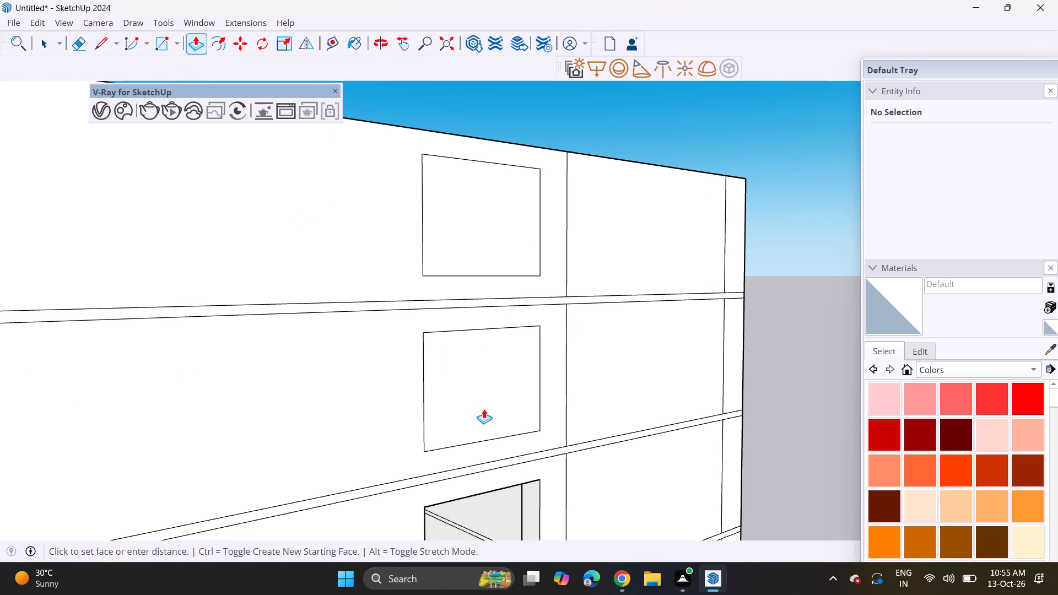
shift+middle_drag(477, 459, 455, 376)
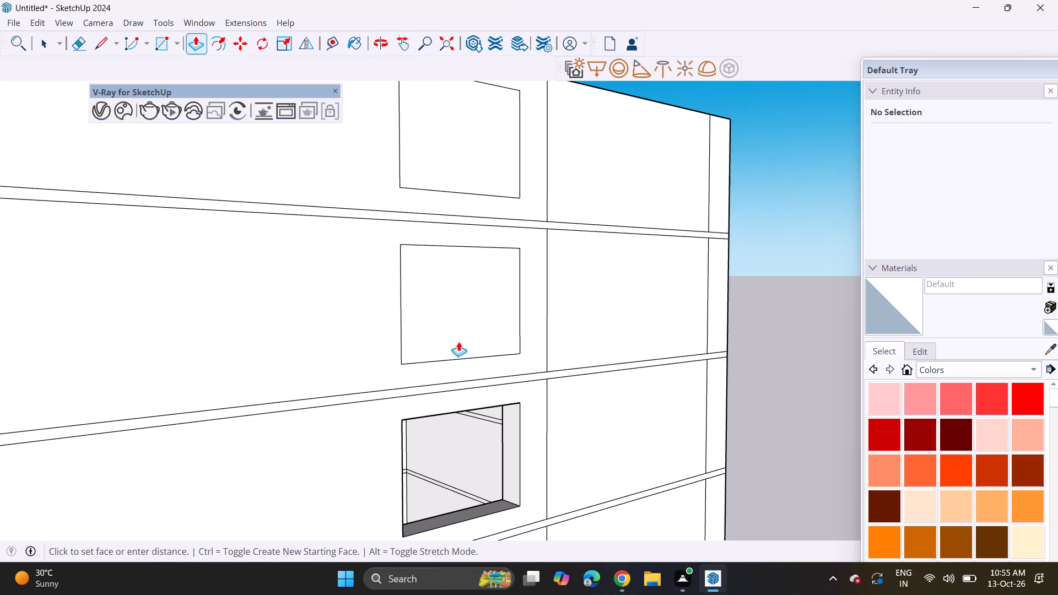
key(Escape)
click(472, 332)
click(469, 332)
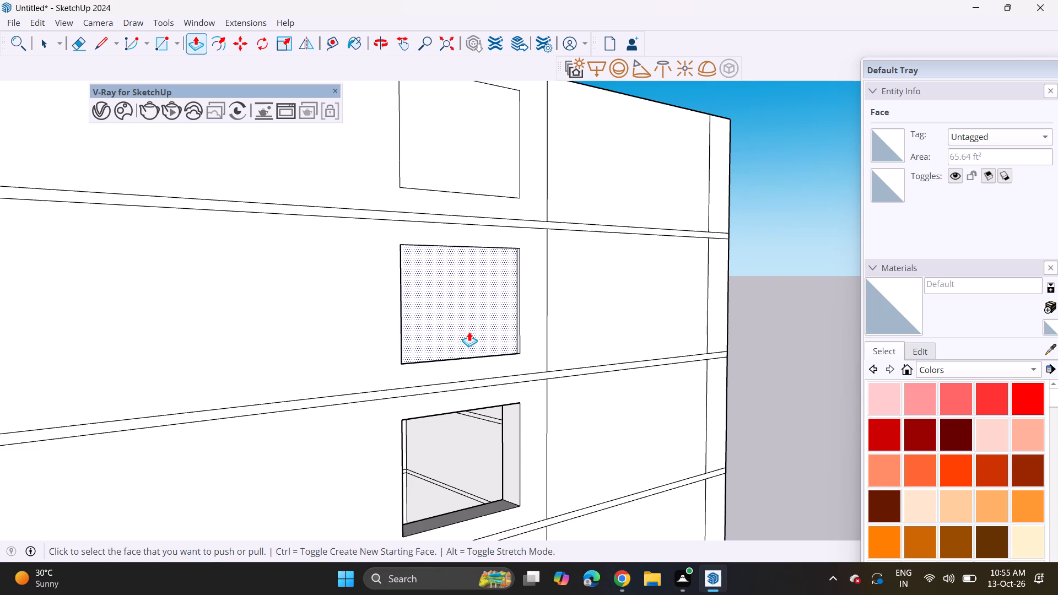
key(ctrl+z)
click(471, 333)
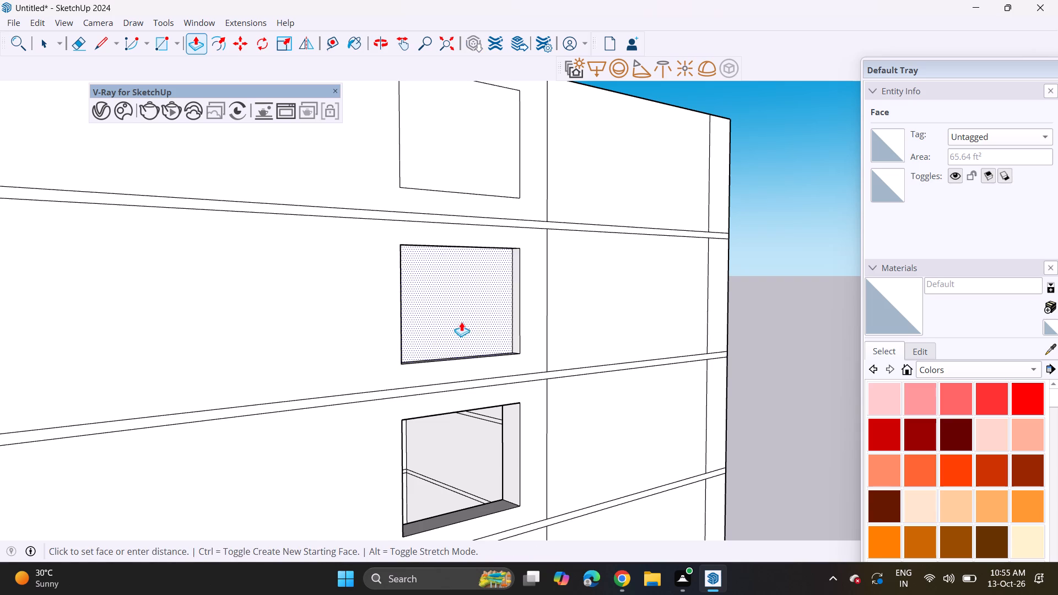
click(451, 315)
double_click(449, 164)
Push the third storey's side-wall panel between the window and the corner strip inward in stages to form a deep open recess.
scroll(467, 249, down, 2)
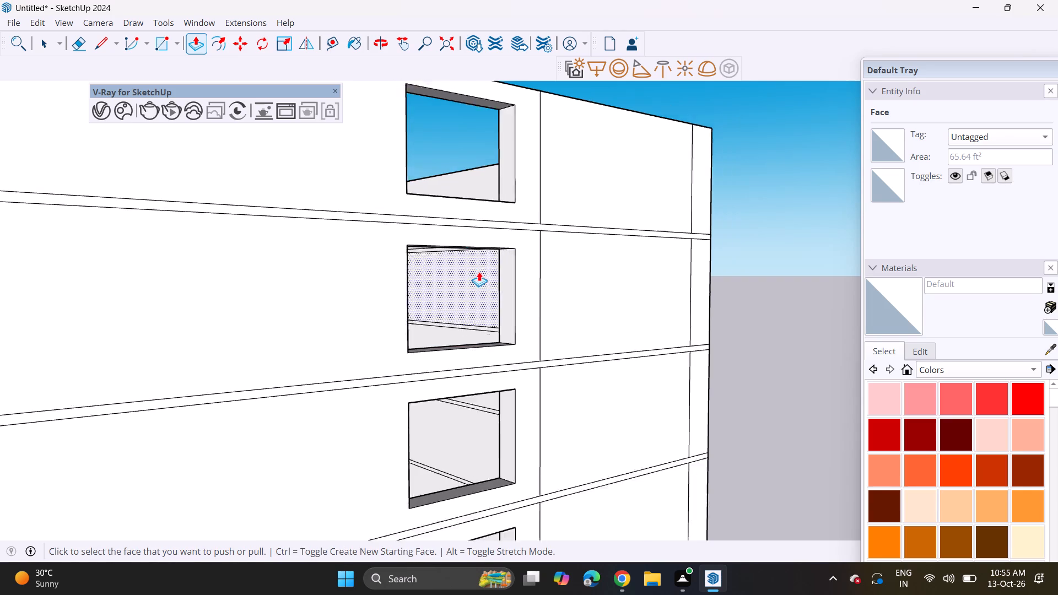
scroll(479, 272, down, 11)
shift+middle_drag(494, 445, 474, 357)
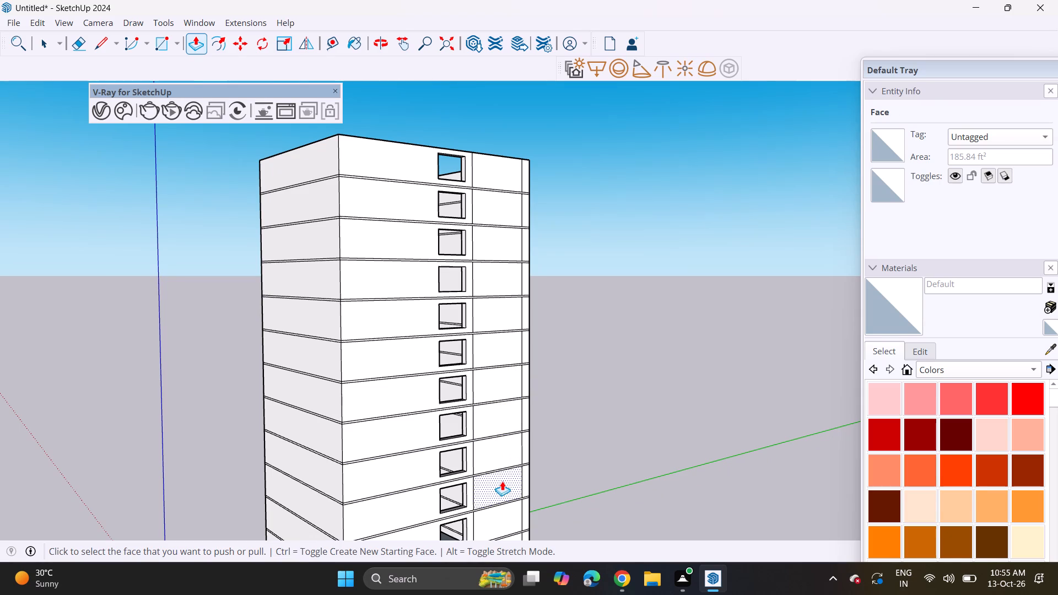
shift+middle_drag(505, 489, 495, 363)
scroll(500, 429, up, 2)
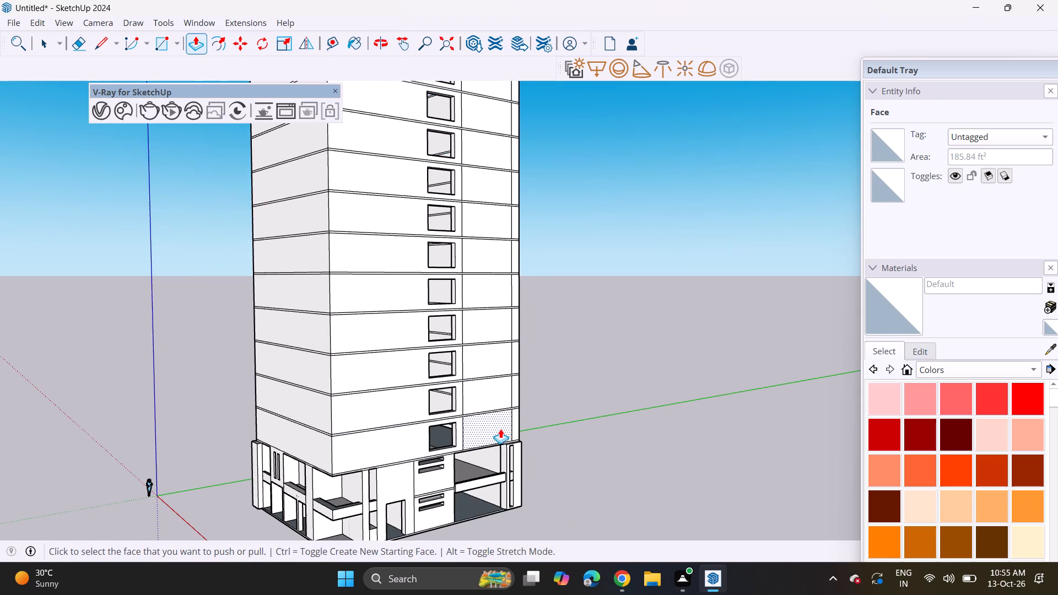
scroll(500, 429, up, 7)
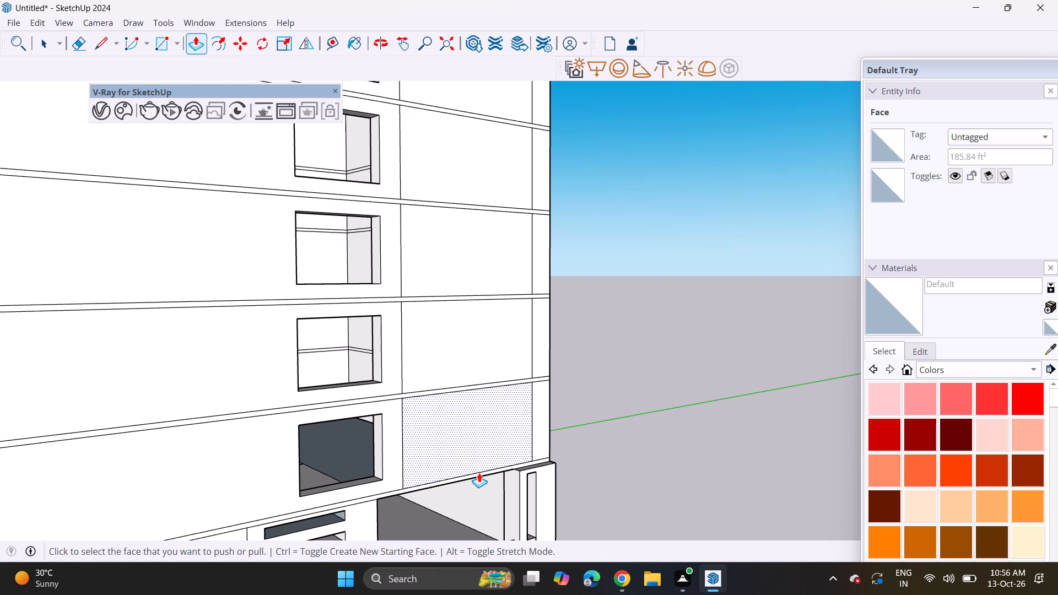
click(448, 457)
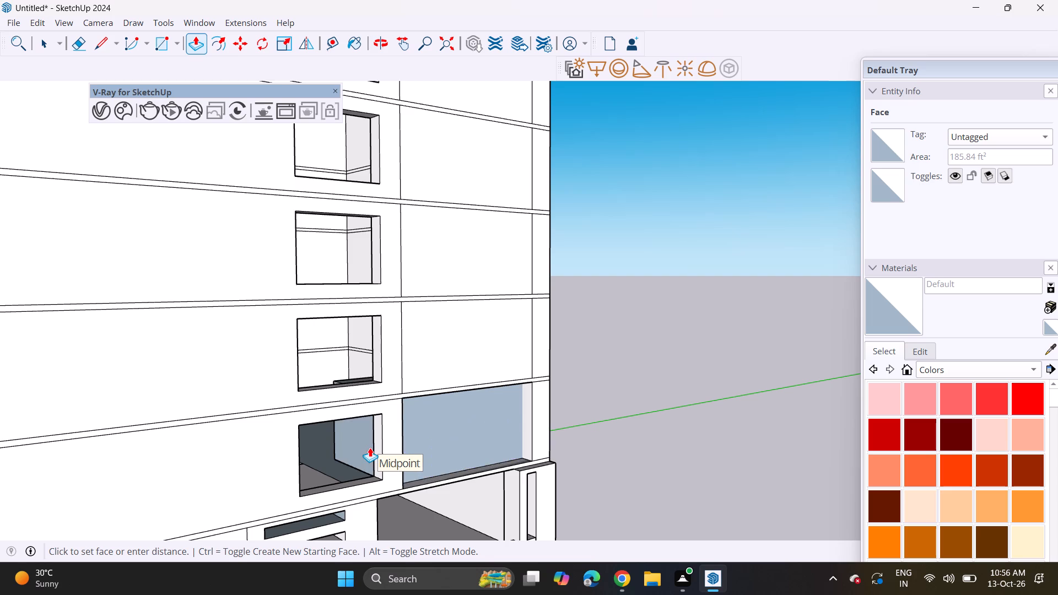
click(374, 456)
click(447, 428)
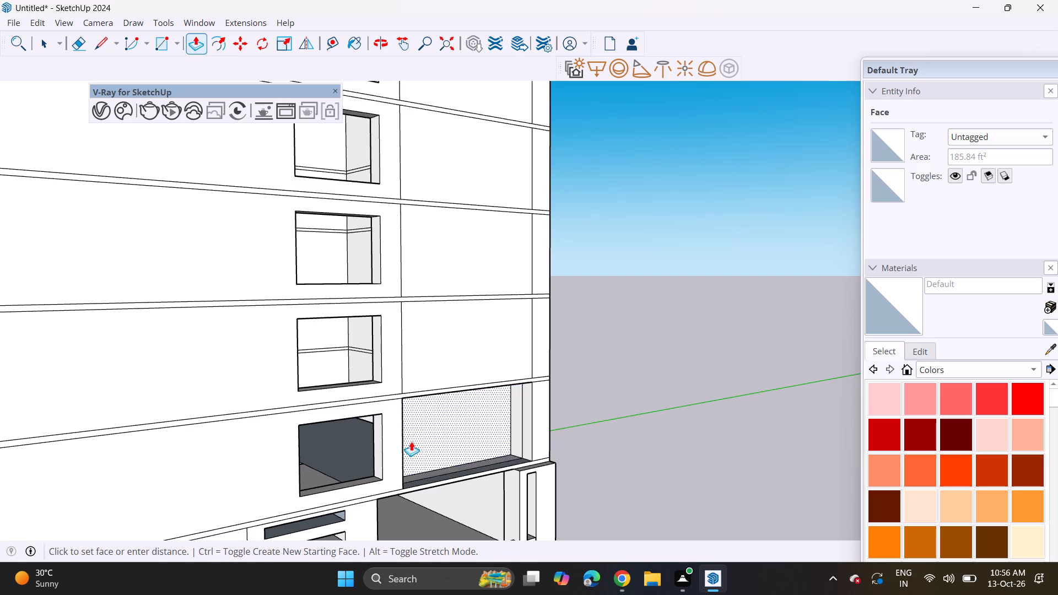
click(371, 445)
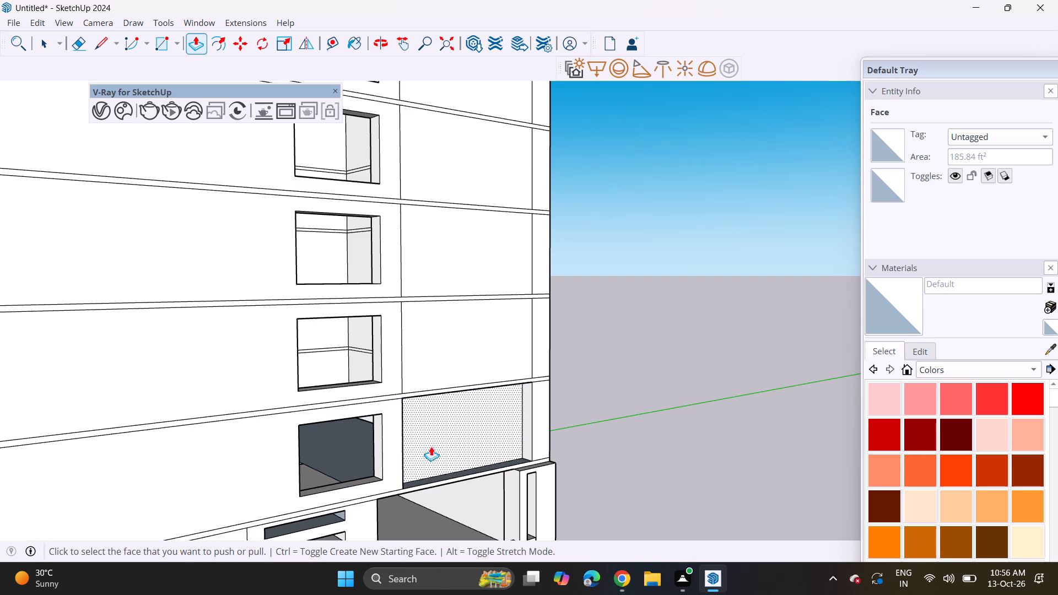
click(439, 447)
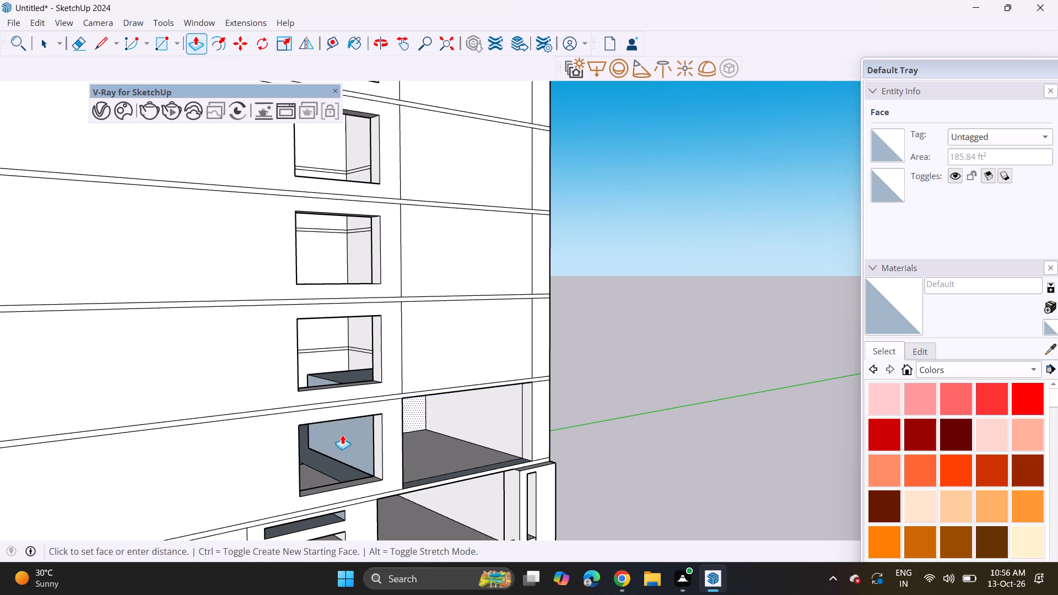
middle_click(305, 398)
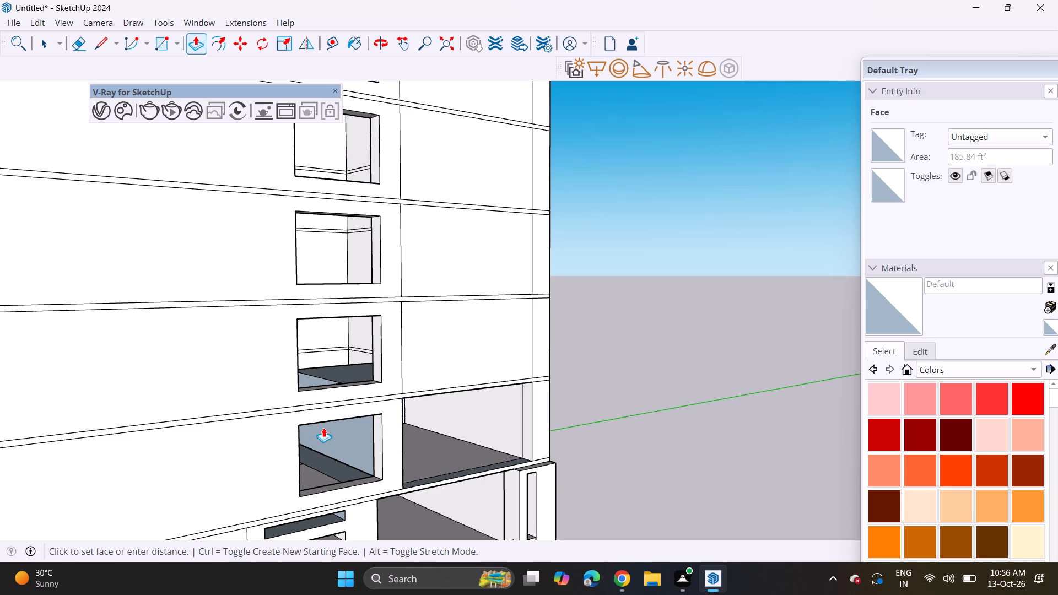
middle_drag(323, 428, 265, 367)
click(276, 405)
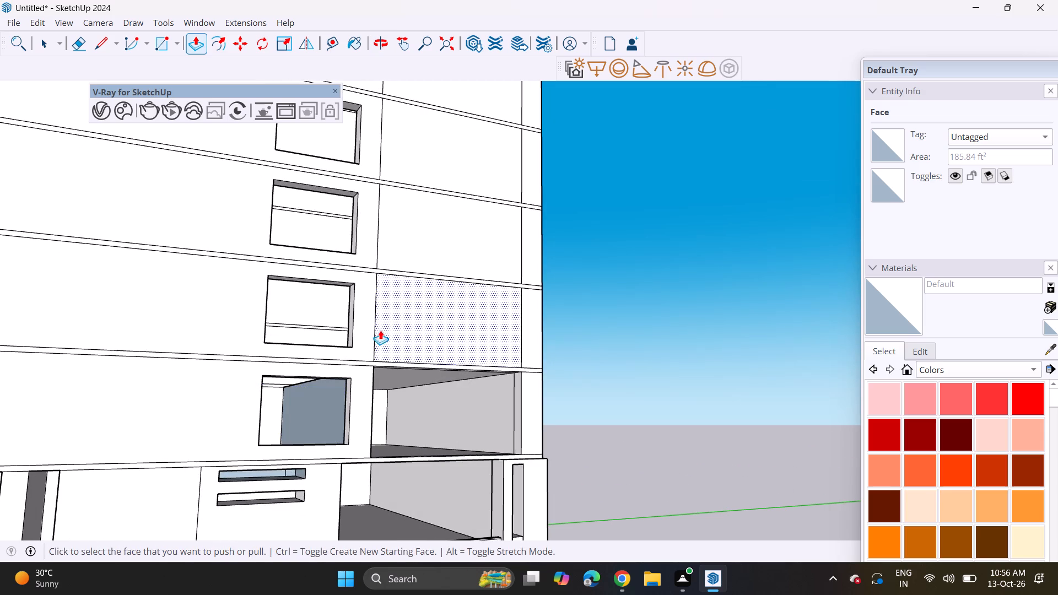
Repeat the last Push/Pull depth on the matching side-wall panel of the fourth storey.
double_click(402, 321)
middle_drag(418, 315, 440, 395)
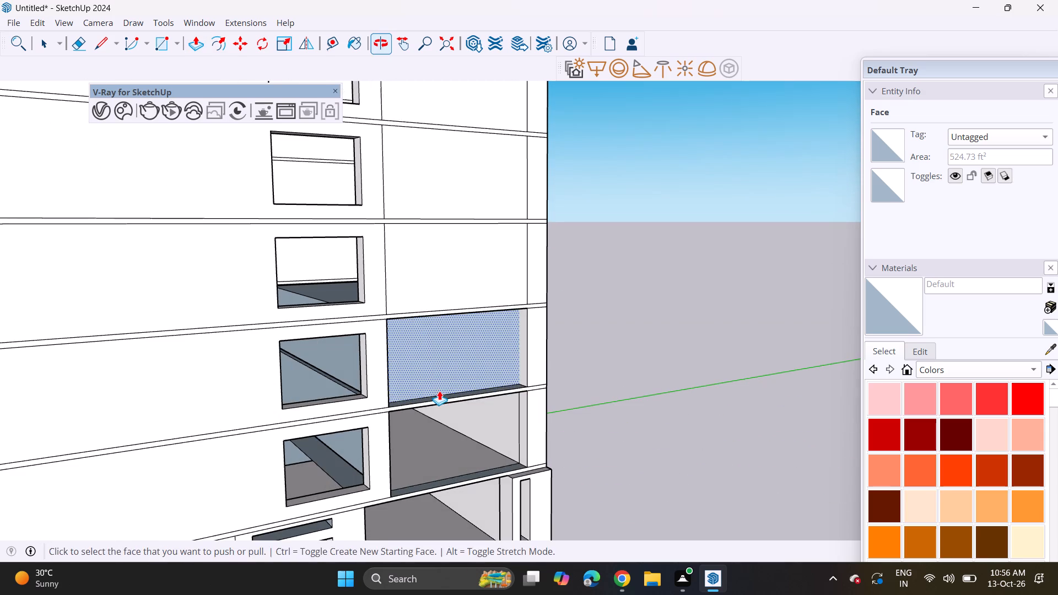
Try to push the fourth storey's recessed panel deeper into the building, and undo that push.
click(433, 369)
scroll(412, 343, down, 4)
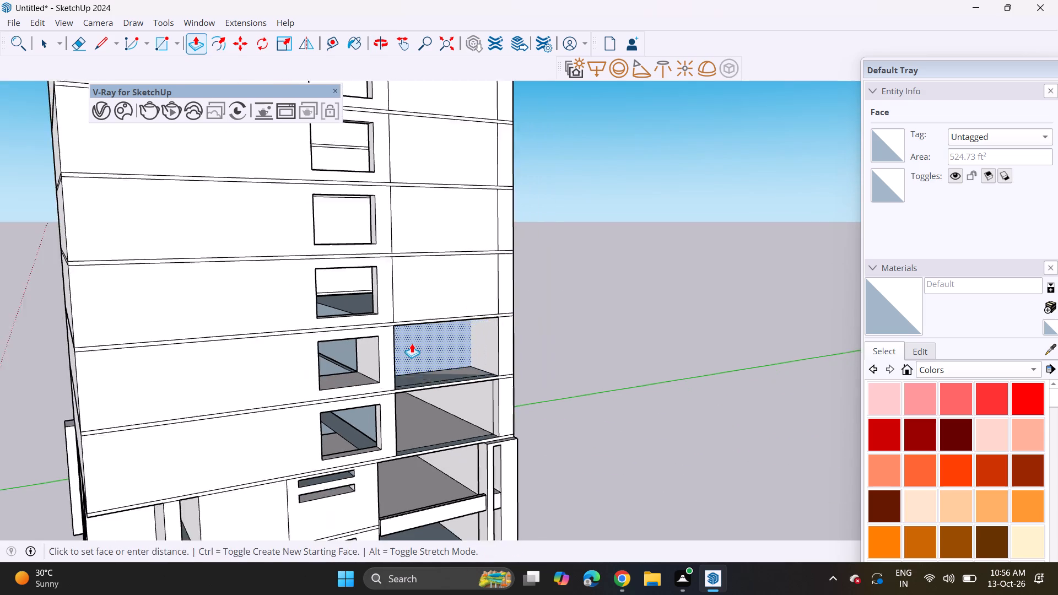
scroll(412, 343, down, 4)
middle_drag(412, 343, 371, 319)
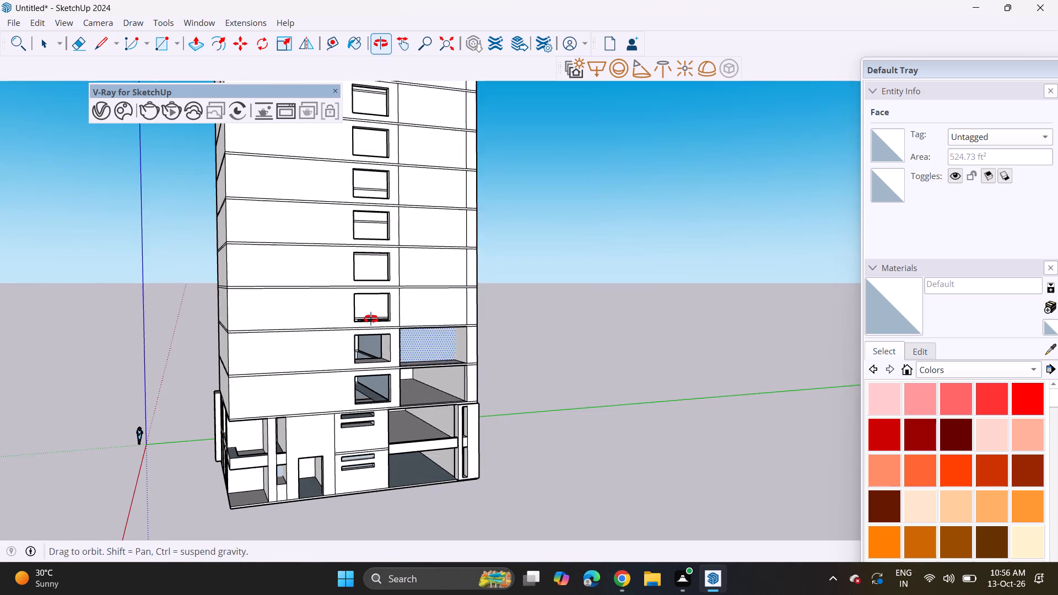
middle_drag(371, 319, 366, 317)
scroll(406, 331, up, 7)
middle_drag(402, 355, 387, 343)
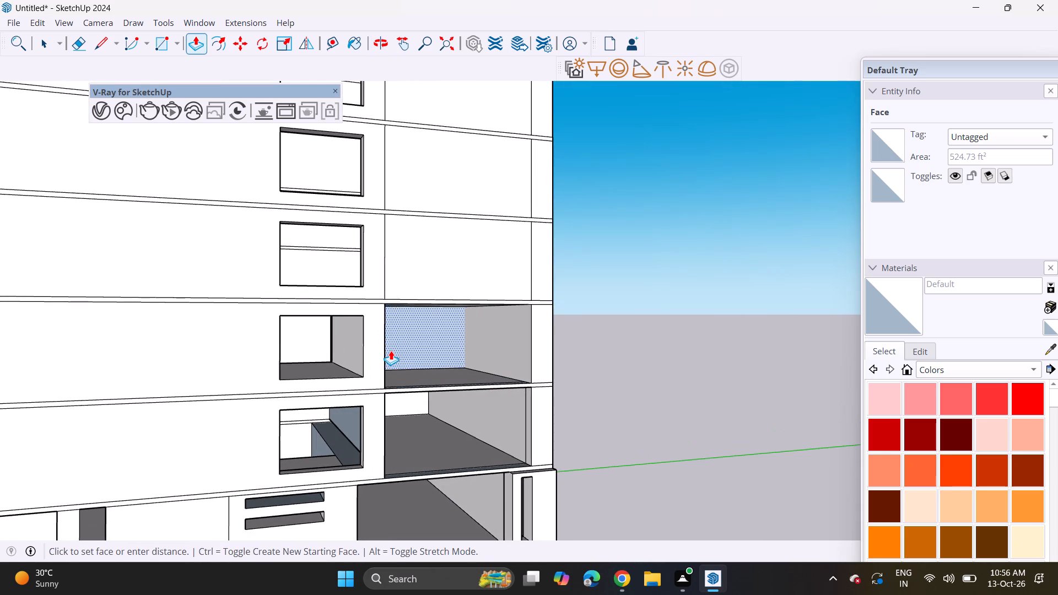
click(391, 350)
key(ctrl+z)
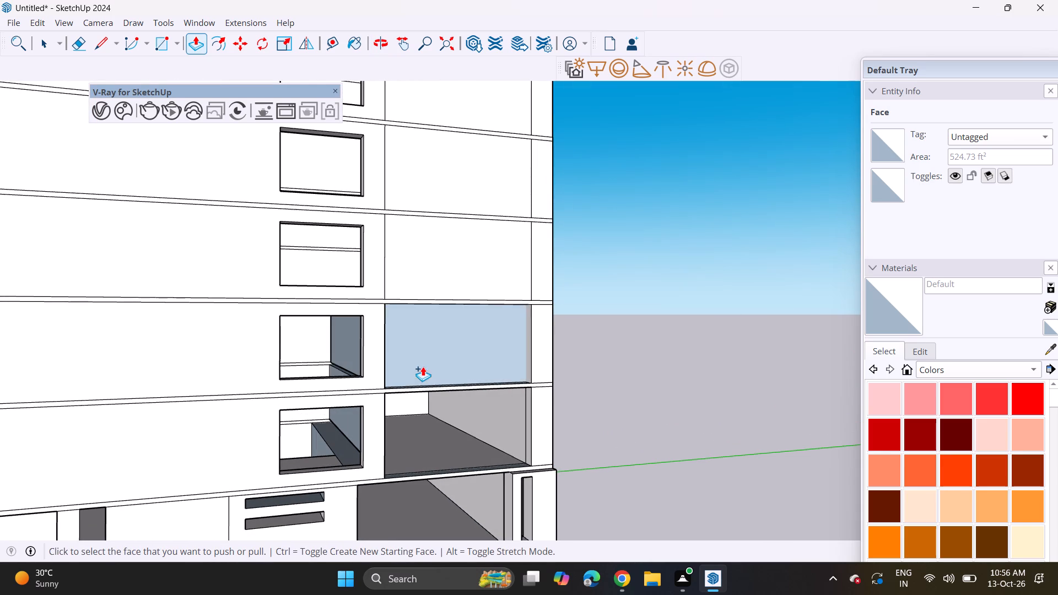
Push the fourth storey's recessed panel further inward in two stages to form a deep open recess.
click(432, 366)
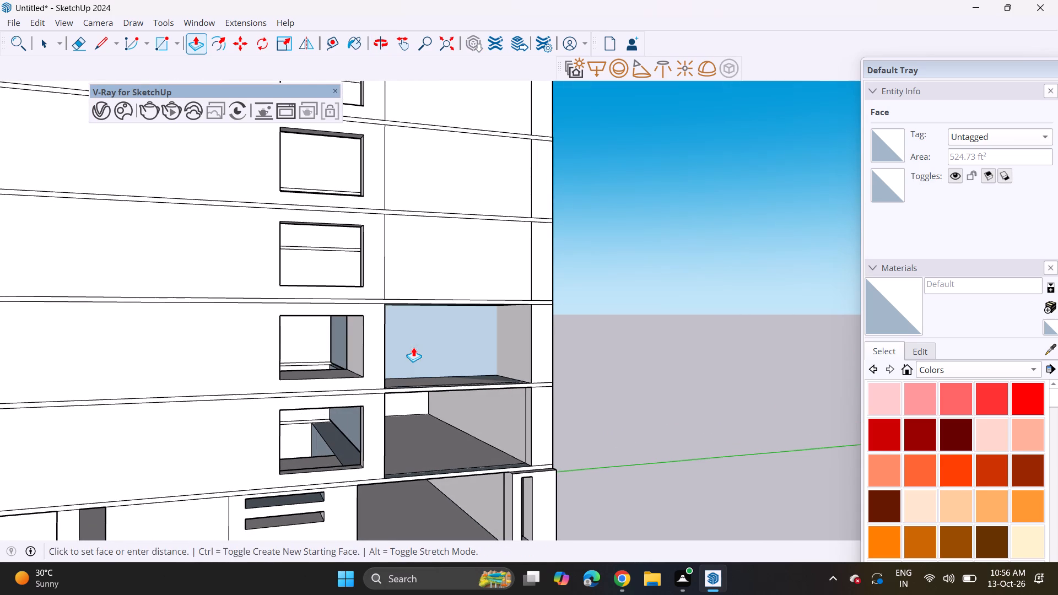
click(413, 347)
click(427, 372)
click(405, 335)
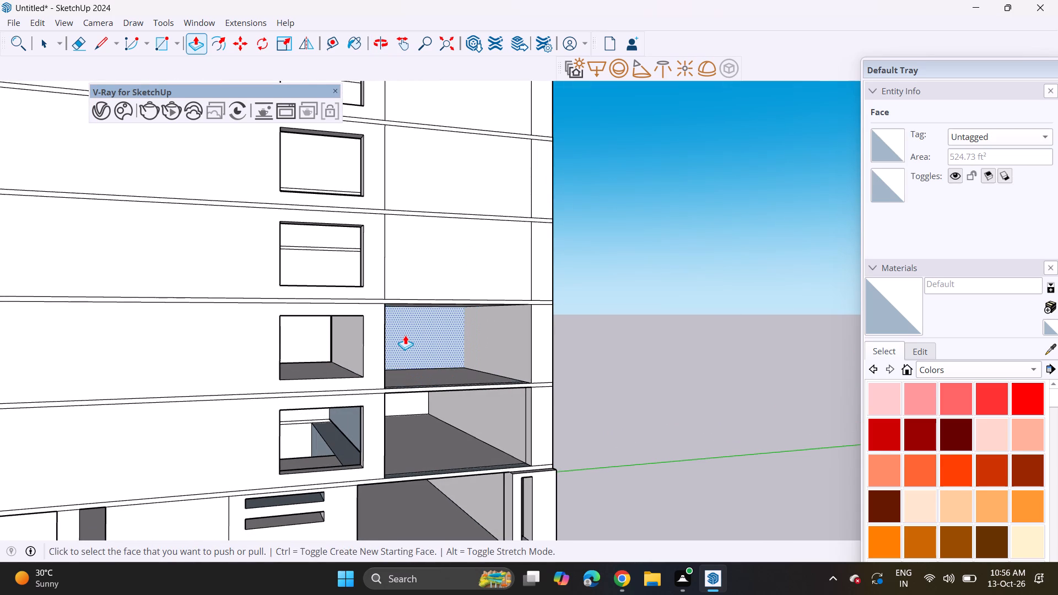
Push the fifth storey's matching side-wall panel inward with repeated Push/Pull steps to form a deep open recess.
click(467, 237)
click(463, 240)
double_click(458, 251)
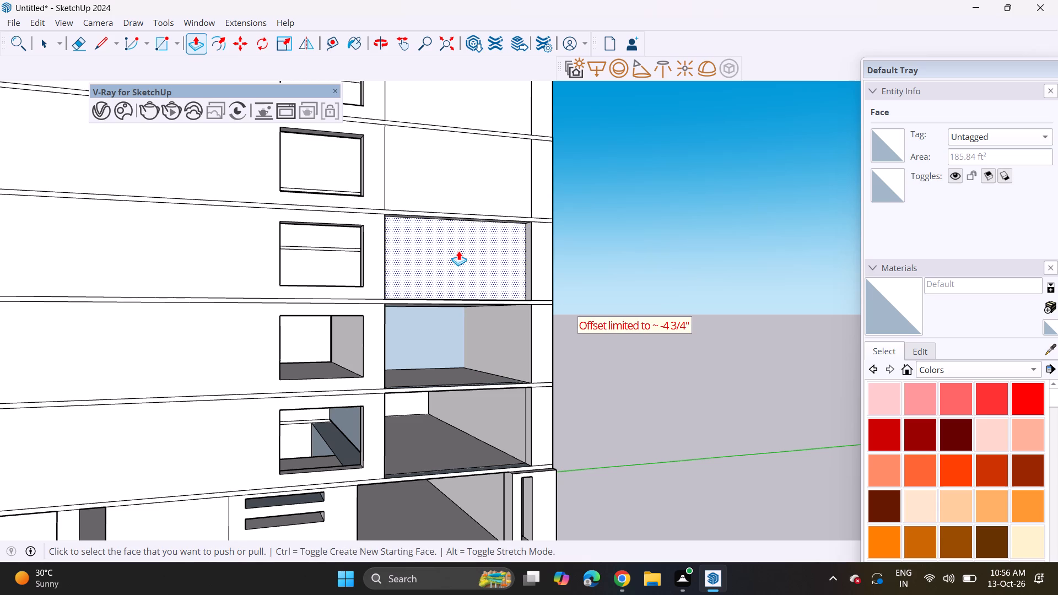
double_click(453, 269)
triple_click(453, 269)
triple_click(453, 269)
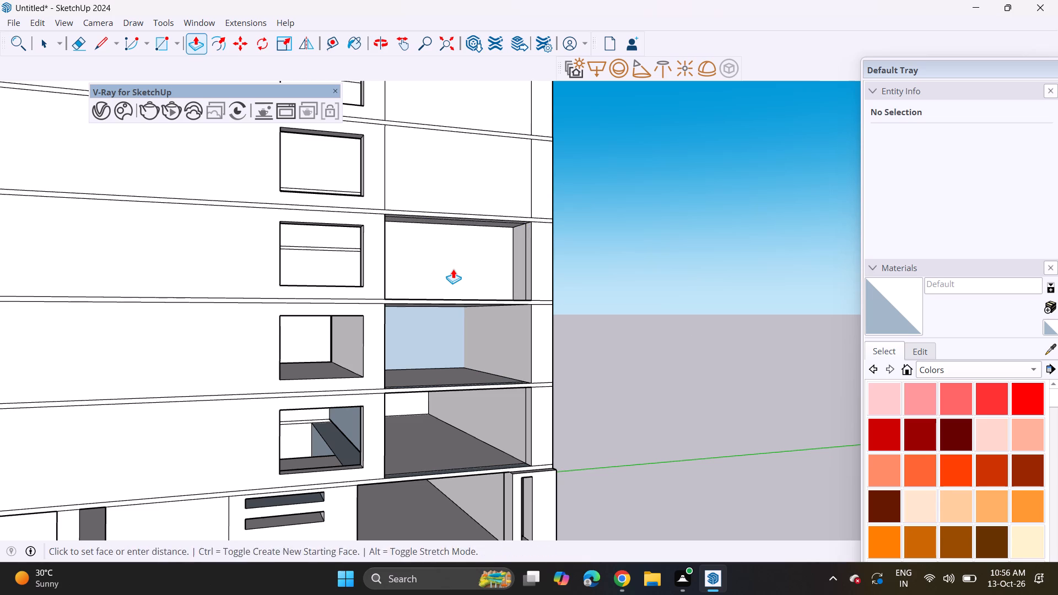
triple_click(453, 269)
triple_click(453, 269)
triple_click(453, 269)
triple_click(453, 269)
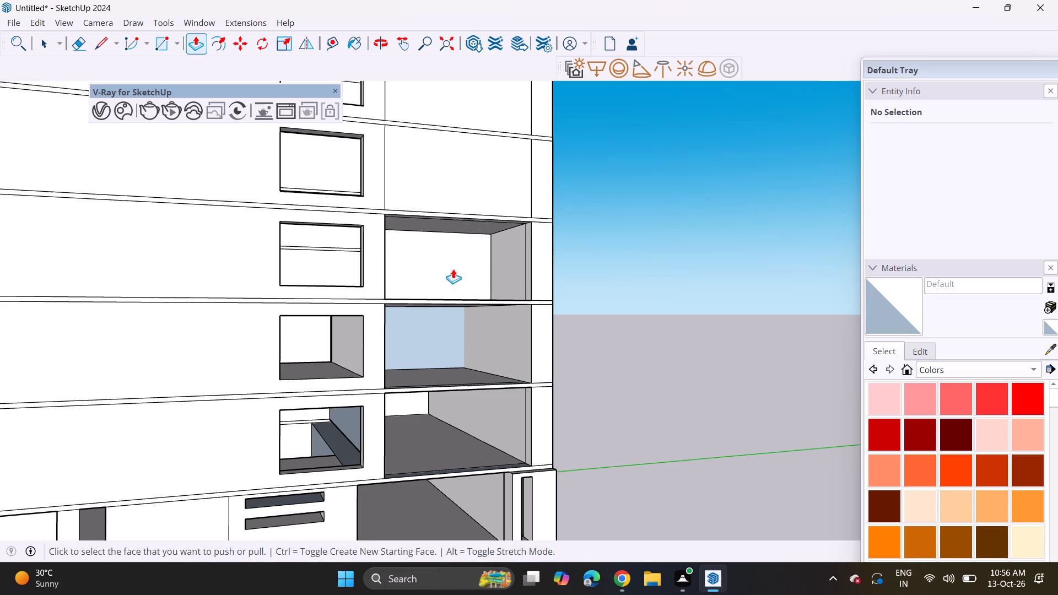
triple_click(453, 269)
click(452, 269)
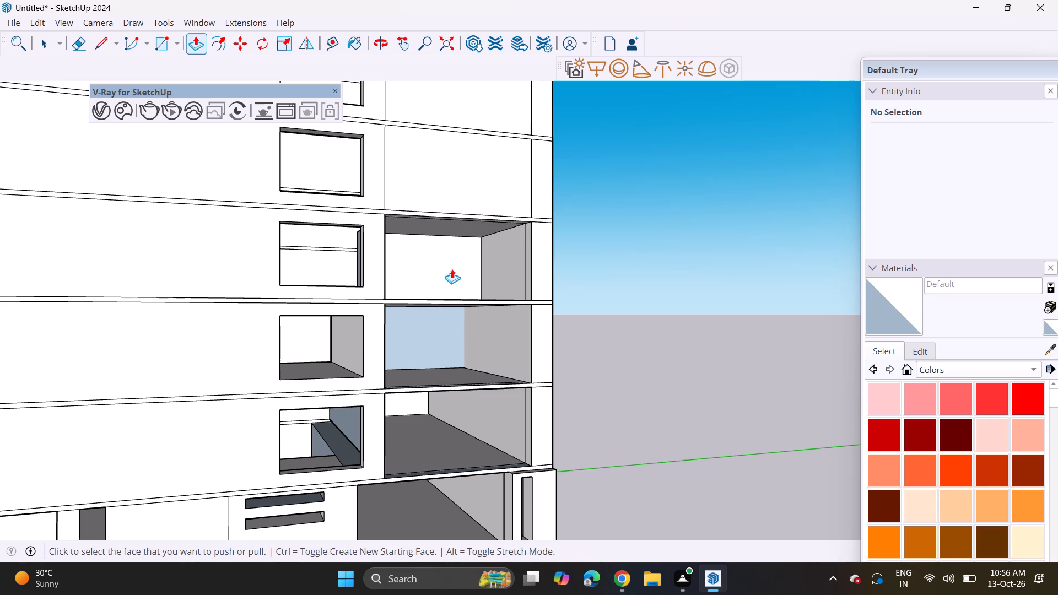
Push the sixth storey's side-wall panel inward with repeated Push/Pull steps to form a deep open recess.
triple_click(446, 164)
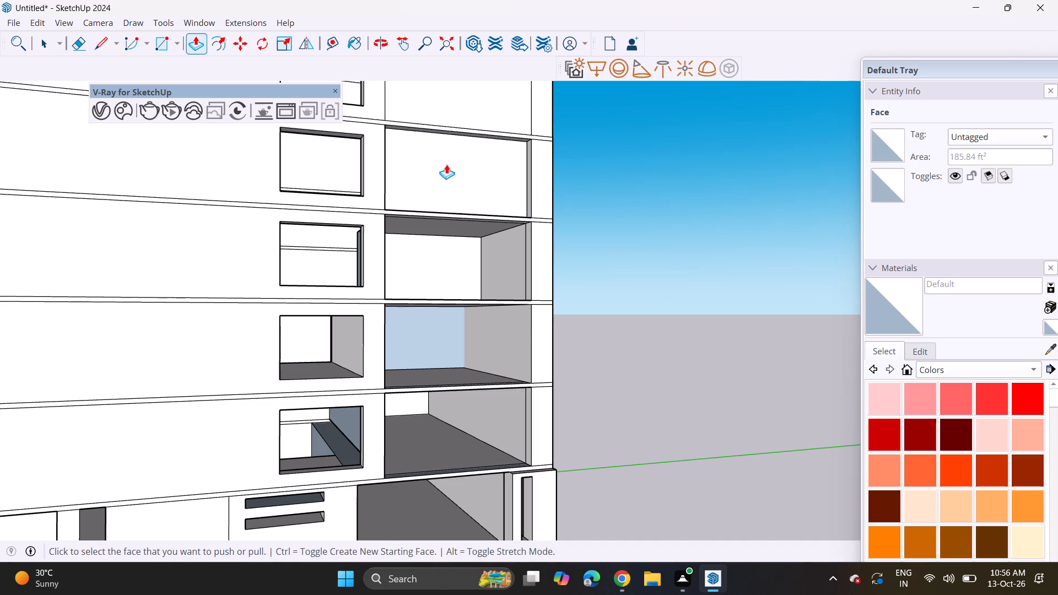
triple_click(446, 164)
triple_click(446, 164)
triple_click(446, 164)
triple_click(446, 164)
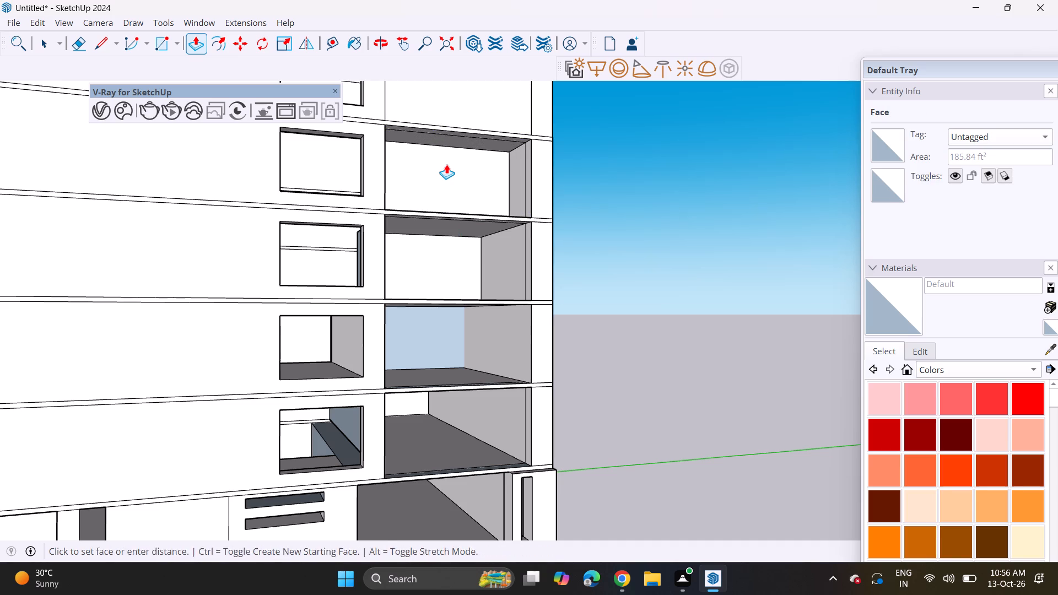
triple_click(446, 164)
triple_click(446, 164)
triple_click(446, 164)
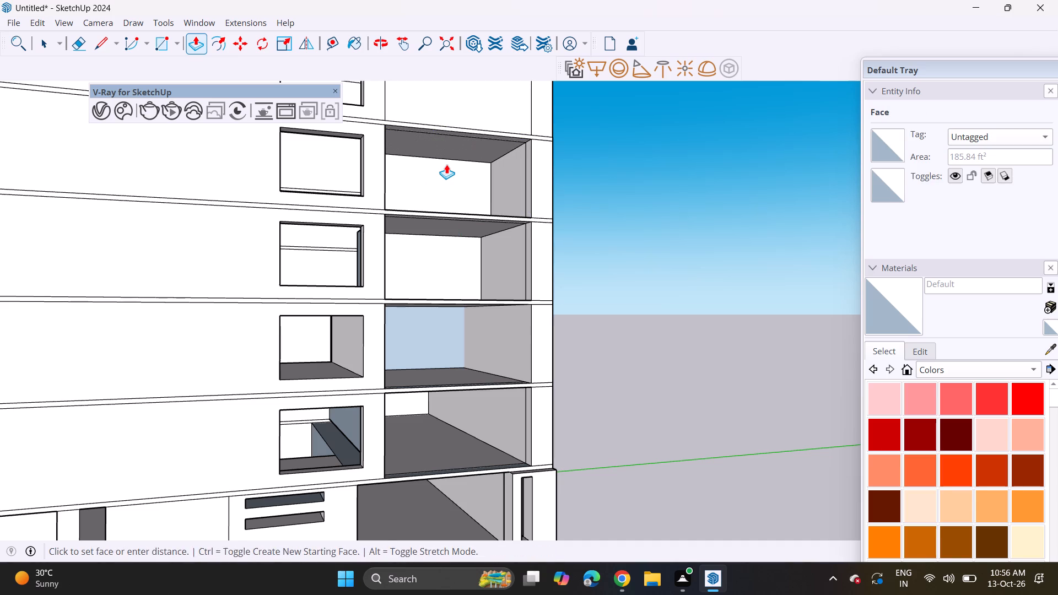
triple_click(446, 164)
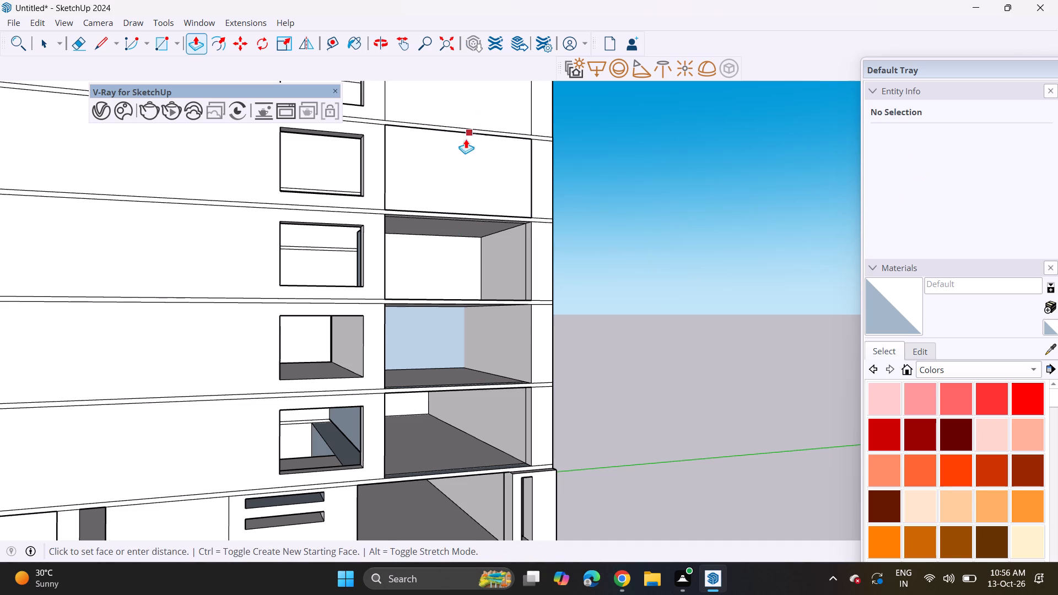
click(444, 180)
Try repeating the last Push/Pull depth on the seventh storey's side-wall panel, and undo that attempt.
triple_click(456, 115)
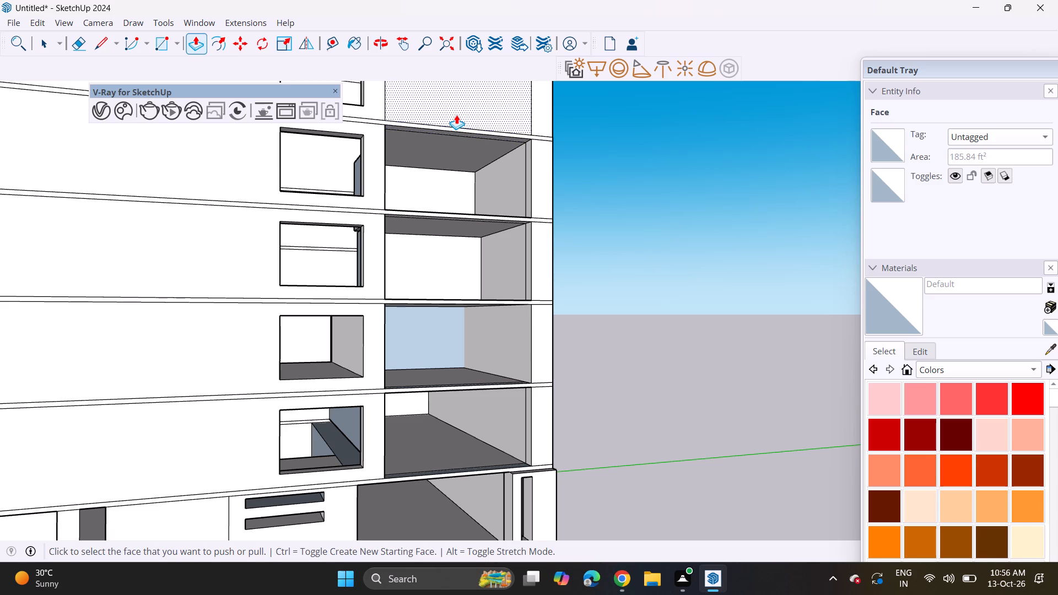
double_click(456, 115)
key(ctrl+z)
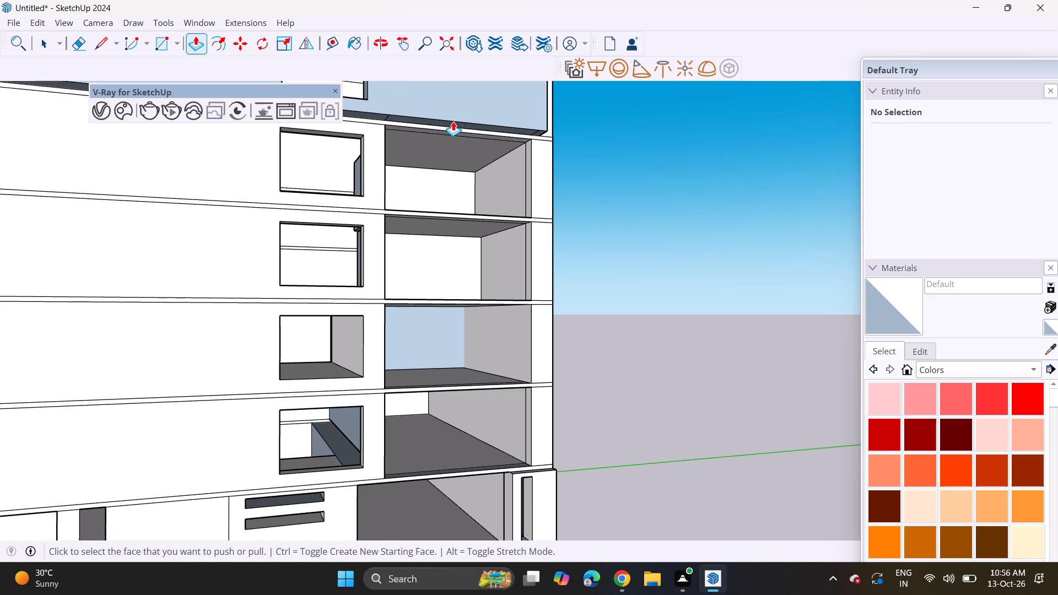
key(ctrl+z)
Push the seventh storey's side-wall panel inward in stages to match the deep recesses on the storeys below.
shift+middle_drag(457, 118, 479, 239)
triple_click(480, 227)
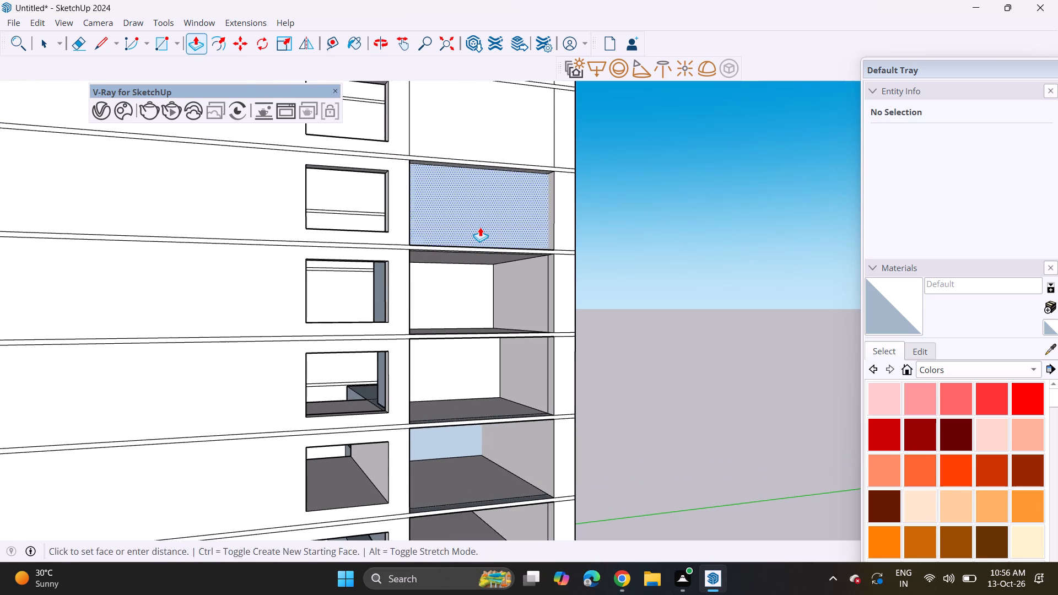
triple_click(480, 227)
triple_click(480, 227)
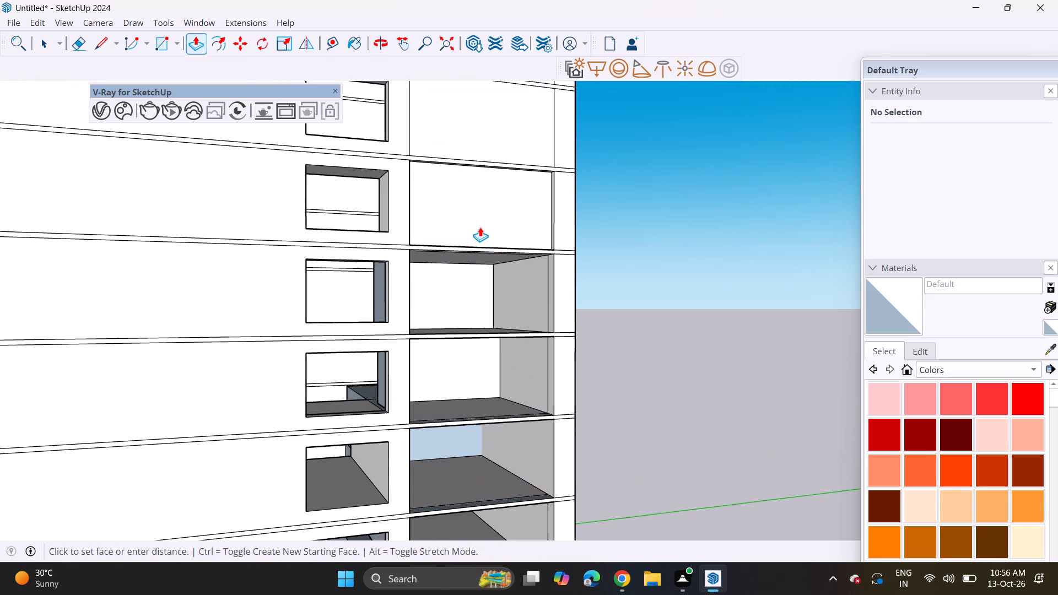
middle_drag(486, 220, 506, 260)
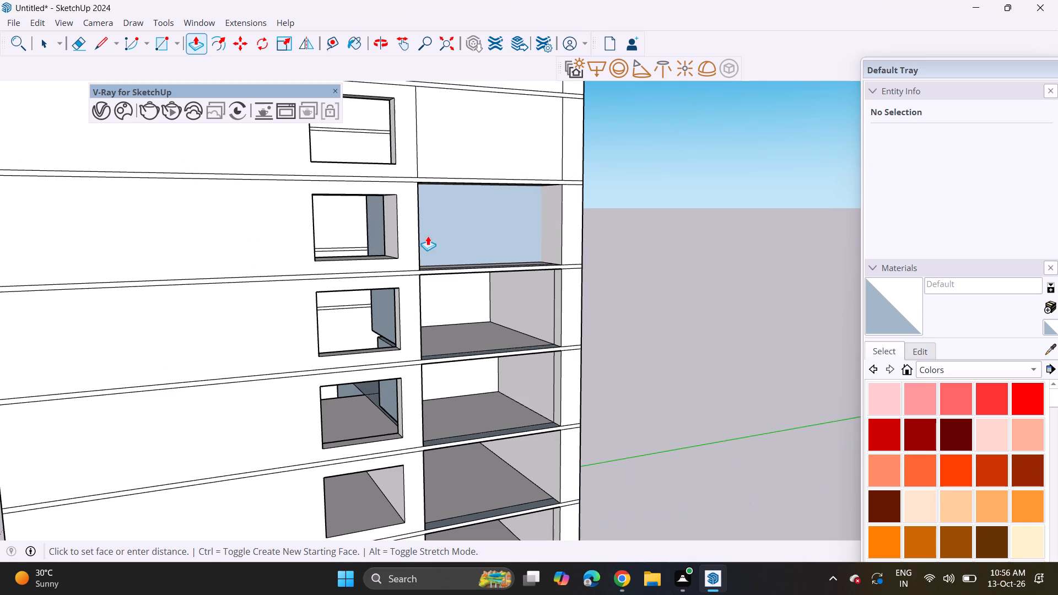
click(371, 321)
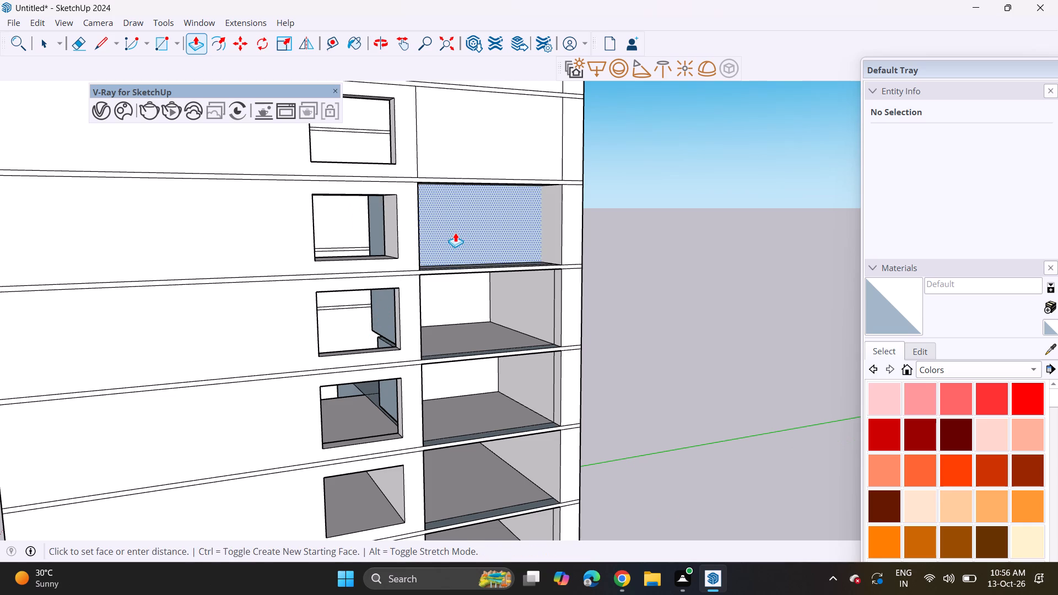
click(455, 232)
click(373, 319)
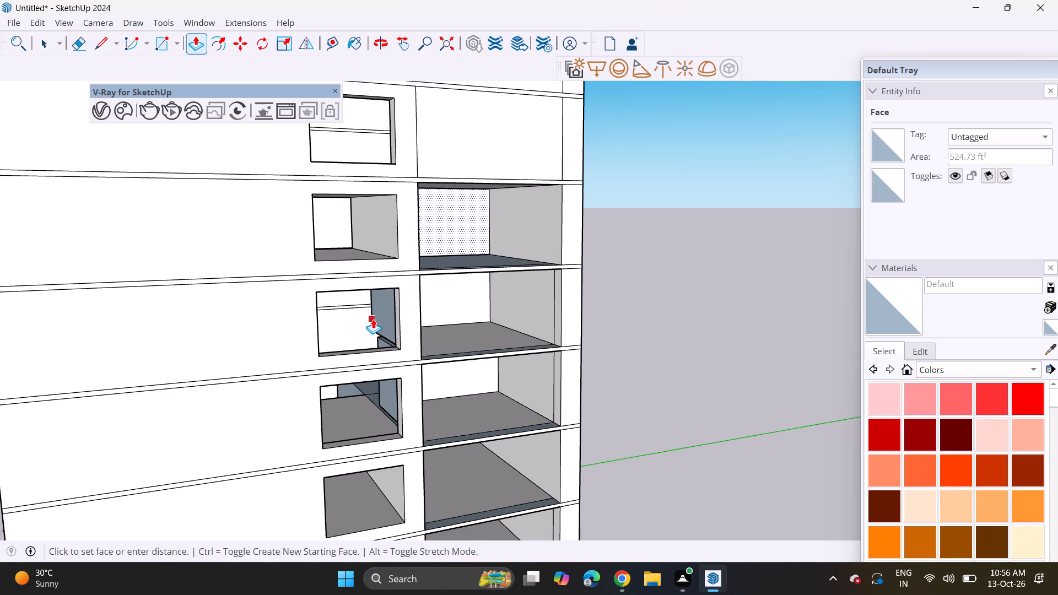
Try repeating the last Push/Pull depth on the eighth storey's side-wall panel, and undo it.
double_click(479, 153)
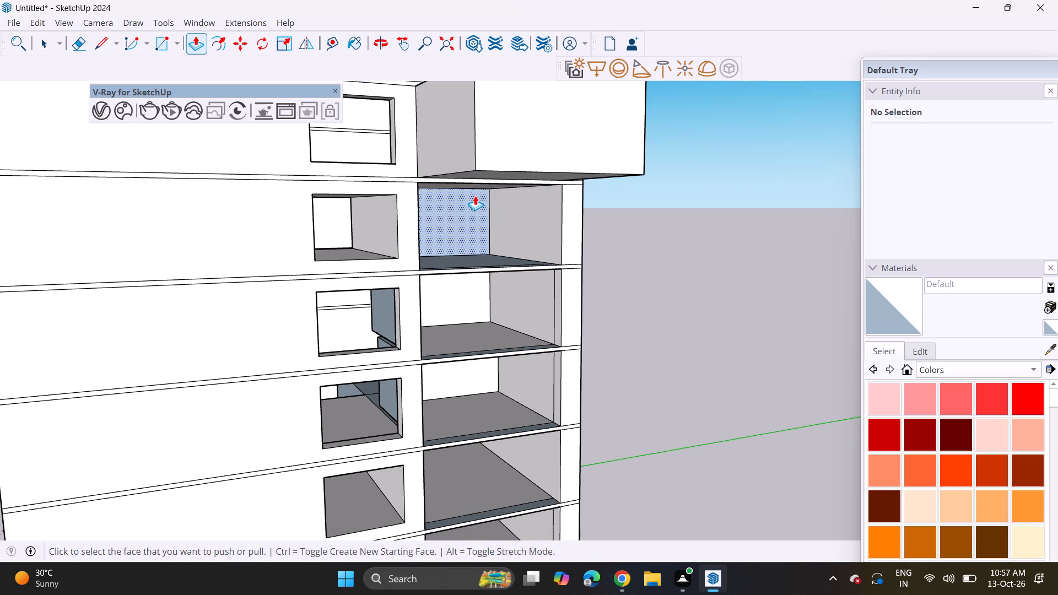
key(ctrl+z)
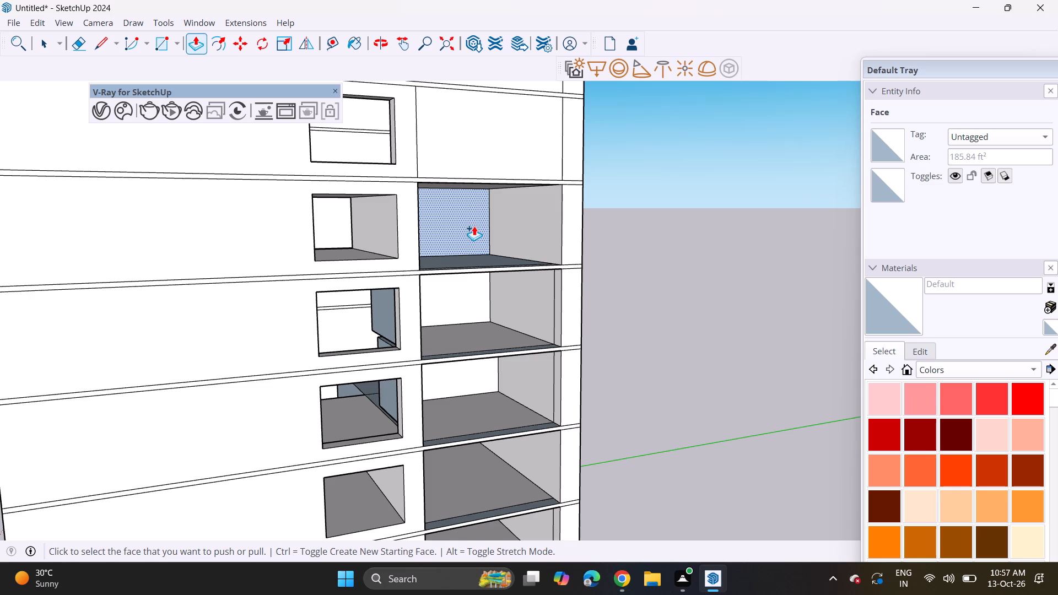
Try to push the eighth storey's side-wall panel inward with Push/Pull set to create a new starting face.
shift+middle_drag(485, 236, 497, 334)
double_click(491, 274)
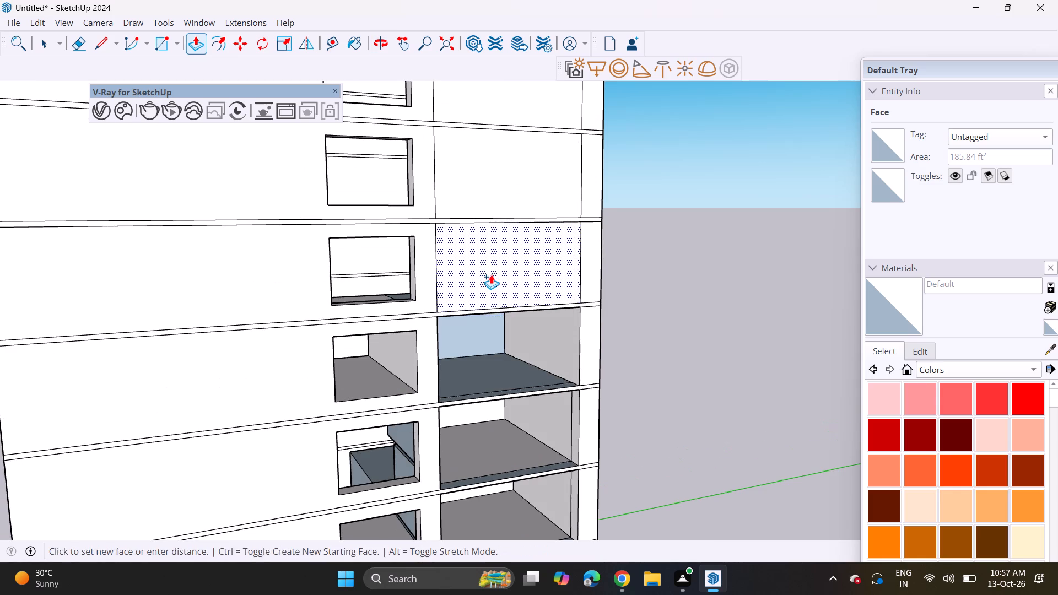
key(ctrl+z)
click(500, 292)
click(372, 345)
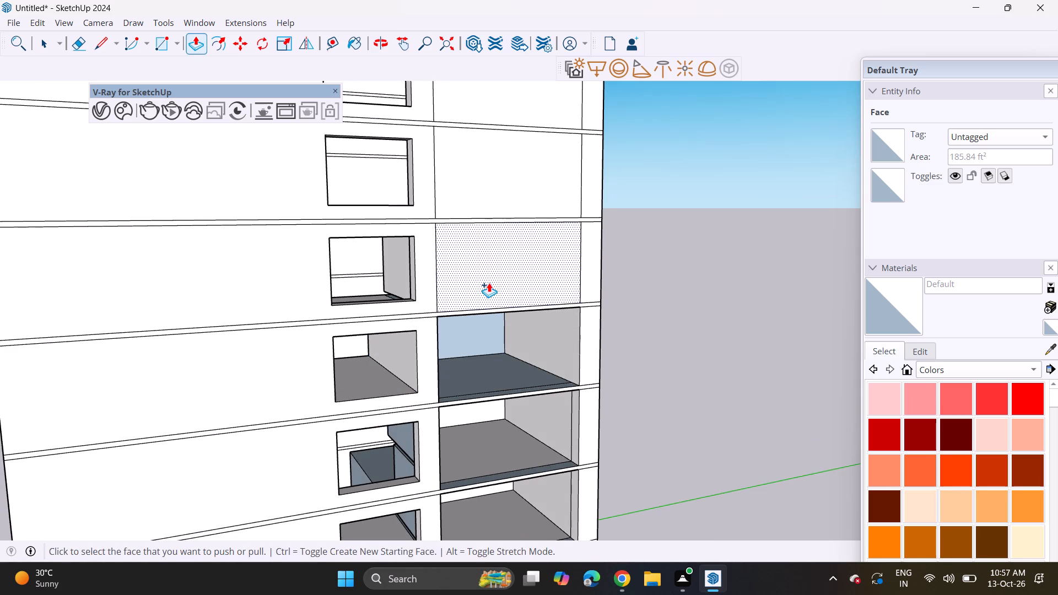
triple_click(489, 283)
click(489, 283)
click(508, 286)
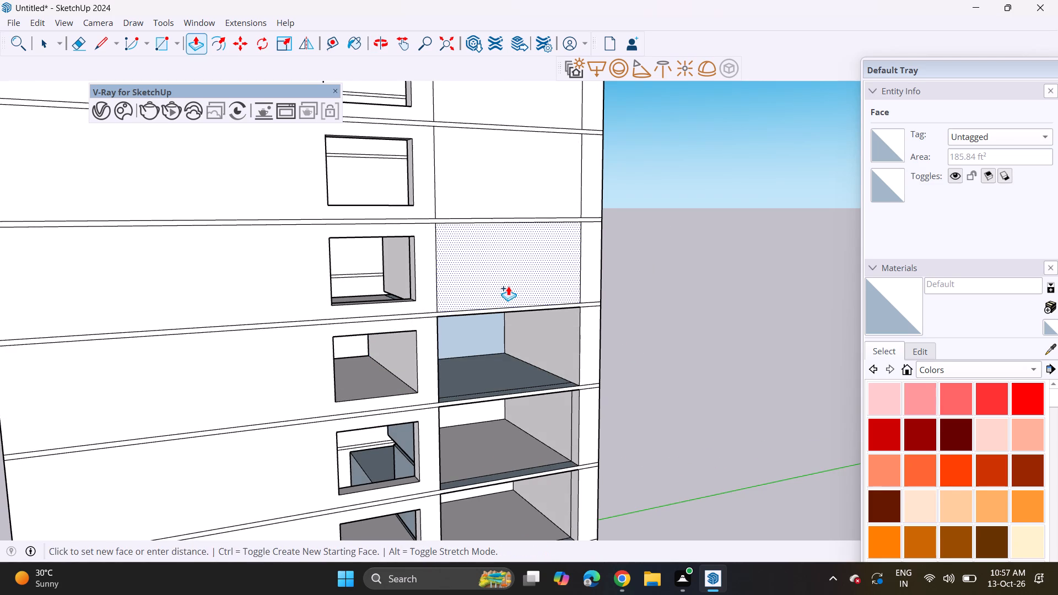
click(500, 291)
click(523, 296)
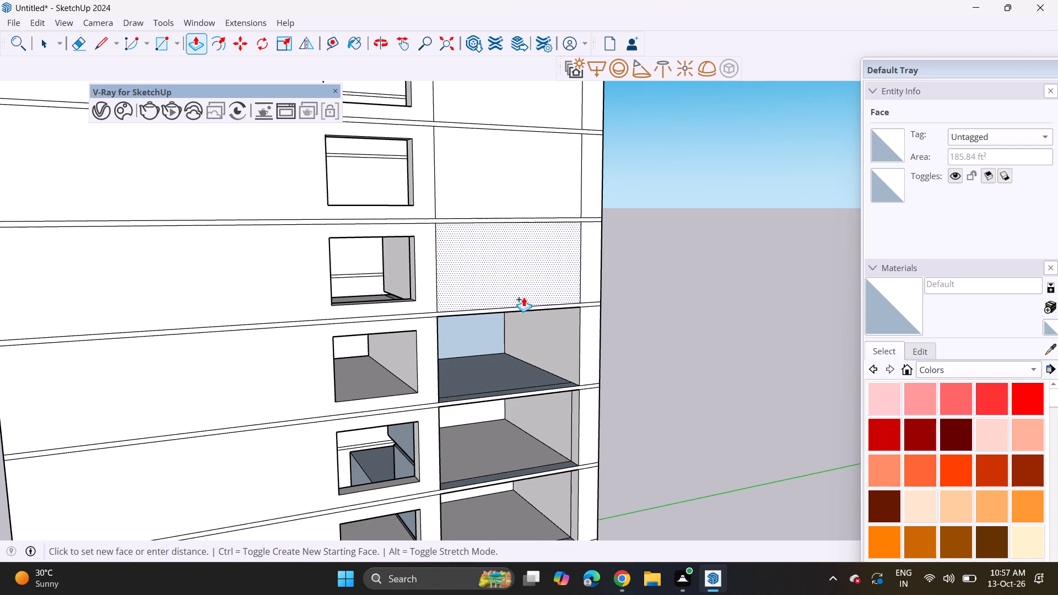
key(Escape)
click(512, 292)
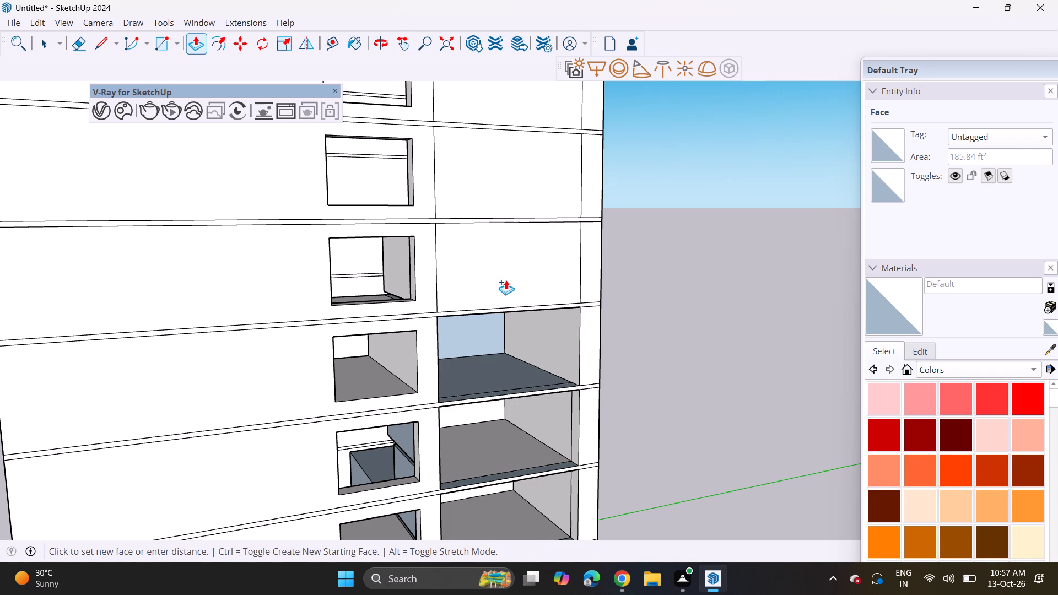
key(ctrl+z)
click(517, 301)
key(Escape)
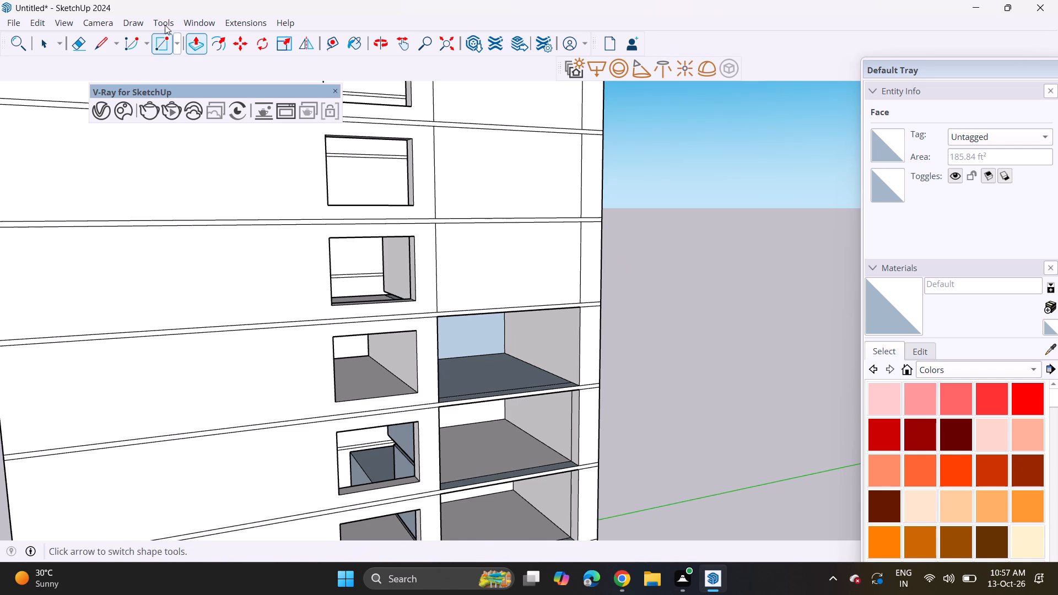
Restart Push/Pull in its normal mode and push the eighth storey's side-wall panel inward in stages to form a deep recess.
click(166, 45)
click(191, 49)
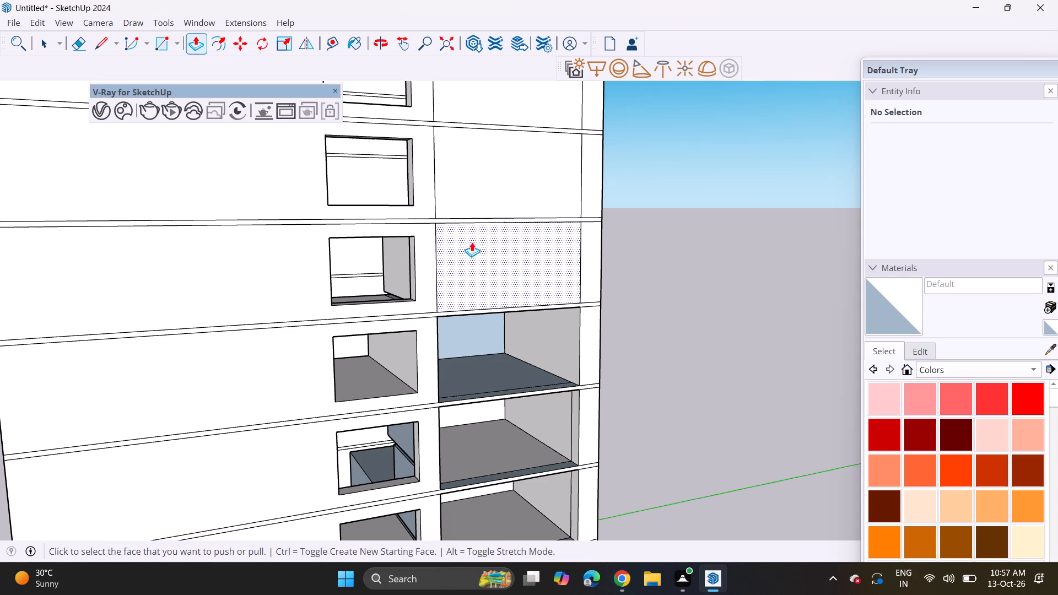
click(481, 259)
click(465, 250)
click(479, 269)
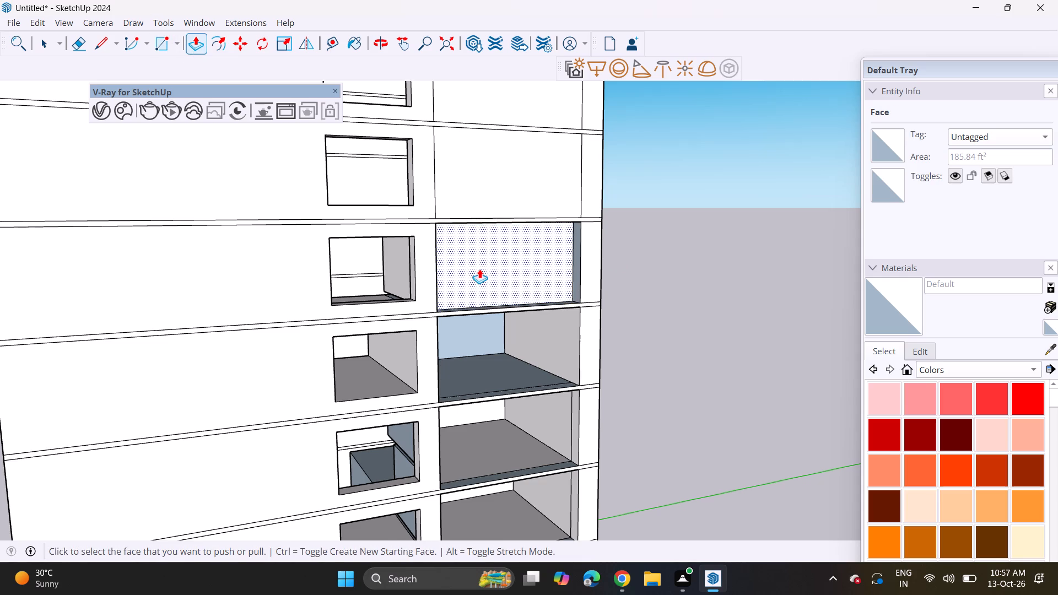
click(468, 263)
click(481, 281)
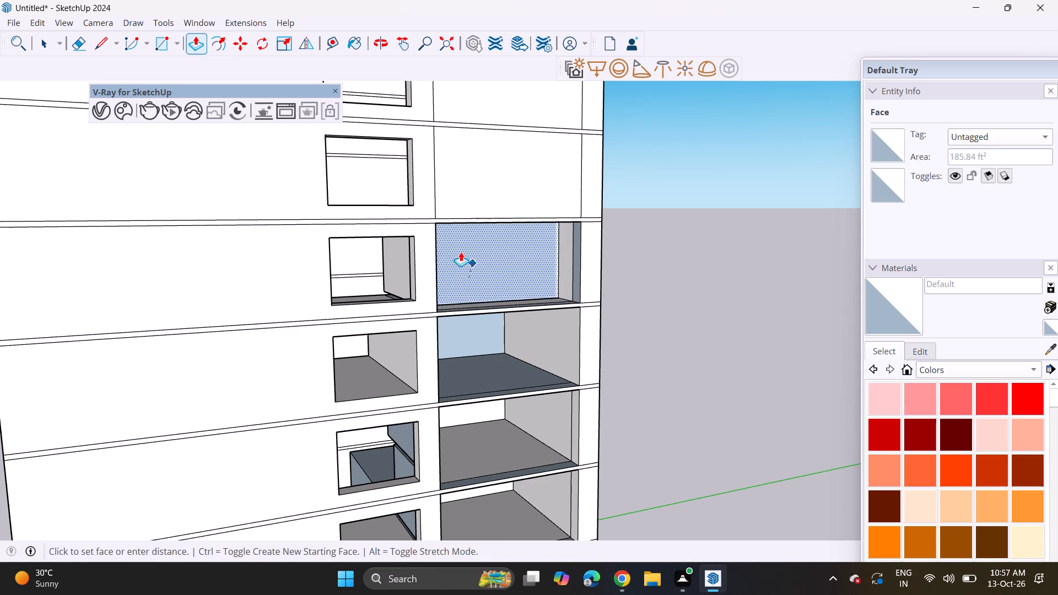
click(383, 275)
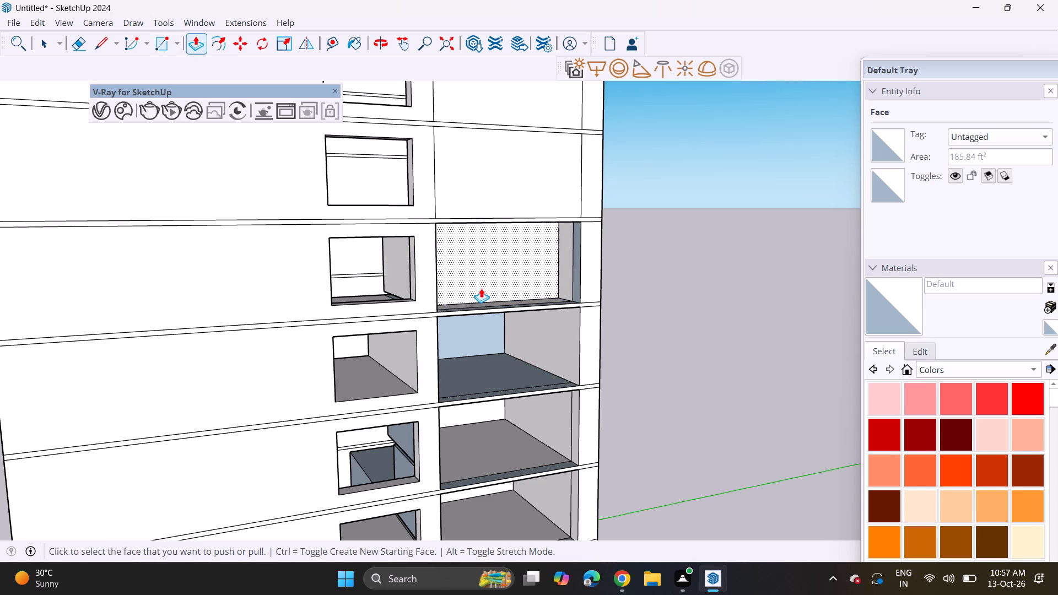
double_click(481, 288)
key(ctrl+z)
click(491, 288)
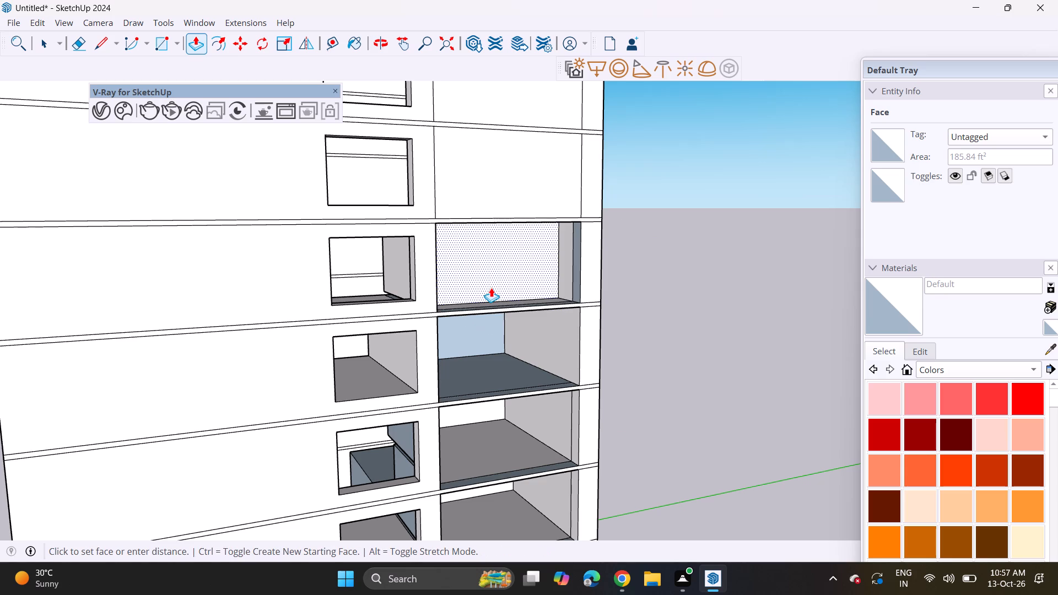
click(383, 282)
Push the ninth storey's side-wall panel inward in two stages to form a matching deep recess.
double_click(481, 187)
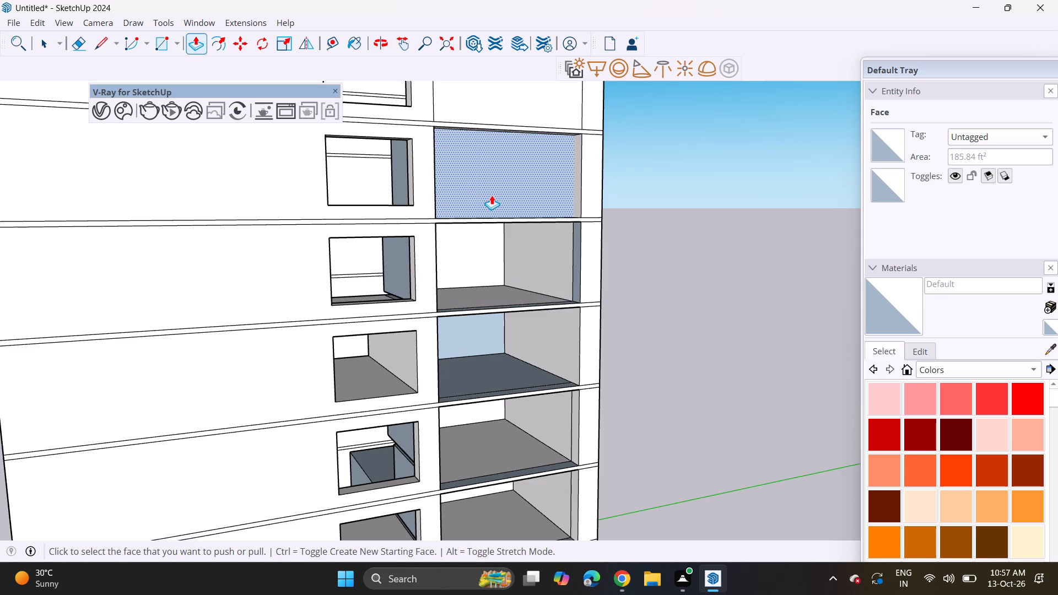
click(492, 195)
click(441, 187)
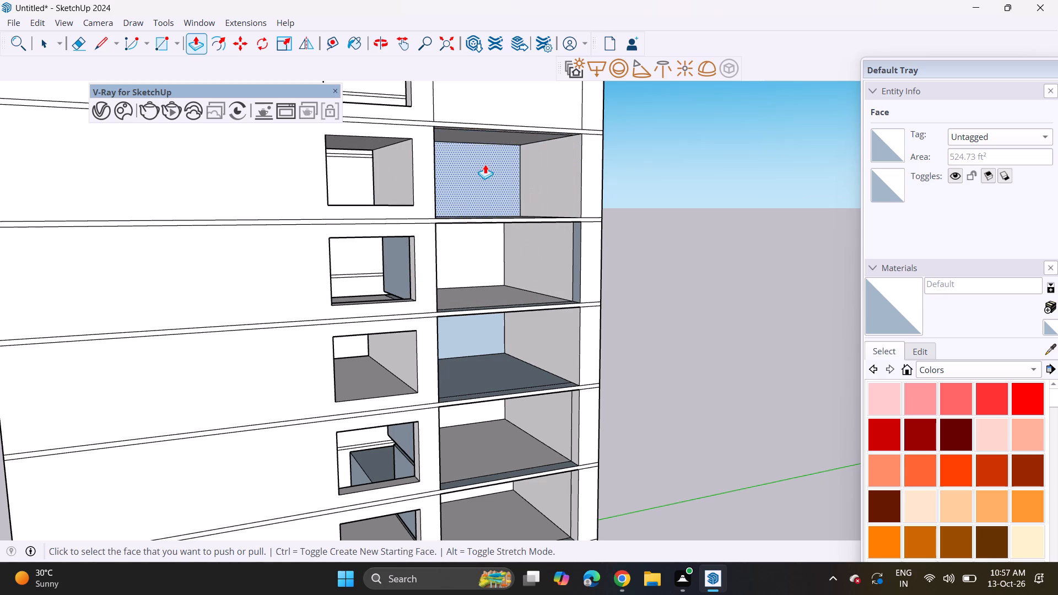
Push the tenth storey's side-wall panel inward in two stages, aligning its back with the recess below.
scroll(485, 164, down, 3)
shift+middle_drag(490, 171, 512, 252)
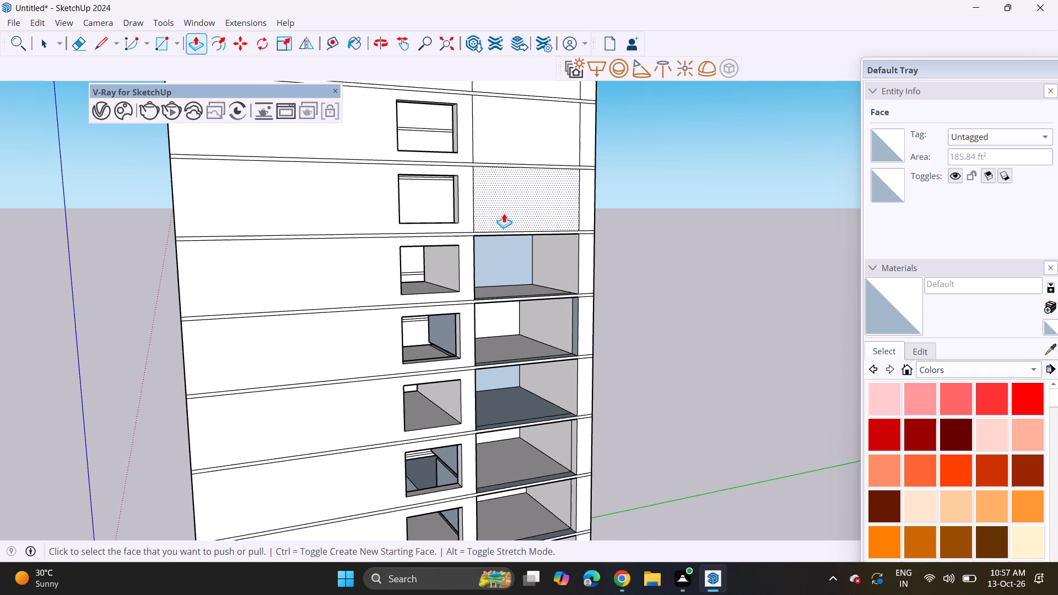
double_click(504, 213)
key(ctrl+z)
click(524, 218)
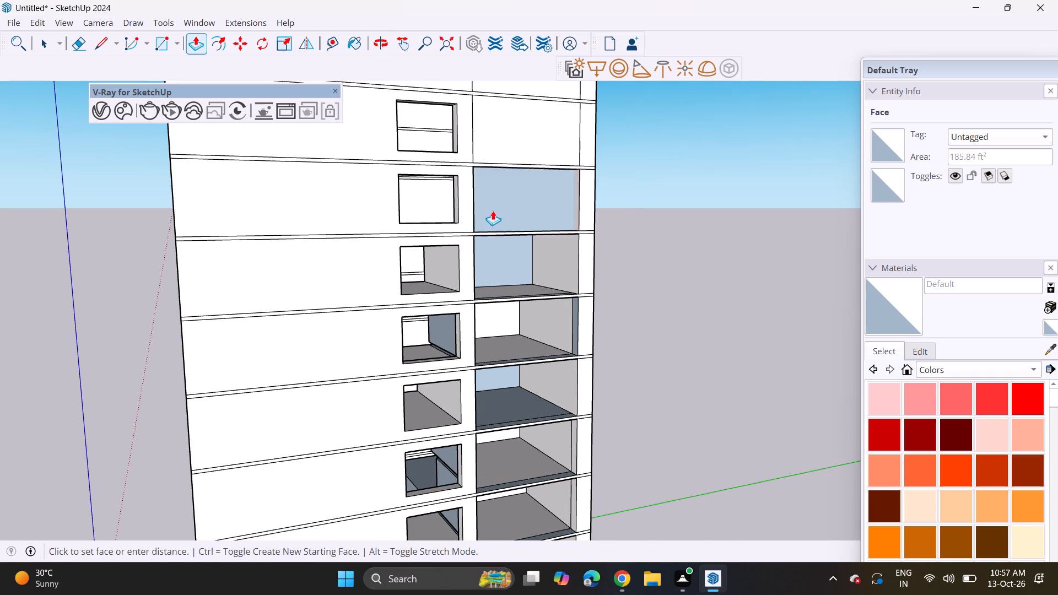
click(428, 262)
click(560, 200)
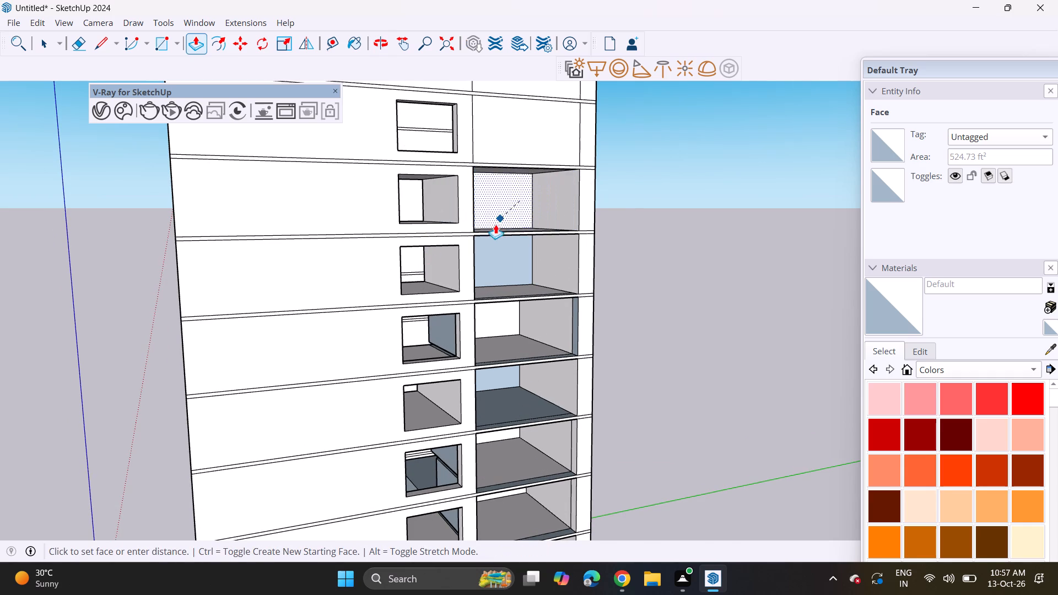
click(422, 262)
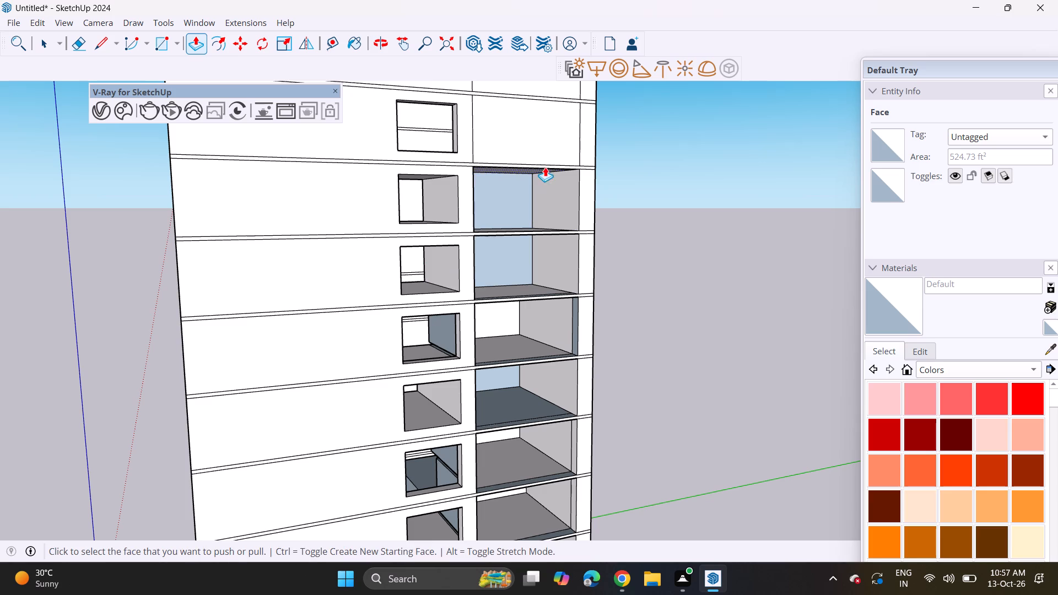
Push the eleventh storey's side-wall panel inward in two stages, aligning its back with the recess below.
shift+middle_drag(533, 145, 563, 239)
double_click(559, 232)
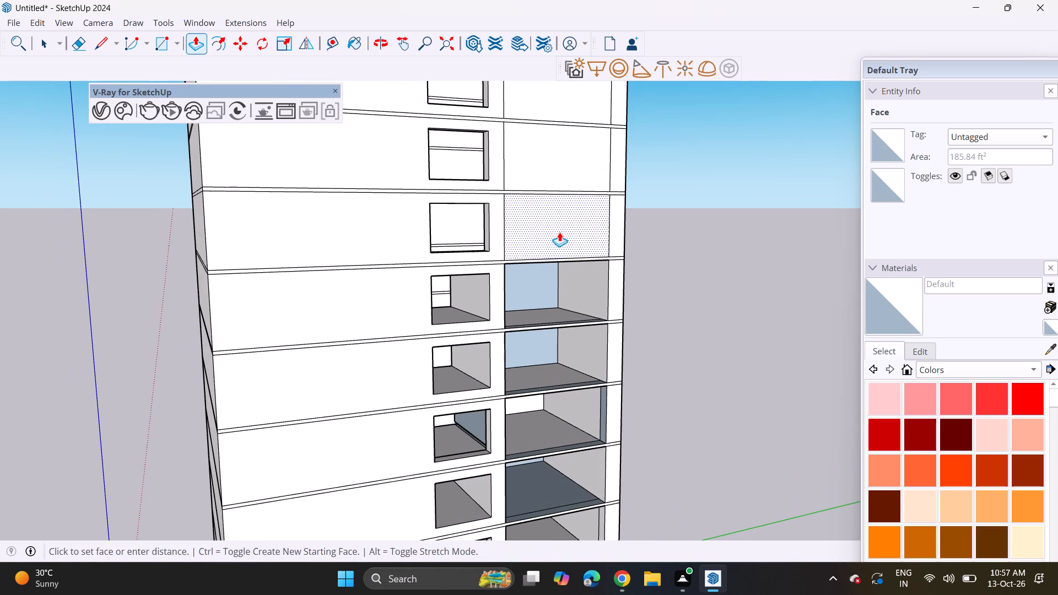
key(ctrl+z)
click(570, 239)
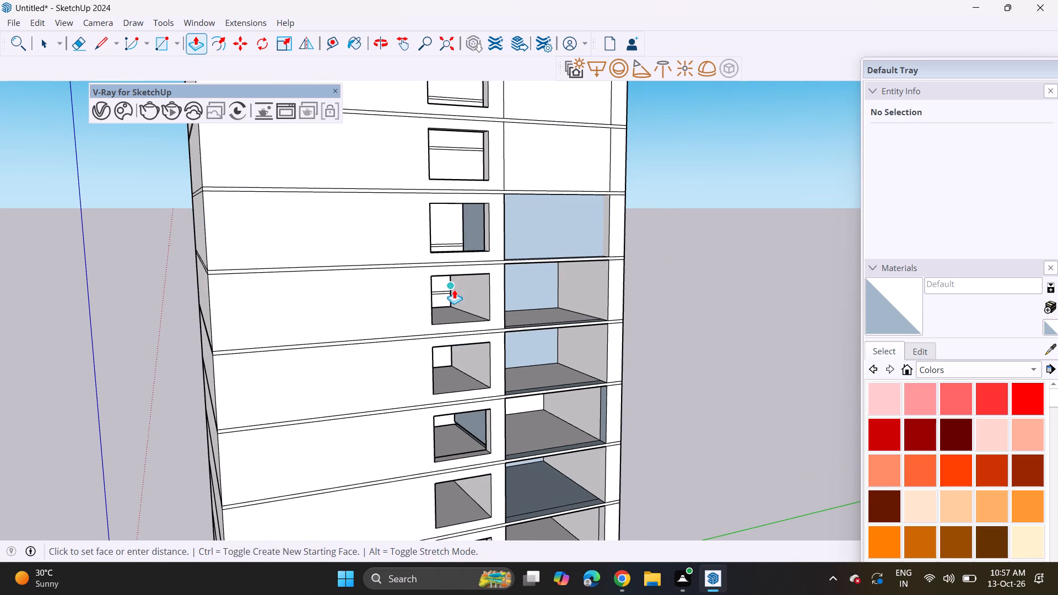
click(454, 289)
click(559, 234)
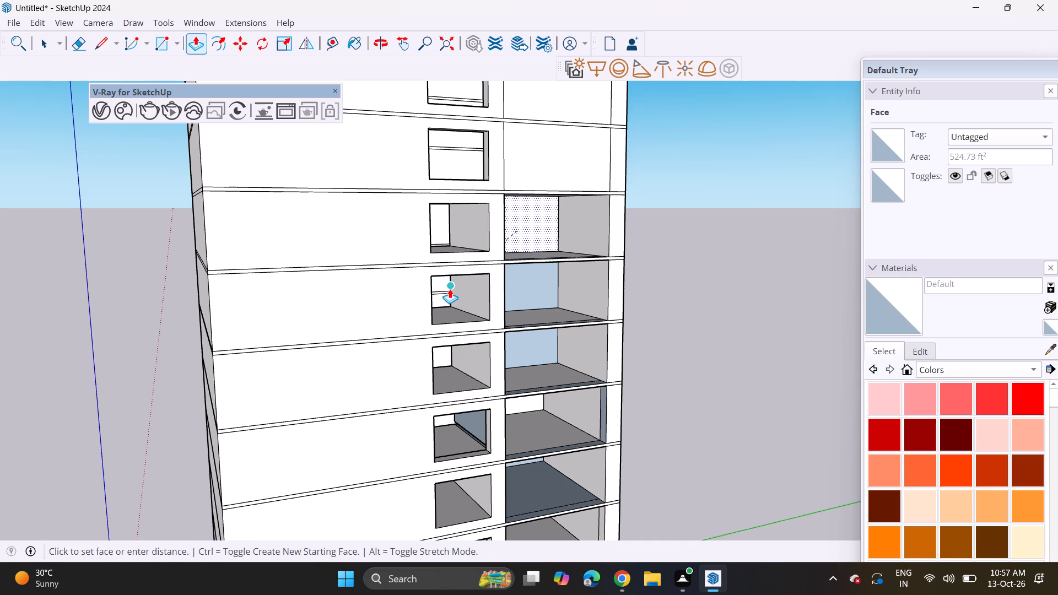
click(450, 289)
Push the twelfth storey's side-wall panel inward in two stages to form a matching deep corner recess.
scroll(539, 207, down, 8)
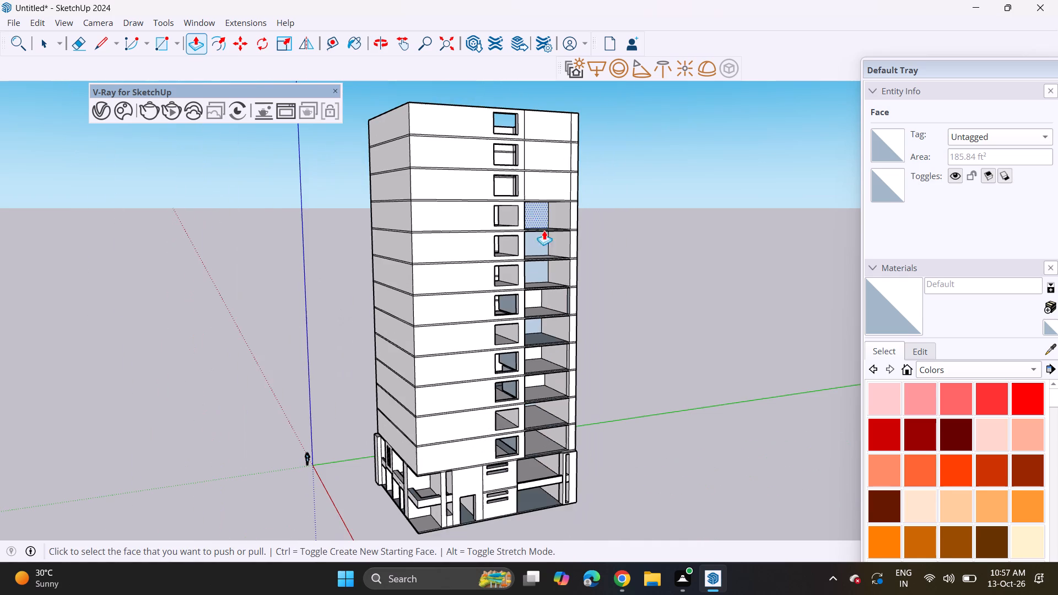
middle_drag(534, 367, 561, 353)
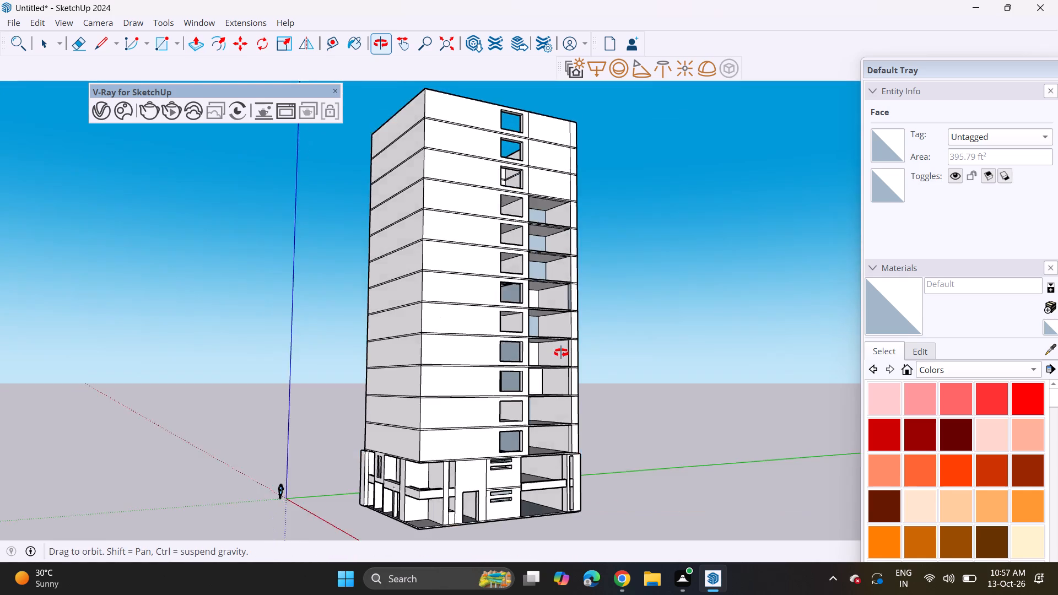
middle_drag(561, 353, 556, 377)
shift+middle_drag(537, 288, 520, 405)
scroll(536, 331, up, 5)
scroll(527, 285, up, 5)
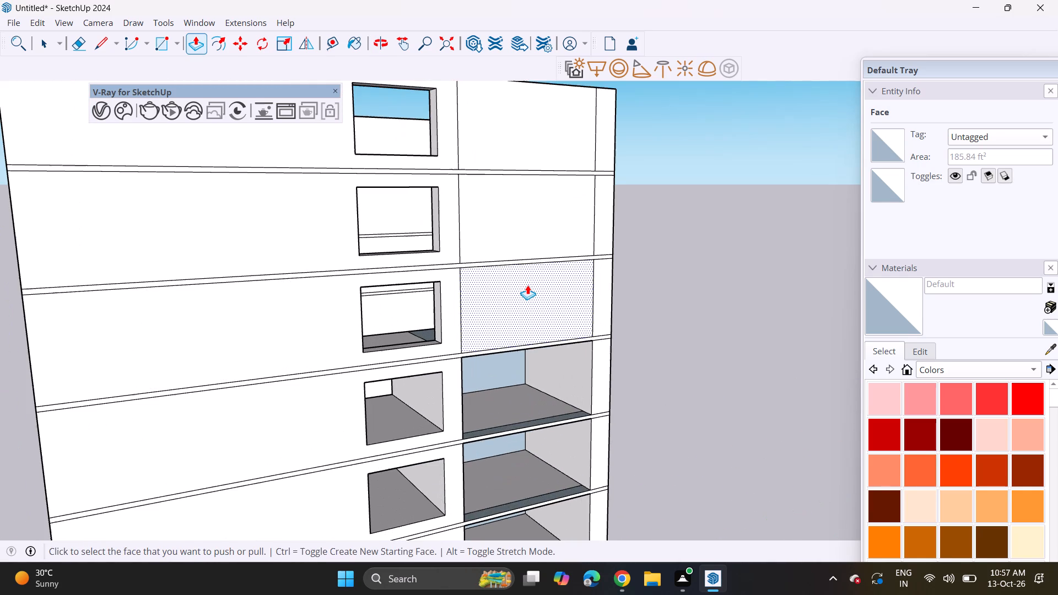
click(524, 314)
click(413, 338)
click(514, 300)
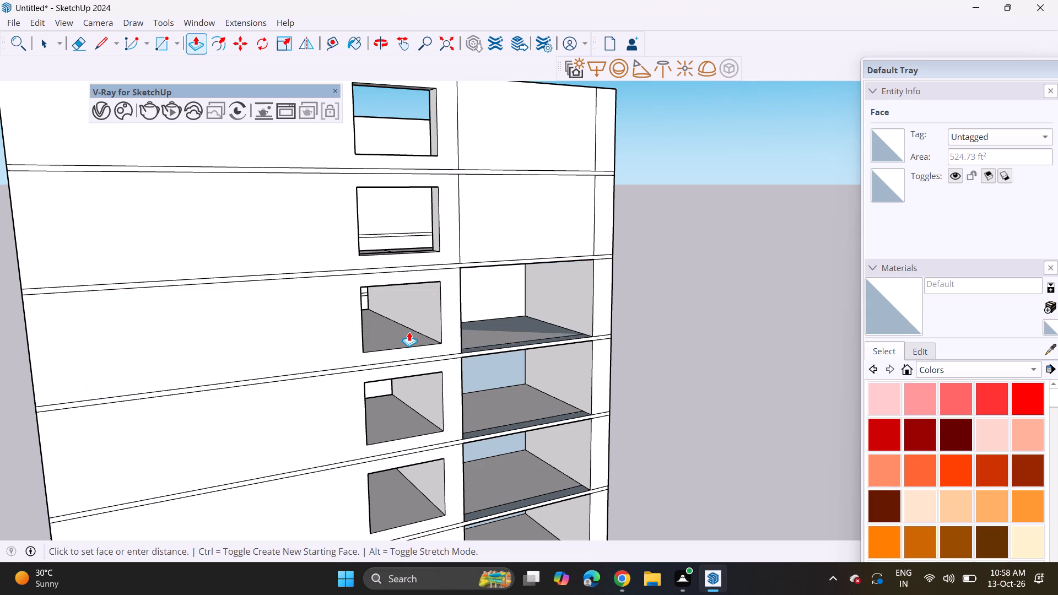
click(413, 337)
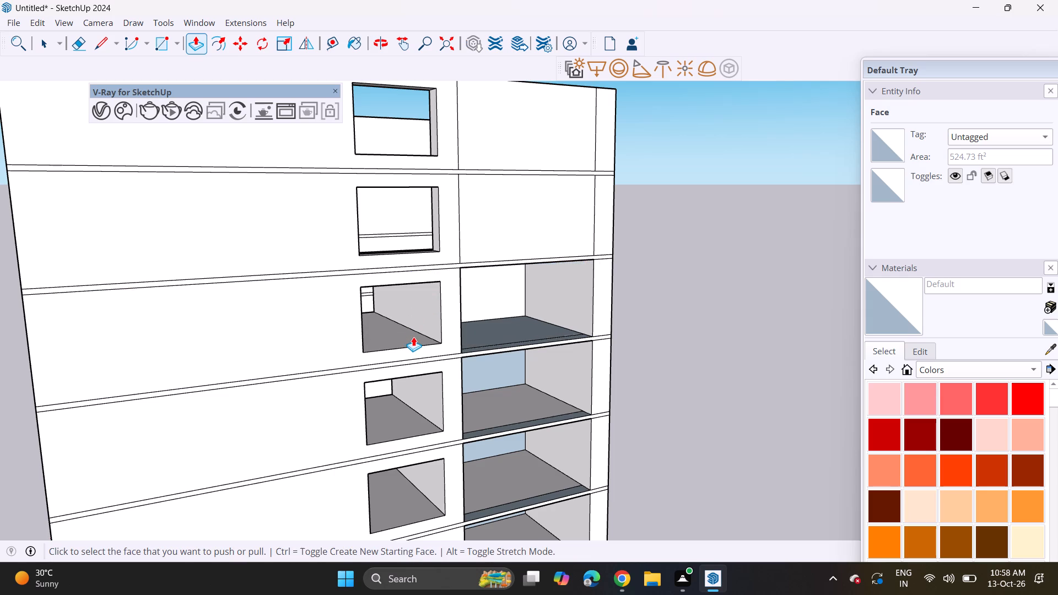
Push the thirteenth storey's side-wall panel inward in two stages to form a deep corner recess.
middle_drag(474, 344, 444, 249)
middle_drag(563, 302, 237, 340)
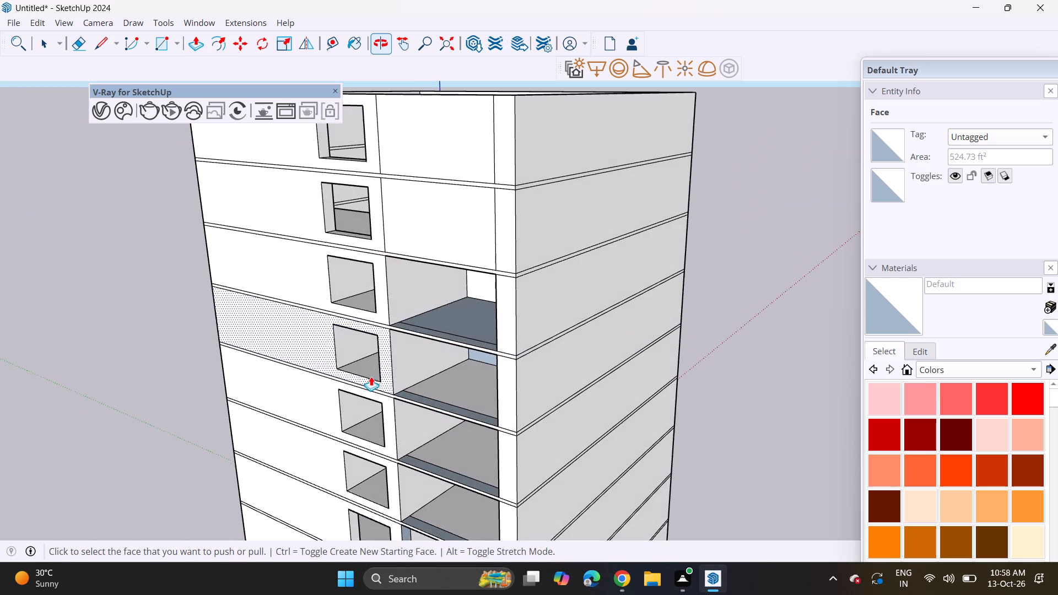
middle_drag(741, 279, 304, 283)
middle_drag(401, 301, 897, 274)
middle_drag(566, 262, 708, 219)
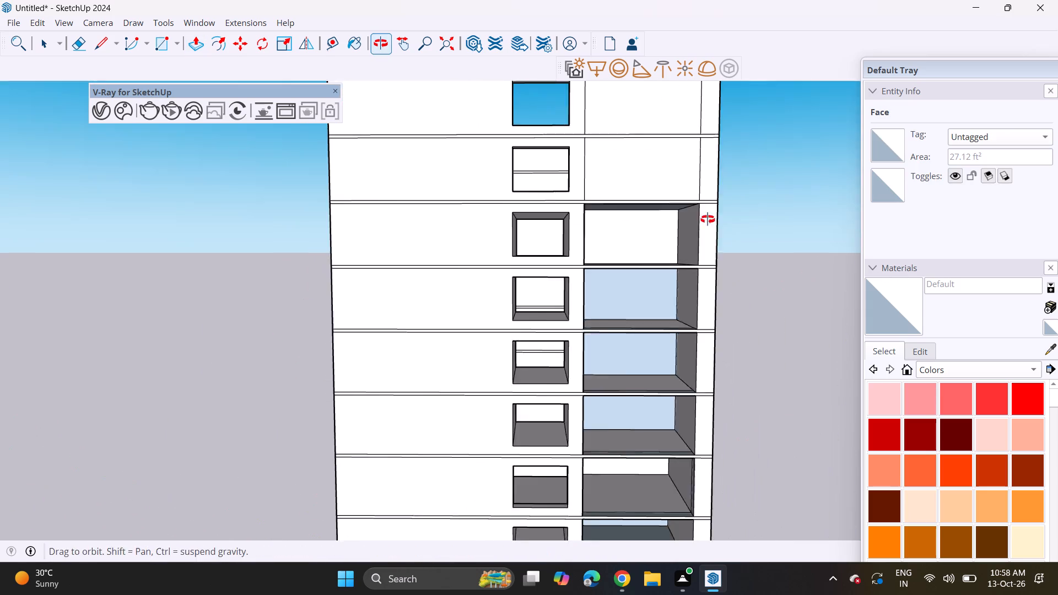
middle_drag(708, 219, 726, 216)
middle_drag(649, 210, 578, 284)
middle_drag(522, 329, 613, 347)
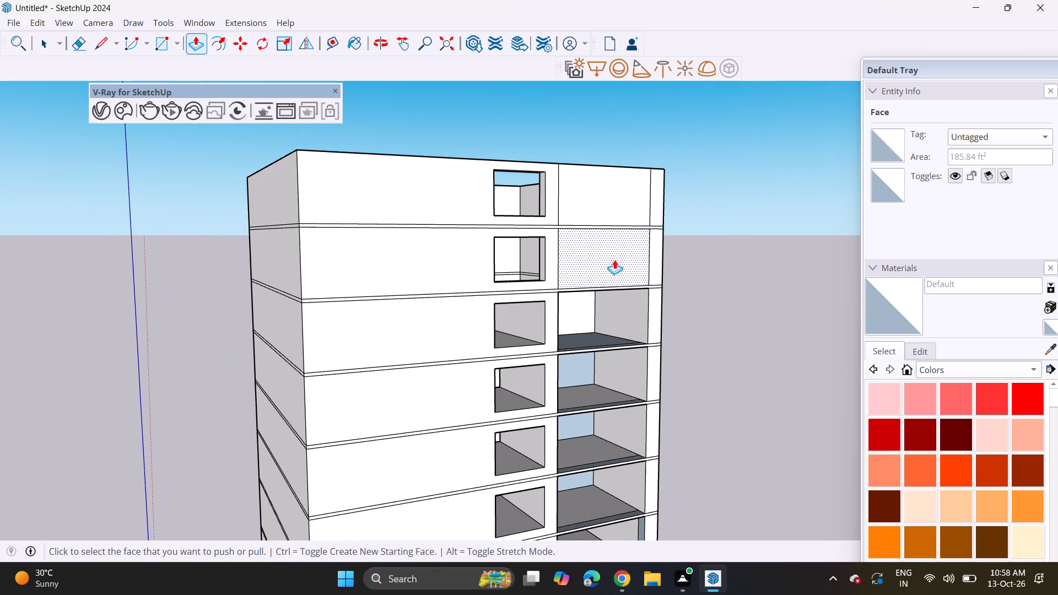
click(614, 259)
click(579, 255)
click(604, 271)
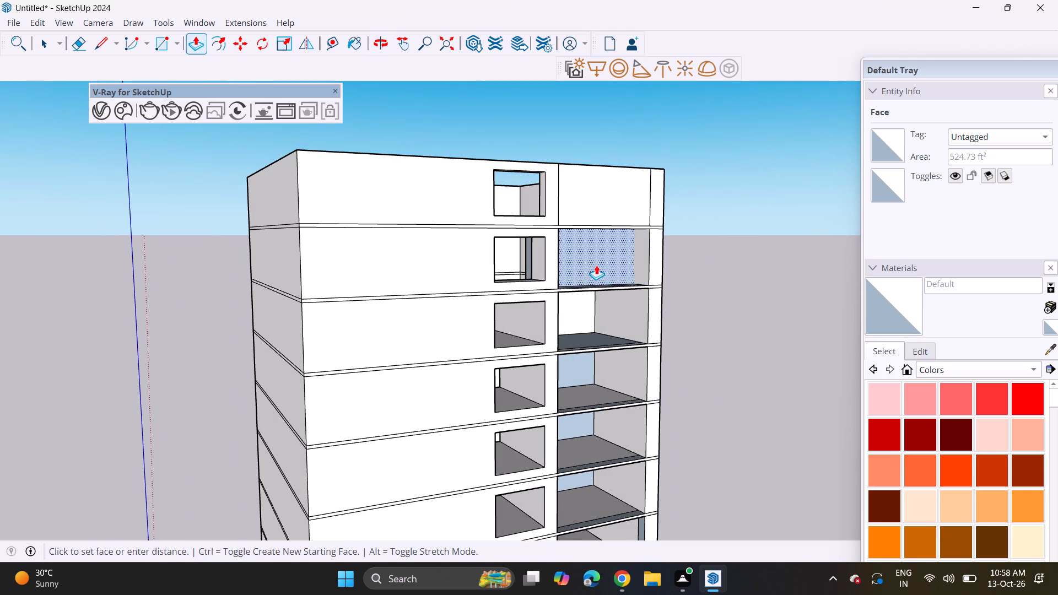
click(531, 261)
Push the fourteenth storey's side-wall panel inward in several stages to open up the top corner bay.
click(603, 202)
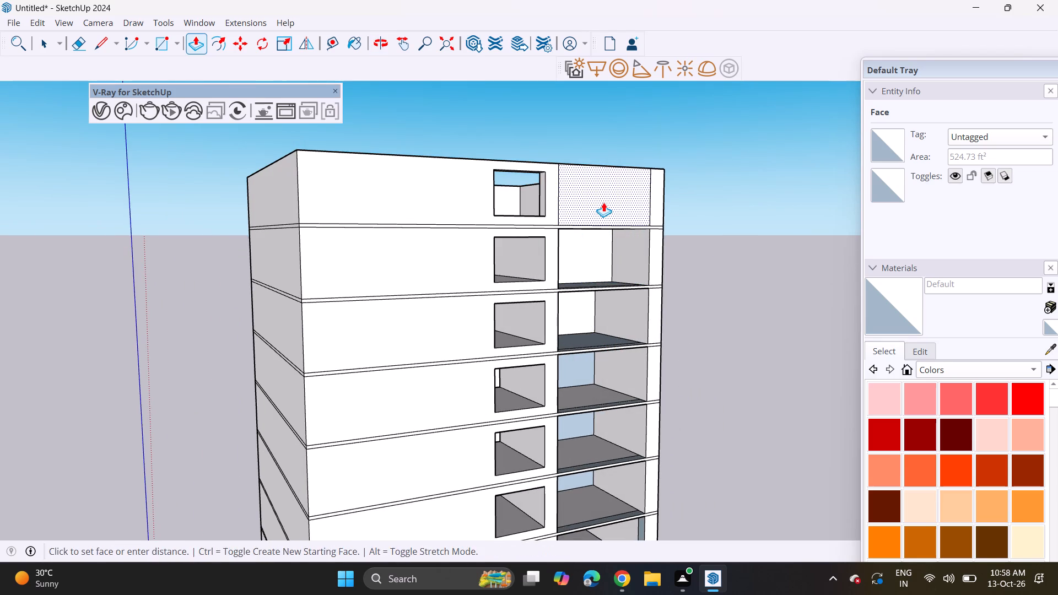
click(603, 202)
key(ctrl+z)
click(609, 213)
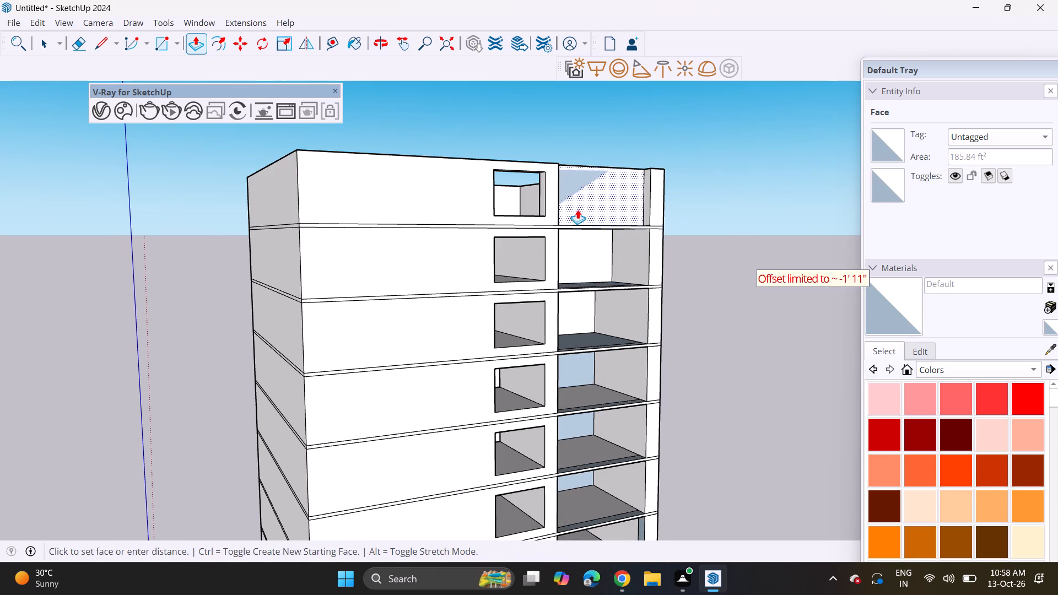
middle_drag(566, 209, 591, 290)
click(592, 210)
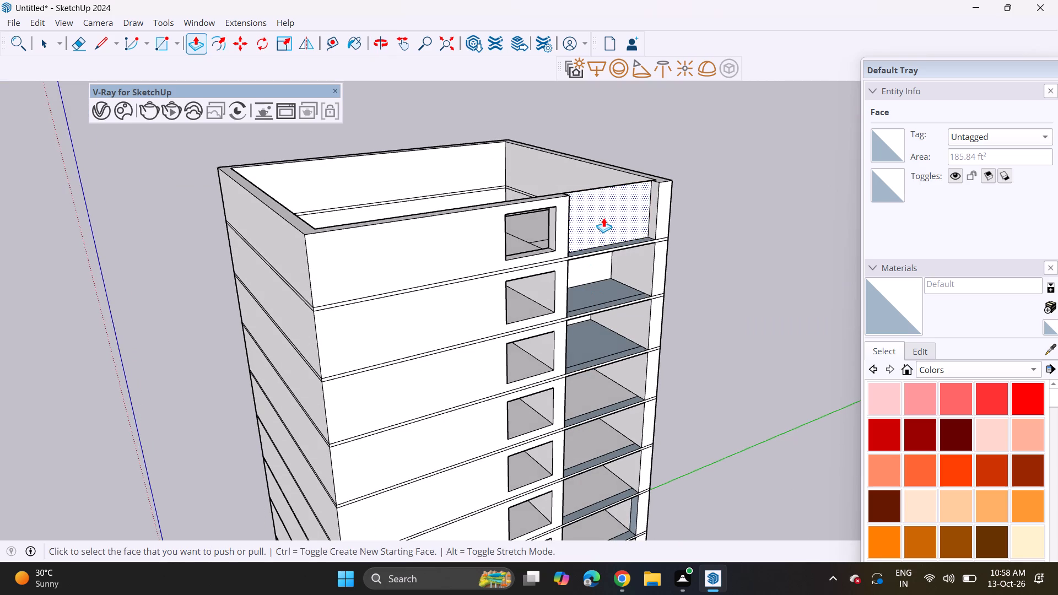
click(603, 218)
click(583, 183)
click(614, 210)
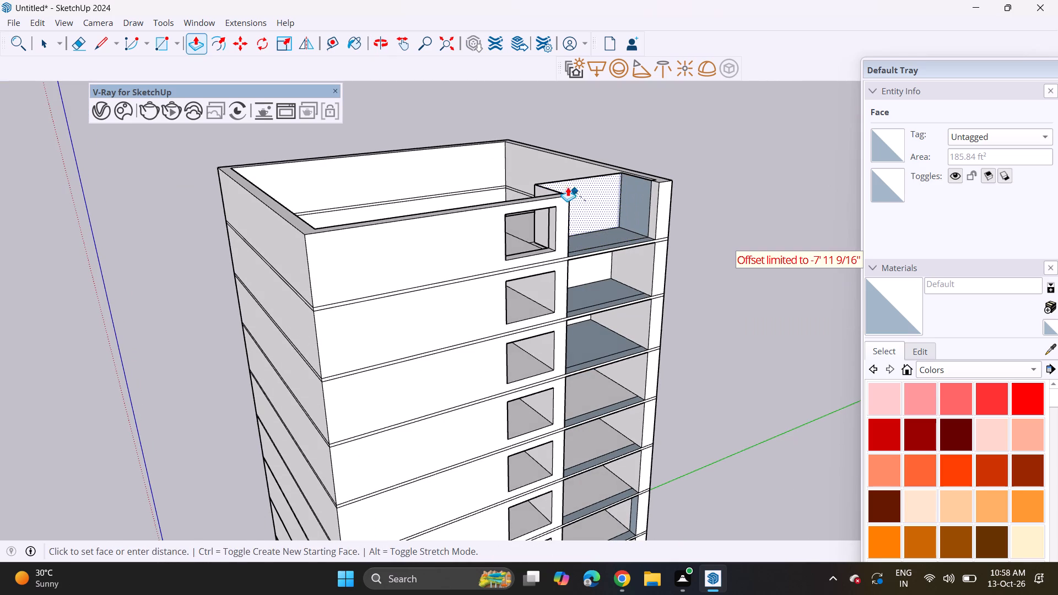
click(564, 184)
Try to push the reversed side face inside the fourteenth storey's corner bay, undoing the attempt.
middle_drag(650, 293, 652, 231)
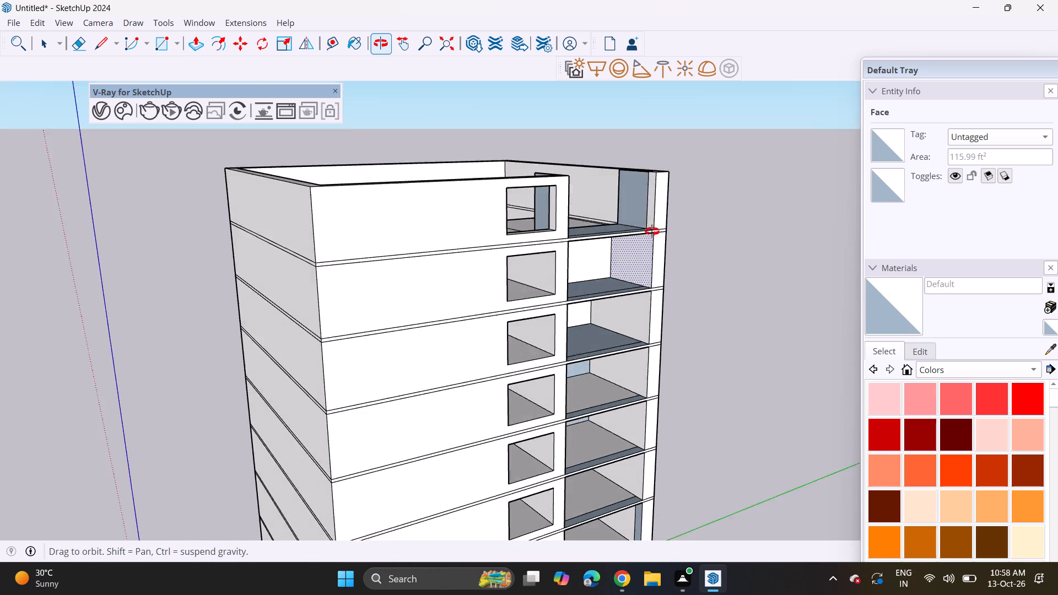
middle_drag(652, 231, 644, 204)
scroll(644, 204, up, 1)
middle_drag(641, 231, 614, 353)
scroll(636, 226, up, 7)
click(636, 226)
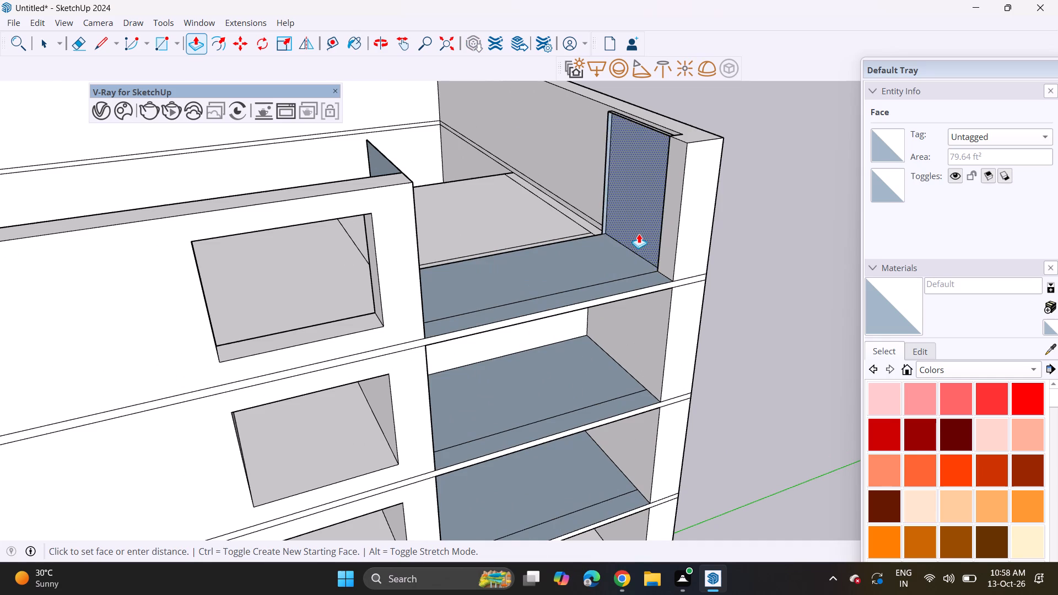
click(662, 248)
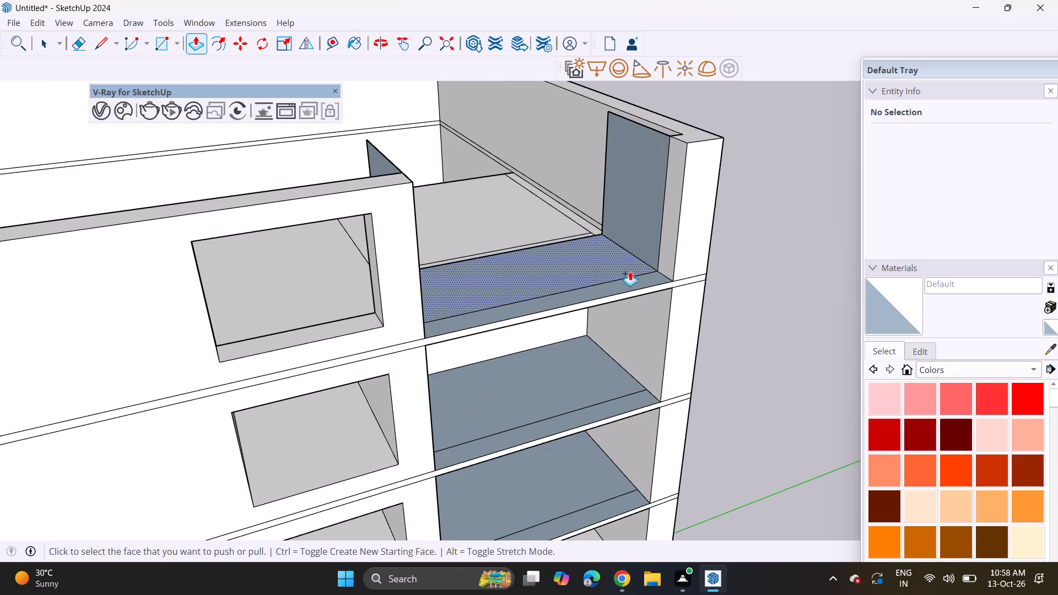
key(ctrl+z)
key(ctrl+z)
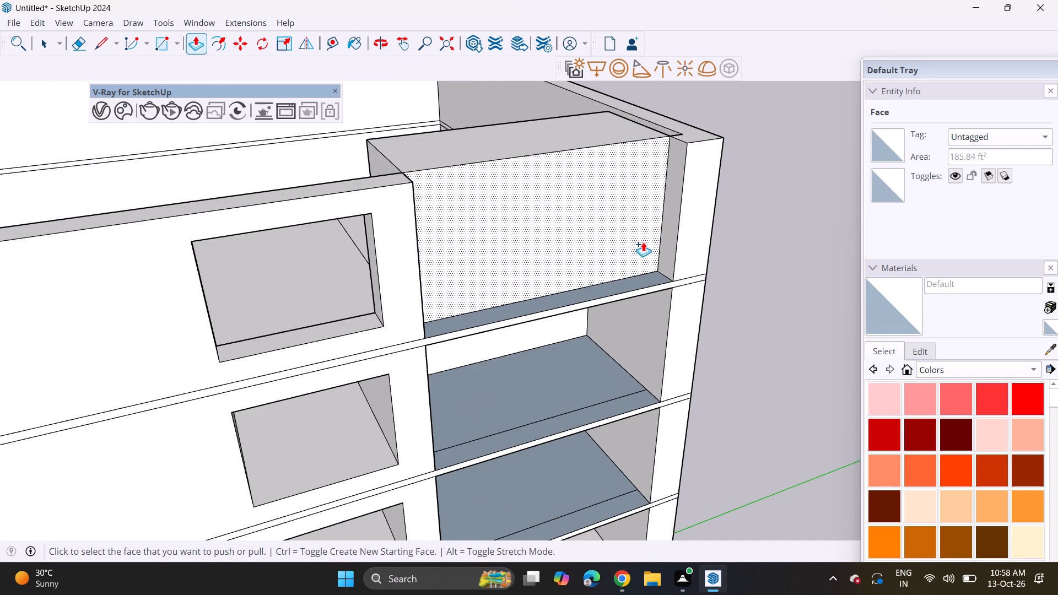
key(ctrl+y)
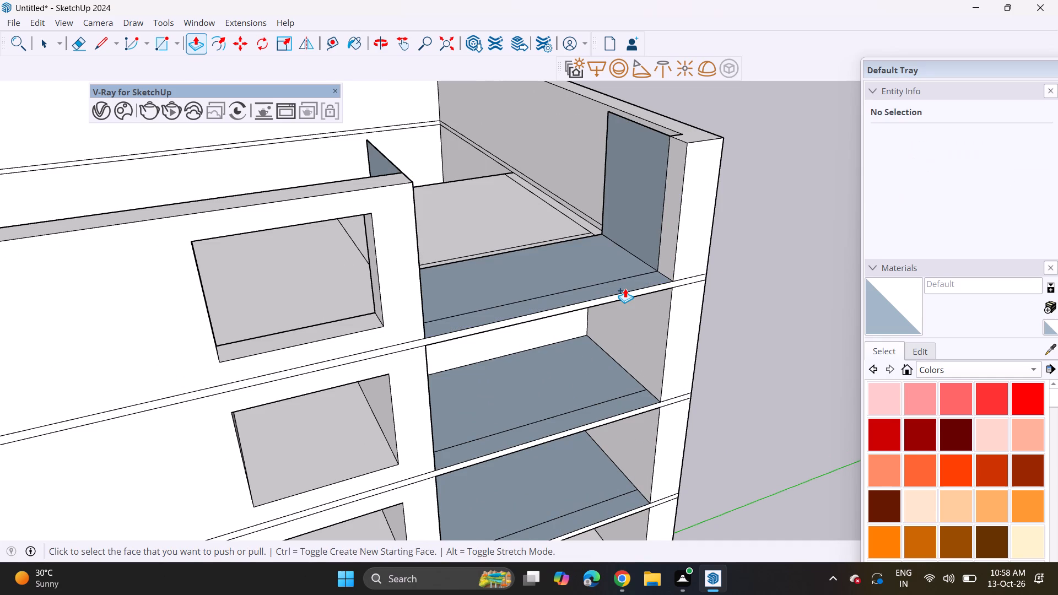
With Push/Pull creating new starting faces, add thin layers over the fourteenth-storey bay's front floor strip, main floor and inner side wall.
click(626, 285)
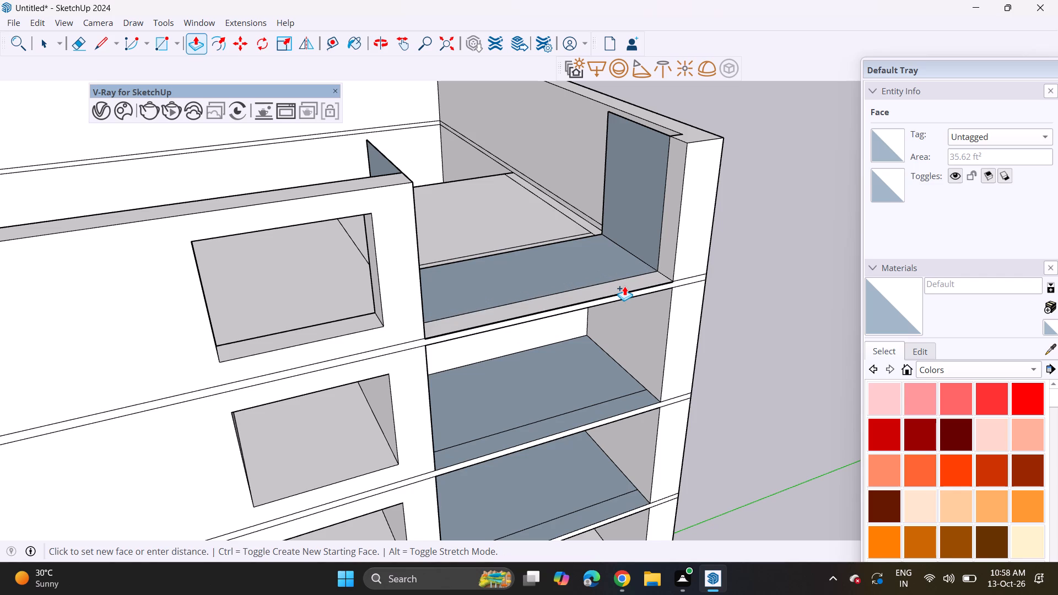
click(624, 286)
click(616, 266)
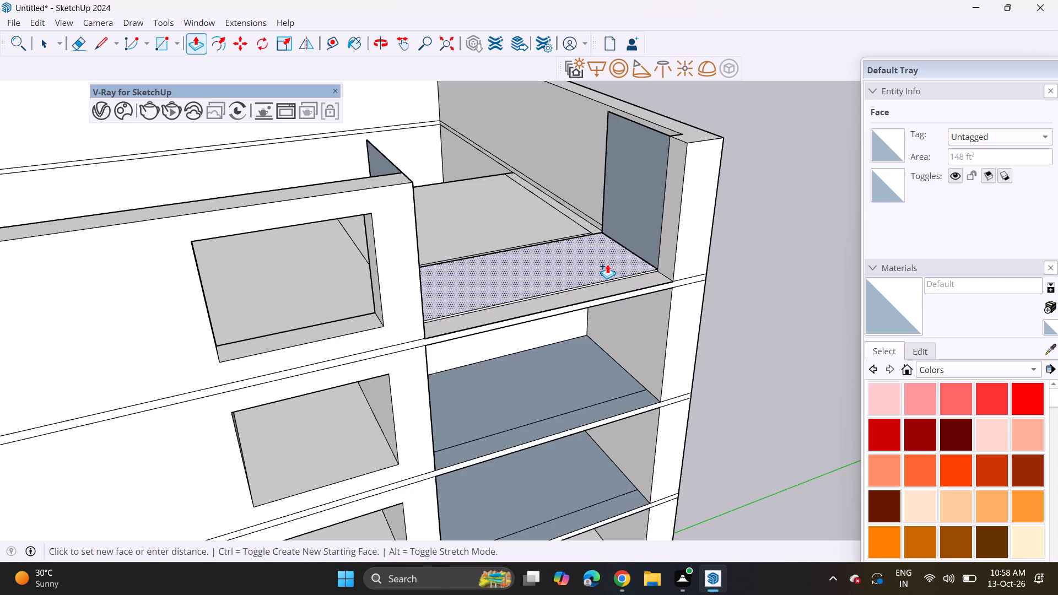
click(607, 264)
double_click(656, 211)
Repeat the thin new-face offset on the main floor and front floor strip of the thirteenth- and twelfth-storey corner bays.
middle_drag(668, 236, 450, 262)
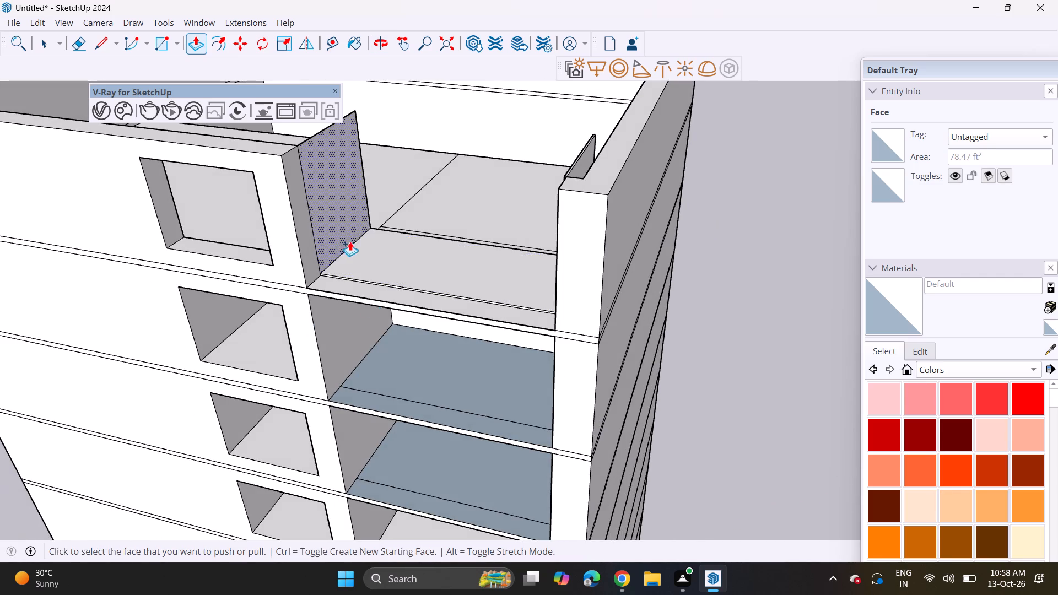
middle_drag(435, 423, 614, 348)
double_click(611, 345)
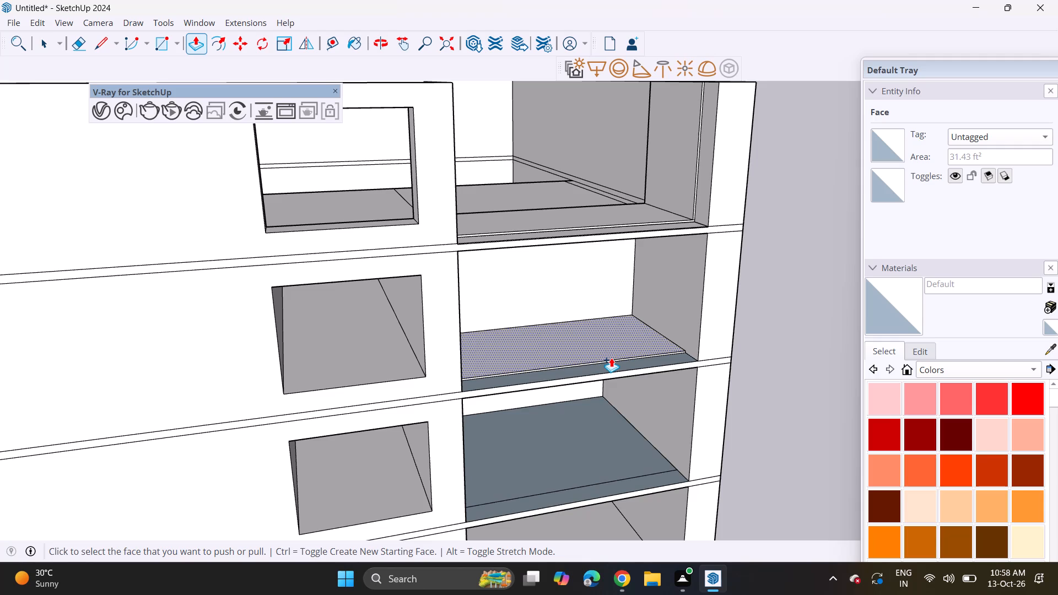
double_click(613, 367)
scroll(630, 433, down, 2)
shift+middle_drag(623, 439, 617, 345)
double_click(587, 351)
double_click(593, 380)
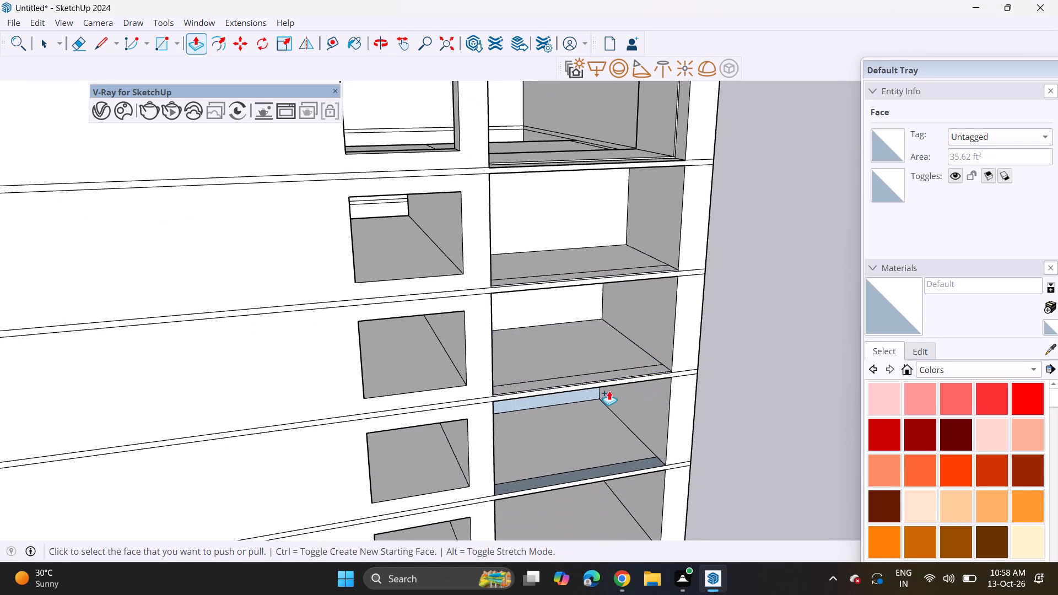
Repeat the thin new-face offset on the front floor strips of the eleventh-, tenth- and ninth-storey corner bays.
shift+middle_drag(620, 397, 625, 294)
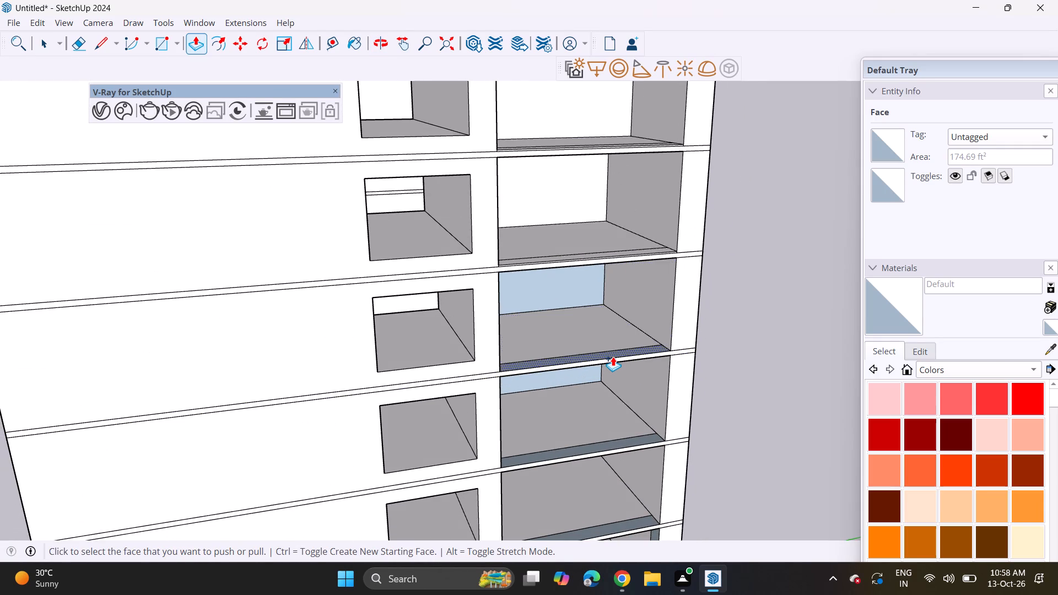
double_click(613, 356)
shift+middle_drag(624, 439, 628, 378)
scroll(624, 379, up, 3)
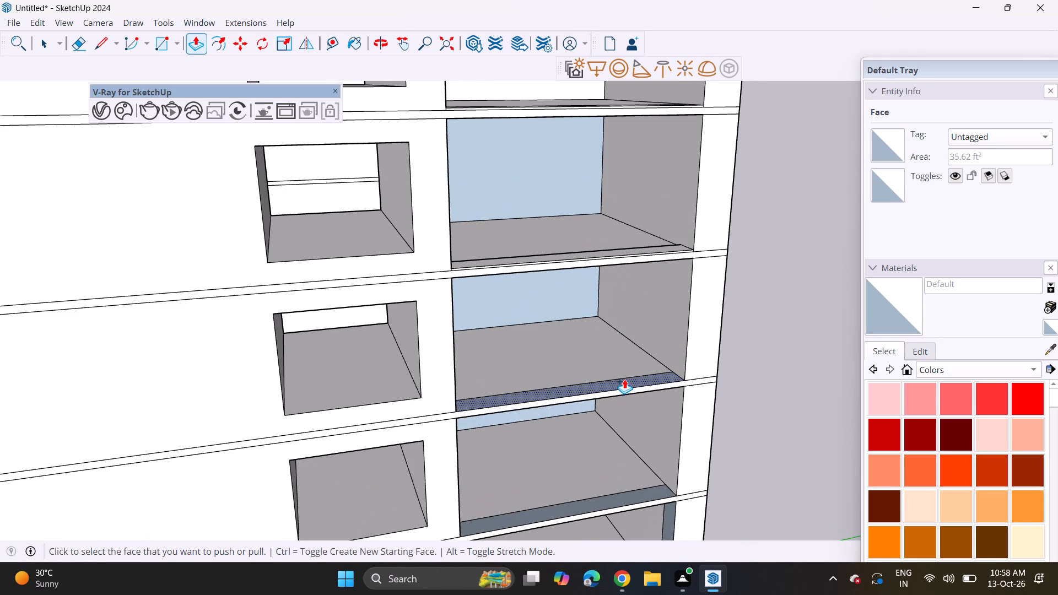
double_click(617, 388)
shift+middle_drag(623, 396, 653, 249)
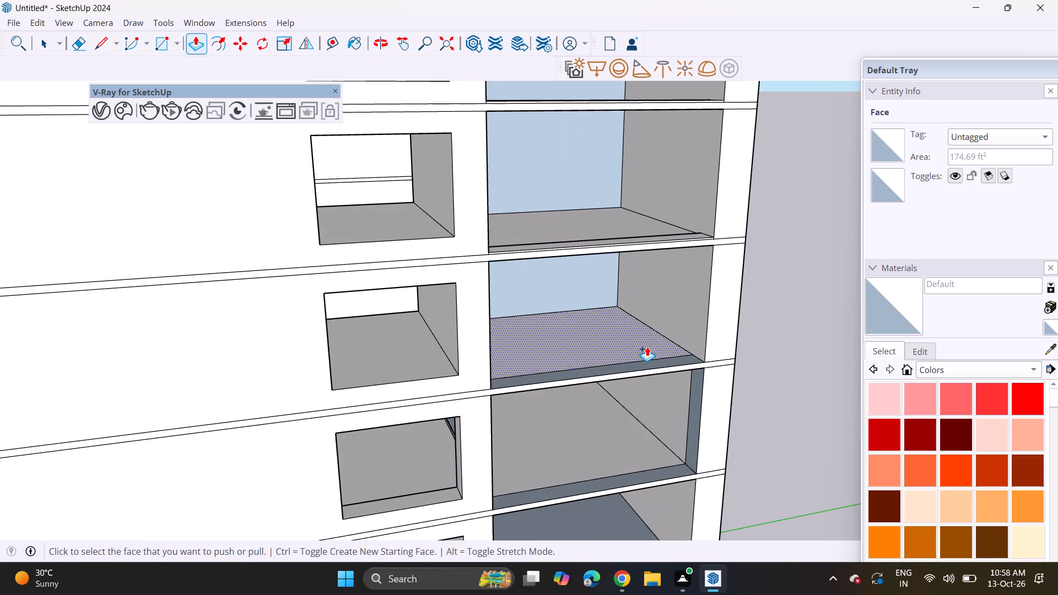
double_click(650, 369)
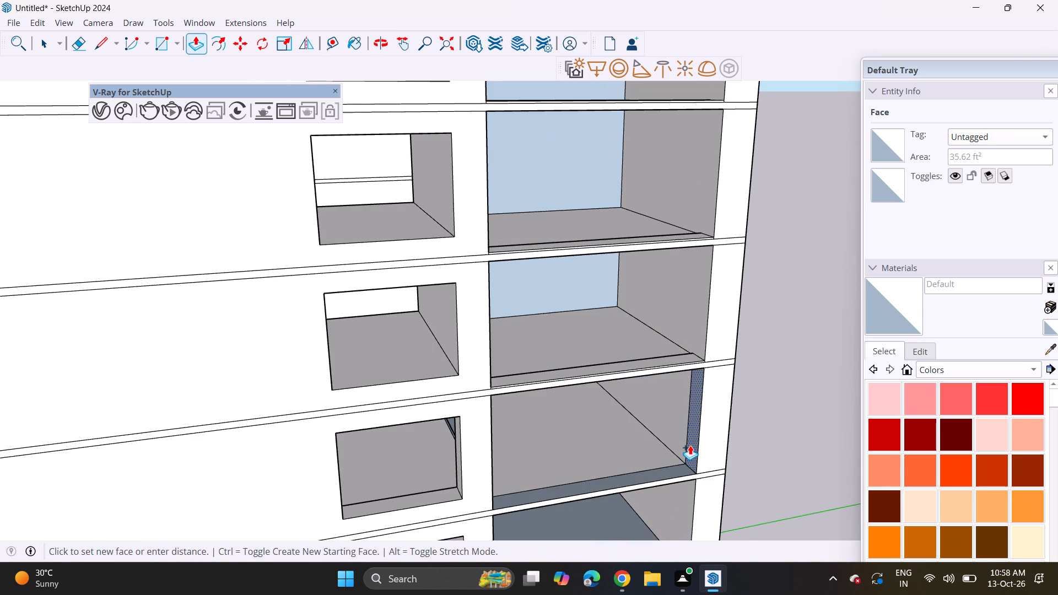
Repeat the thin new-face offset on the eighth-storey corner bay's side strip and front floor strip.
double_click(690, 445)
double_click(656, 476)
Repeat the thin new-face offset on the seventh-storey corner bay's main floor, front floor strip and back wall.
shift+middle_drag(657, 483, 657, 247)
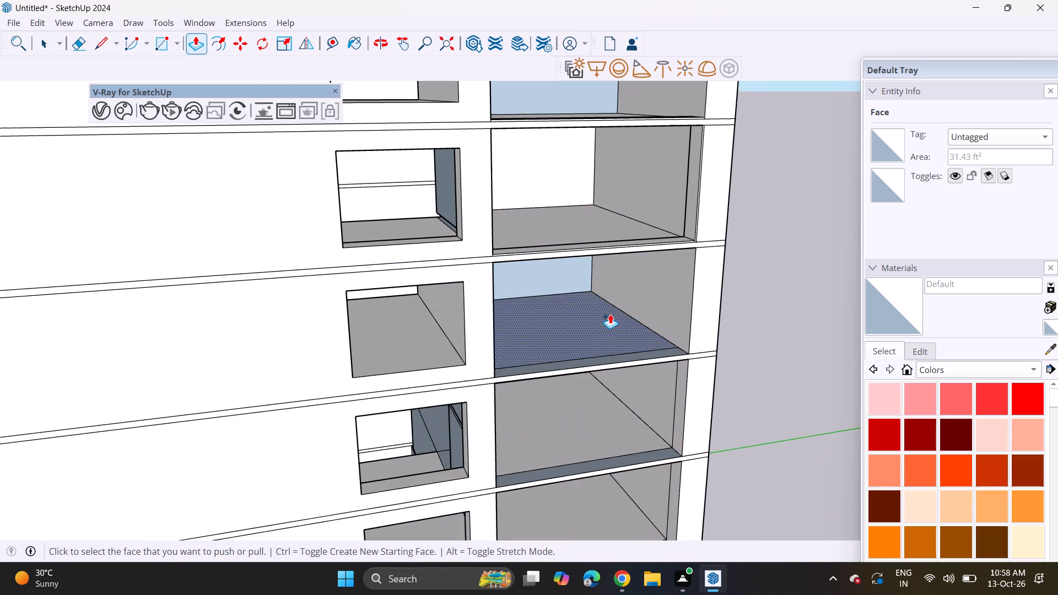
double_click(610, 314)
double_click(621, 359)
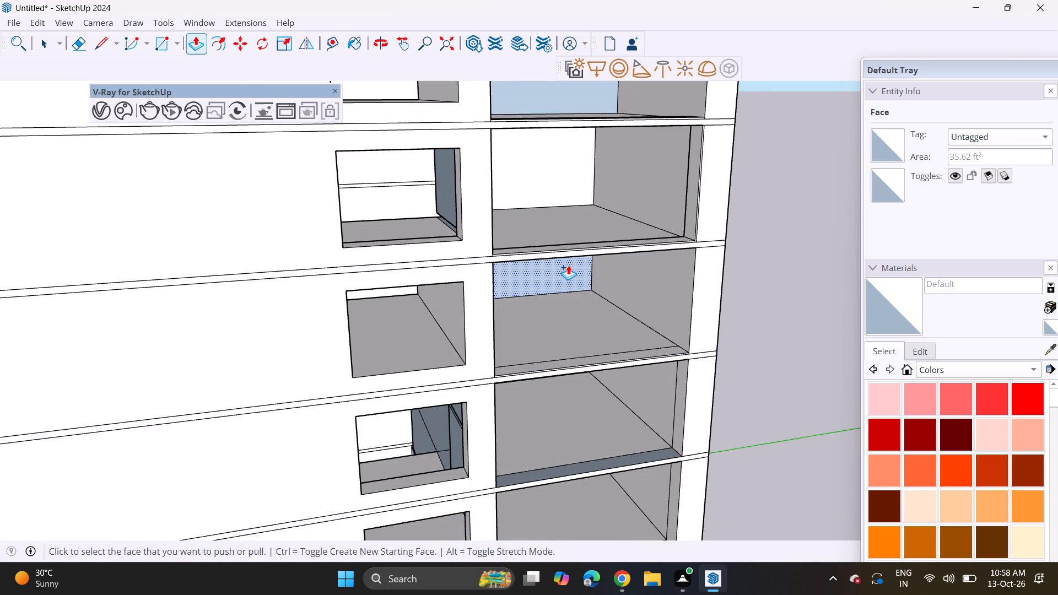
double_click(568, 265)
Repeat the thin new-face offset on the front floor strips of the sixth-, fifth- and fourth-storey corner bays.
shift+middle_drag(593, 409, 595, 322)
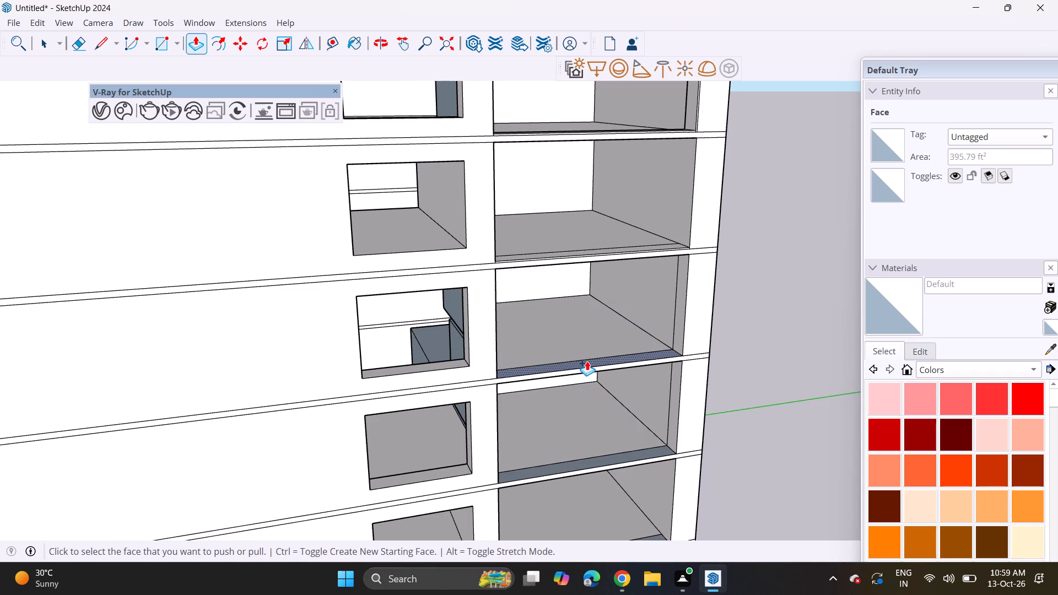
double_click(587, 361)
double_click(597, 464)
shift+middle_drag(620, 441, 644, 329)
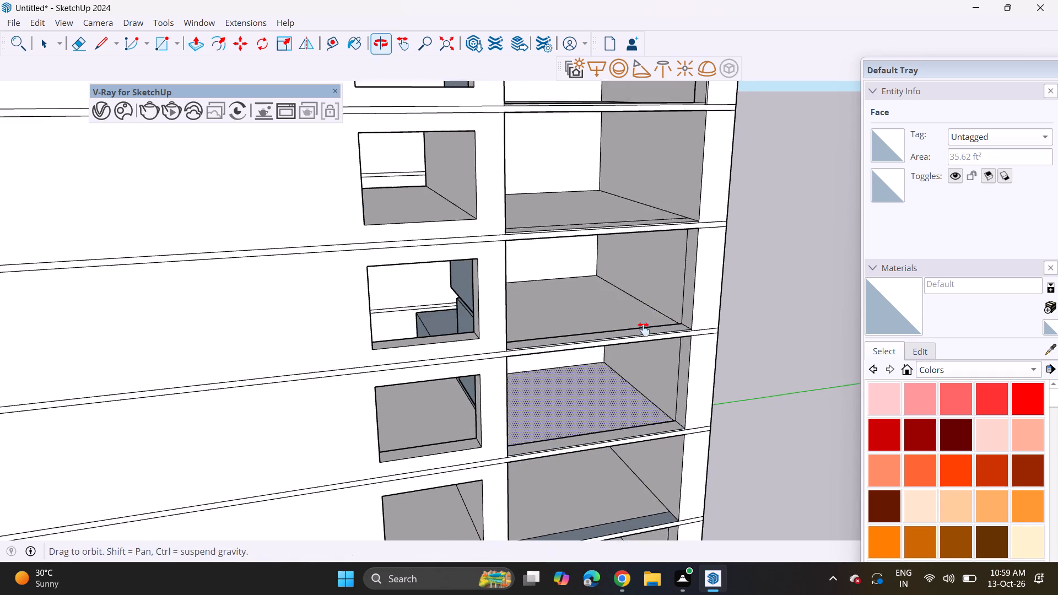
shift+middle_drag(644, 329, 640, 293)
double_click(617, 412)
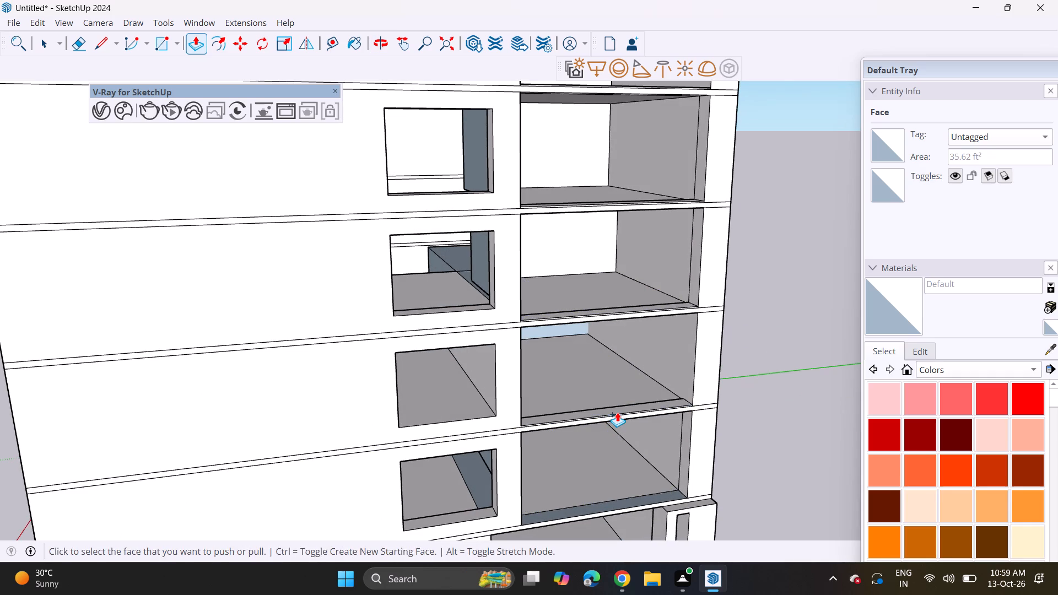
Repeat the thin new-face offset on the third-storey corner bay's front floor strip and the floors of the ground-storey bay and doorway.
middle_click(617, 412)
shift+middle_drag(617, 443, 617, 288)
shift+scroll(617, 324, up, 1)
middle_drag(607, 294, 612, 347)
scroll(612, 361, up, 1)
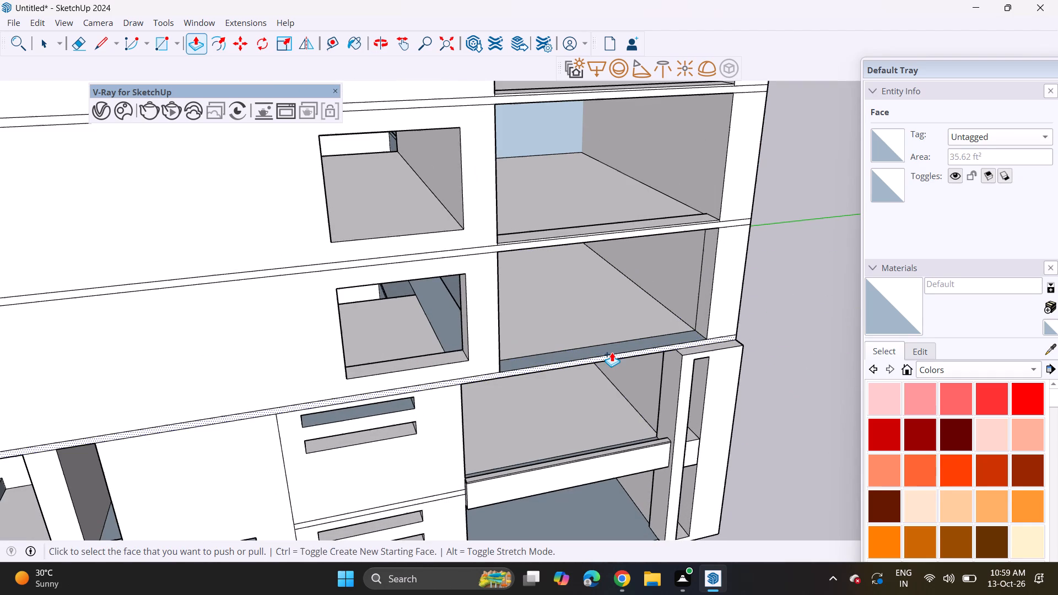
double_click(605, 356)
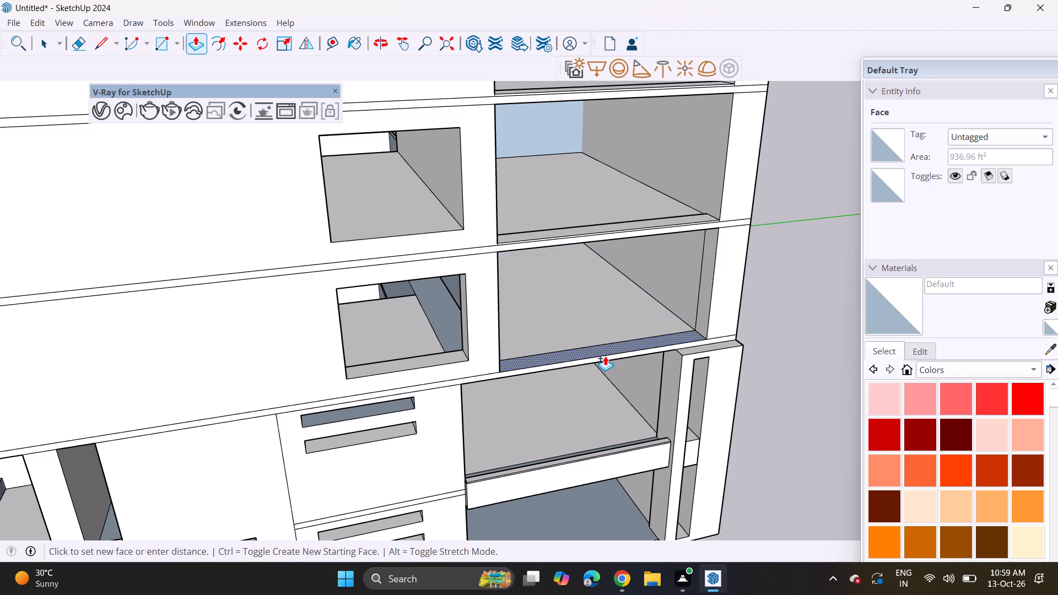
middle_drag(646, 375, 565, 327)
scroll(552, 318, down, 6)
double_click(546, 441)
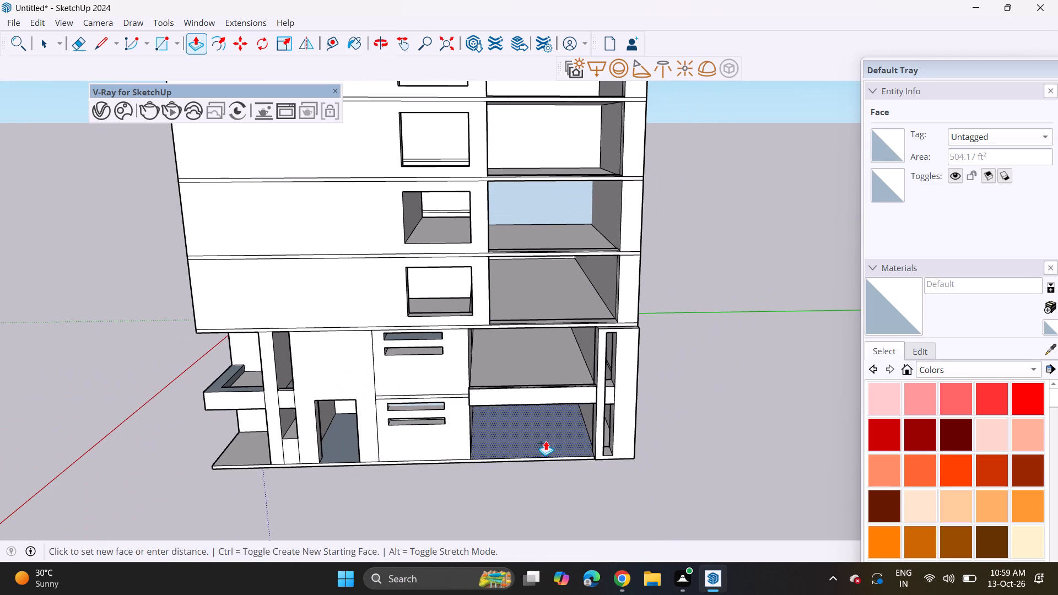
double_click(339, 441)
Repeat the thin new-face offset on the top face of the second-storey corner balcony's parapet.
shift+middle_drag(363, 440, 630, 455)
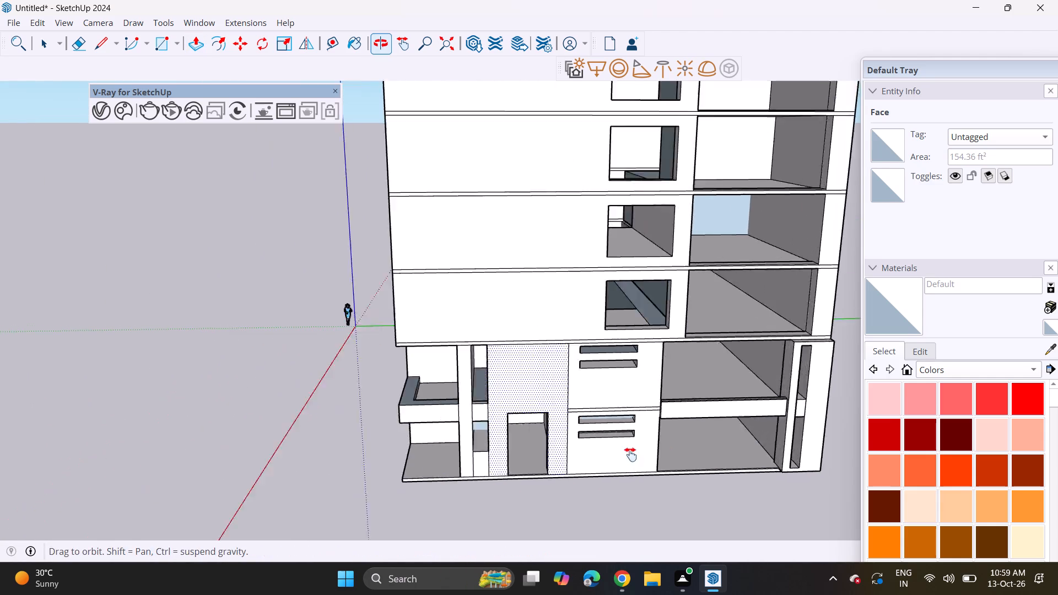
shift+middle_drag(630, 455, 698, 455)
middle_drag(581, 471, 720, 493)
scroll(627, 392, up, 6)
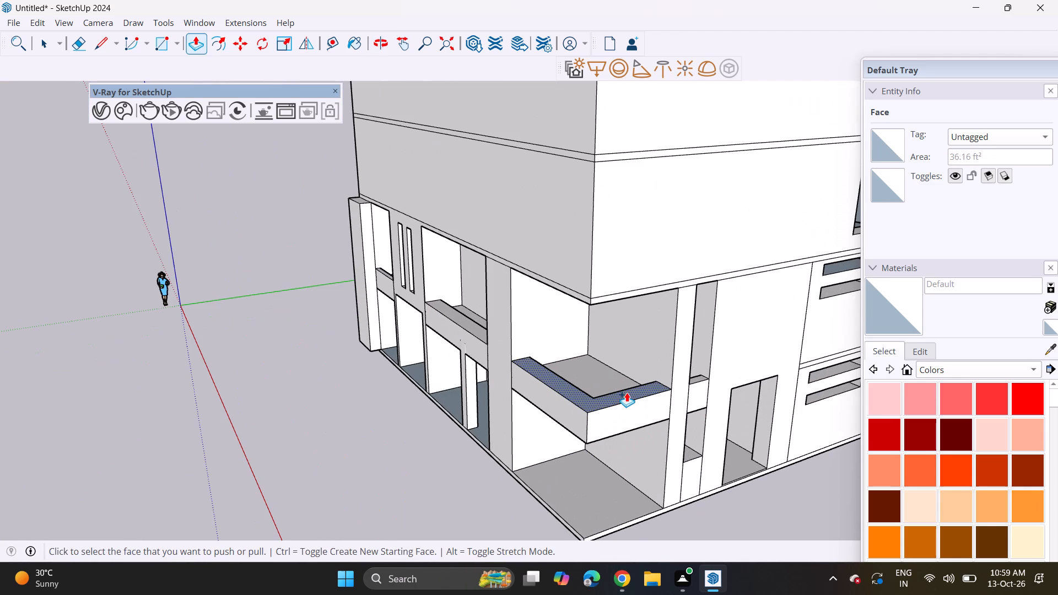
double_click(627, 392)
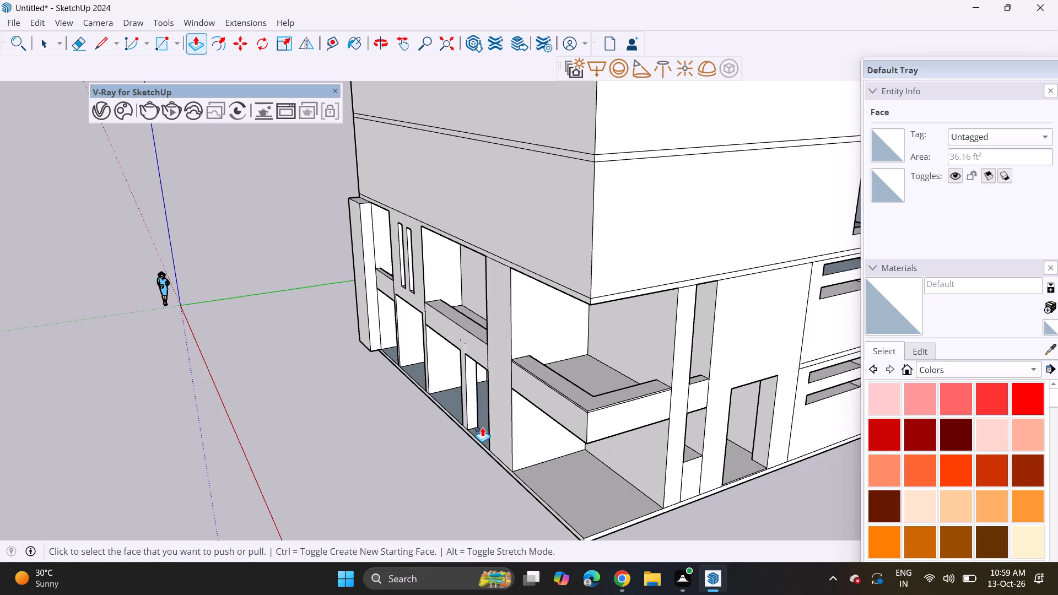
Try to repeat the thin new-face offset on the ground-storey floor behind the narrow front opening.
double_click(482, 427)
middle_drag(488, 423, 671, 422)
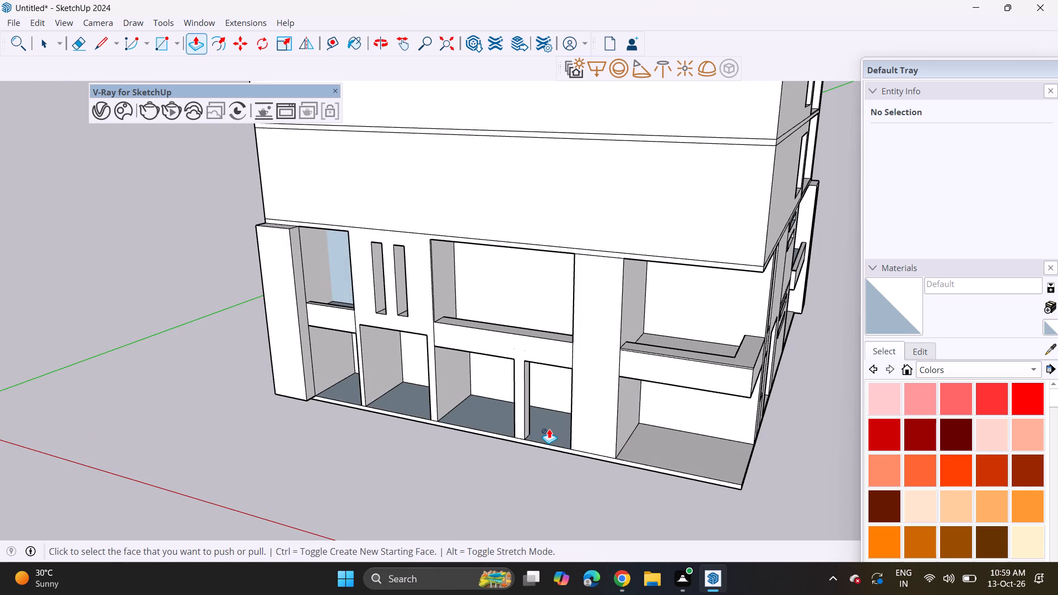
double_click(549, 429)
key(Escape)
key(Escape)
Repeat the thin new-face offset on the interior faces seen through the third-storey side window.
middle_drag(758, 501, 515, 449)
scroll(485, 439, down, 4)
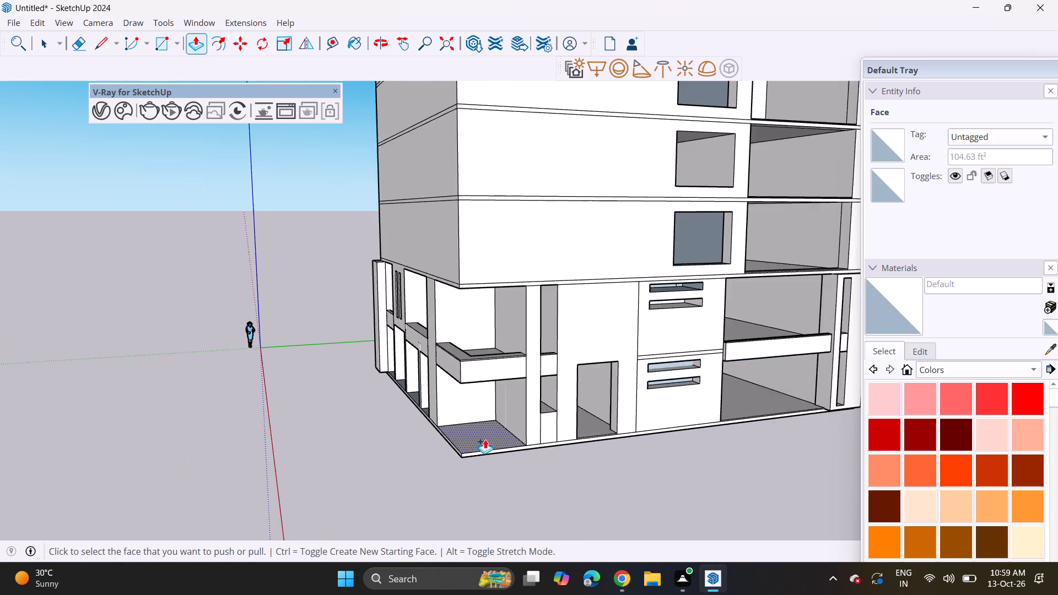
scroll(485, 439, down, 2)
shift+middle_drag(650, 378, 552, 472)
middle_drag(572, 353, 586, 410)
scroll(586, 410, up, 3)
scroll(587, 350, up, 3)
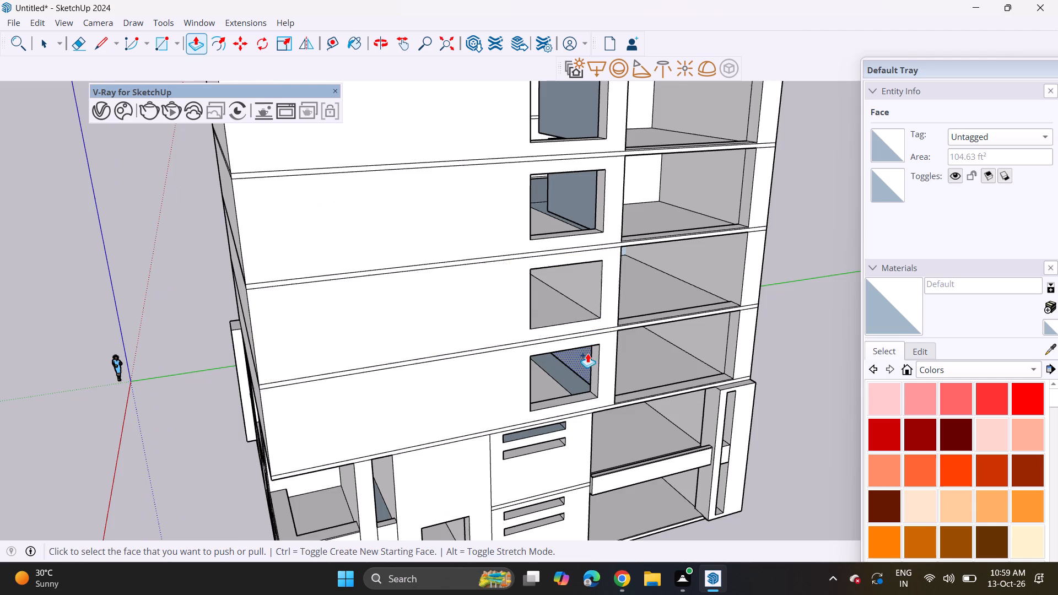
middle_drag(586, 361, 592, 324)
click(575, 348)
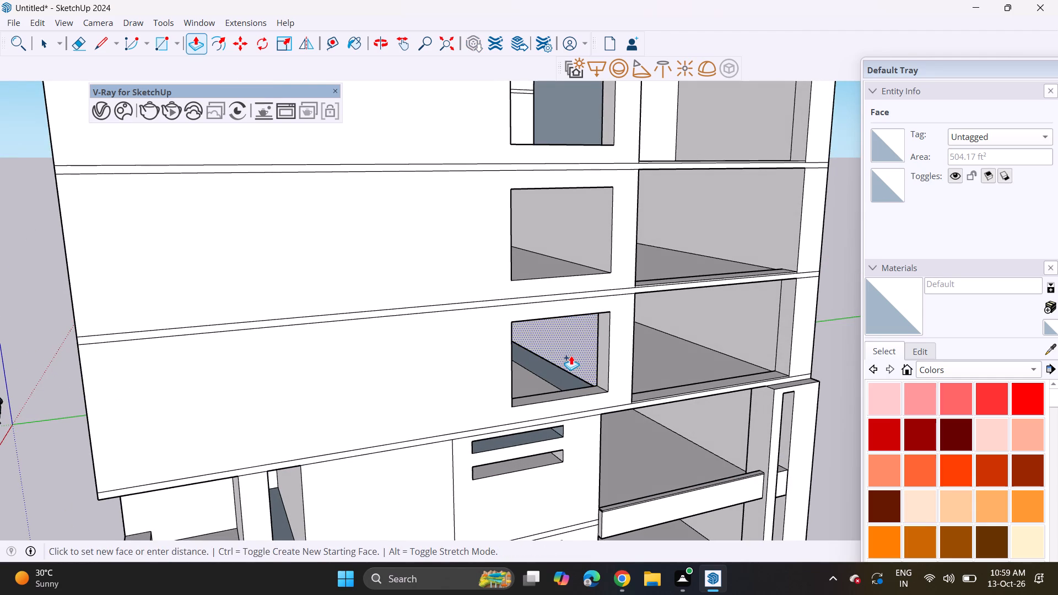
click(571, 355)
click(562, 372)
click(562, 372)
Repeat the thin new-face offset on the interior faces seen through the fifth-, sixth- and eighth-storey side windows.
scroll(589, 358, down, 3)
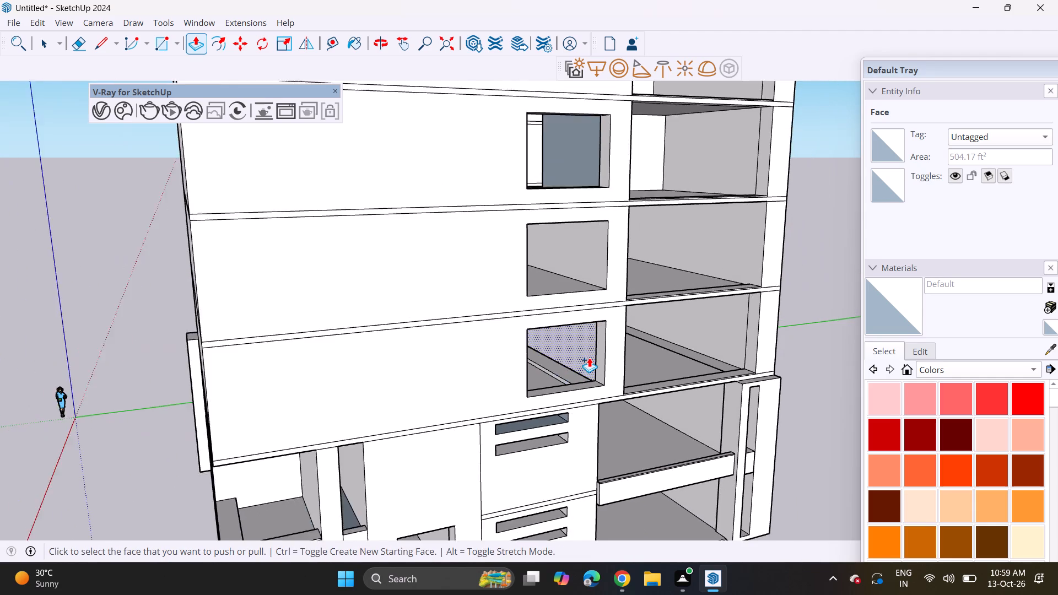
scroll(589, 358, down, 1)
double_click(572, 202)
shift+middle_drag(596, 183, 625, 381)
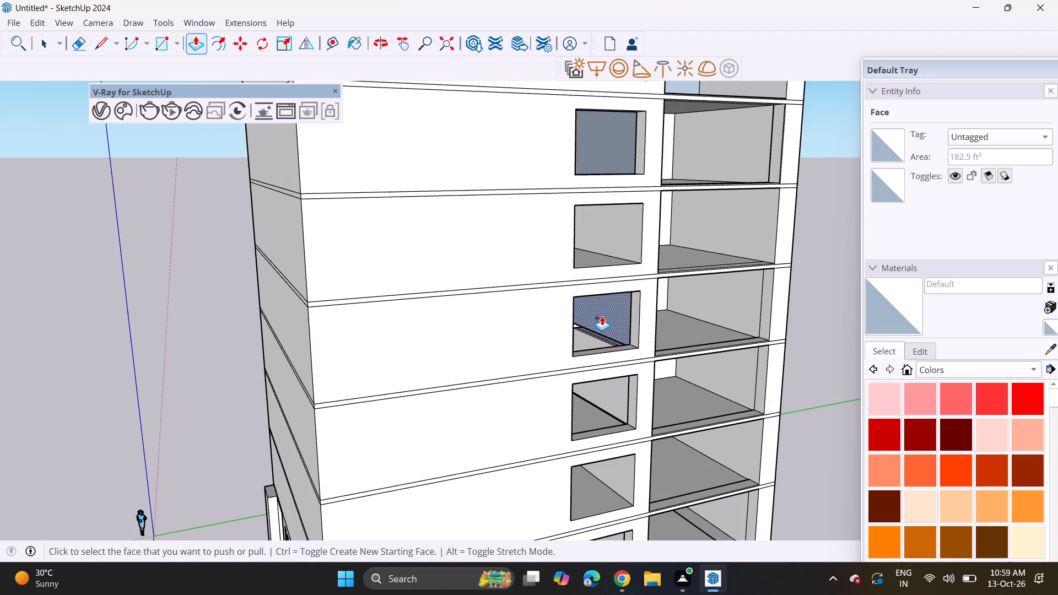
double_click(602, 316)
double_click(614, 149)
Repeat the thin new-face offset on the back walls of the ninth-, tenth- and eleventh-storey corner bays.
shift+middle_drag(642, 133, 603, 324)
double_click(646, 245)
double_click(655, 156)
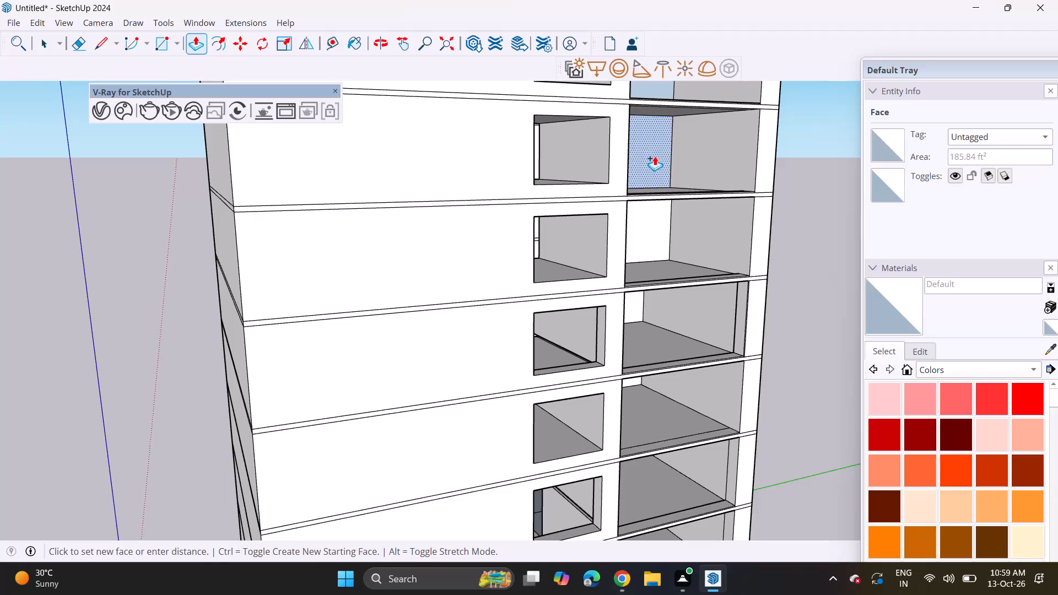
shift+middle_drag(663, 145, 656, 303)
double_click(650, 220)
scroll(660, 240, down, 5)
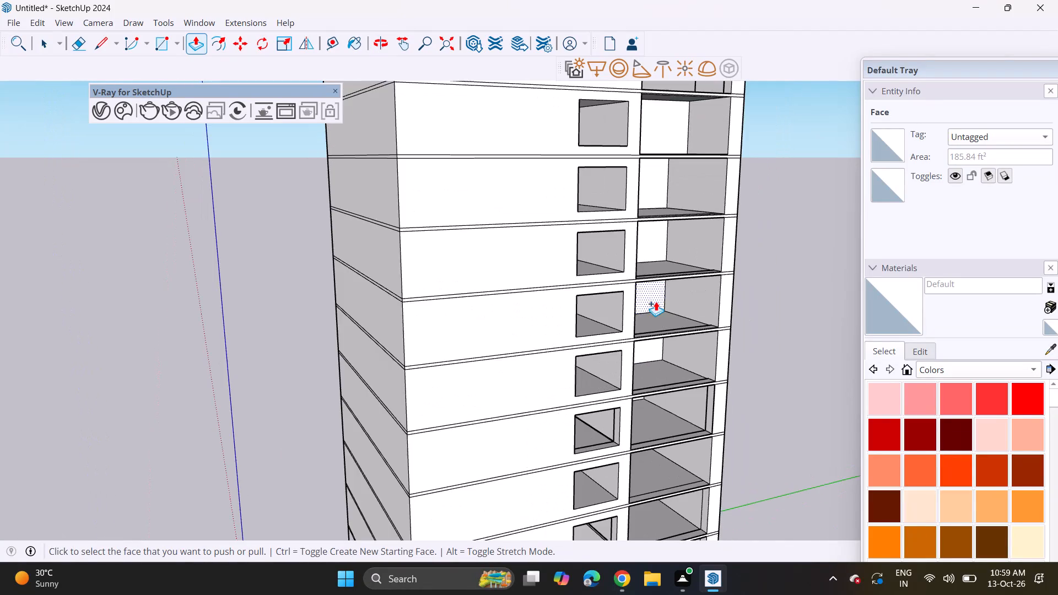
scroll(656, 301, down, 3)
middle_drag(666, 404, 676, 361)
shift+middle_drag(655, 472, 656, 316)
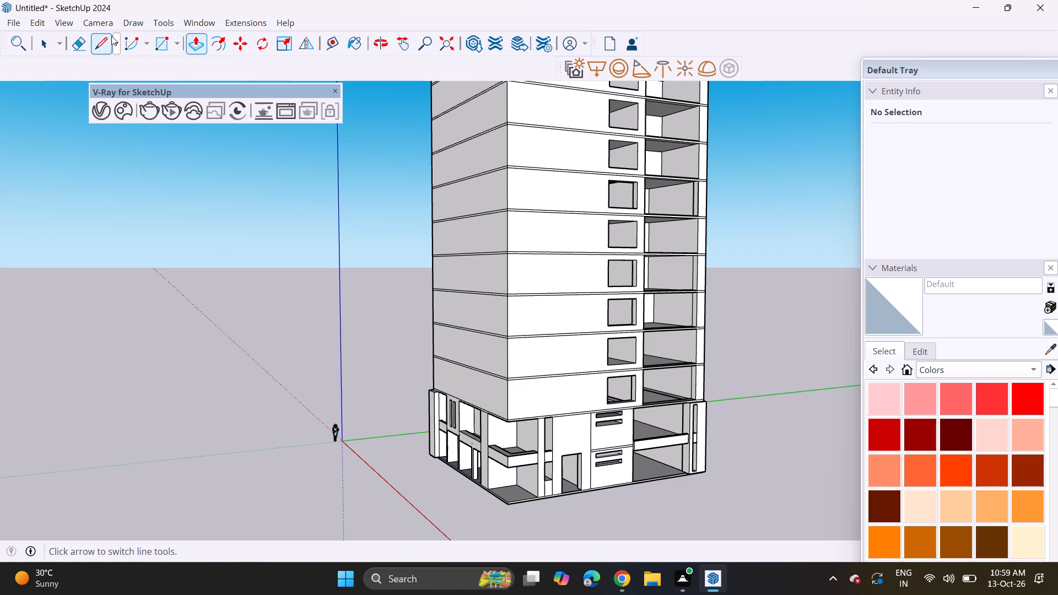
Draw a vertical line from the roof edge to the bay-side upper corner of the top-storey side window.
click(95, 43)
middle_drag(616, 286, 582, 336)
middle_drag(599, 284, 550, 340)
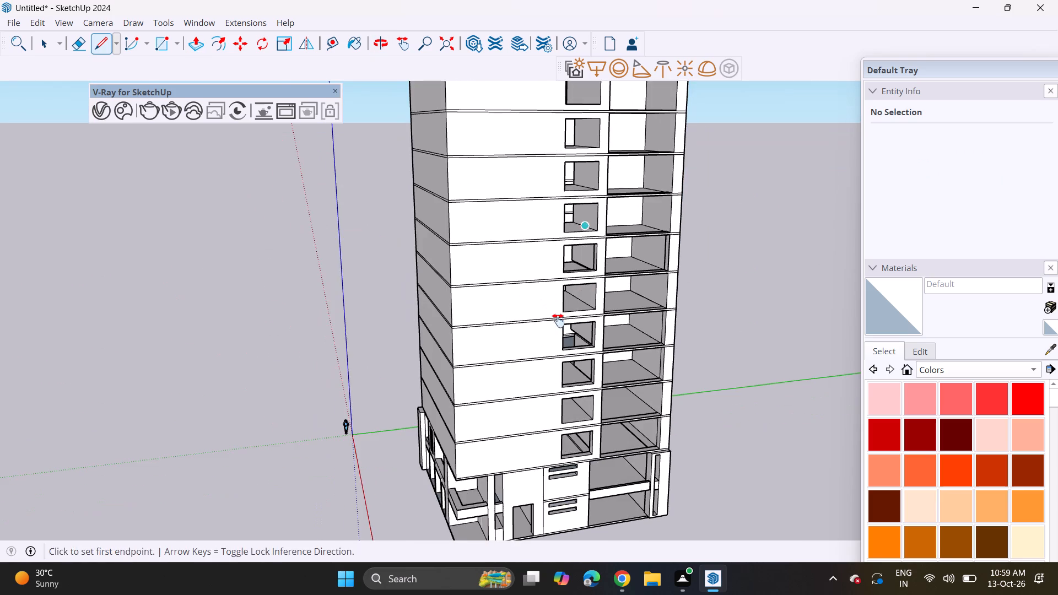
shift+middle_drag(582, 221, 537, 385)
scroll(573, 220, up, 5)
scroll(541, 142, up, 4)
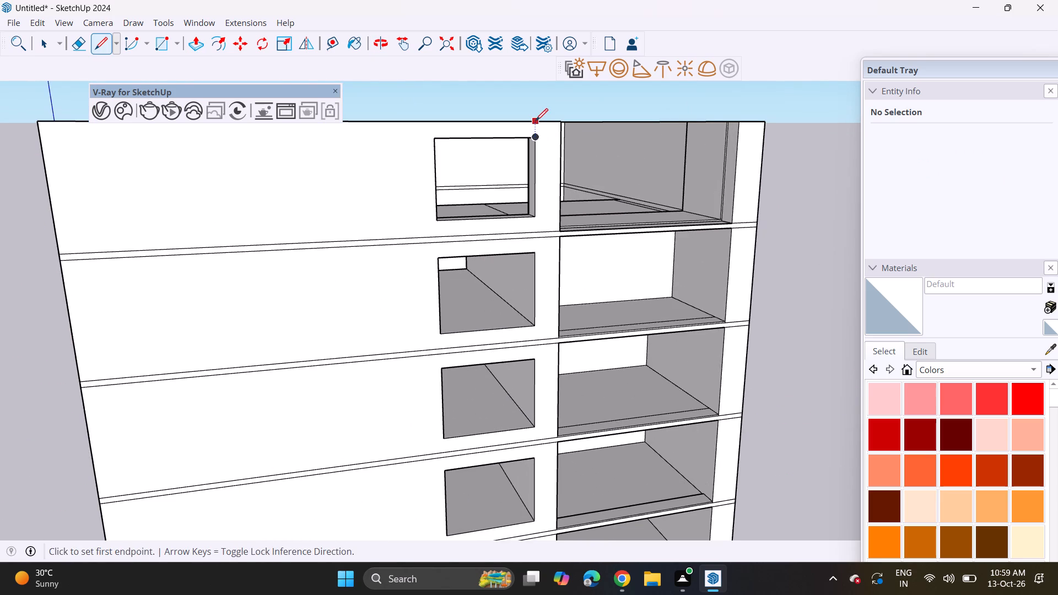
drag(536, 121, 534, 126)
click(532, 138)
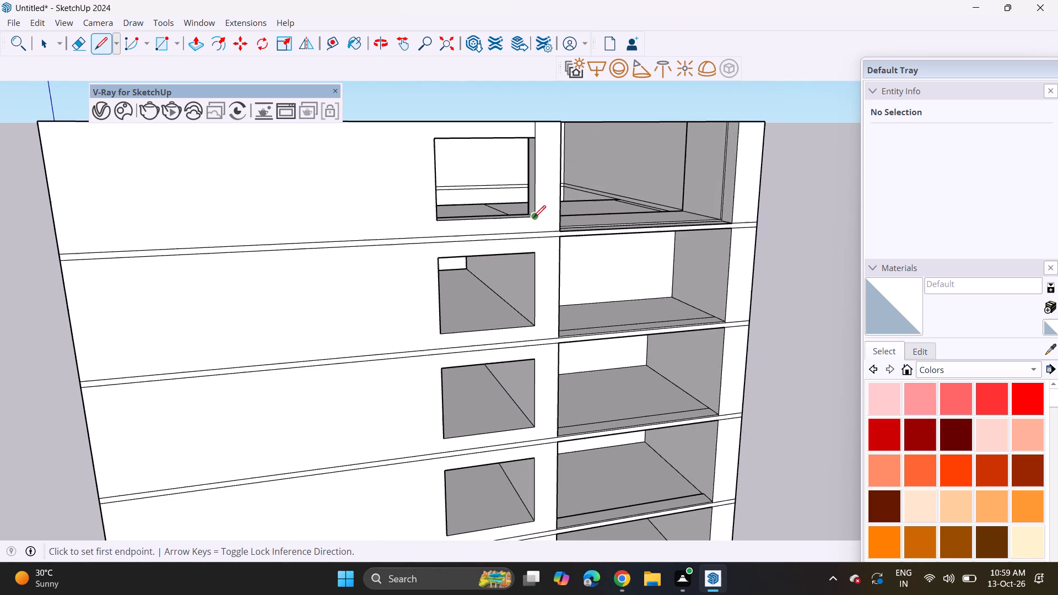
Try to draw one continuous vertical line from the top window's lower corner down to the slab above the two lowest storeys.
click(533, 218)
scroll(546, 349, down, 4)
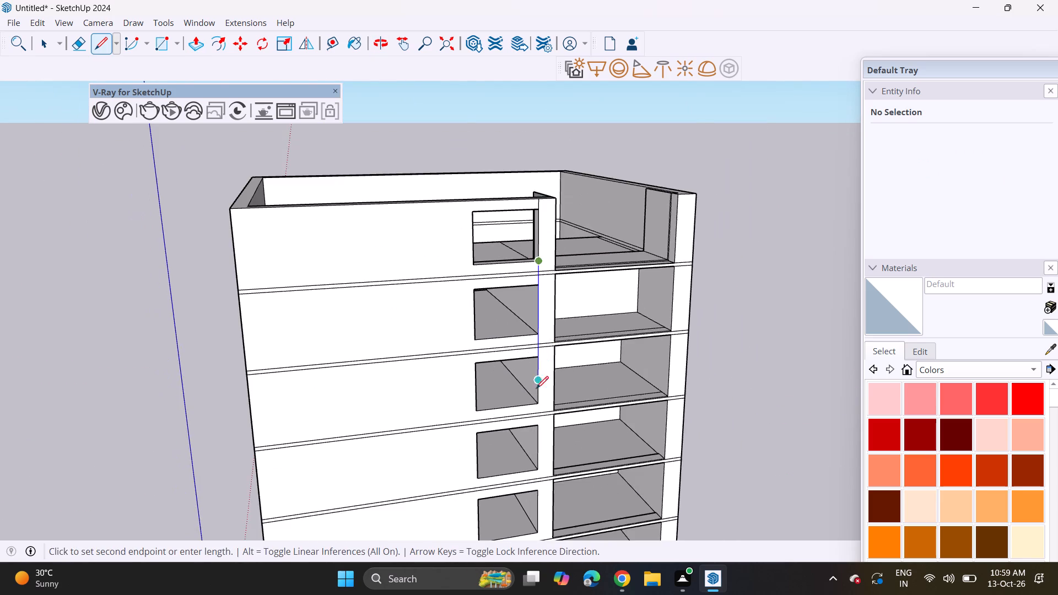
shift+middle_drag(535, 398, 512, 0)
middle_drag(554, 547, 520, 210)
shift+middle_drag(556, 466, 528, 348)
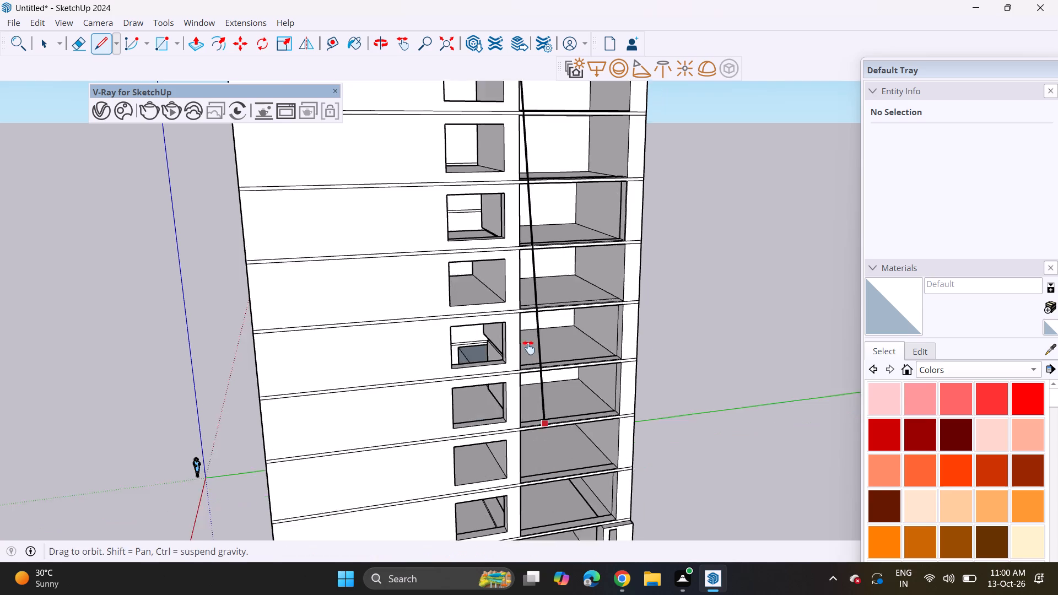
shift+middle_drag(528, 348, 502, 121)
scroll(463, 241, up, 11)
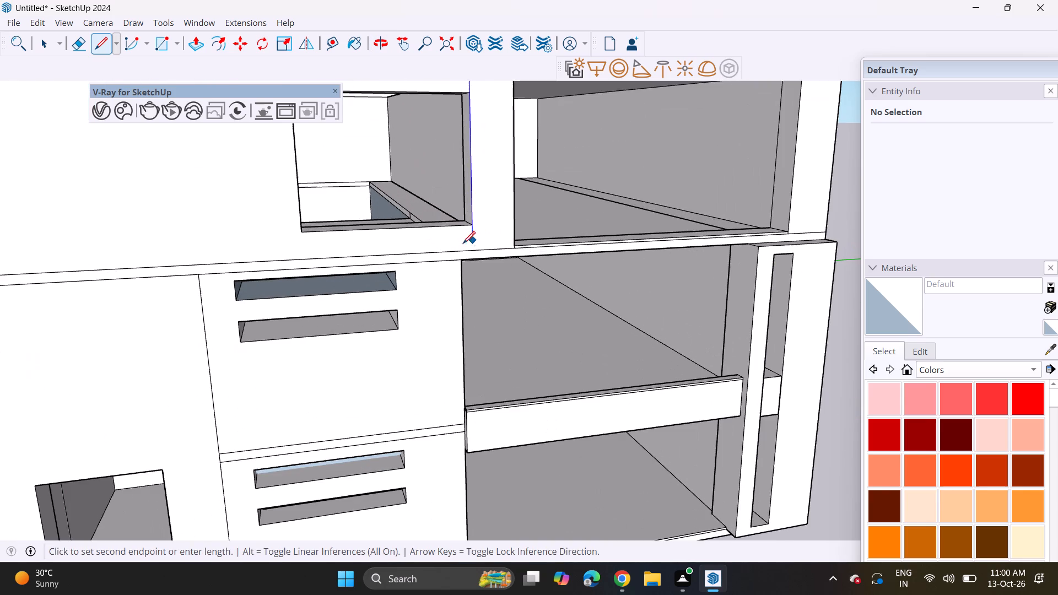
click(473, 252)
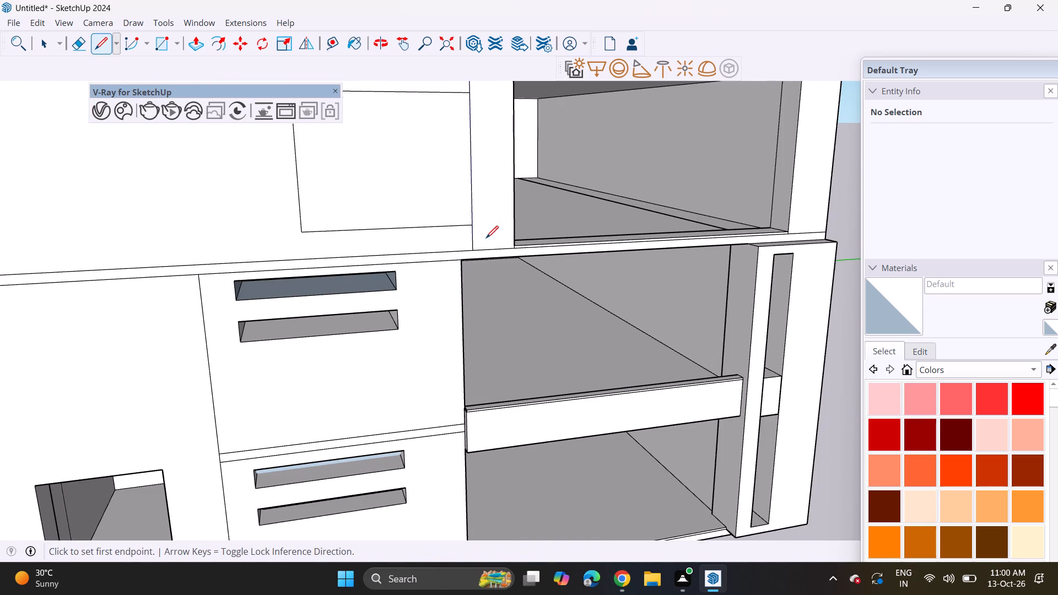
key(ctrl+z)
Draw short vertical lines joining the bay-side corners of the third-, fourth-, fifth- and sixth-storey side windows across the slab bands.
scroll(486, 238, down, 5)
middle_drag(482, 157, 482, 247)
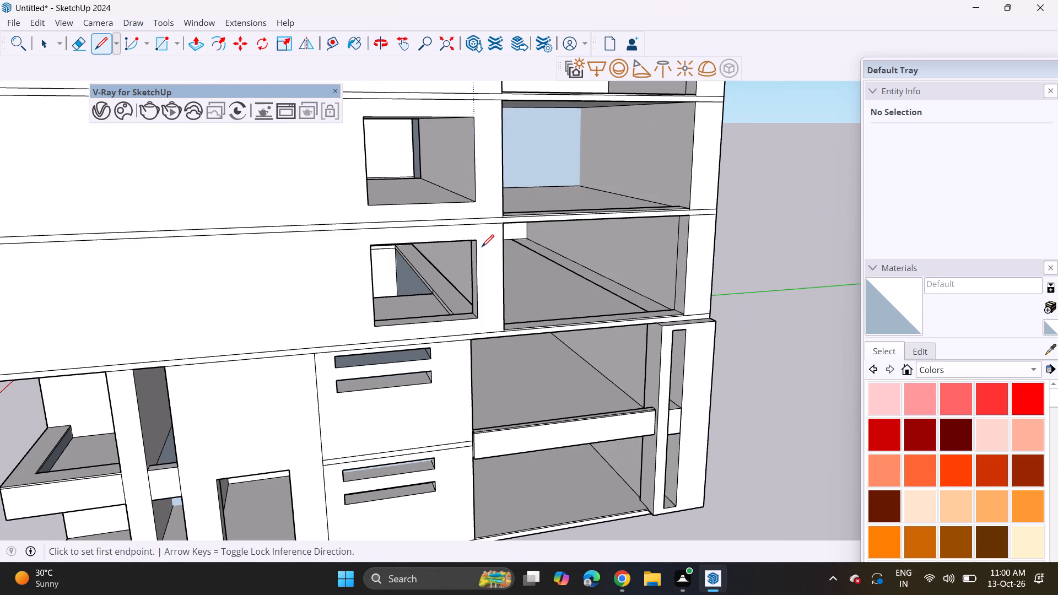
click(477, 242)
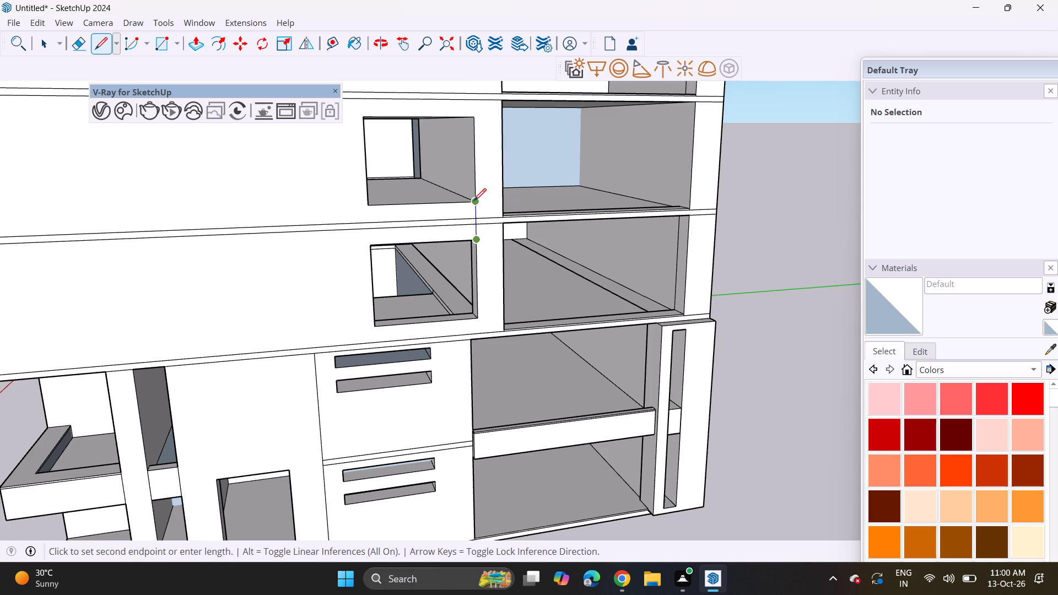
click(474, 201)
click(477, 114)
shift+middle_drag(477, 114, 479, 282)
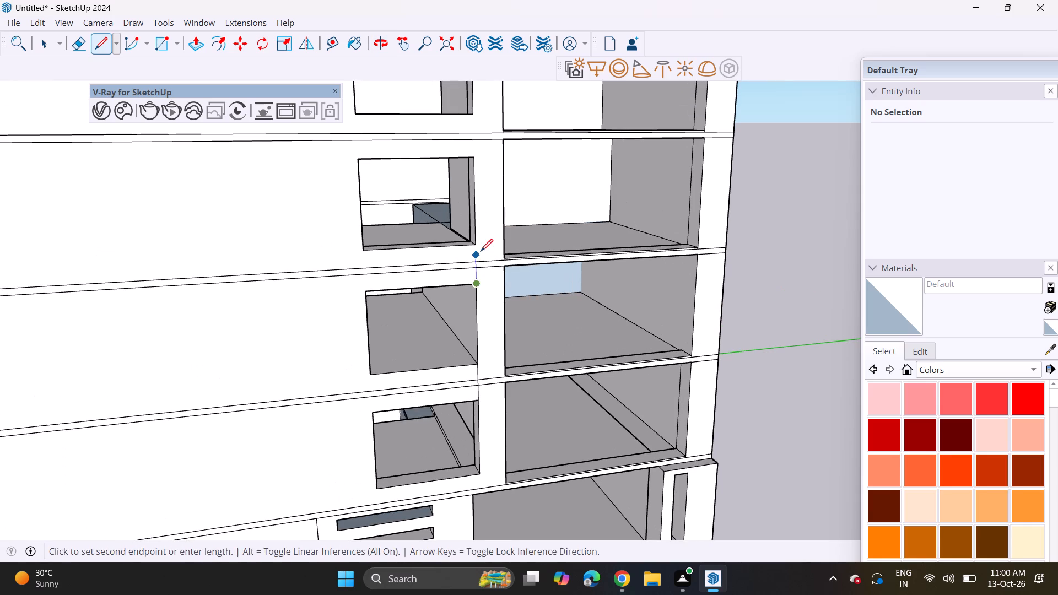
click(479, 240)
key(ctrl+z)
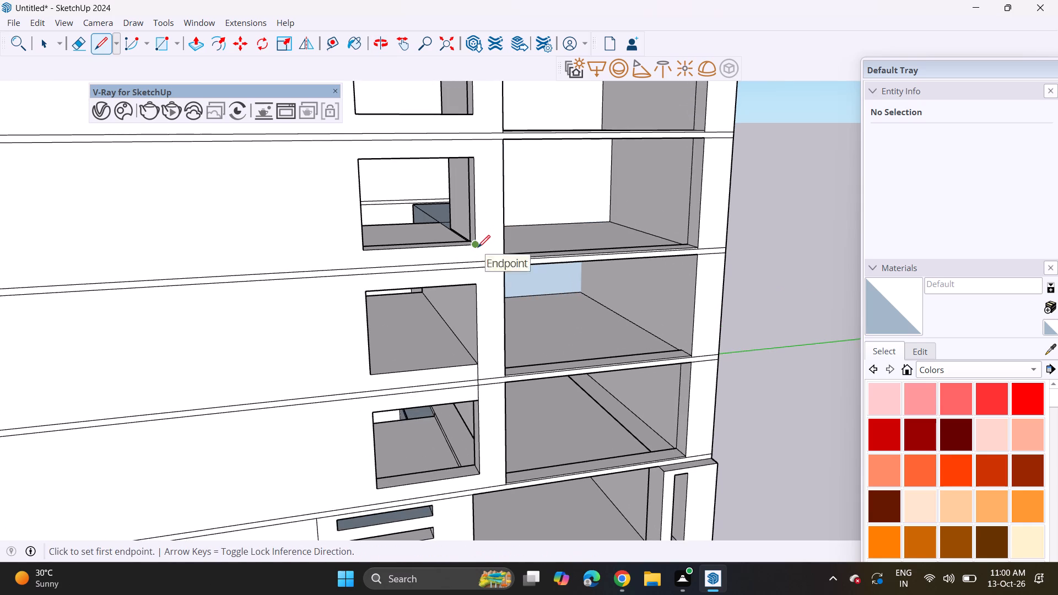
click(477, 242)
click(482, 281)
middle_drag(487, 214, 508, 356)
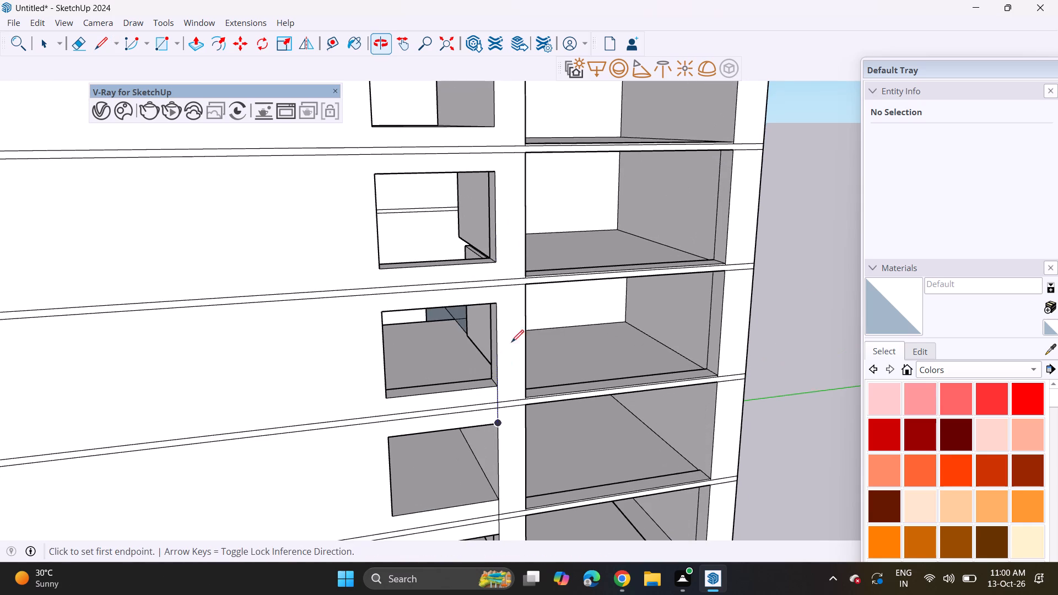
click(496, 304)
click(495, 265)
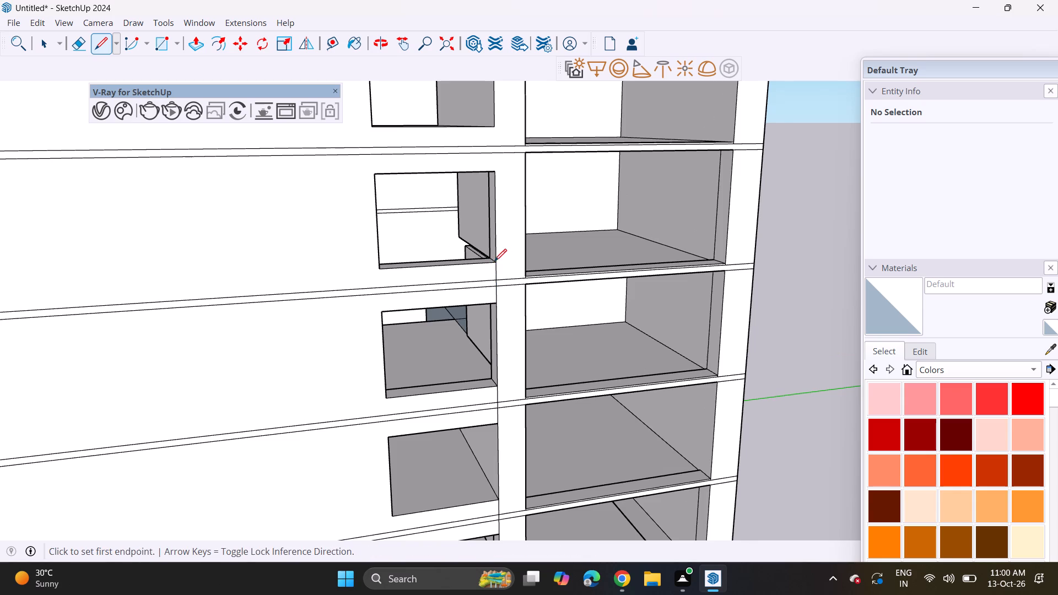
Continue the short vertical lines joining the bay-side window corners from the sixth storey up to the ninth storey.
middle_drag(493, 221, 503, 378)
click(503, 333)
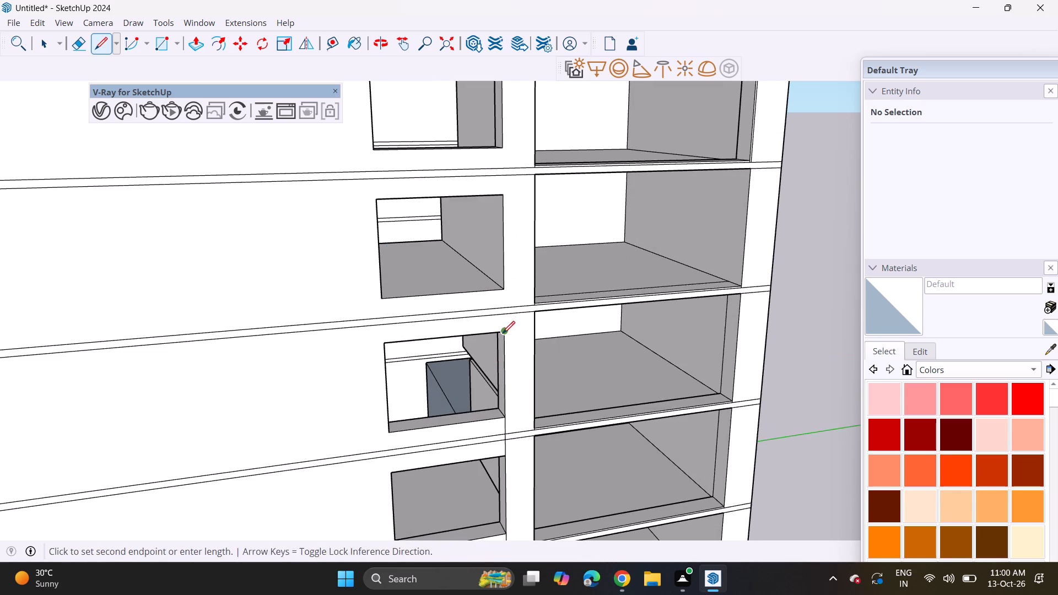
click(504, 289)
scroll(505, 239, down, 3)
shift+middle_drag(533, 238, 537, 351)
scroll(512, 390, up, 4)
click(506, 350)
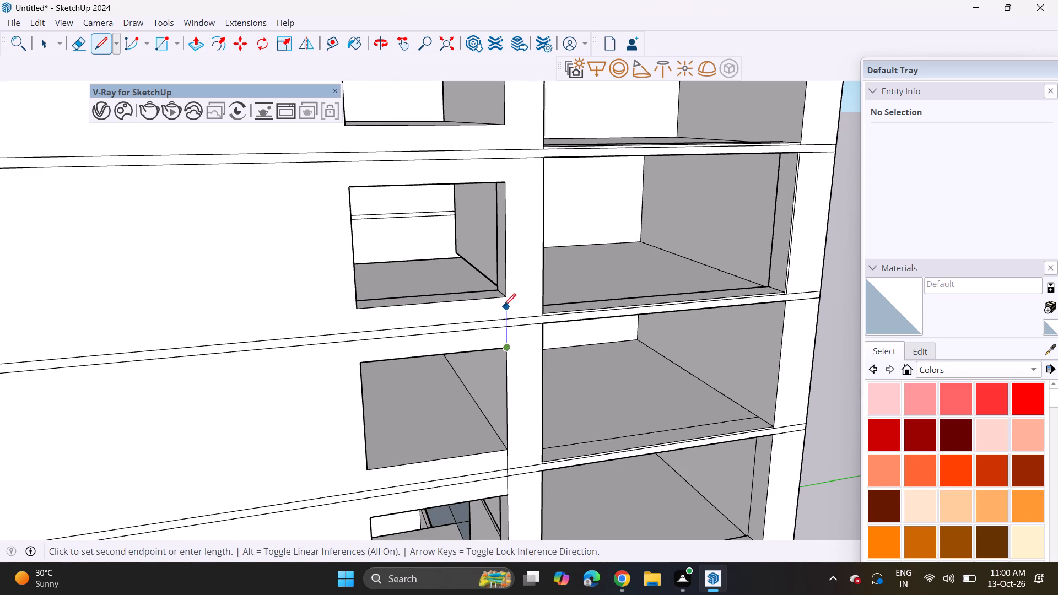
click(503, 293)
shift+middle_drag(508, 272, 509, 469)
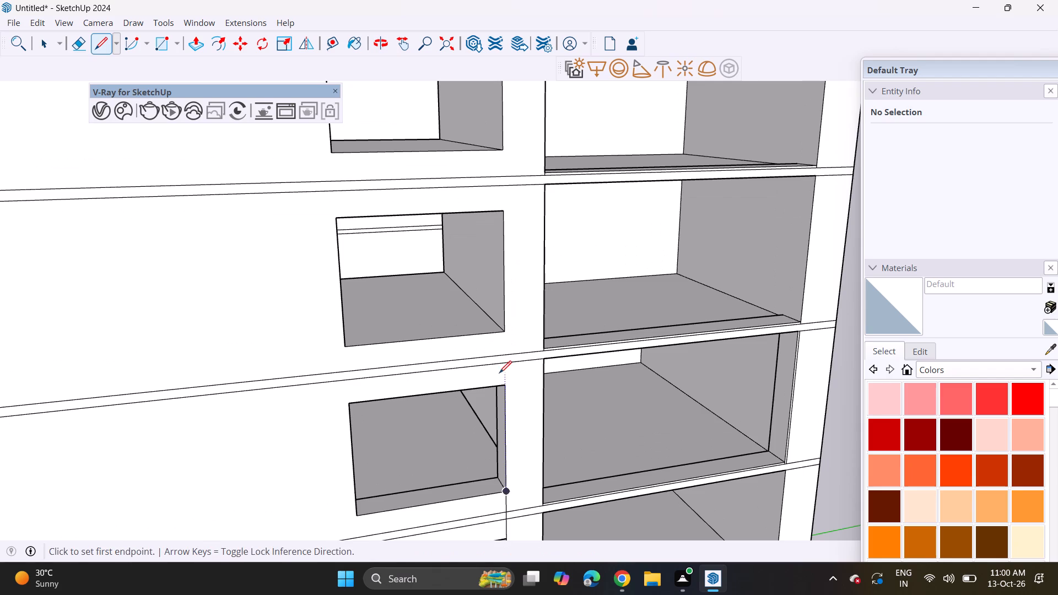
click(505, 382)
click(507, 332)
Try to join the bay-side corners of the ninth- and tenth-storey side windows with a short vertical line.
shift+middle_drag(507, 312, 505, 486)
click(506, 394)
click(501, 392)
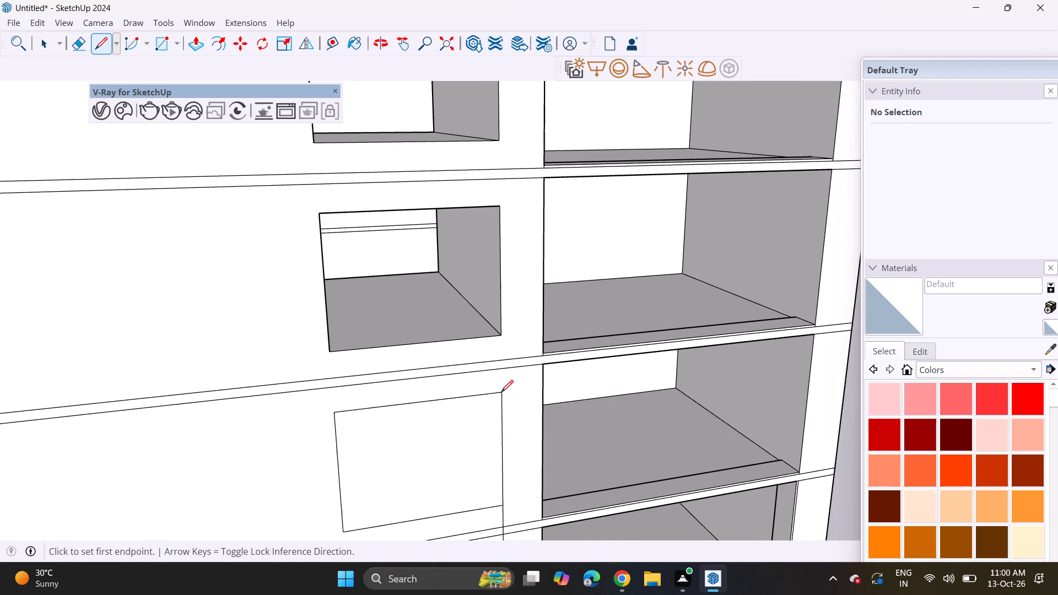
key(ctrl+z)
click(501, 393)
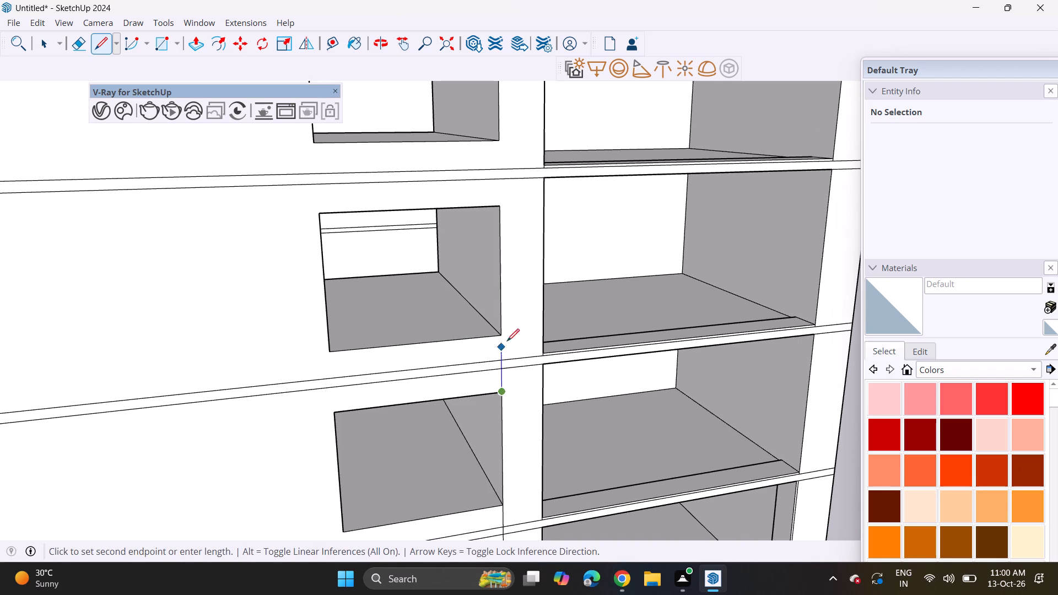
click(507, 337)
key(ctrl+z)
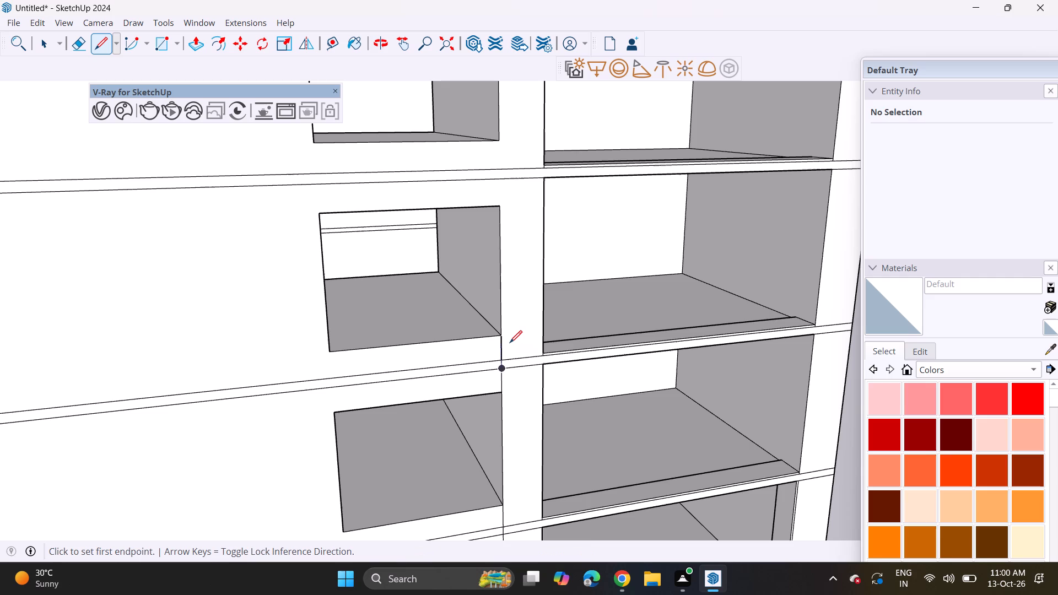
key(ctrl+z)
Draw short vertical lines joining the bay-side window corners across the slab bands from the ninth storey to the eleventh.
click(501, 333)
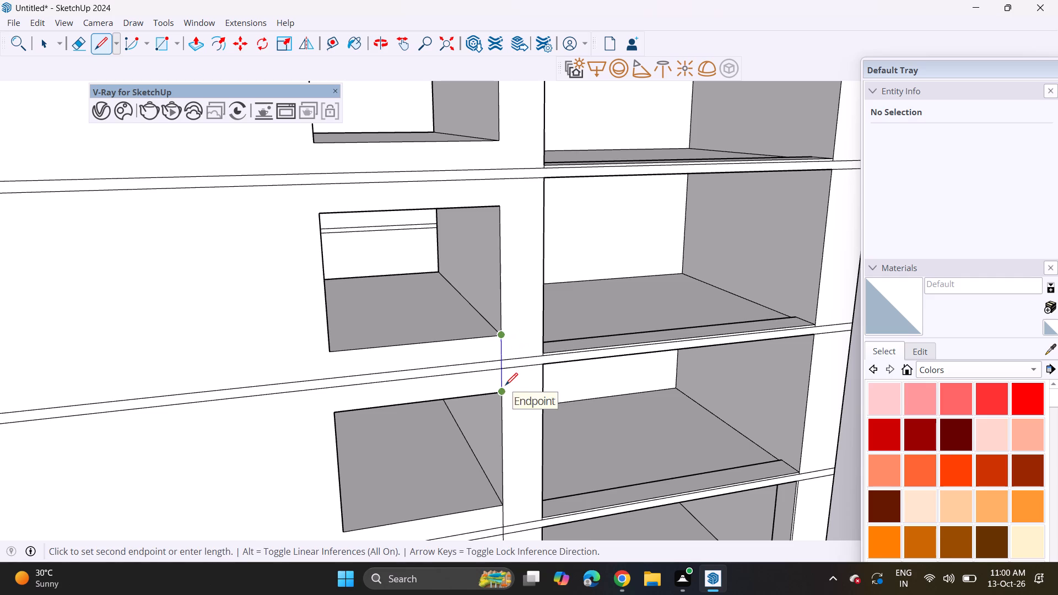
click(505, 385)
scroll(498, 327, down, 3)
shift+middle_drag(498, 327, 496, 453)
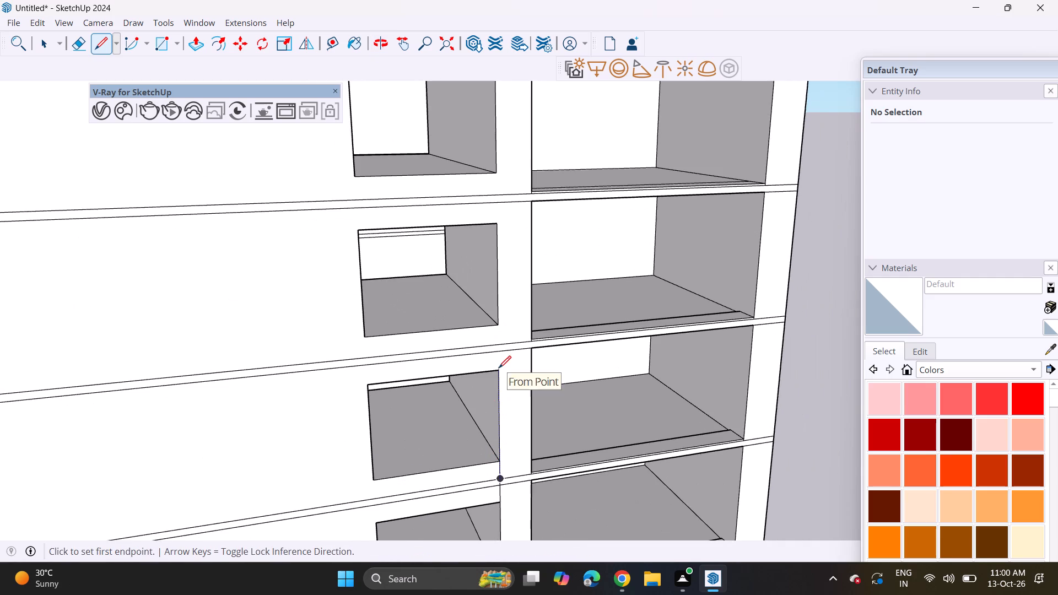
click(498, 374)
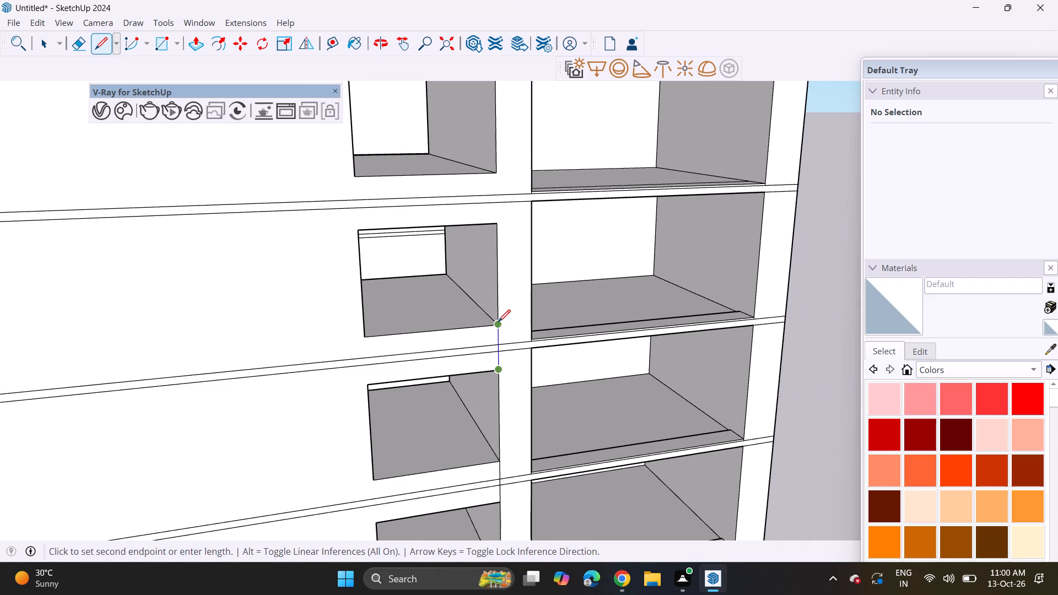
click(498, 322)
Draw short vertical lines joining the bay-side window corners across the slab bands from the eleventh storey to the top storey.
scroll(503, 306, down, 3)
shift+middle_drag(503, 312, 501, 394)
scroll(499, 336, up, 2)
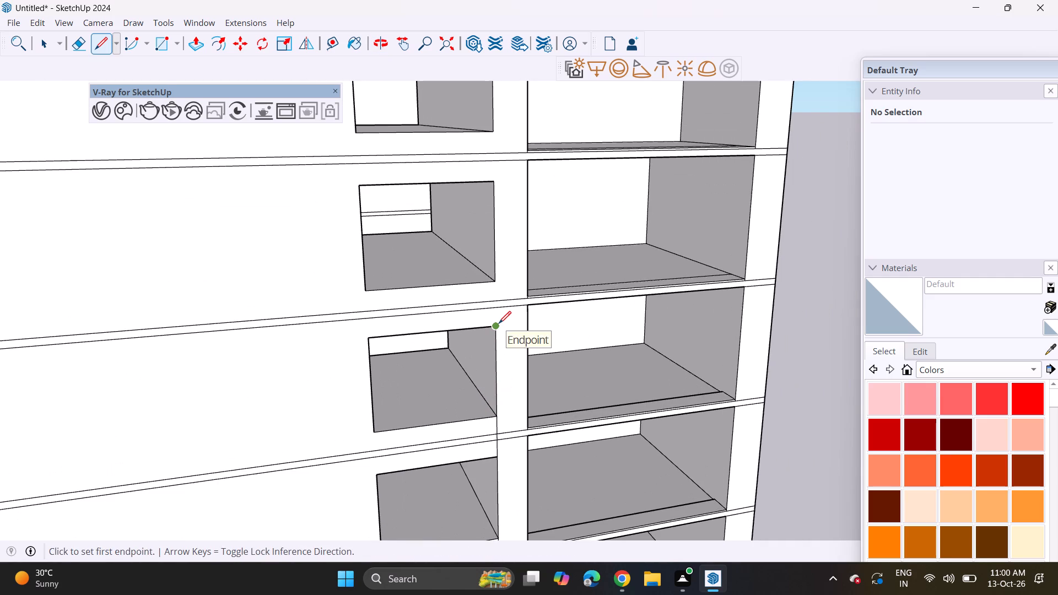
click(499, 323)
click(497, 275)
shift+middle_drag(511, 366, 485, 464)
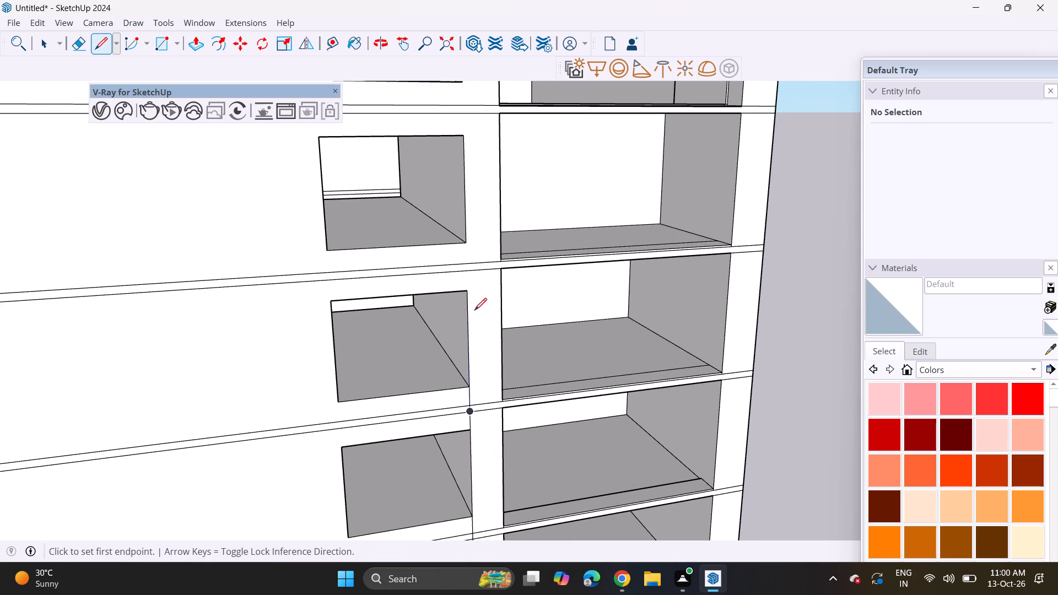
click(469, 295)
click(469, 246)
shift+middle_drag(473, 225, 486, 372)
click(474, 291)
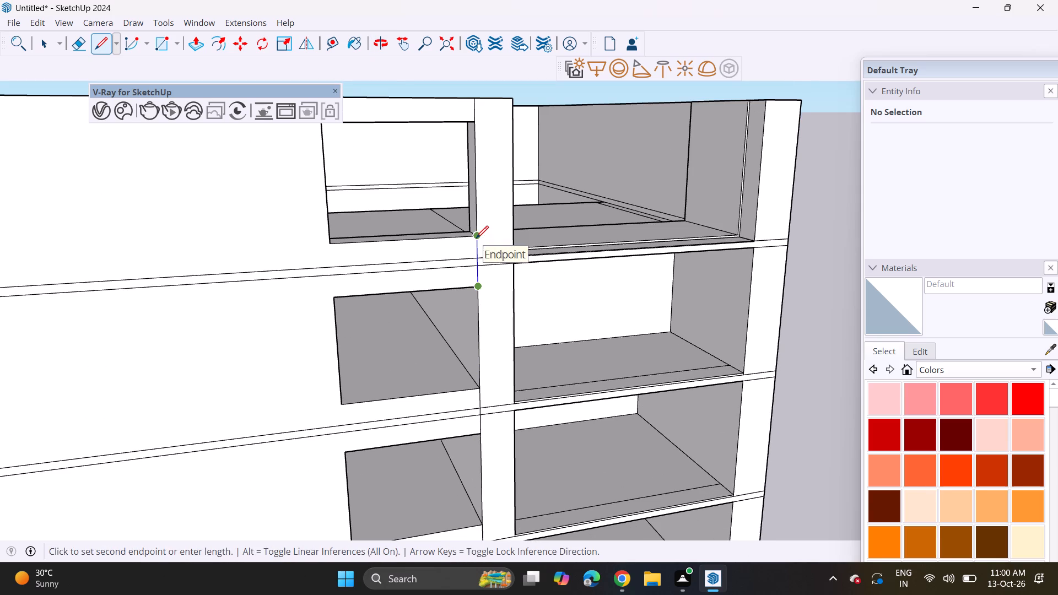
click(476, 238)
Erase the slab-band lines crossing the vertical strip between the side windows and the bays on the upper storeys.
drag(75, 47, 84, 51)
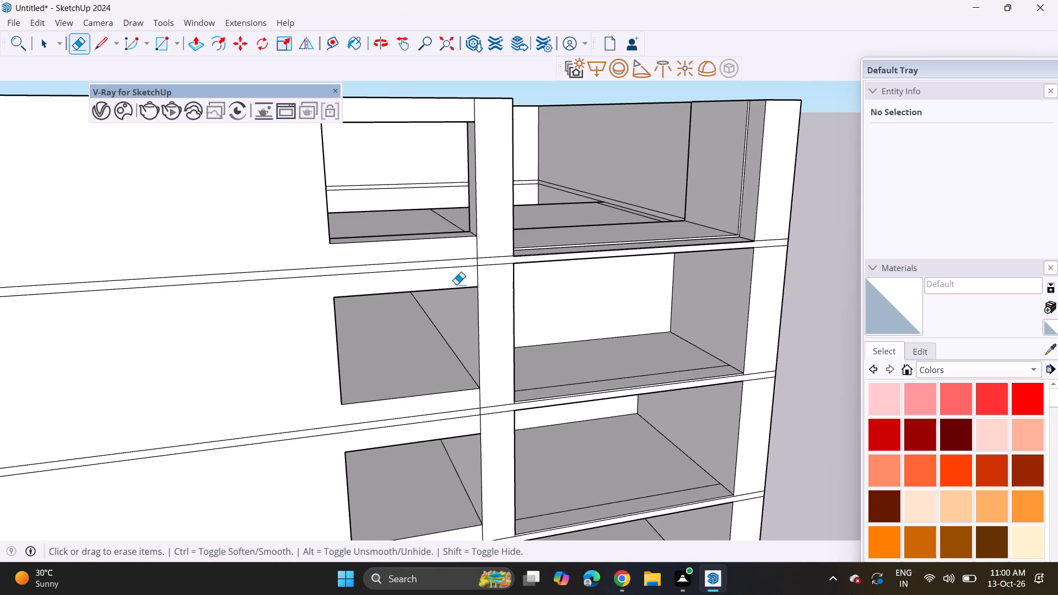
drag(493, 253, 493, 283)
drag(503, 370, 503, 421)
middle_drag(519, 466, 487, 238)
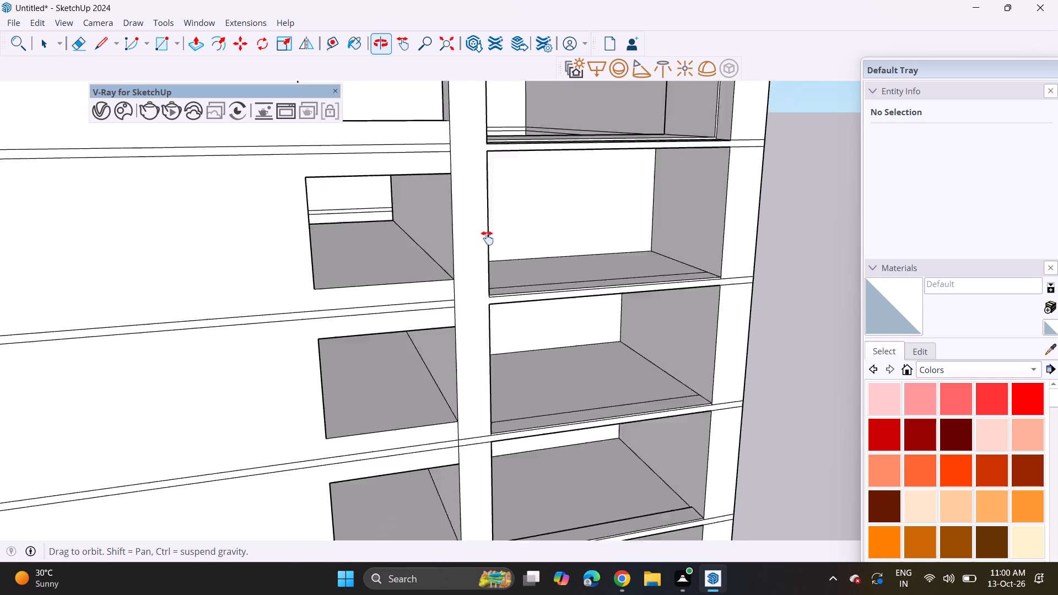
middle_drag(487, 238, 489, 155)
shift+scroll(489, 155, up, 1)
drag(467, 157, 456, 376)
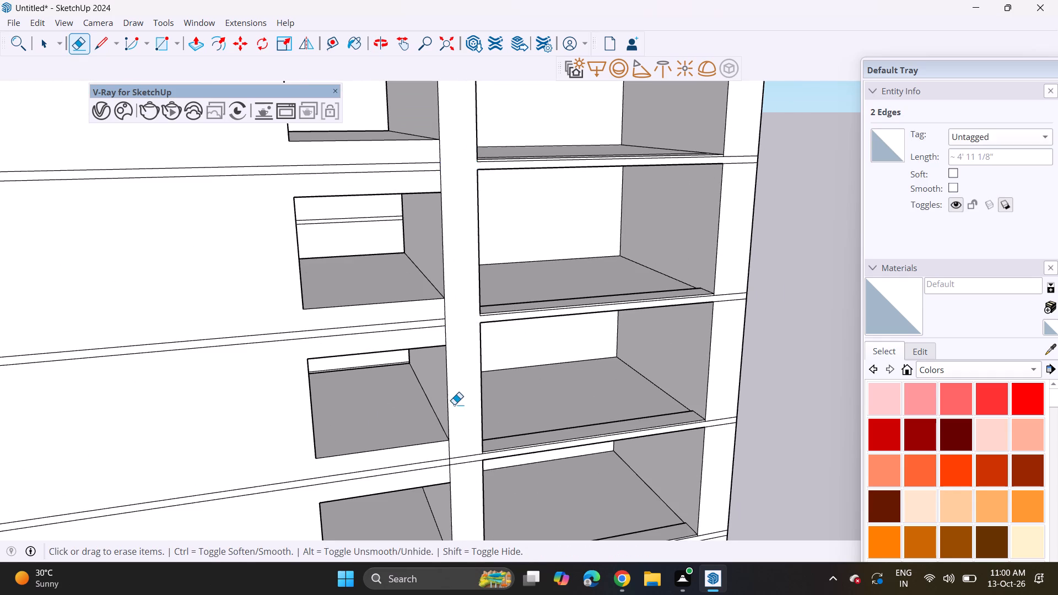
shift+middle_drag(454, 404, 454, 174)
drag(462, 253, 462, 359)
shift+middle_drag(463, 364, 465, 216)
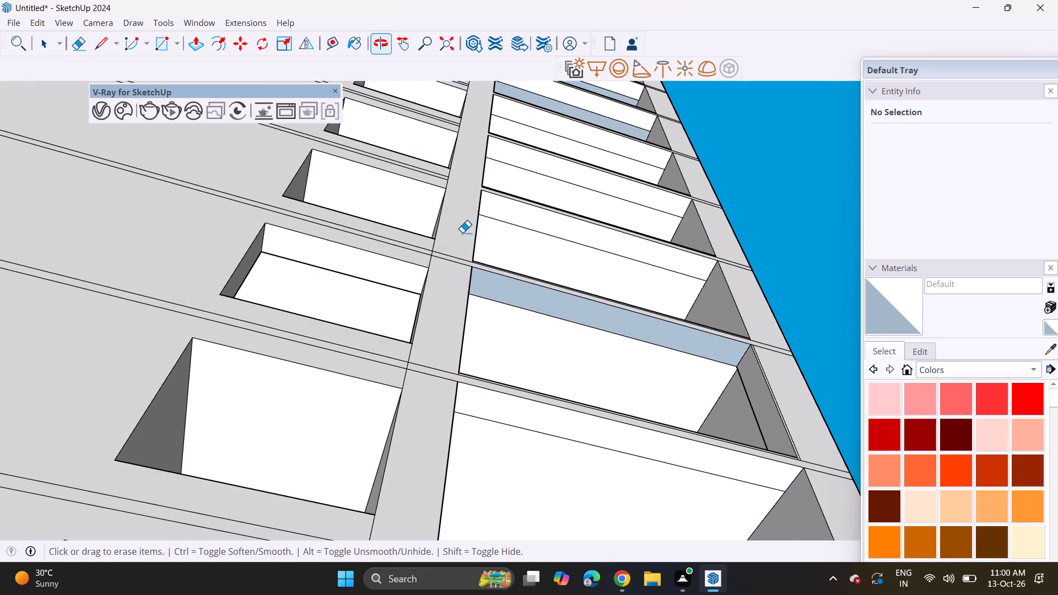
drag(461, 249, 445, 310)
Erase the remaining slab-band lines across the same vertical strip on the lower storeys, down to the third storey.
middle_drag(430, 356, 415, 490)
shift+middle_drag(415, 490, 441, 312)
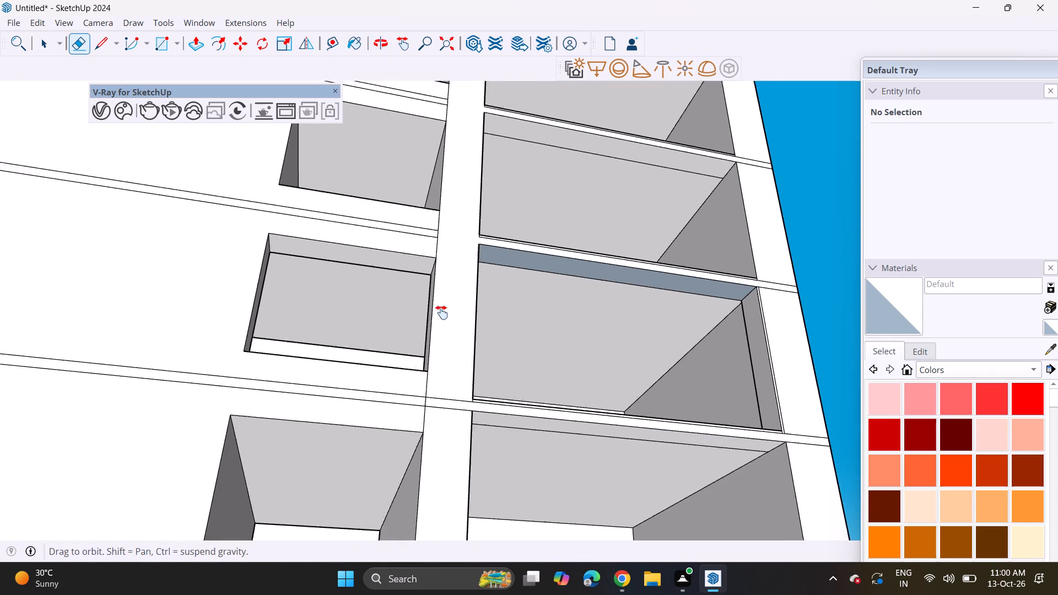
shift+middle_drag(441, 312, 446, 289)
middle_drag(454, 263, 452, 393)
drag(469, 392, 472, 452)
shift+middle_drag(472, 456, 465, 232)
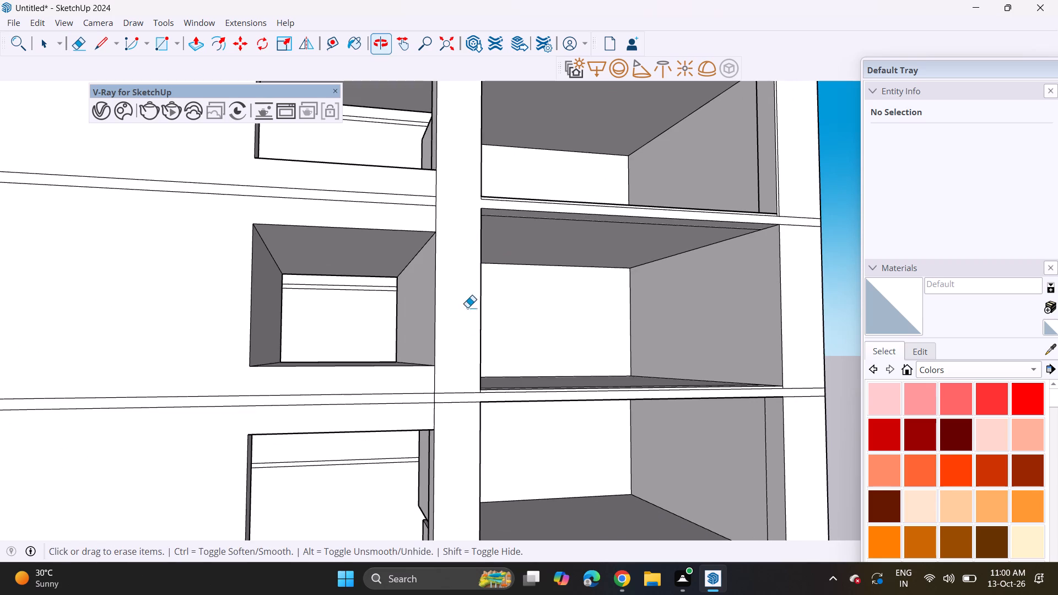
drag(462, 380, 462, 425)
shift+middle_drag(463, 409, 463, 124)
drag(449, 262, 449, 391)
shift+middle_drag(449, 391, 453, 134)
drag(452, 180, 452, 367)
shift+middle_drag(449, 371, 451, 161)
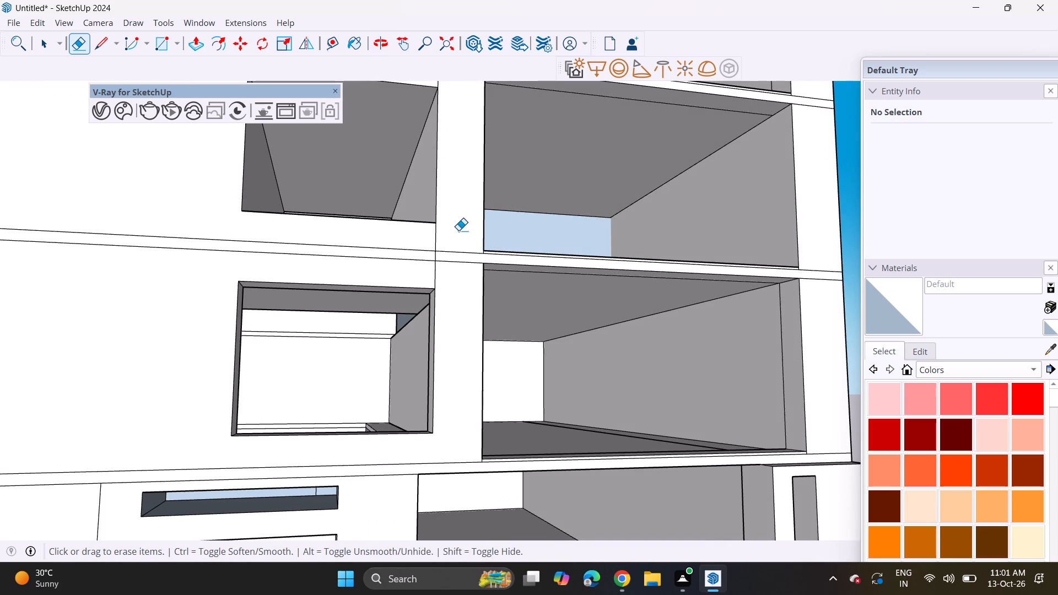
drag(458, 235, 457, 303)
Draw a short vertical line across an upper slab band, joining the strip-side corners of two neighbouring bay openings.
shift+middle_drag(449, 225, 433, 322)
middle_drag(444, 246, 425, 365)
middle_drag(421, 205, 421, 313)
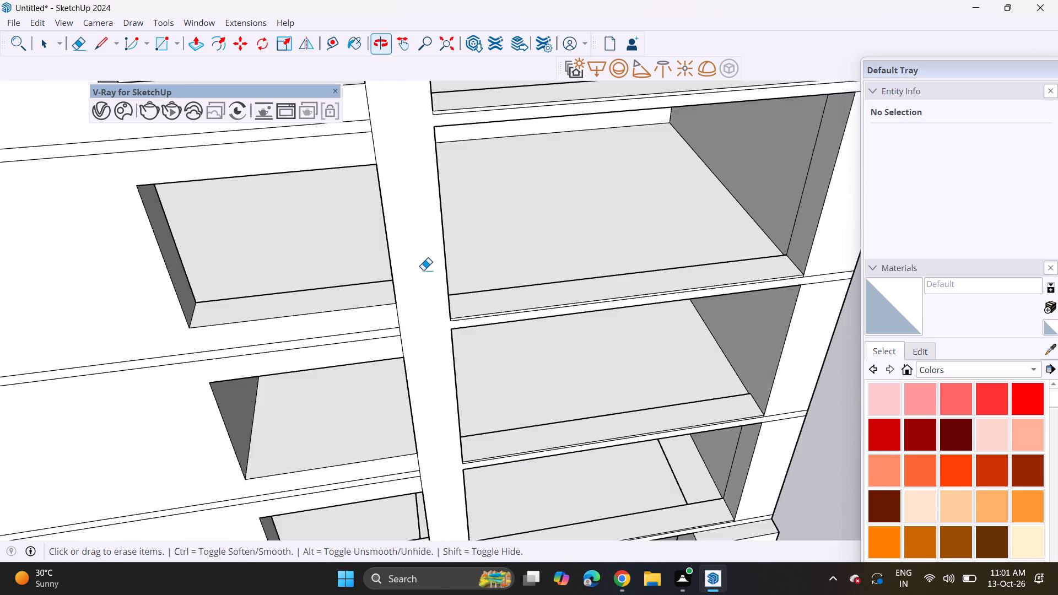
scroll(423, 270, down, 15)
shift+middle_drag(415, 258, 424, 370)
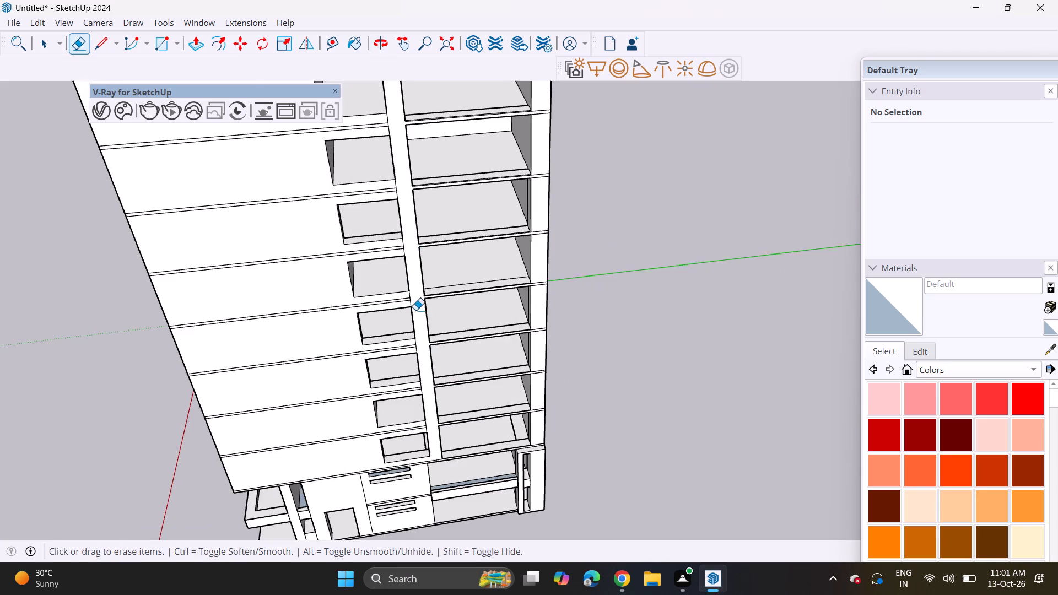
scroll(415, 310, down, 9)
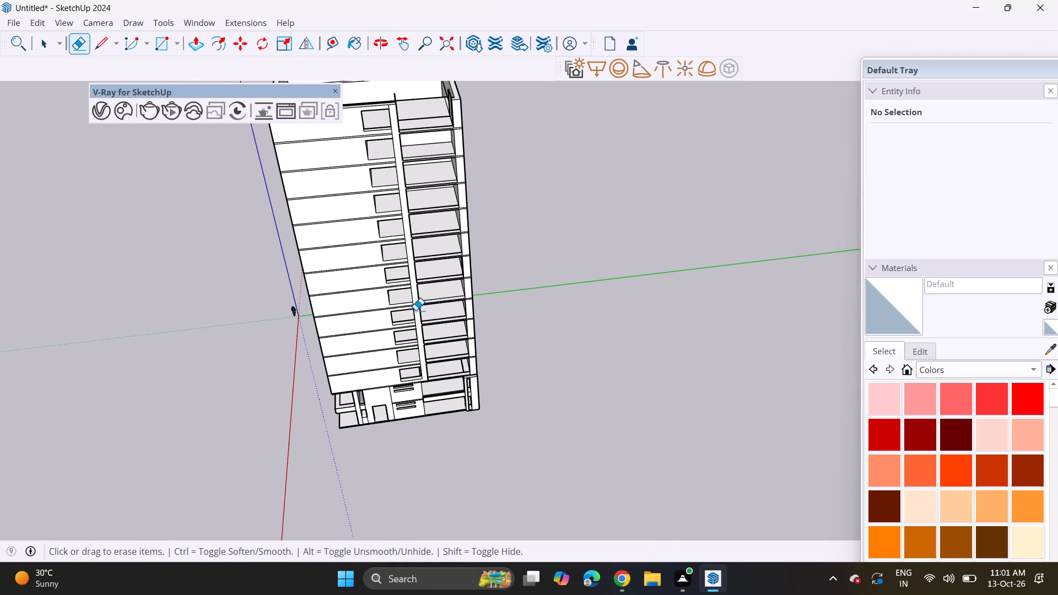
drag(101, 41, 108, 44)
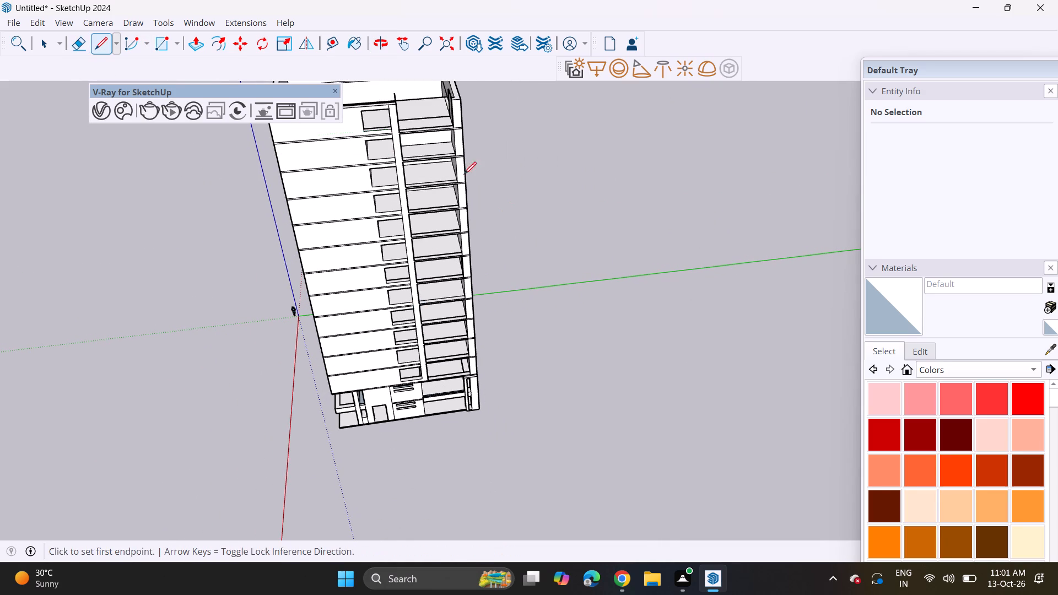
scroll(411, 118, up, 16)
scroll(389, 158, up, 4)
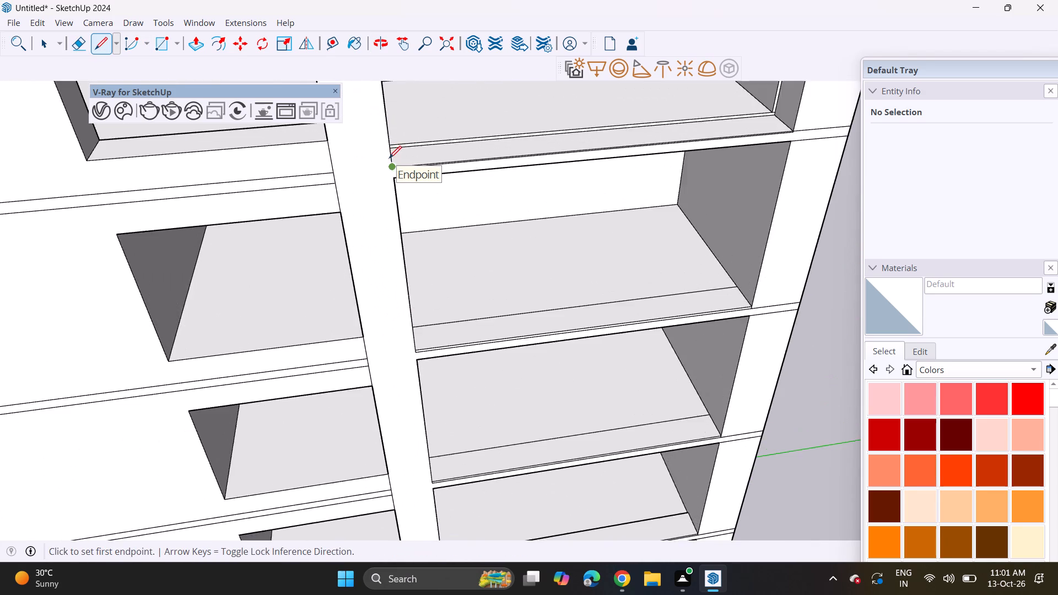
scroll(389, 158, up, 11)
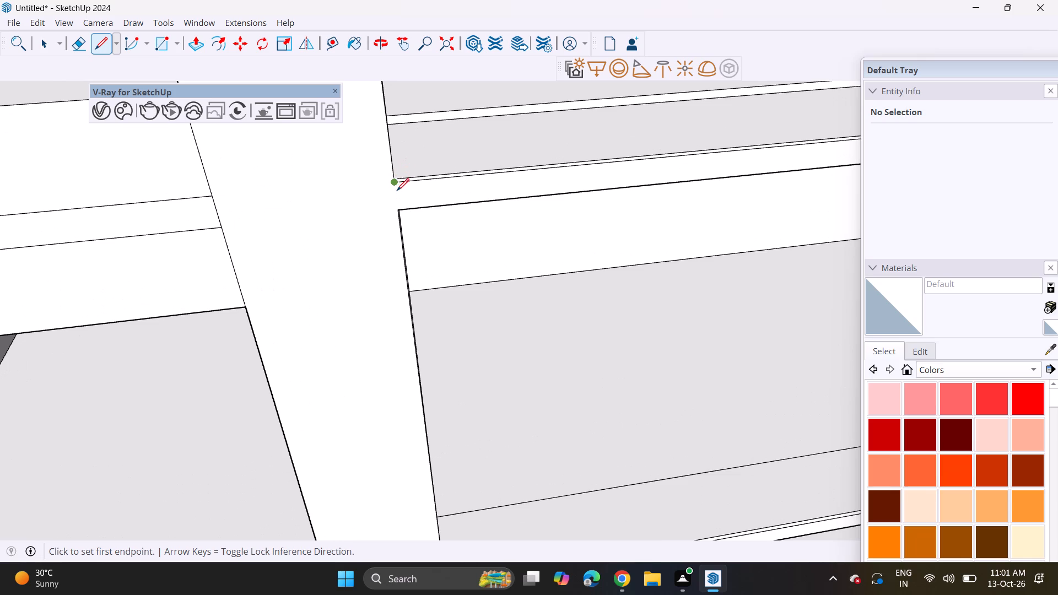
scroll(396, 185, up, 1)
click(396, 185)
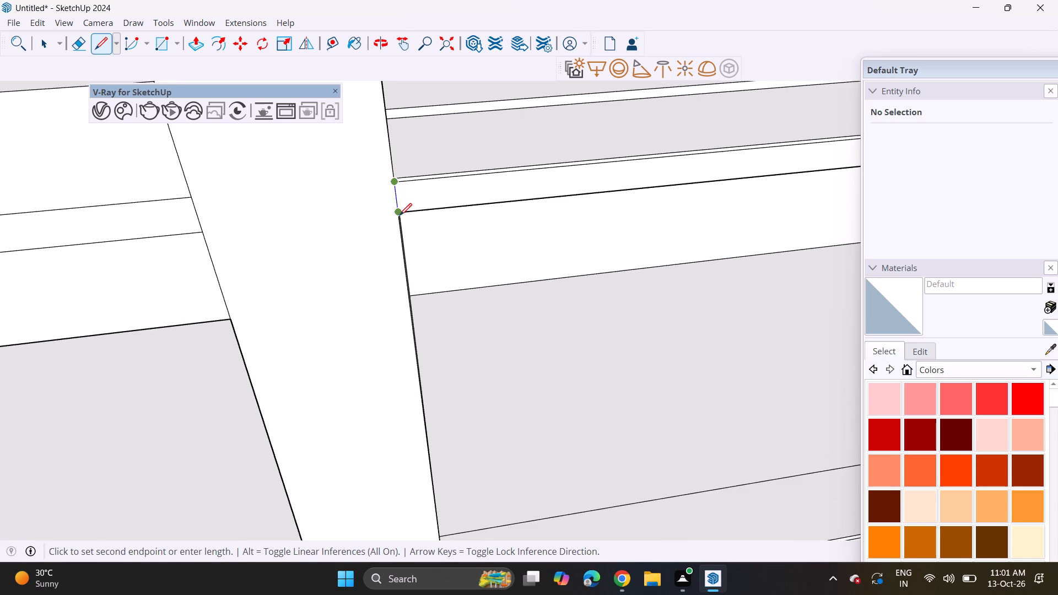
click(400, 215)
Draw matching short vertical lines along the strip's bay-side edge across the next three slab bands down.
shift+middle_drag(401, 313, 377, 108)
shift+middle_drag(402, 415, 398, 101)
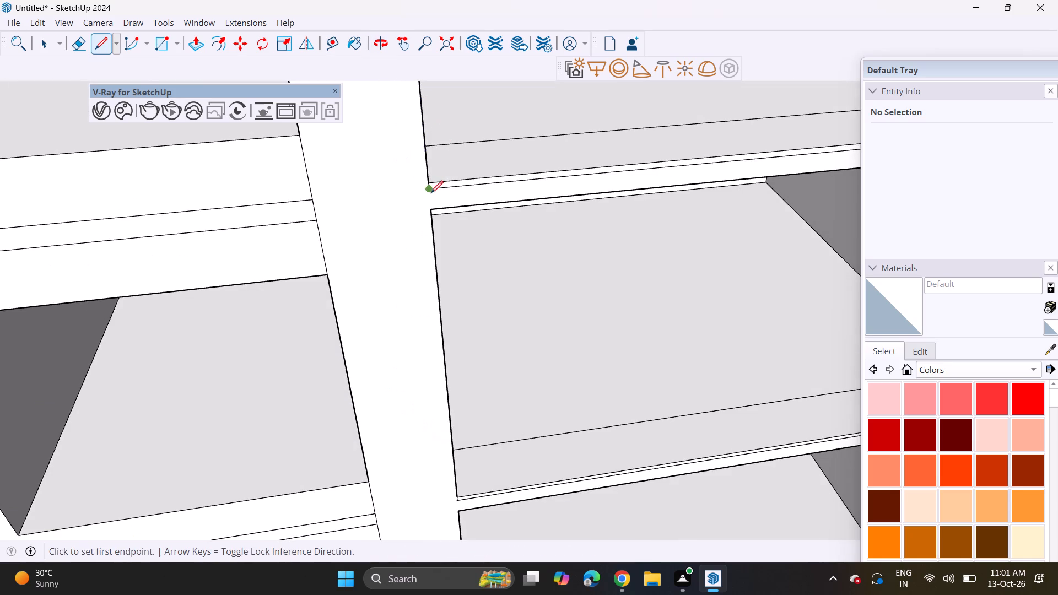
click(429, 187)
click(434, 210)
shift+middle_drag(444, 309, 435, 197)
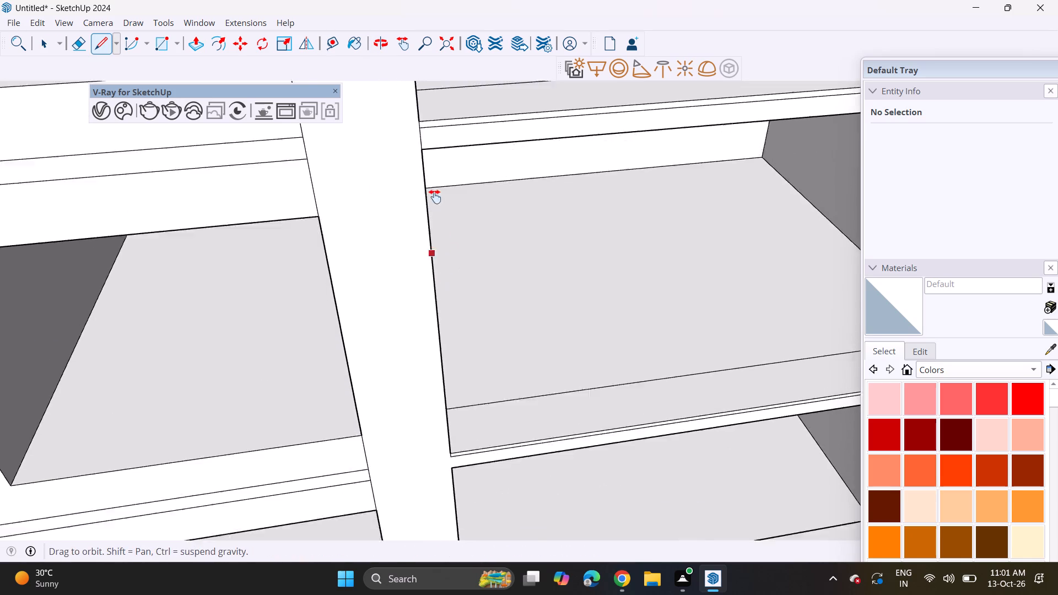
shift+middle_drag(435, 197, 435, 73)
drag(444, 188, 445, 193)
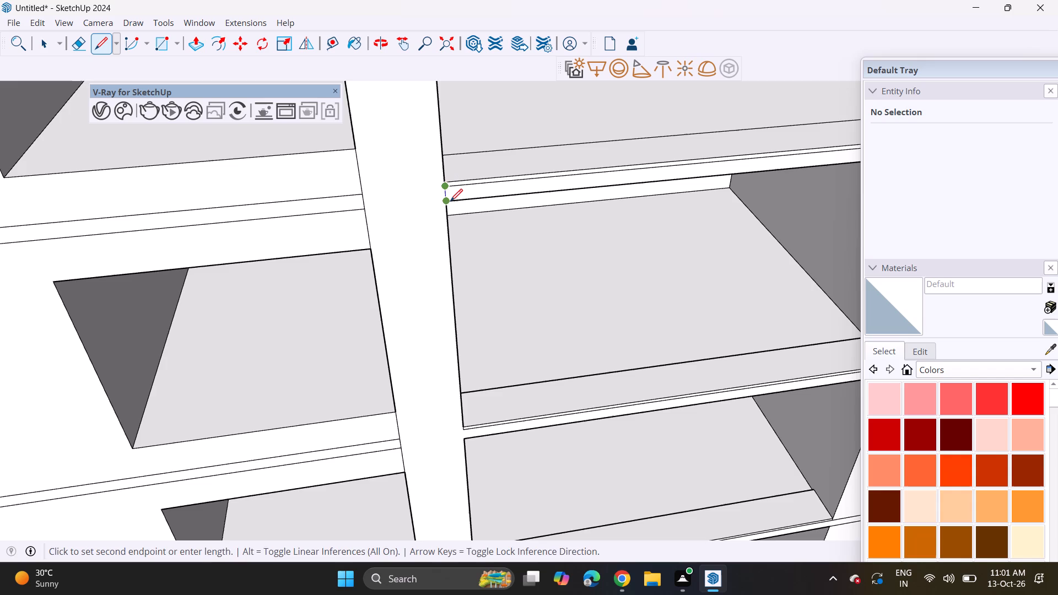
click(450, 201)
middle_drag(458, 267, 429, 72)
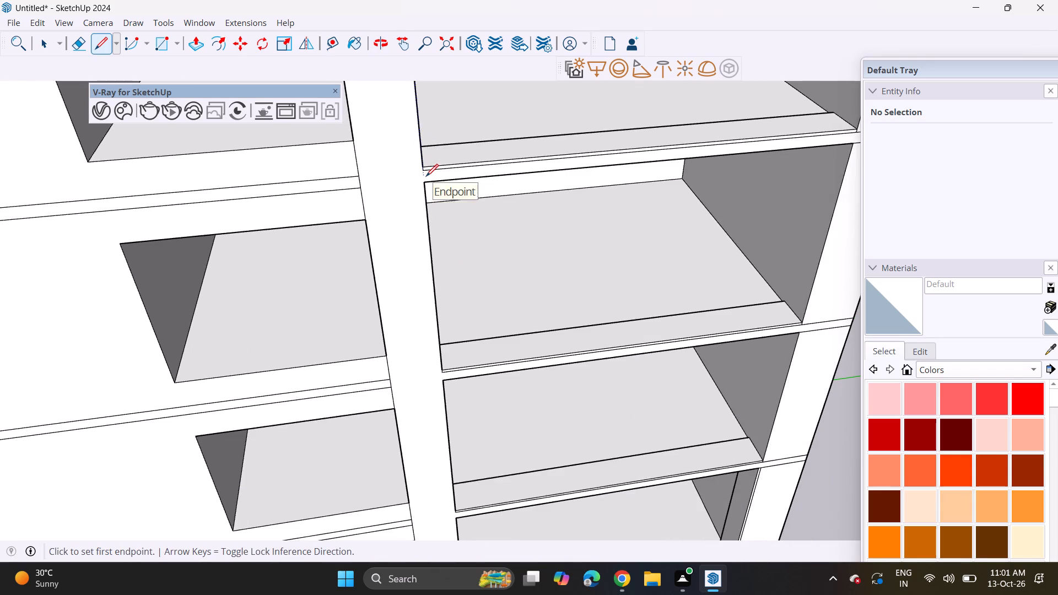
scroll(426, 176, up, 10)
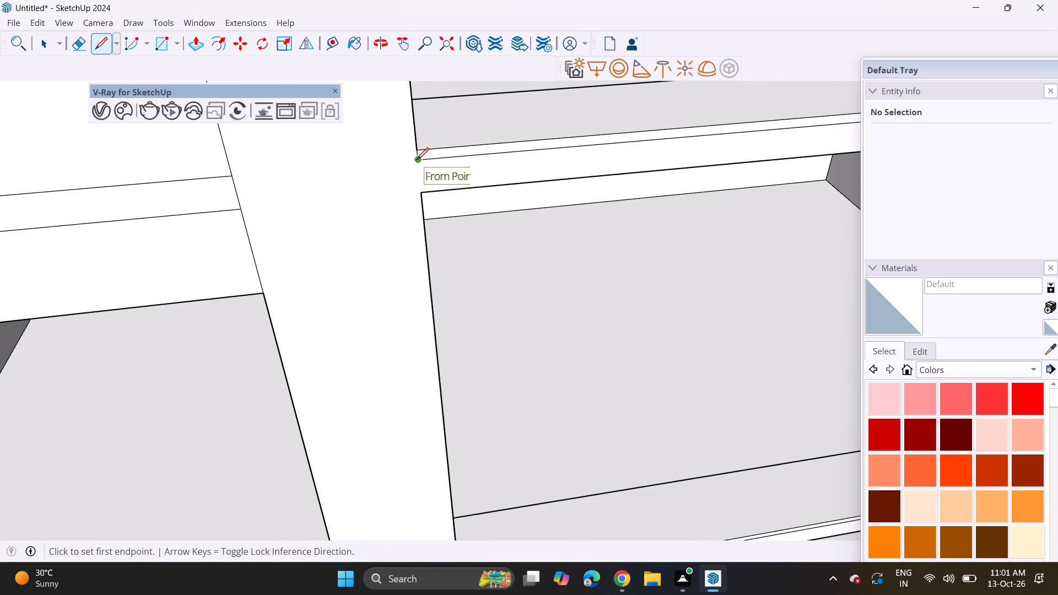
click(417, 160)
click(419, 205)
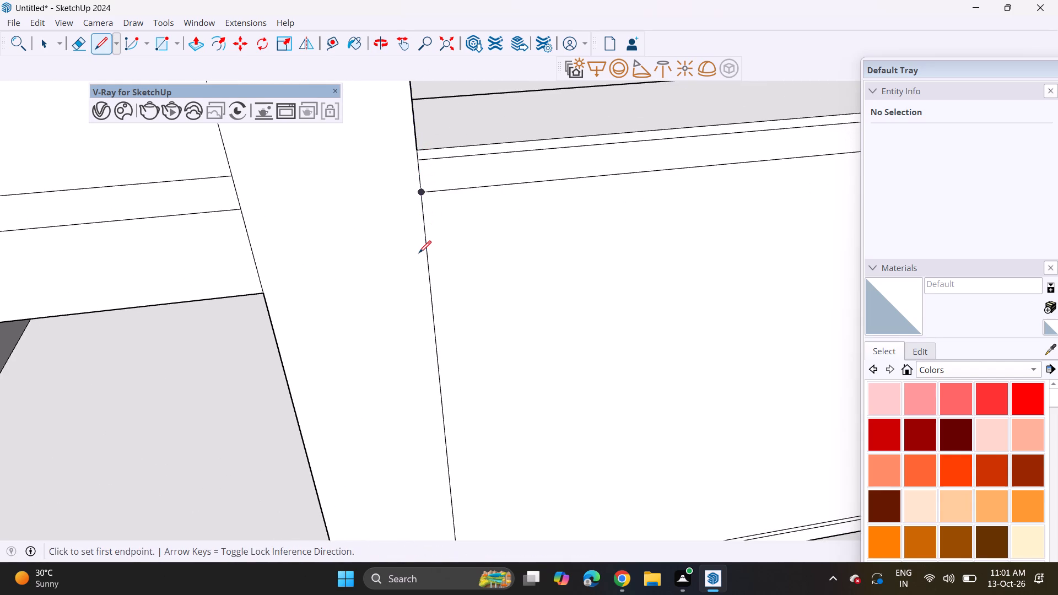
key(ctrl+z)
click(423, 198)
click(421, 161)
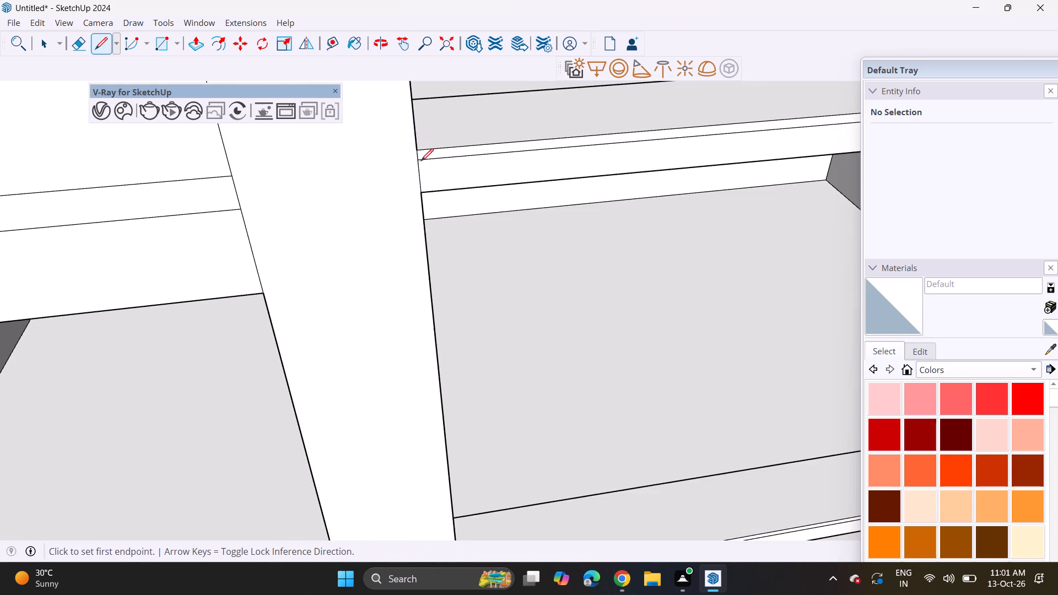
Draw short vertical lines along the strip's bay-side edge across the next two slab bands down.
middle_drag(424, 300, 376, 28)
shift+middle_drag(391, 289, 385, 115)
scroll(415, 223, up, 7)
click(419, 256)
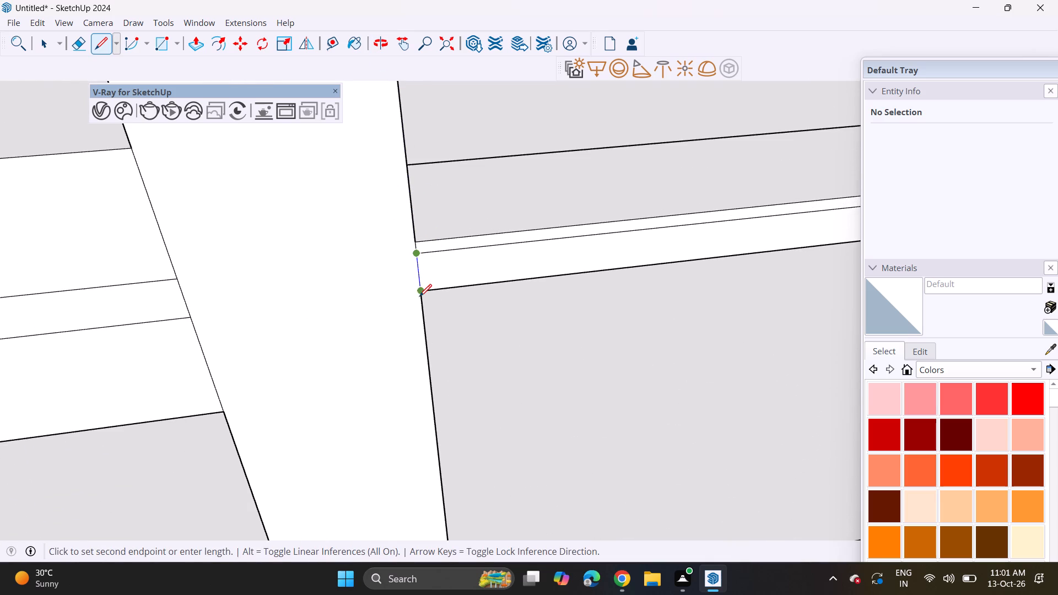
click(419, 296)
scroll(431, 279, down, 3)
middle_drag(467, 271, 277, 301)
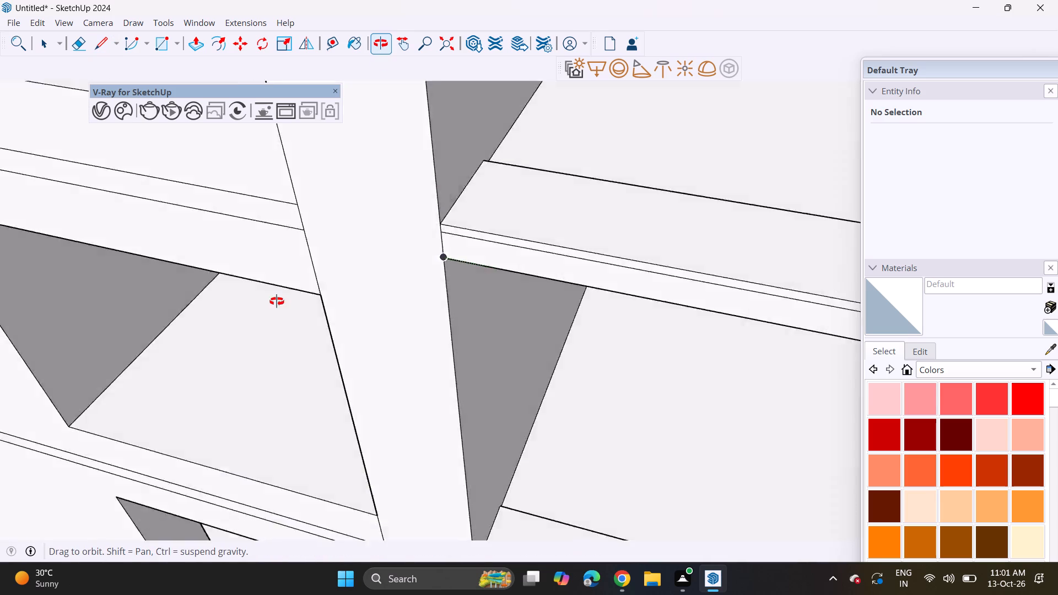
middle_drag(277, 301, 597, 161)
scroll(505, 330, down, 3)
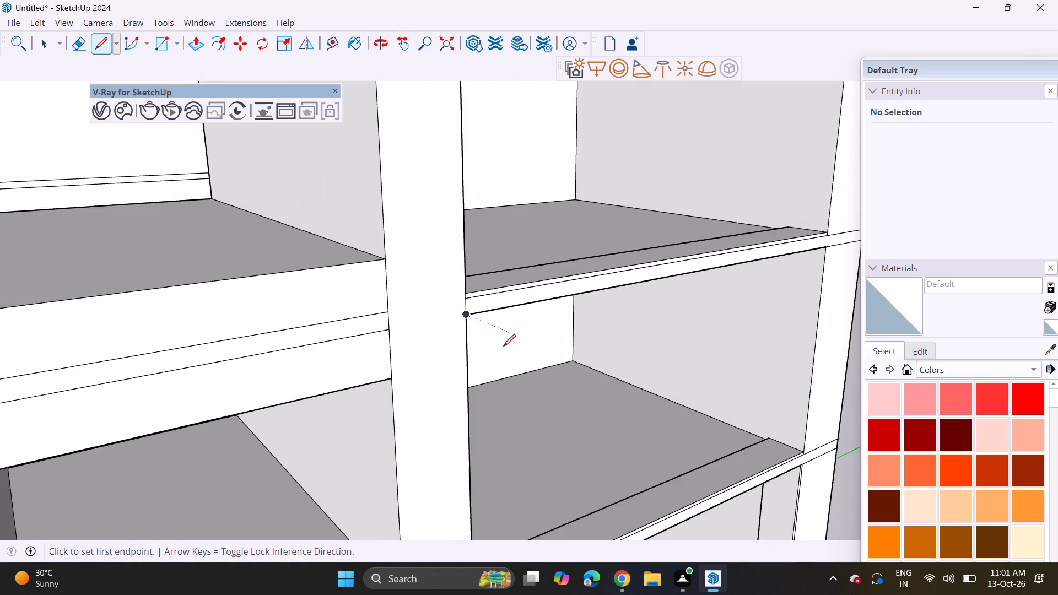
shift+middle_drag(485, 378, 423, 78)
shift+middle_drag(397, 320, 428, 402)
scroll(401, 210, up, 2)
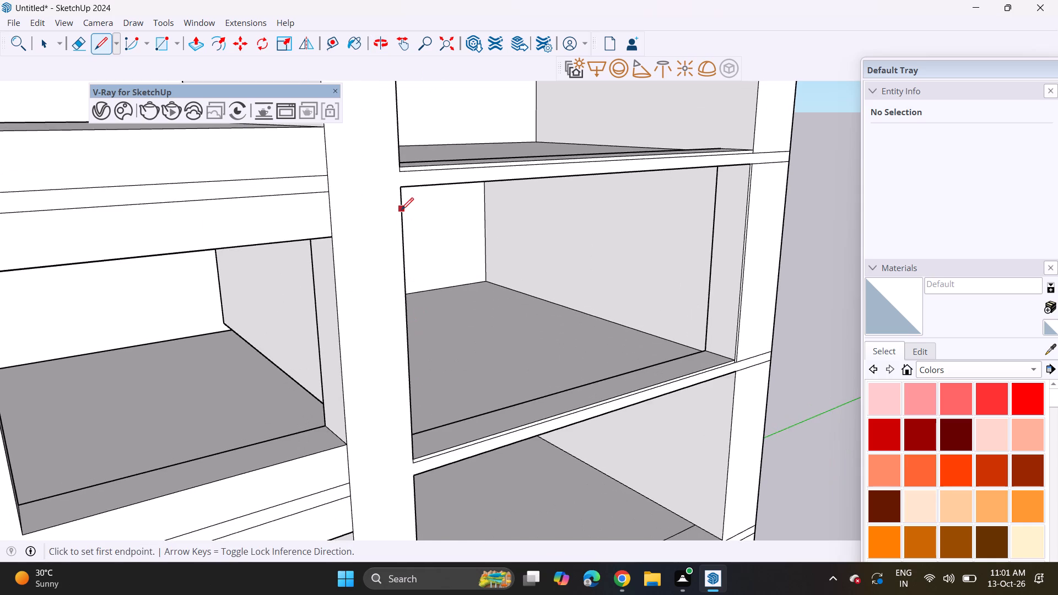
scroll(401, 210, up, 1)
drag(400, 159, 401, 165)
click(406, 184)
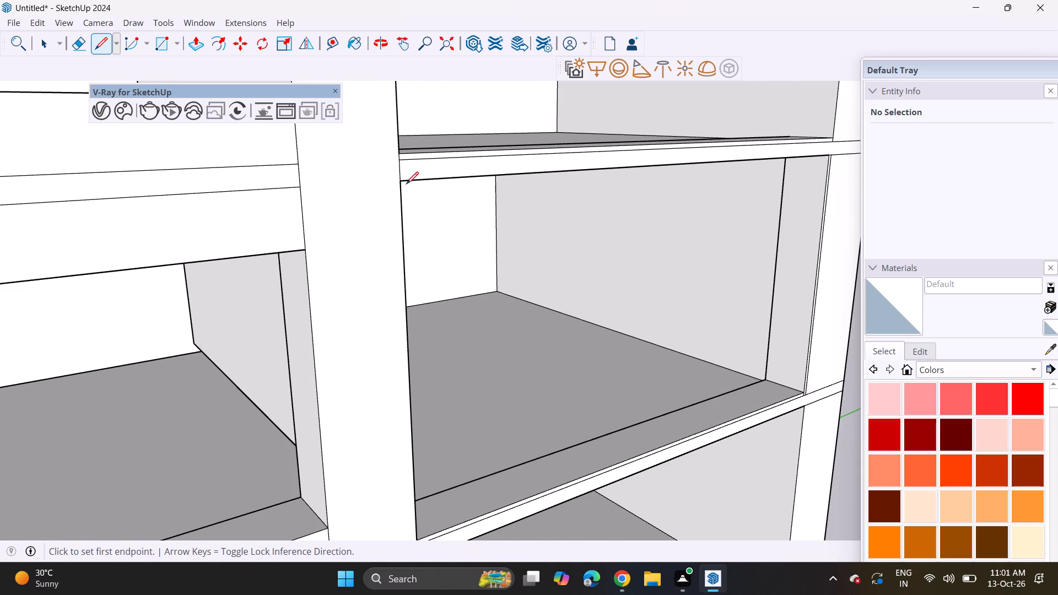
Continue the strip's bay-side edge with short vertical lines across the following three slab bands down.
shift+middle_drag(423, 393, 370, 70)
shift+middle_drag(348, 91, 400, 235)
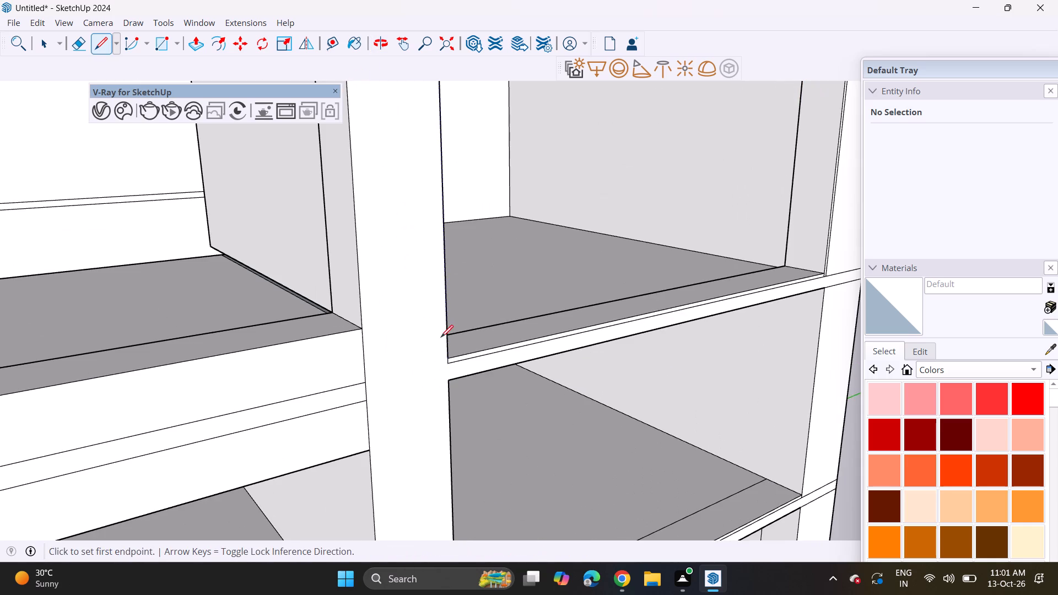
click(454, 366)
click(452, 382)
shift+middle_drag(482, 403, 425, 111)
shift+middle_drag(393, 165, 426, 251)
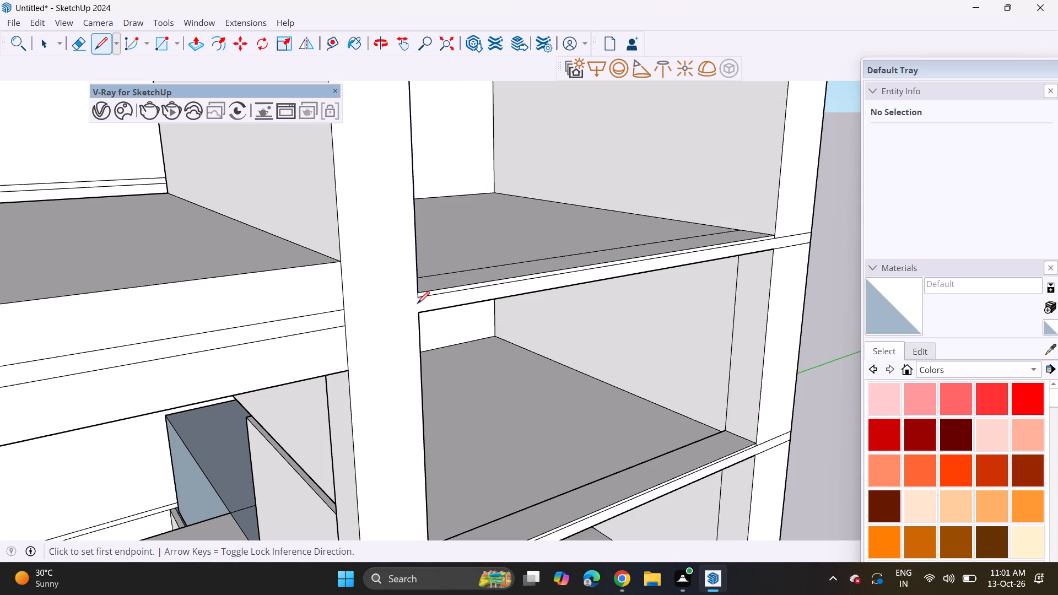
click(415, 300)
click(420, 316)
shift+middle_drag(433, 355, 393, 150)
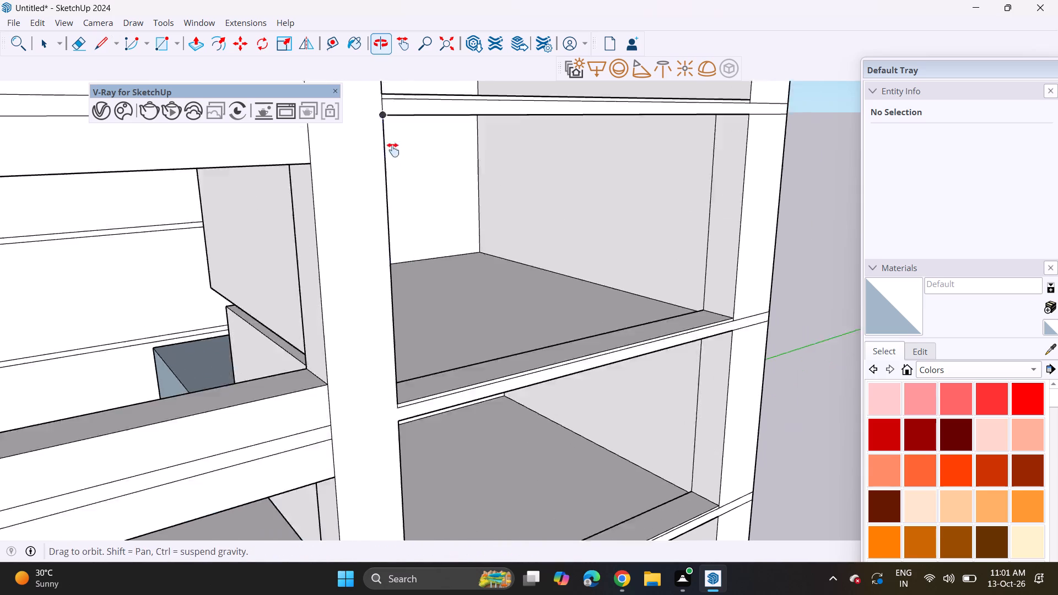
shift+middle_drag(393, 150, 393, 121)
click(350, 128)
click(354, 148)
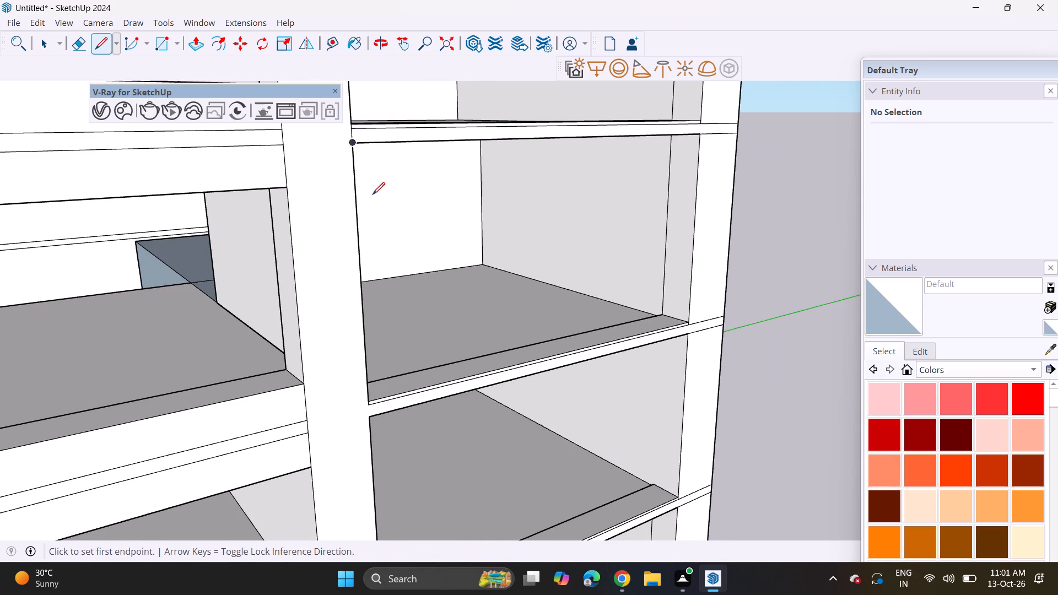
Draw the same short vertical line at the strip's bay-side edge across the next two lower slab bands.
click(368, 408)
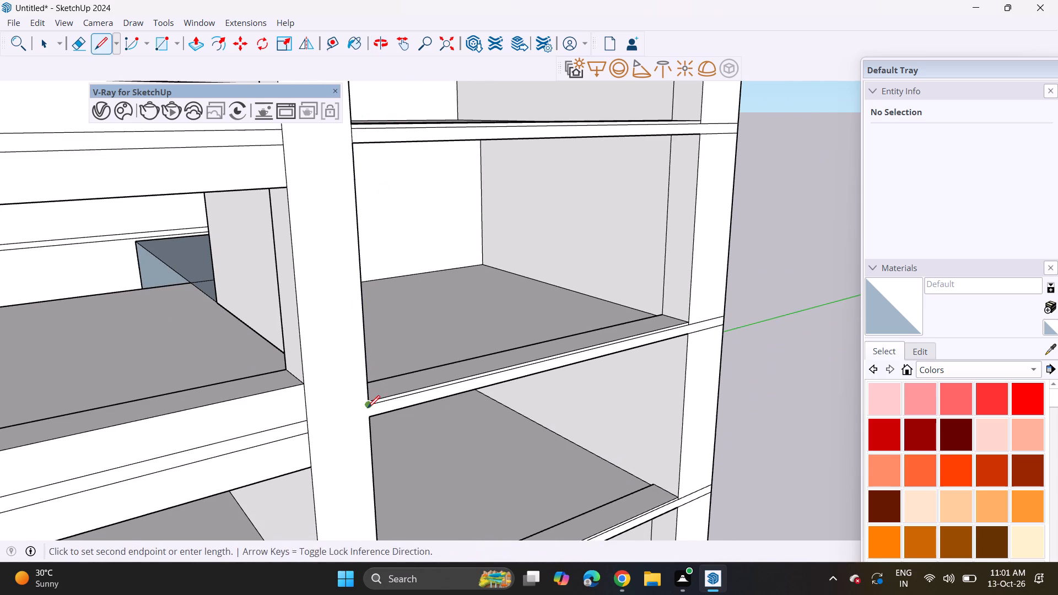
click(369, 421)
shift+middle_drag(393, 437, 411, 188)
scroll(407, 246, up, 7)
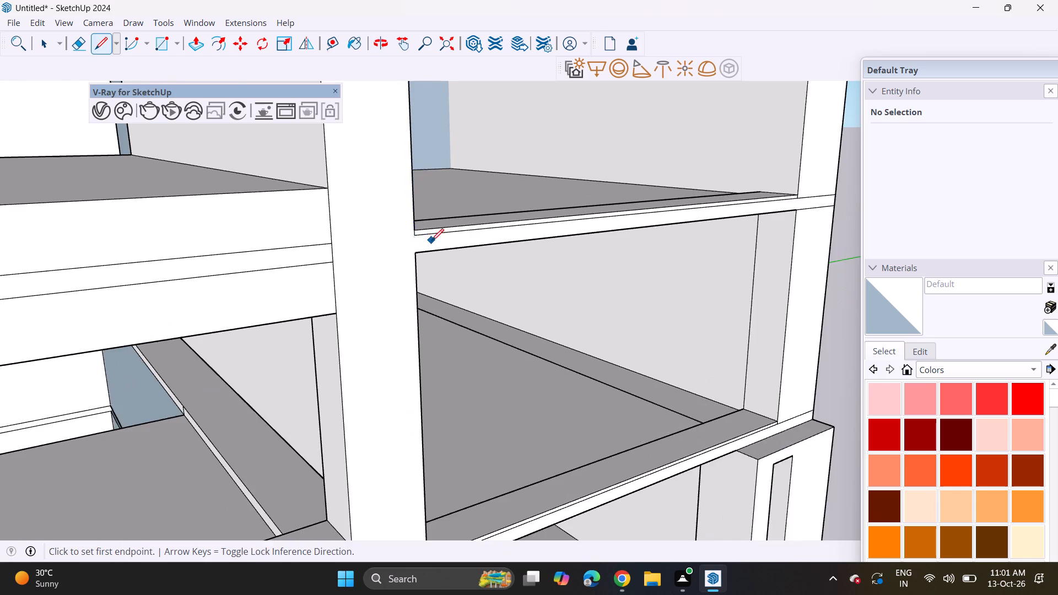
scroll(431, 241, up, 2)
click(410, 234)
click(407, 265)
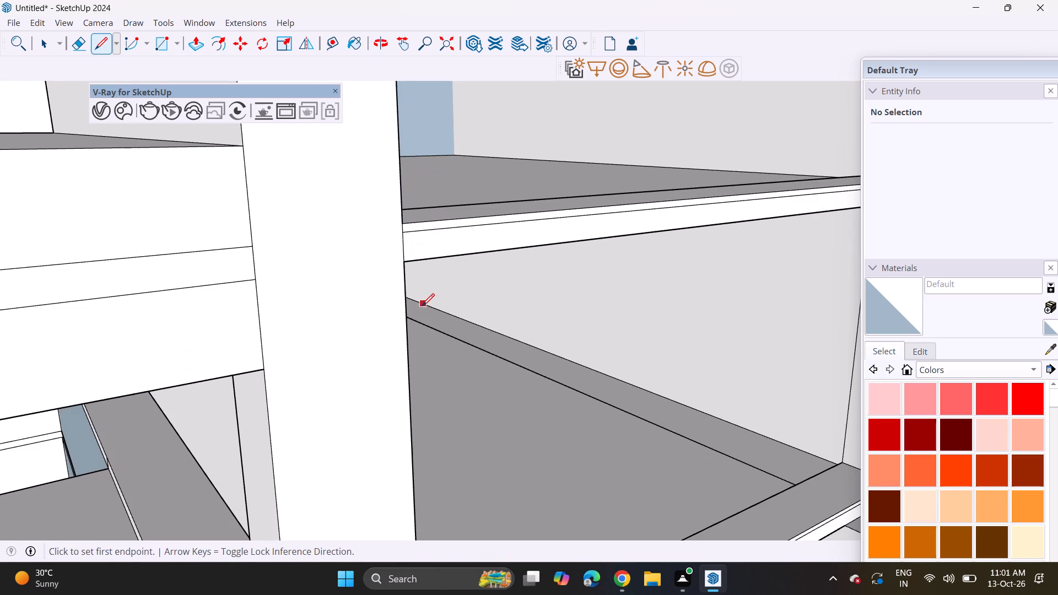
Extend the strip's window-side edge down to the slab band above the podium, and draw its bay-side edge across that band.
shift+middle_drag(417, 235, 383, 63)
scroll(388, 223, down, 3)
shift+middle_drag(394, 366, 392, 221)
scroll(392, 237, up, 8)
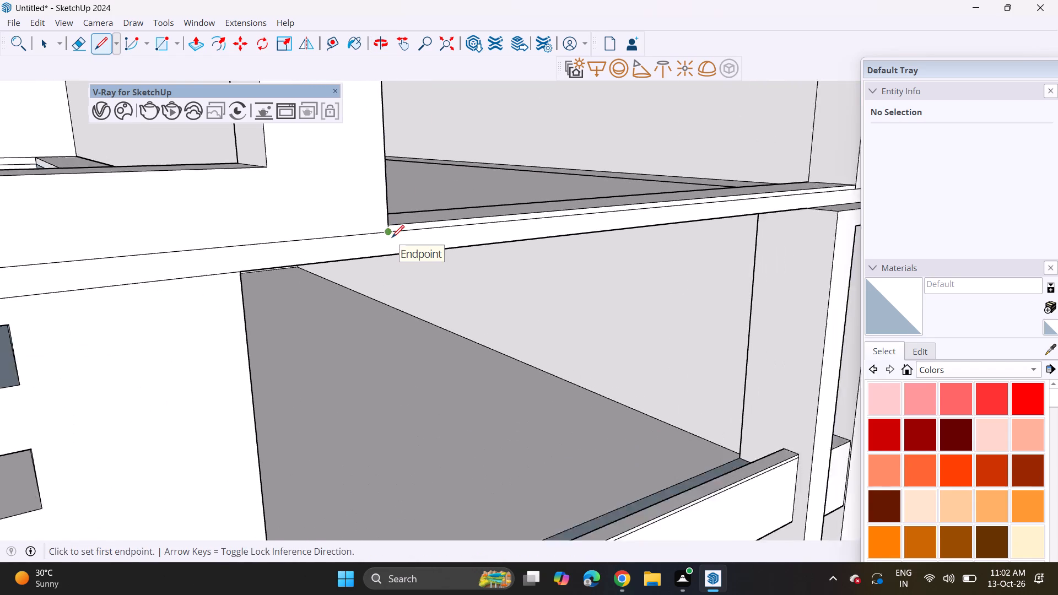
scroll(392, 237, down, 4)
click(301, 183)
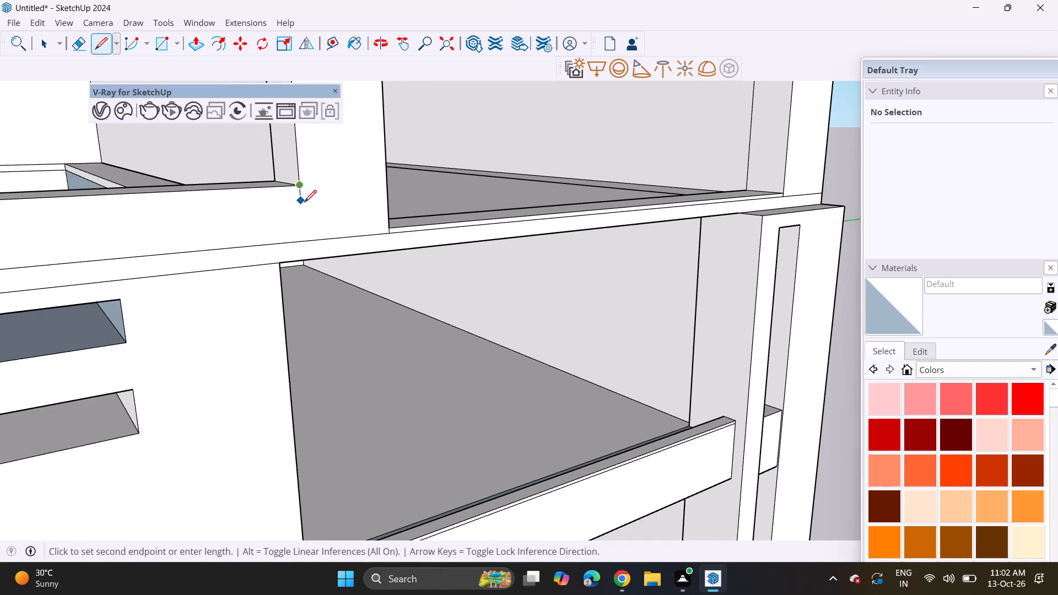
click(303, 240)
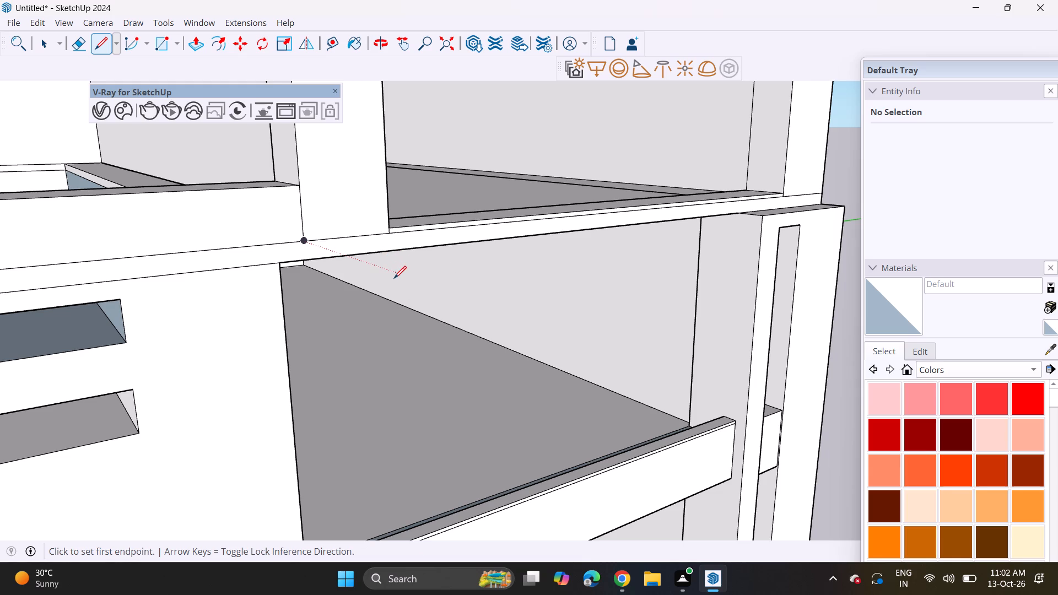
scroll(365, 244, up, 4)
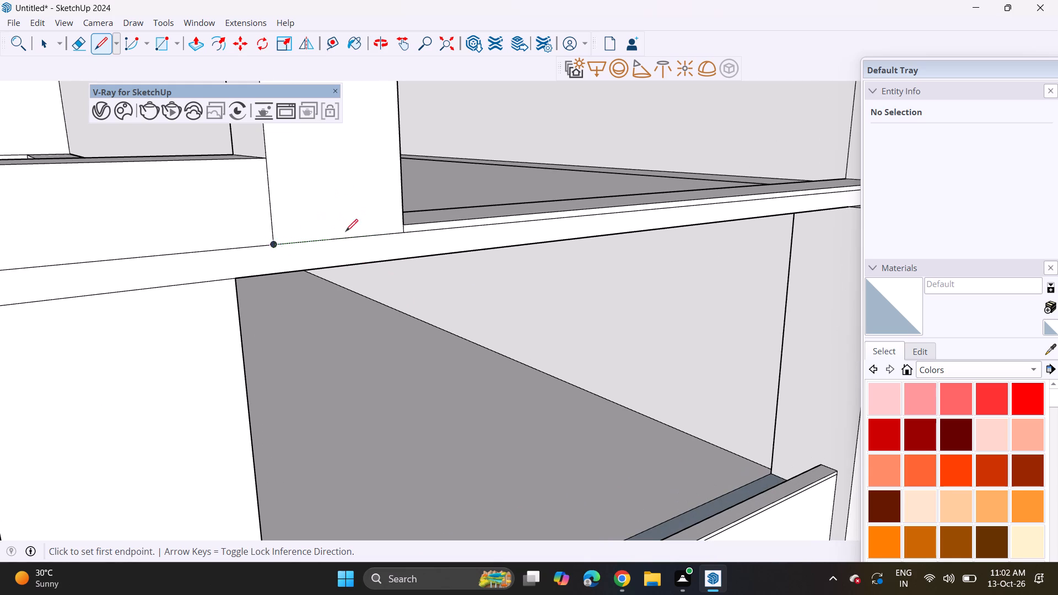
click(406, 233)
click(408, 259)
Erase the slab-band line crossing the foot of the vertical strip just above the podium.
click(78, 49)
drag(306, 213, 309, 239)
drag(312, 243, 309, 256)
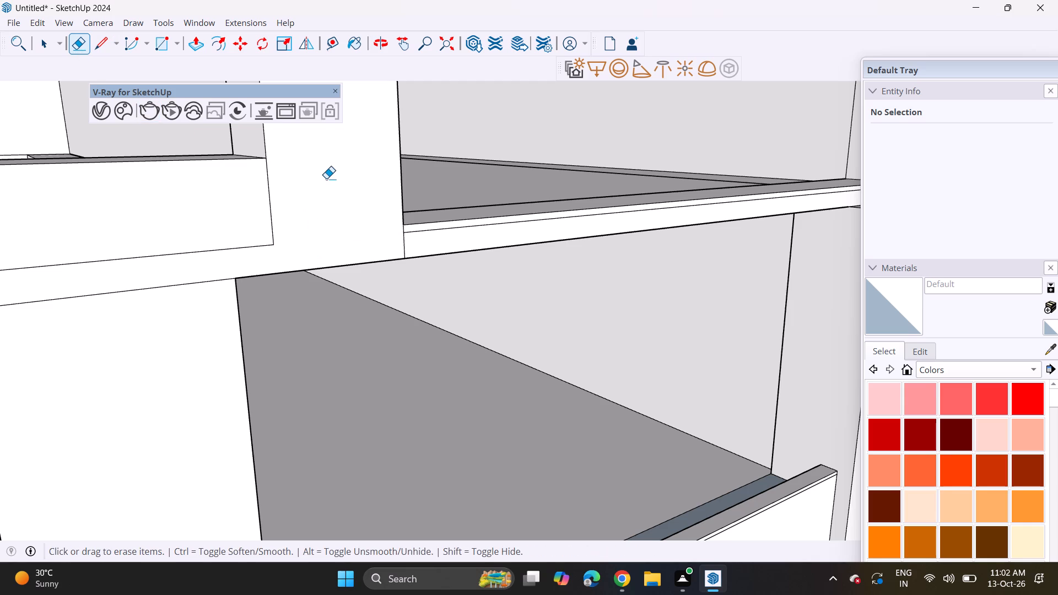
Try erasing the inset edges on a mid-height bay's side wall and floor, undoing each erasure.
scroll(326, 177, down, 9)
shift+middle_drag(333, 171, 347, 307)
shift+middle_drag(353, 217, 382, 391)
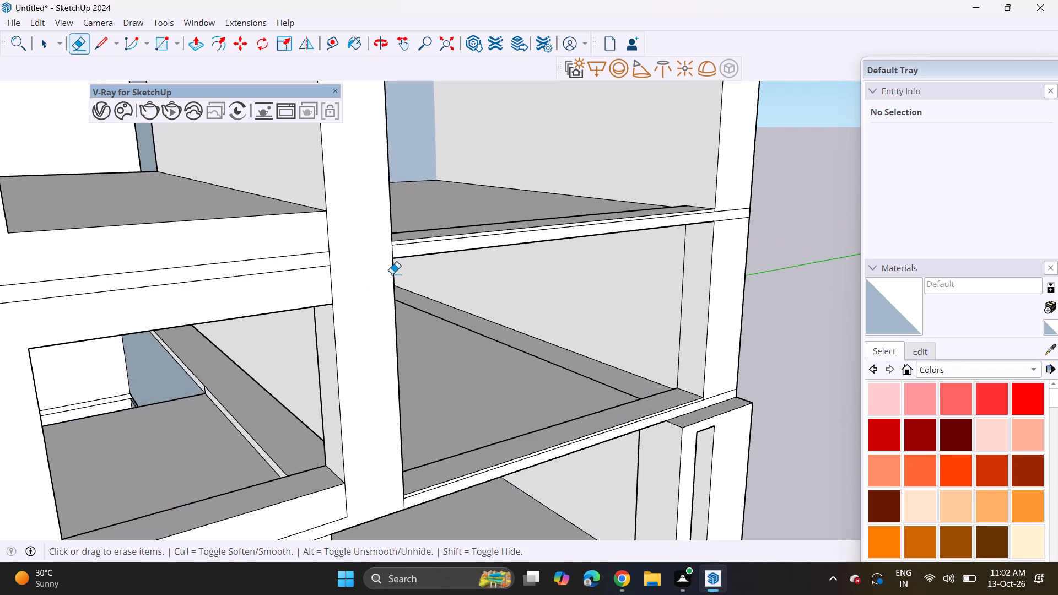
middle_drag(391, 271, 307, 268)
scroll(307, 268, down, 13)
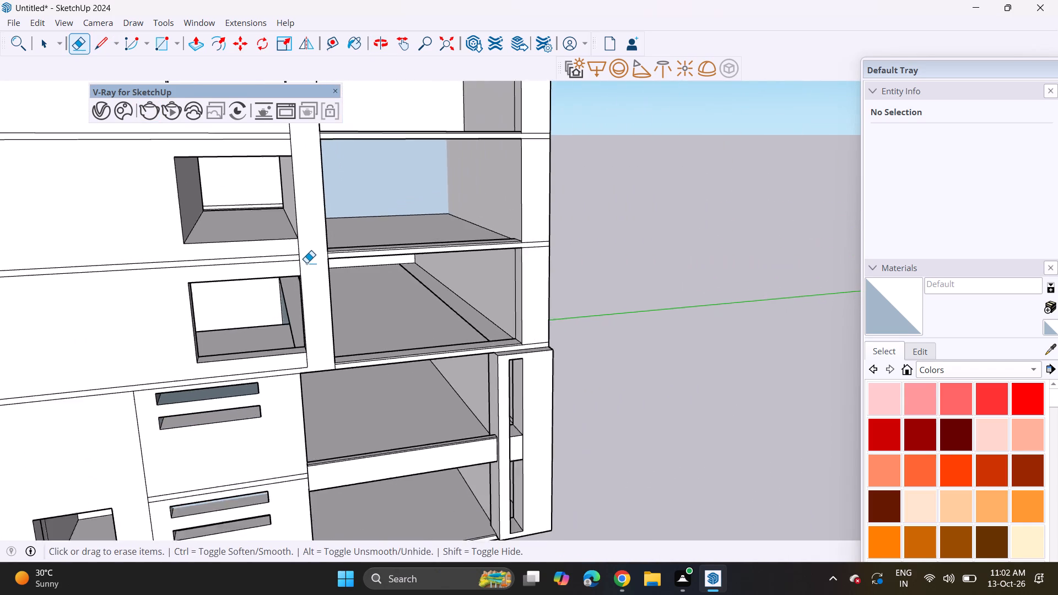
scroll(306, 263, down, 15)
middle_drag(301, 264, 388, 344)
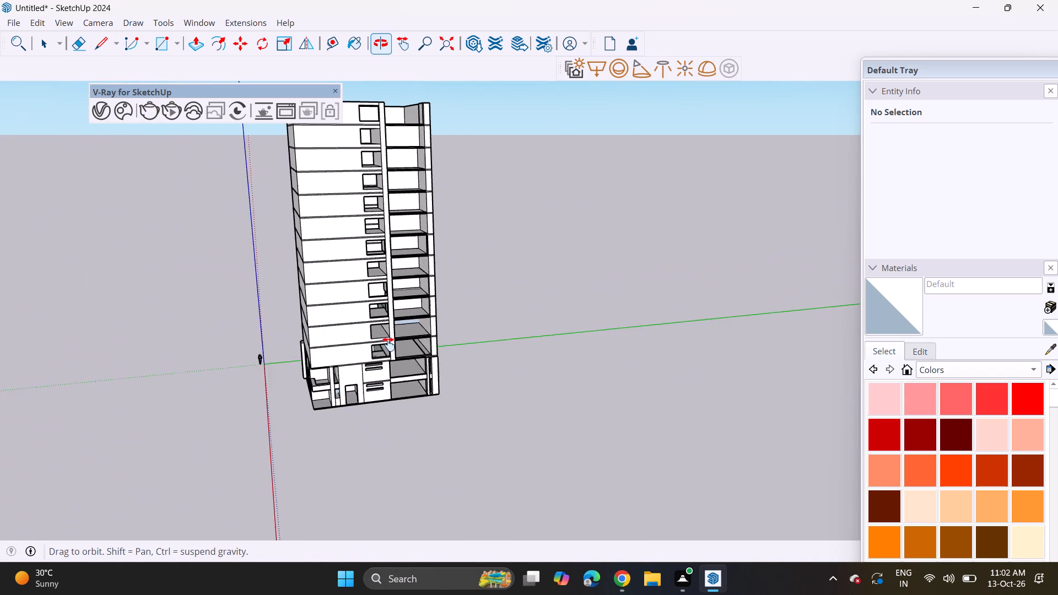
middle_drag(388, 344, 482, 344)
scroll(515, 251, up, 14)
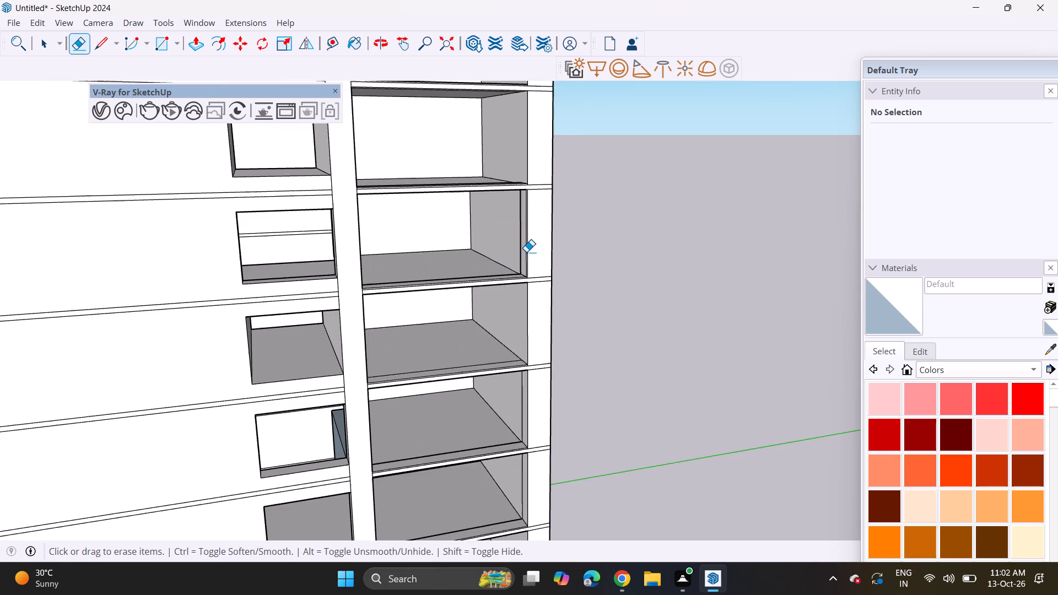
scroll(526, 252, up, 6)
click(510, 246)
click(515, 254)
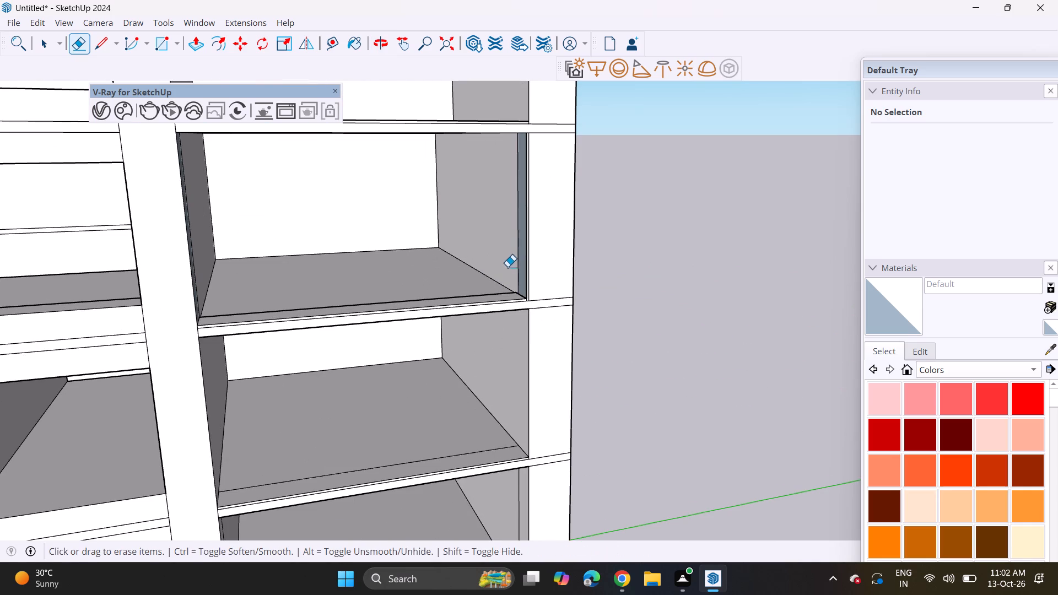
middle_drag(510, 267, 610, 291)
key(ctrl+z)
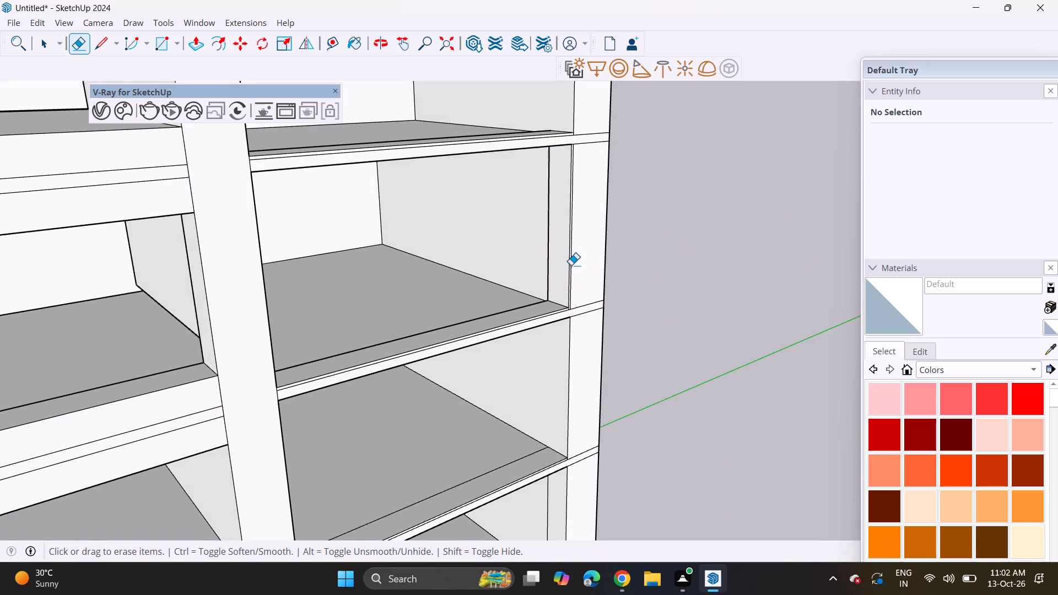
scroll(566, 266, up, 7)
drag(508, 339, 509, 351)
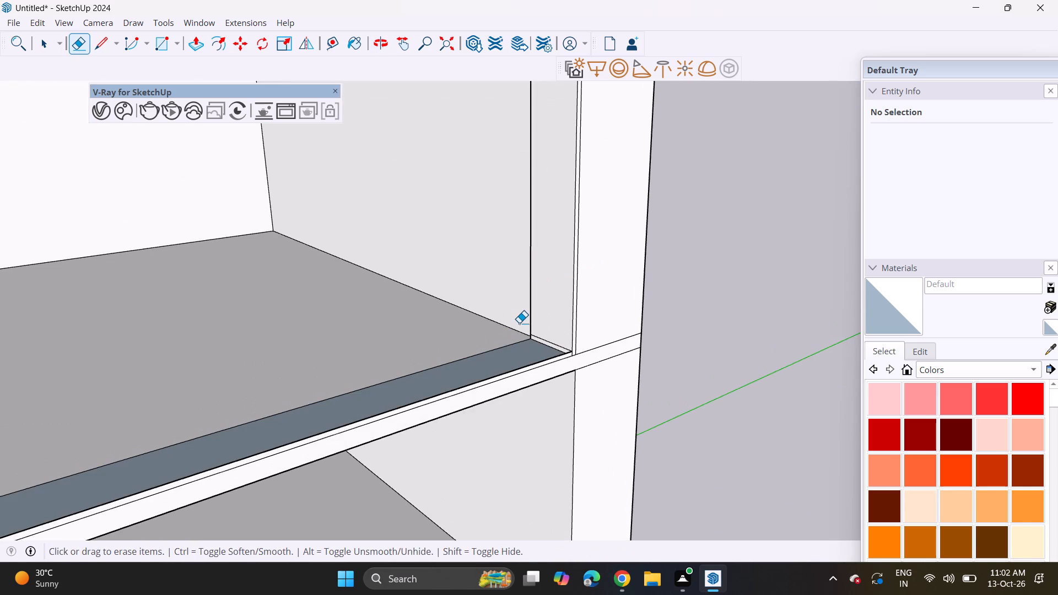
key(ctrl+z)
Push/Pull that bay's floor face and side-wall face flush with their front border faces.
key(p)
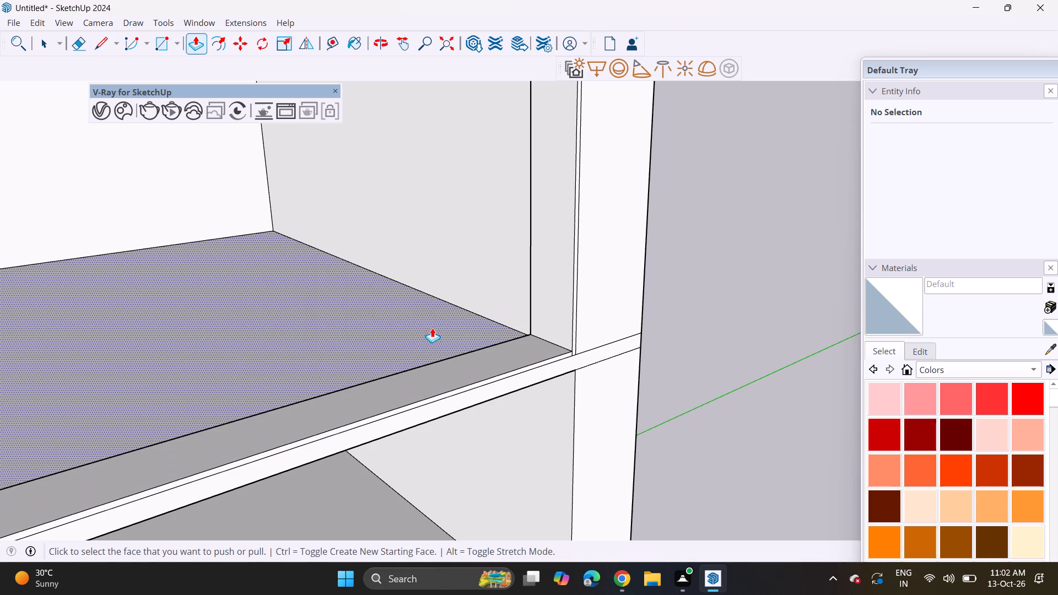
click(429, 353)
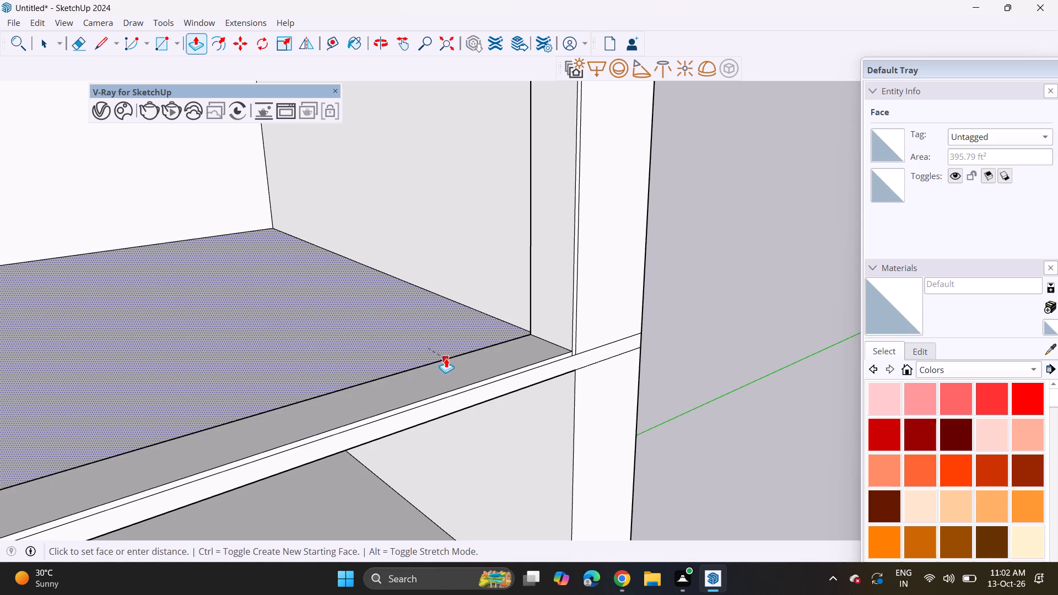
click(446, 358)
click(510, 282)
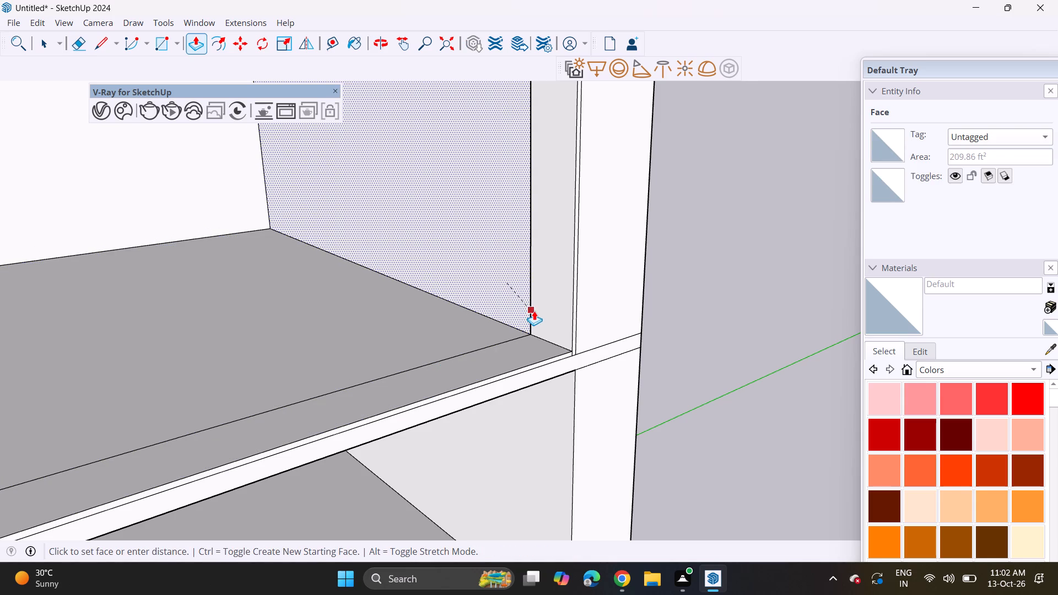
click(535, 311)
Erase the leftover border lines on the bay's flush side wall and floor.
drag(71, 48, 78, 51)
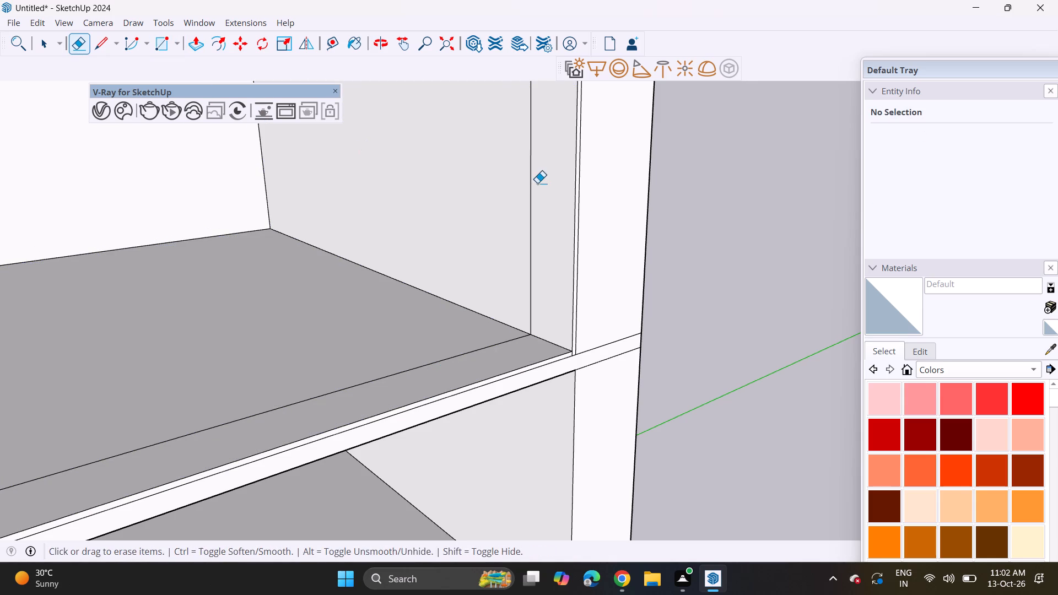
drag(532, 186, 521, 202)
drag(459, 337, 460, 356)
Examine the other bay interiors and the vertical strip over the facade's height from several angles.
scroll(466, 351, down, 6)
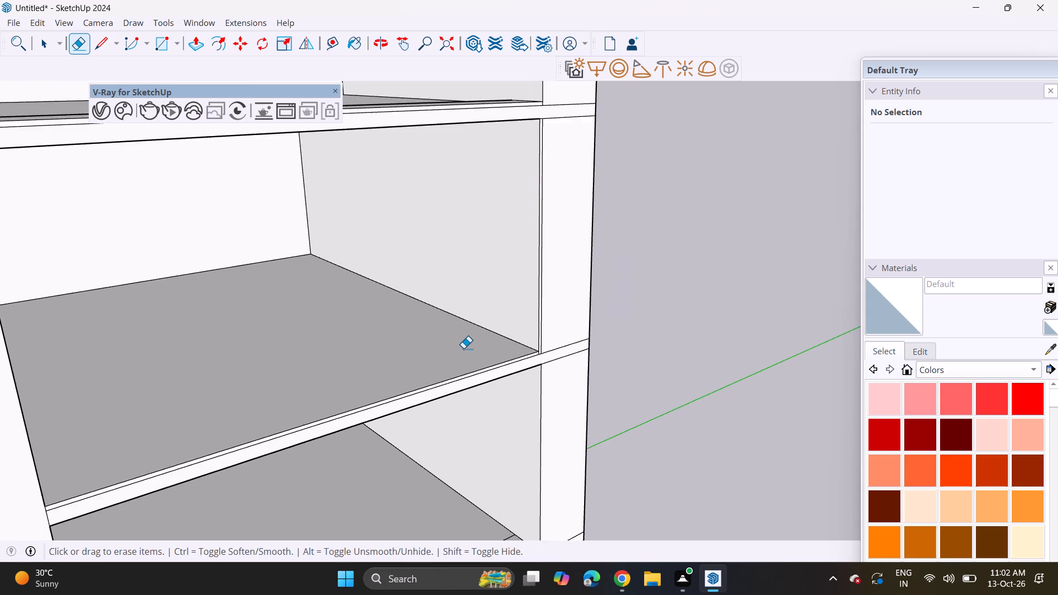
scroll(463, 348, down, 7)
middle_drag(452, 244, 460, 286)
scroll(459, 282, up, 8)
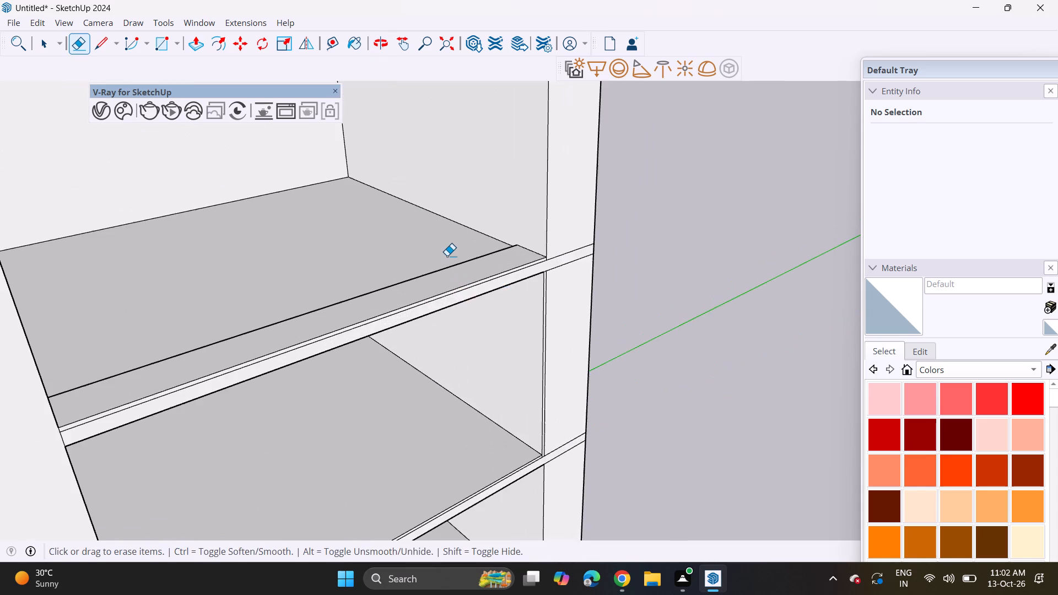
scroll(449, 262, down, 13)
middle_drag(456, 315, 404, 230)
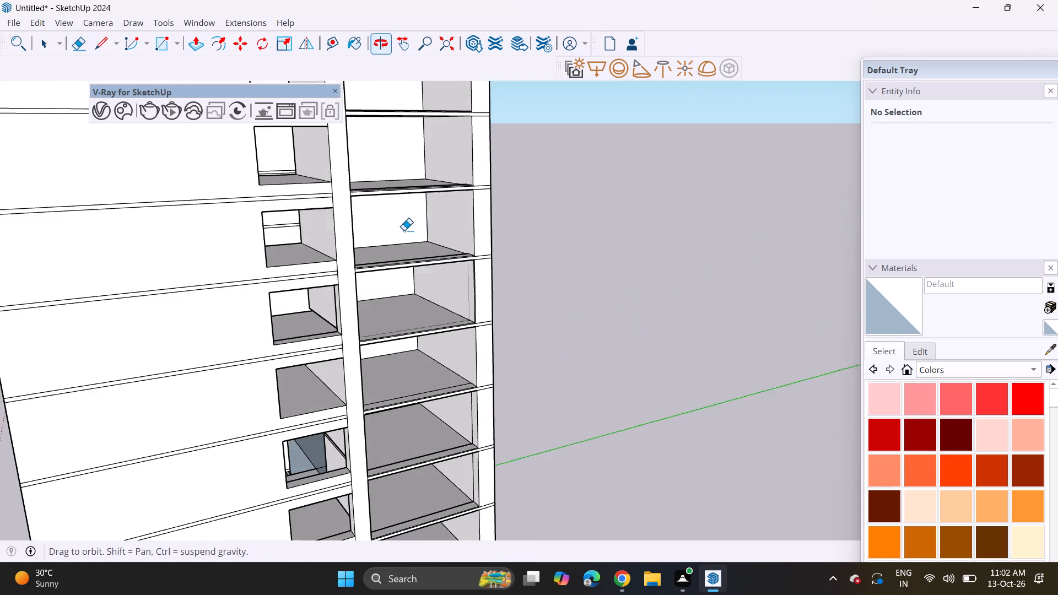
middle_drag(404, 230, 404, 231)
scroll(404, 241, down, 3)
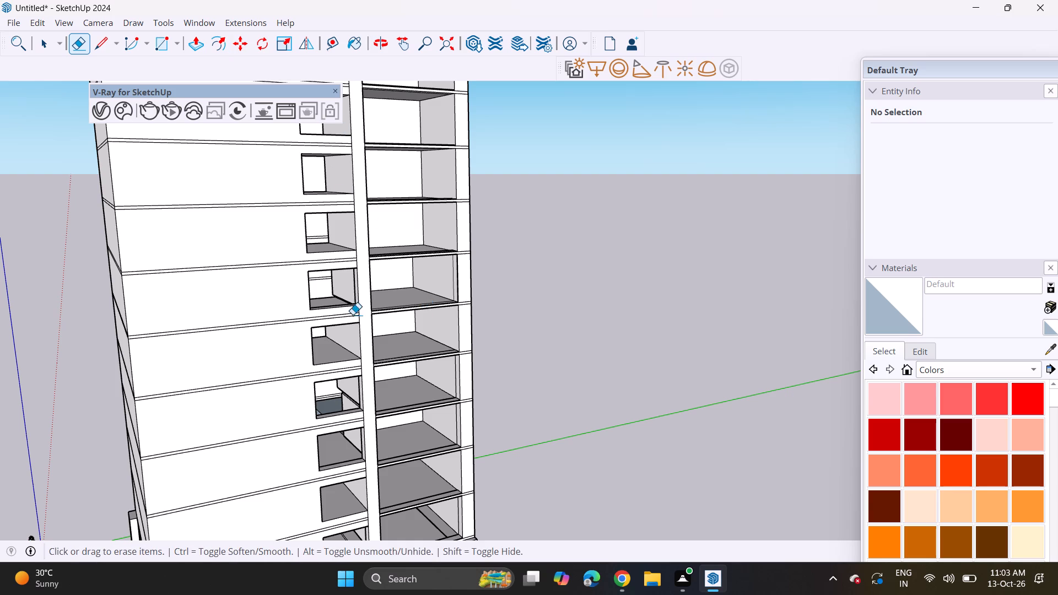
middle_drag(367, 410, 489, 288)
middle_drag(443, 302, 491, 251)
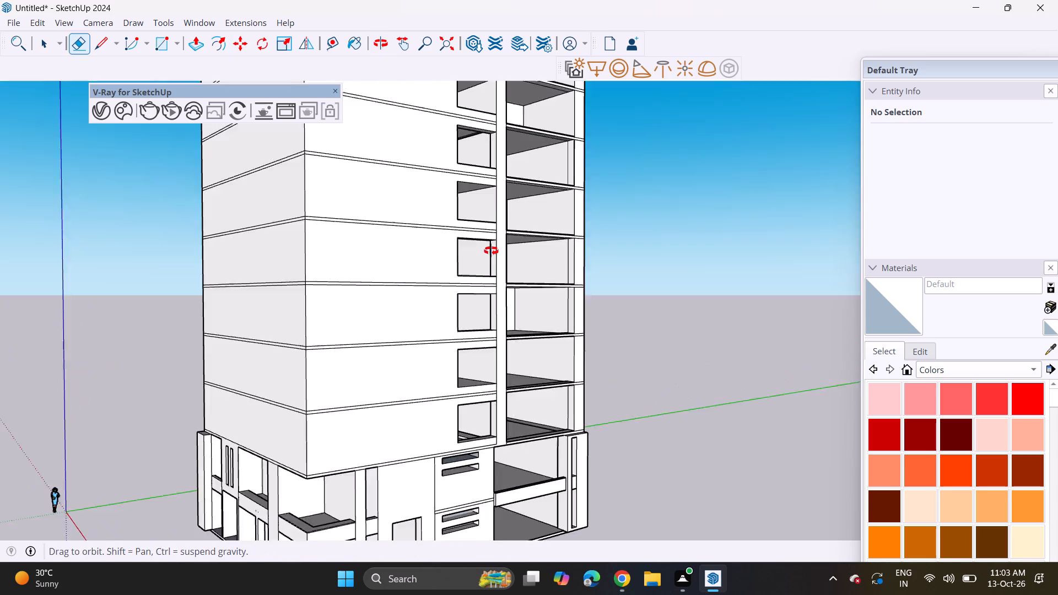
middle_drag(491, 251, 503, 262)
scroll(495, 265, down, 3)
shift+middle_drag(501, 342, 492, 429)
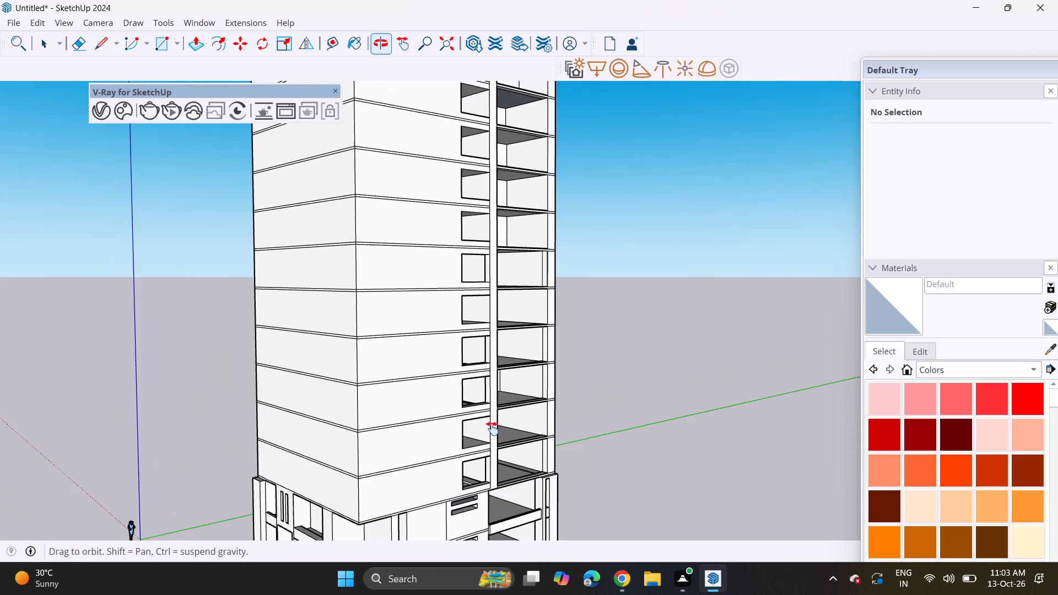
Erase the leftover vertical border lines on the side walls of the open bays on the lower tower floors.
shift+middle_drag(492, 429, 482, 416)
scroll(460, 397, down, 1)
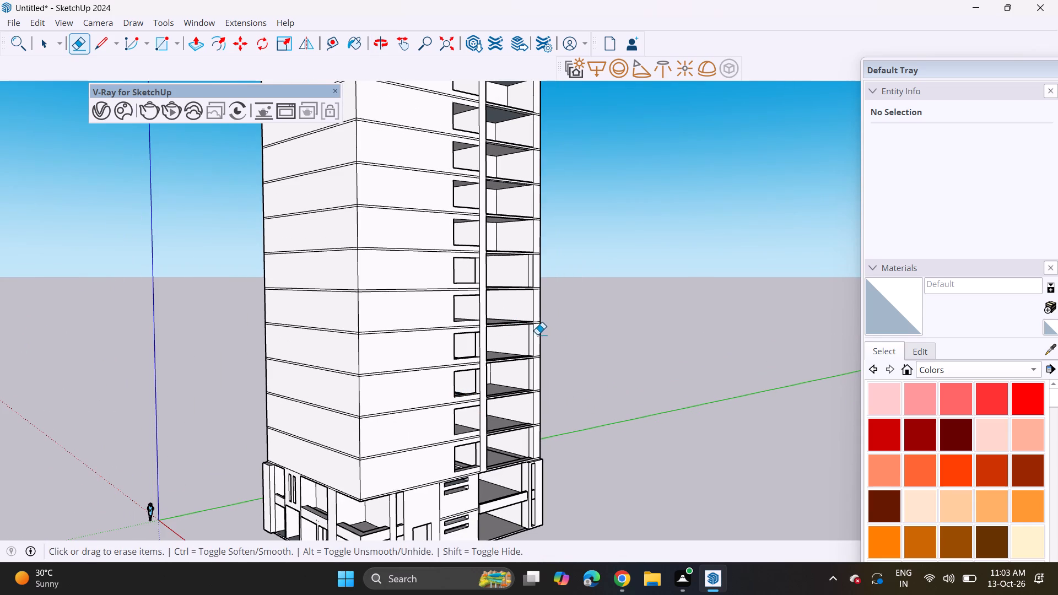
scroll(516, 348, up, 12)
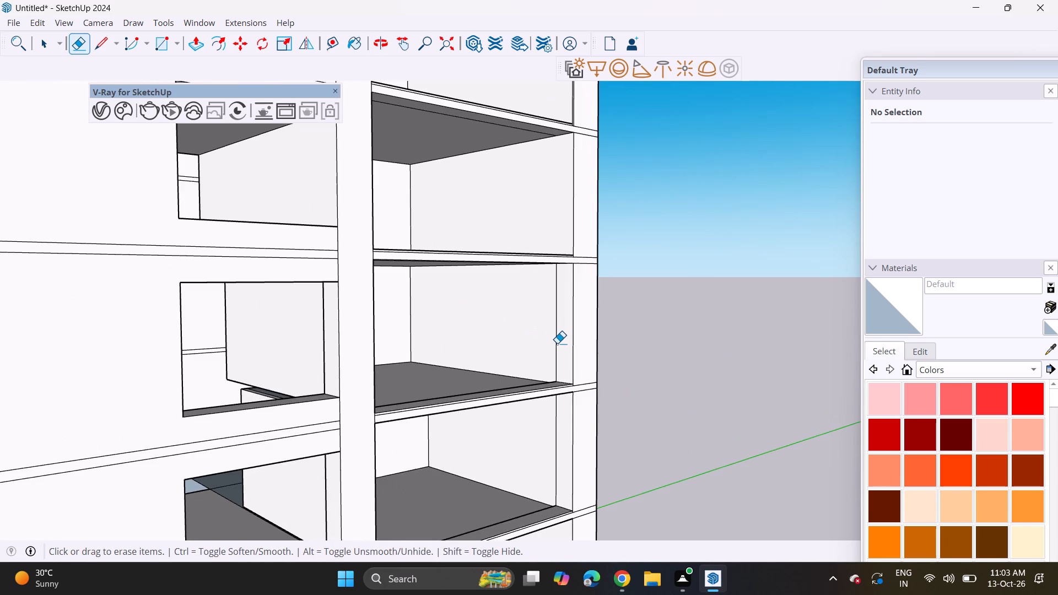
drag(558, 343, 547, 342)
scroll(570, 188, down, 6)
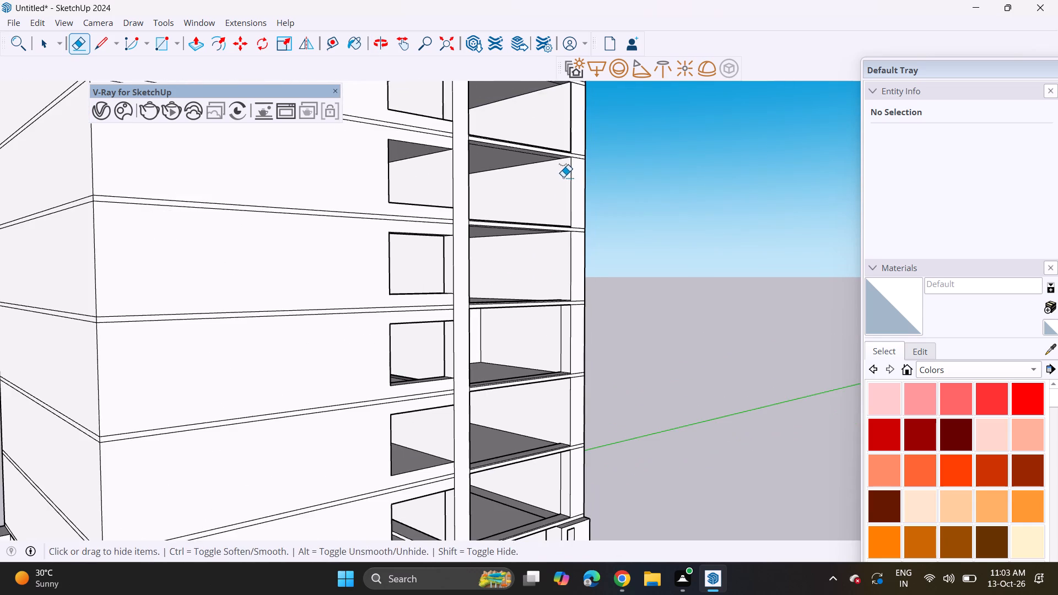
shift+middle_drag(559, 229, 514, 124)
scroll(542, 227, up, 3)
click(508, 261)
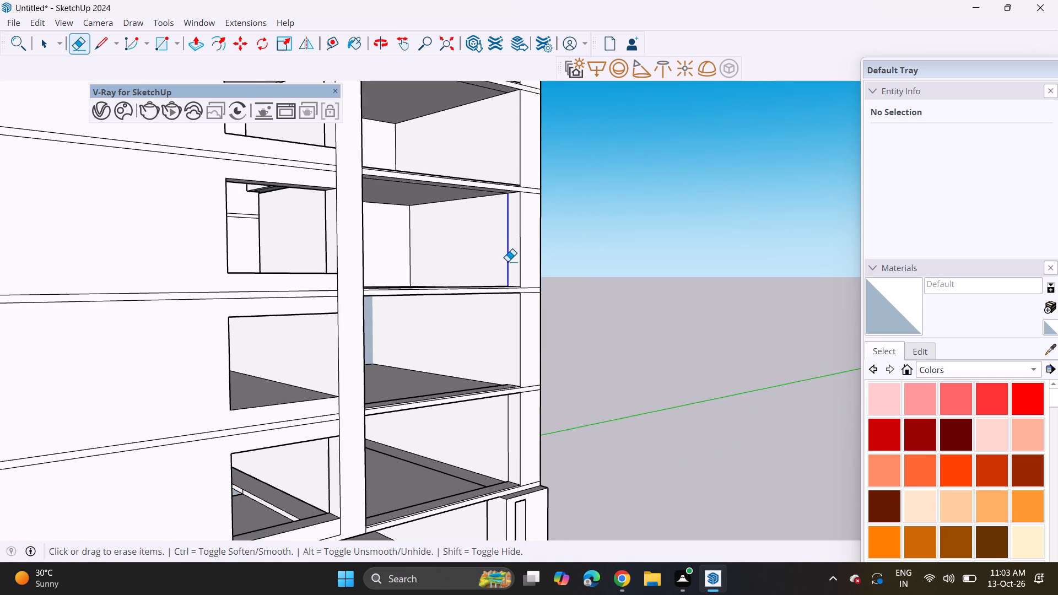
scroll(512, 261, down, 3)
middle_drag(520, 361, 507, 209)
scroll(498, 225, up, 5)
click(493, 241)
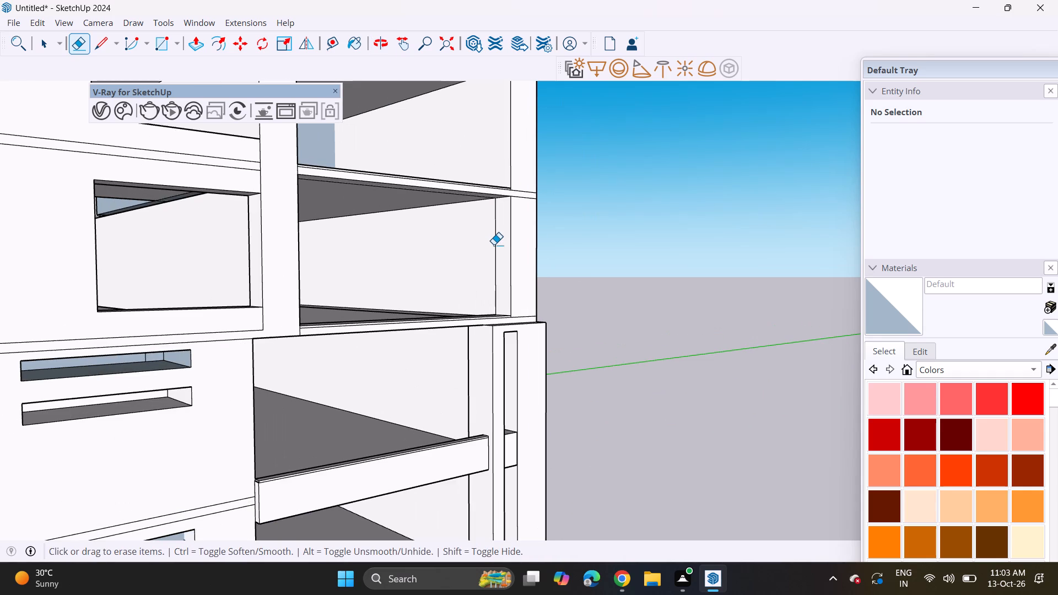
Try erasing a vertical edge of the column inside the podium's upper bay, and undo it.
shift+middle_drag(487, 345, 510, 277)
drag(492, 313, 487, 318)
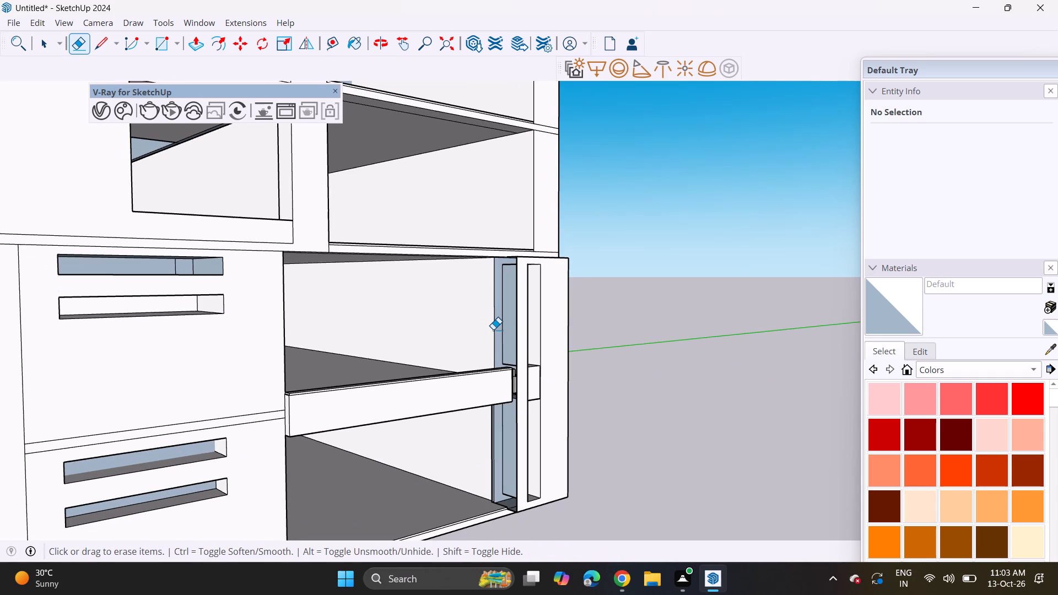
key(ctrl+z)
Examine the podium and the tower's bays up close and from a distance for remaining stray lines.
scroll(493, 329, down, 9)
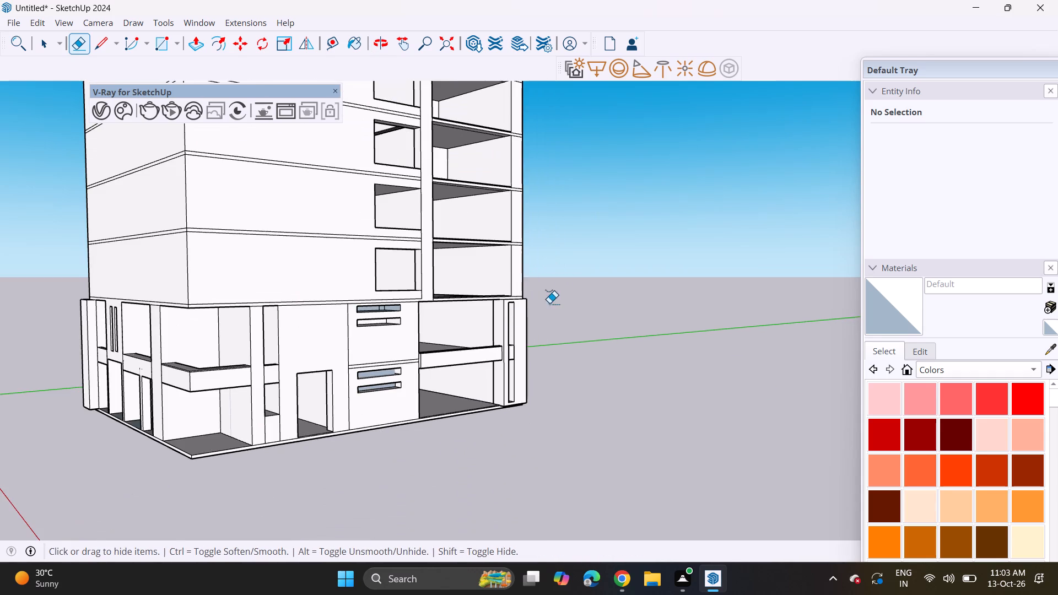
shift+middle_drag(553, 300, 555, 328)
shift+middle_drag(472, 334, 541, 376)
scroll(521, 348, down, 3)
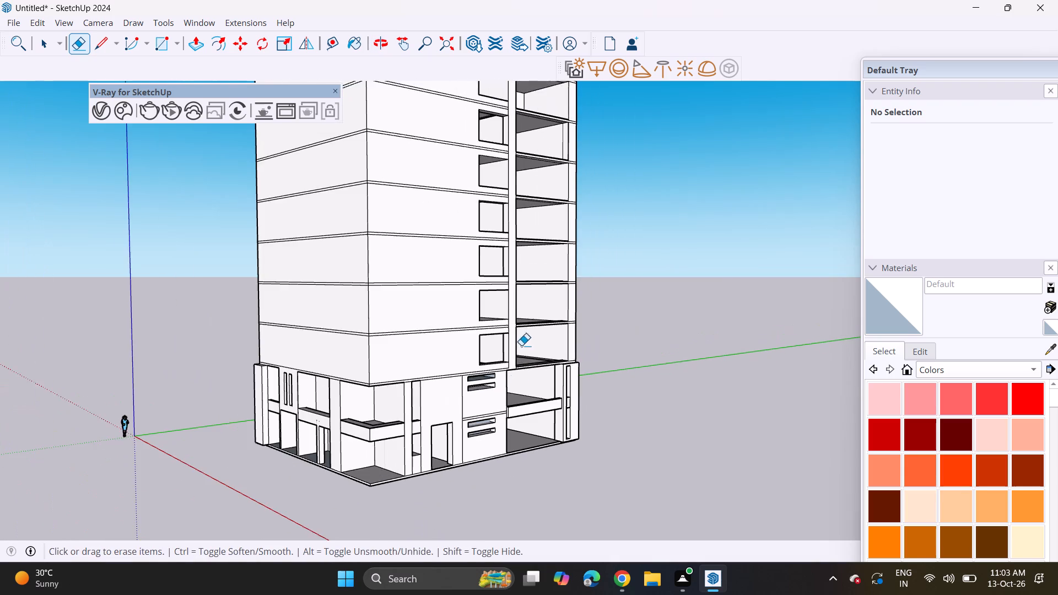
scroll(495, 432, up, 4)
scroll(517, 393, up, 15)
scroll(511, 412, down, 3)
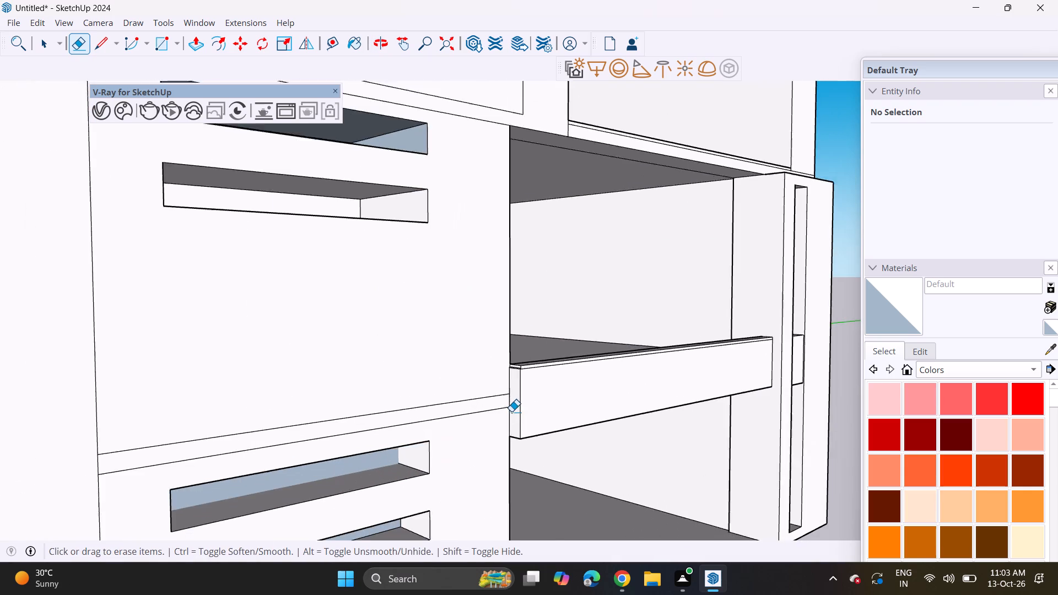
scroll(511, 412, down, 4)
scroll(523, 389, up, 4)
scroll(523, 389, down, 13)
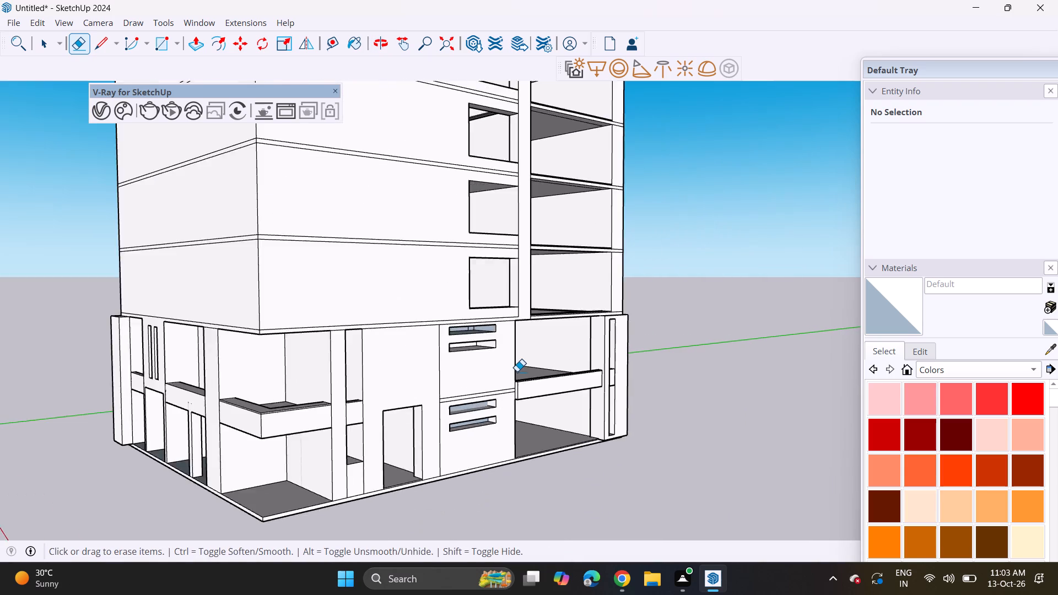
scroll(517, 371, down, 6)
shift+middle_drag(504, 309, 520, 336)
scroll(529, 315, down, 4)
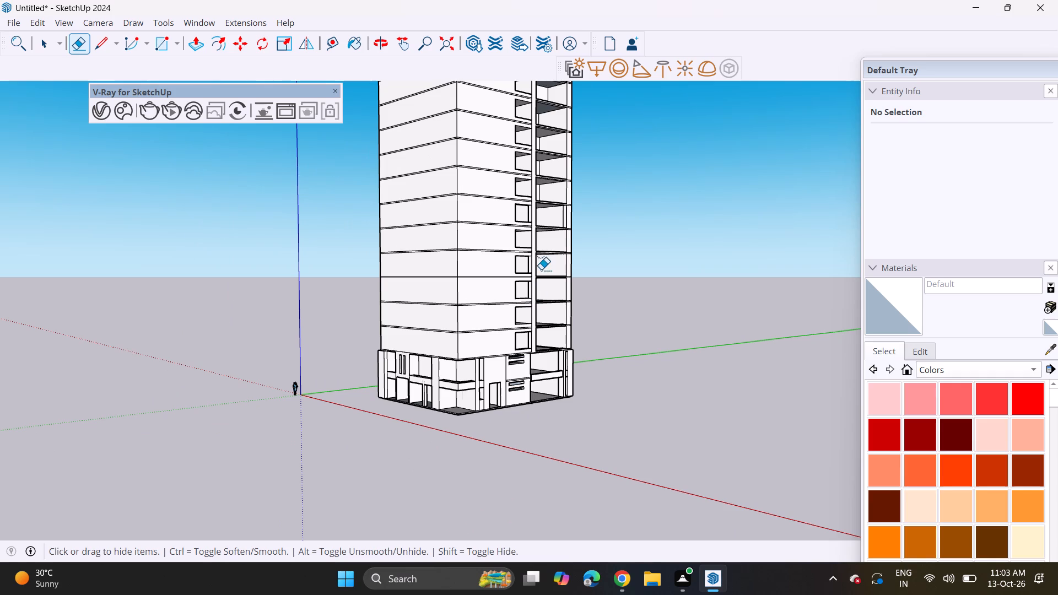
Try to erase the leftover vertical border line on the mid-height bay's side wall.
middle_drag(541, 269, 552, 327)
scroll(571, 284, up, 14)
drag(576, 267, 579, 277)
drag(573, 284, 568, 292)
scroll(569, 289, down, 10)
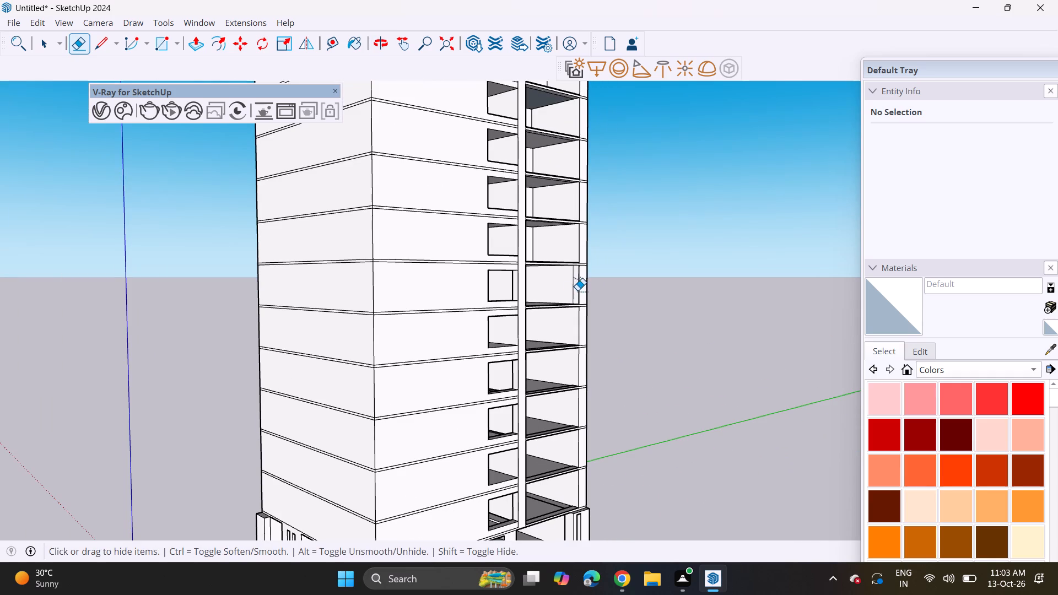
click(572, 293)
Erase the leftover vertical border line on the top-floor bay's side wall.
scroll(559, 328, down, 4)
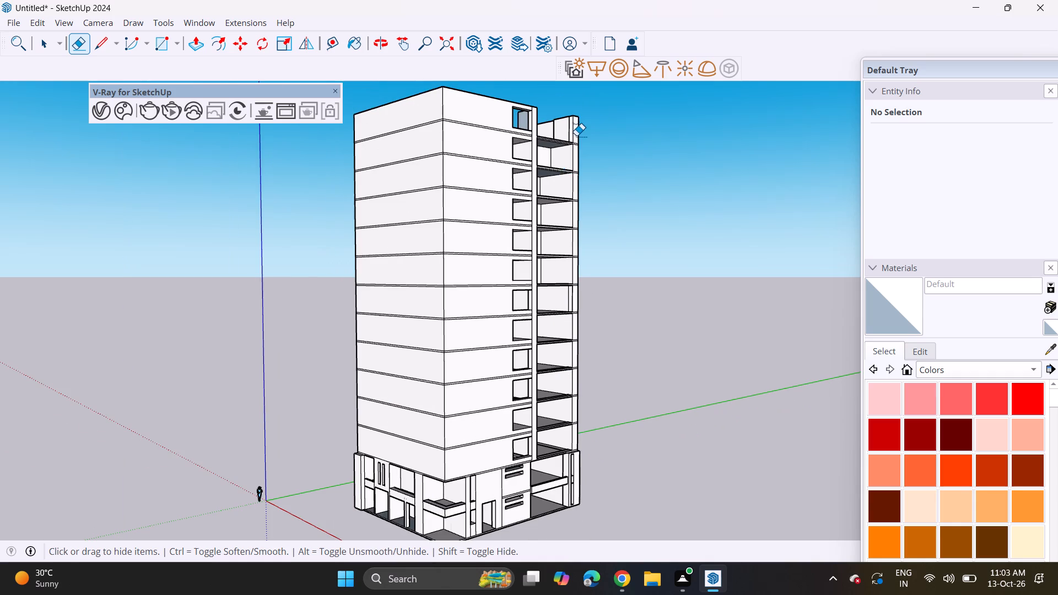
scroll(576, 136, up, 11)
click(570, 127)
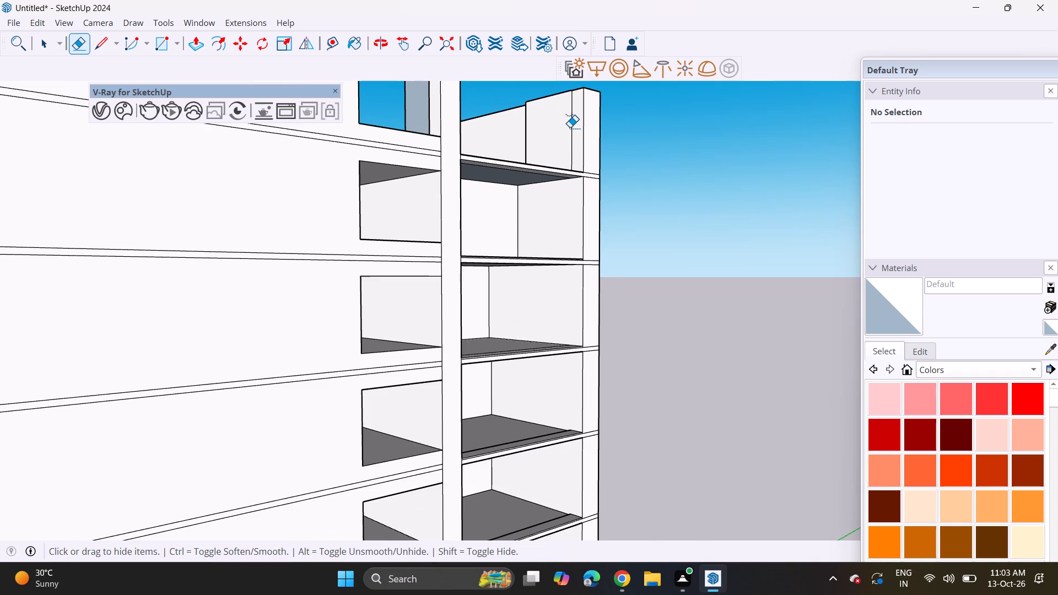
click(572, 134)
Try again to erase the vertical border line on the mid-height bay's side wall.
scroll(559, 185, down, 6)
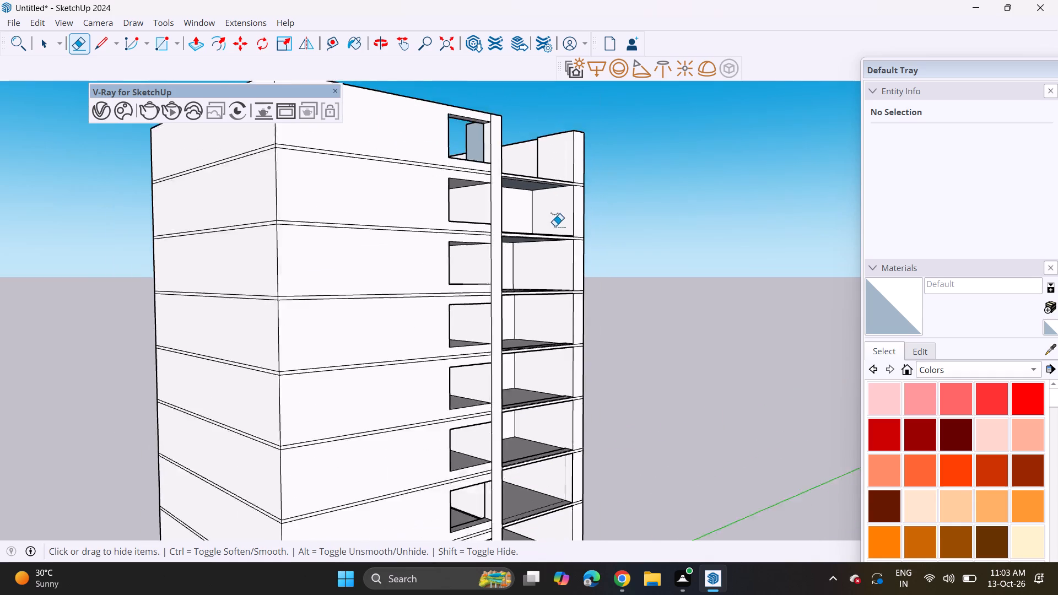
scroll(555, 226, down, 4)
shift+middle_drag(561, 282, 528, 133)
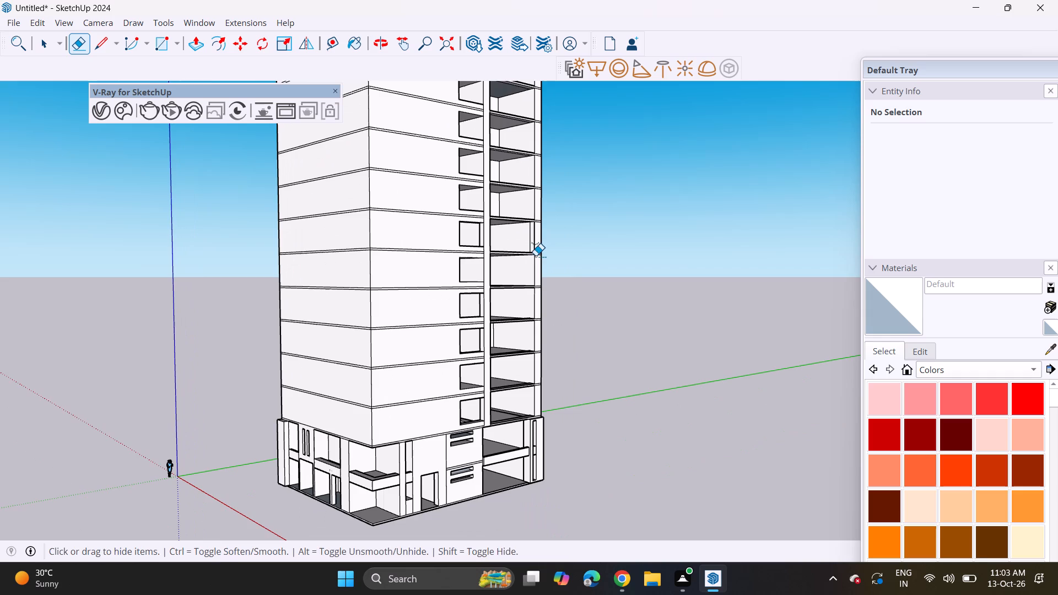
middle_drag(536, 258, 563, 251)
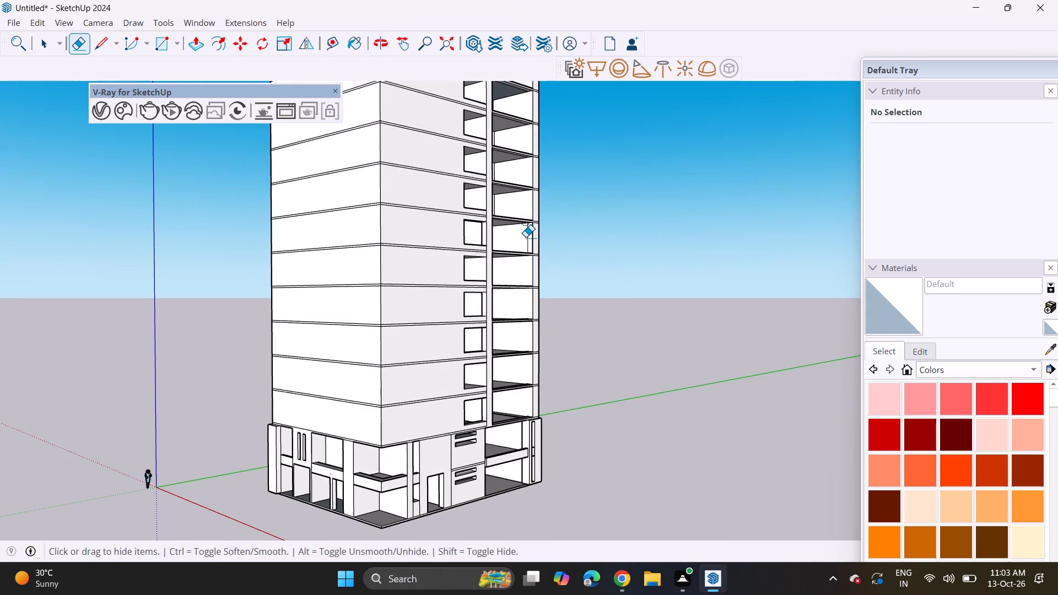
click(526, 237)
Examine the lower floors' window openings and bays beside the vertical strip from near and far.
middle_drag(466, 464, 460, 473)
scroll(479, 401, up, 4)
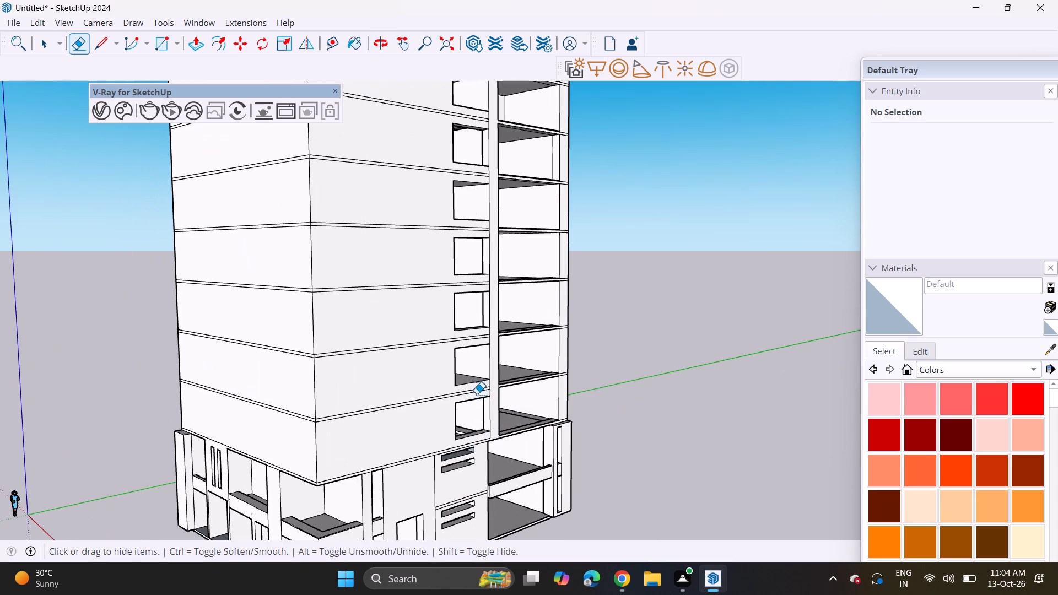
scroll(474, 387, up, 2)
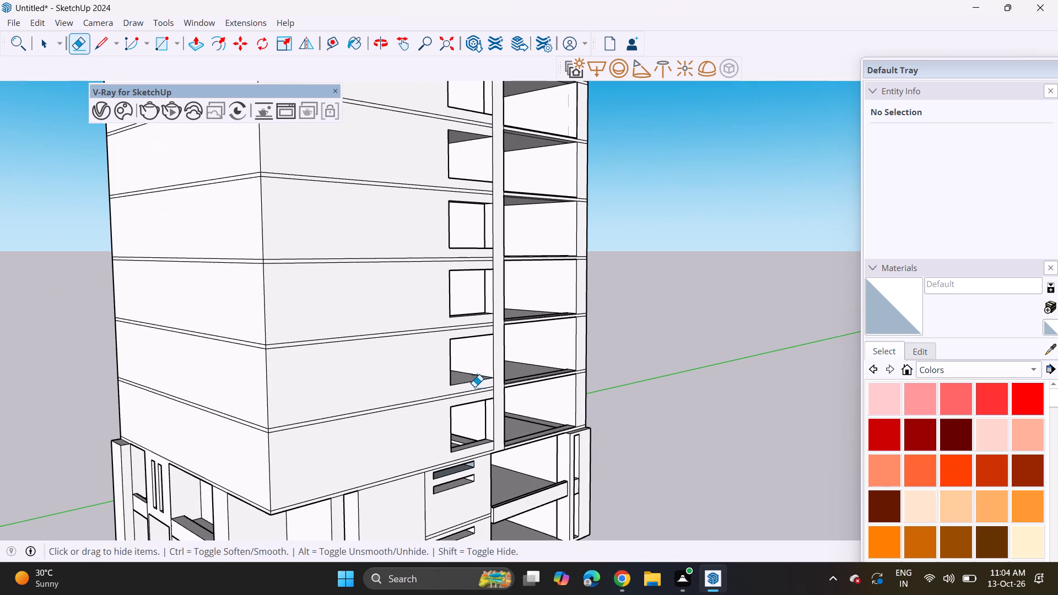
scroll(474, 387, up, 1)
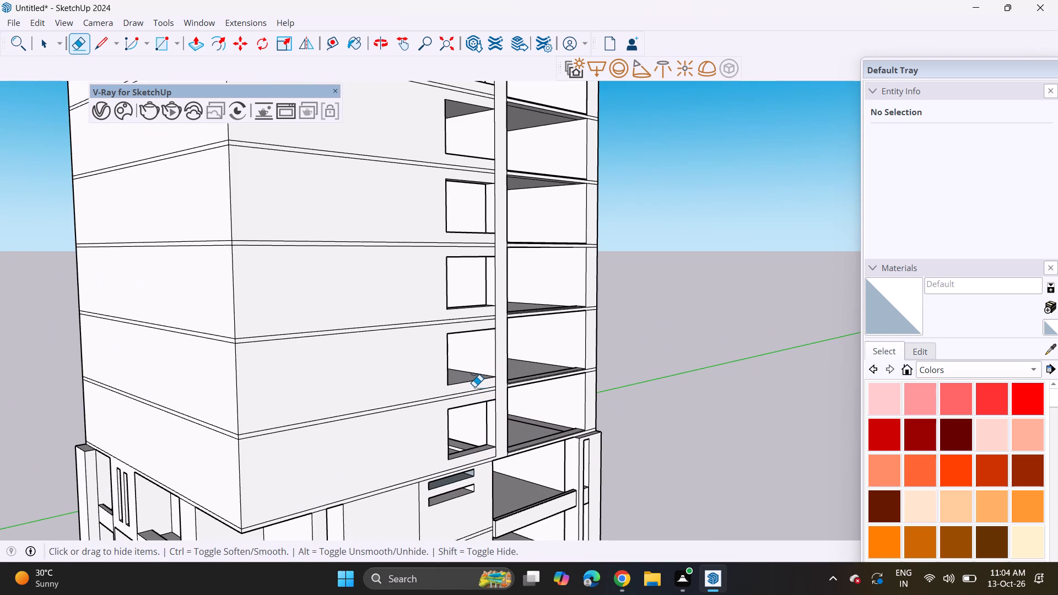
scroll(474, 387, up, 2)
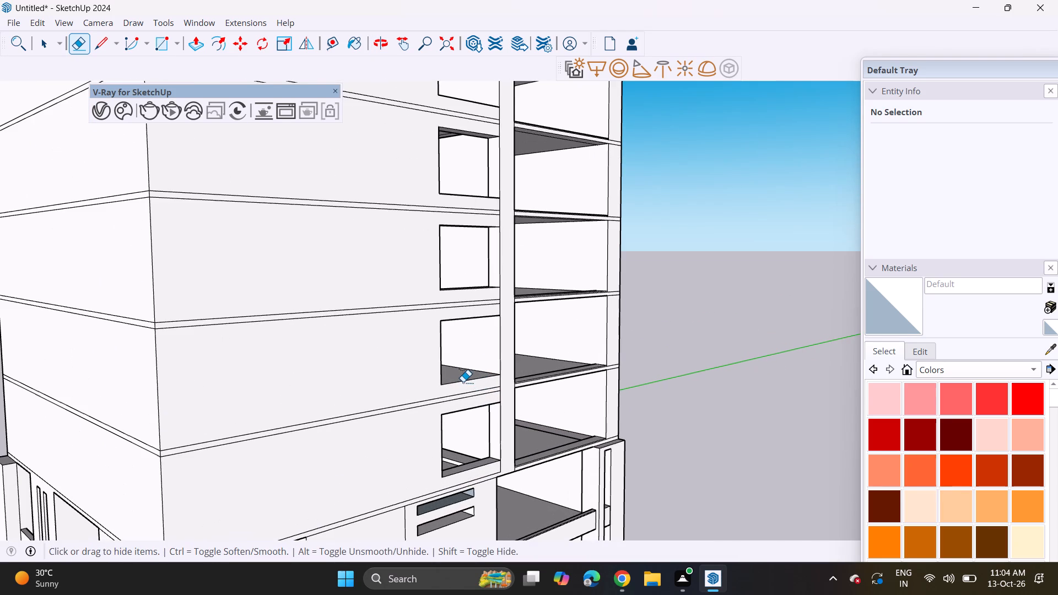
scroll(463, 382, down, 12)
middle_drag(449, 379, 372, 379)
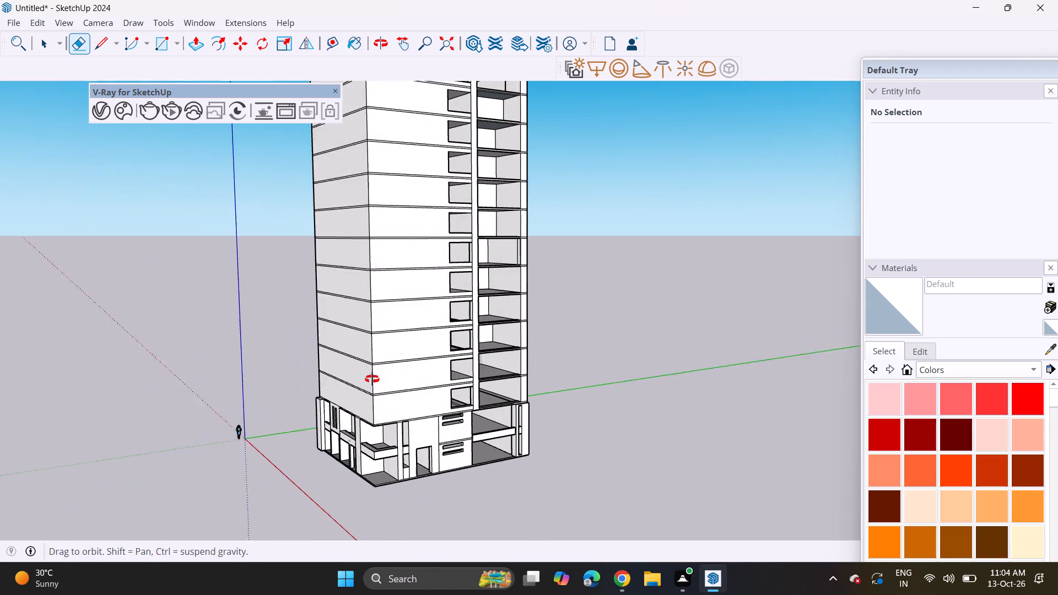
middle_drag(372, 379, 371, 379)
Draw vertical lines from the lowest window opening's far corner down to the floor band and across the gaps between the lowest three openings.
click(104, 44)
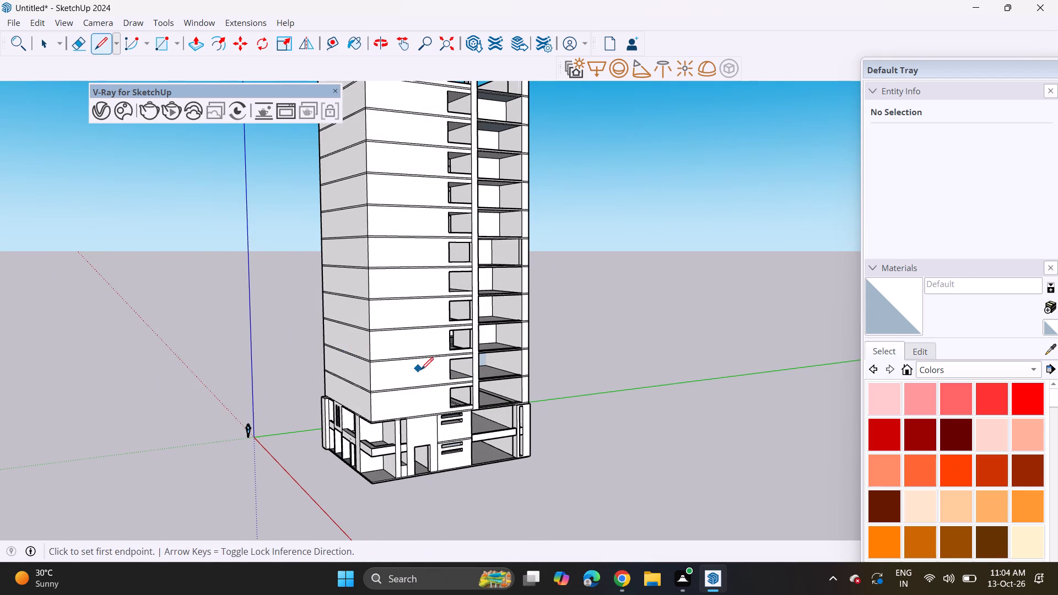
scroll(458, 399, up, 15)
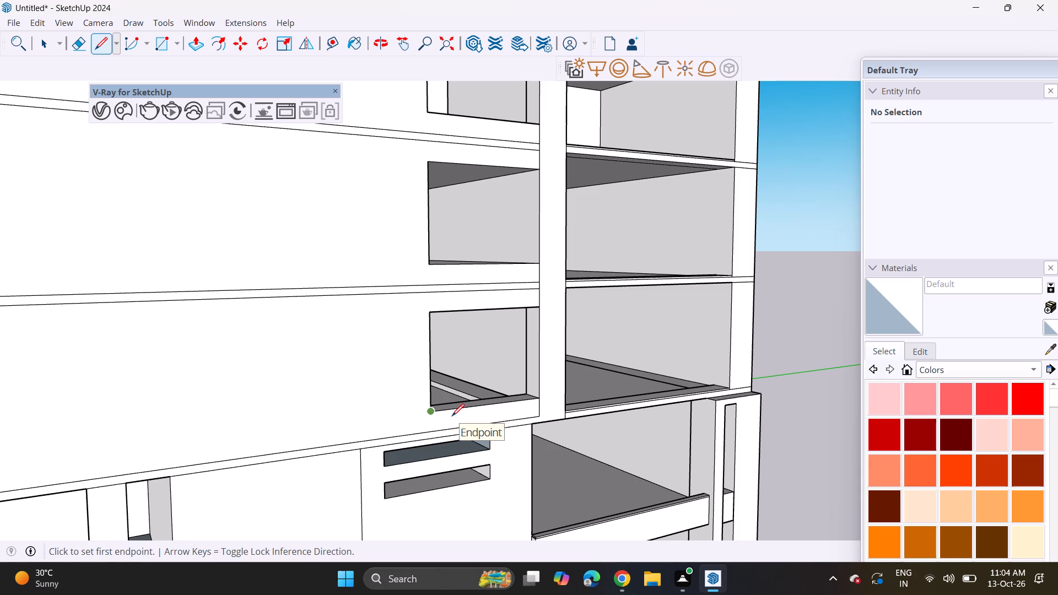
click(434, 409)
click(432, 432)
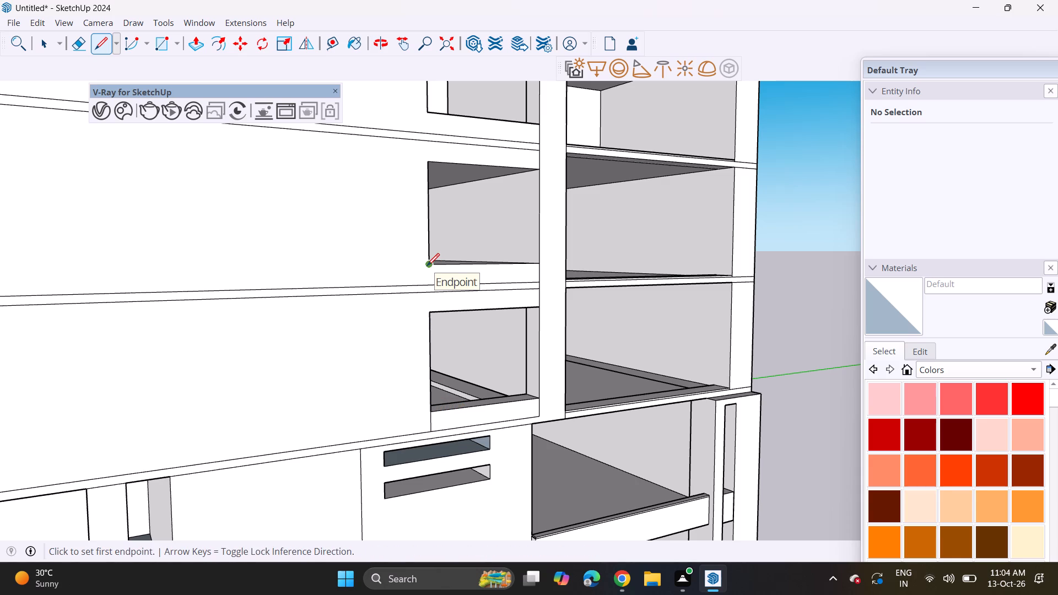
click(427, 266)
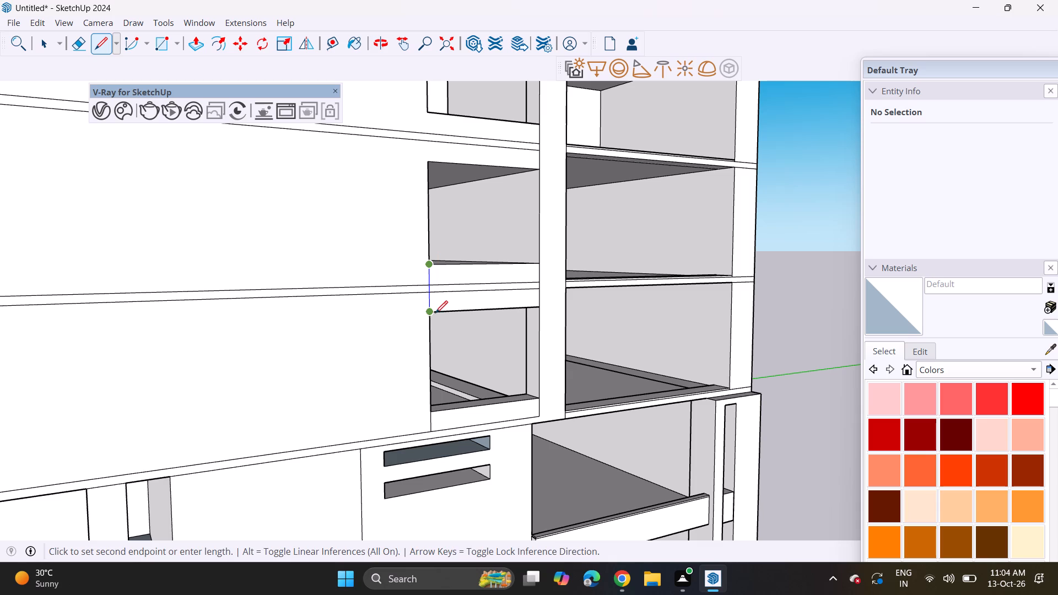
click(435, 313)
click(427, 159)
click(429, 115)
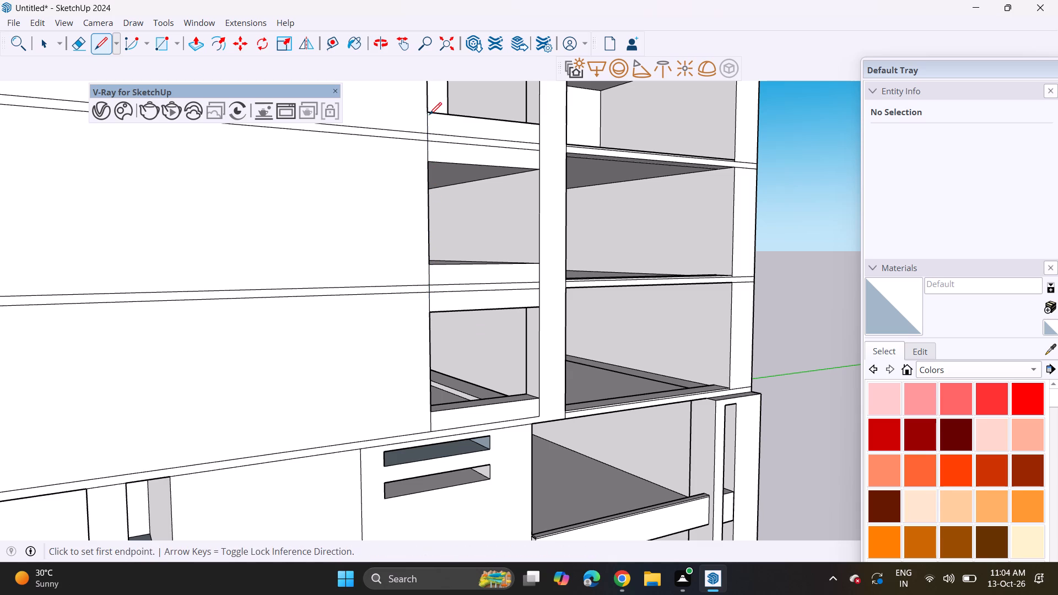
Draw vertical lines across the next five gaps between the stacked window openings, joining their far corners up the facade.
shift+middle_drag(438, 126, 429, 390)
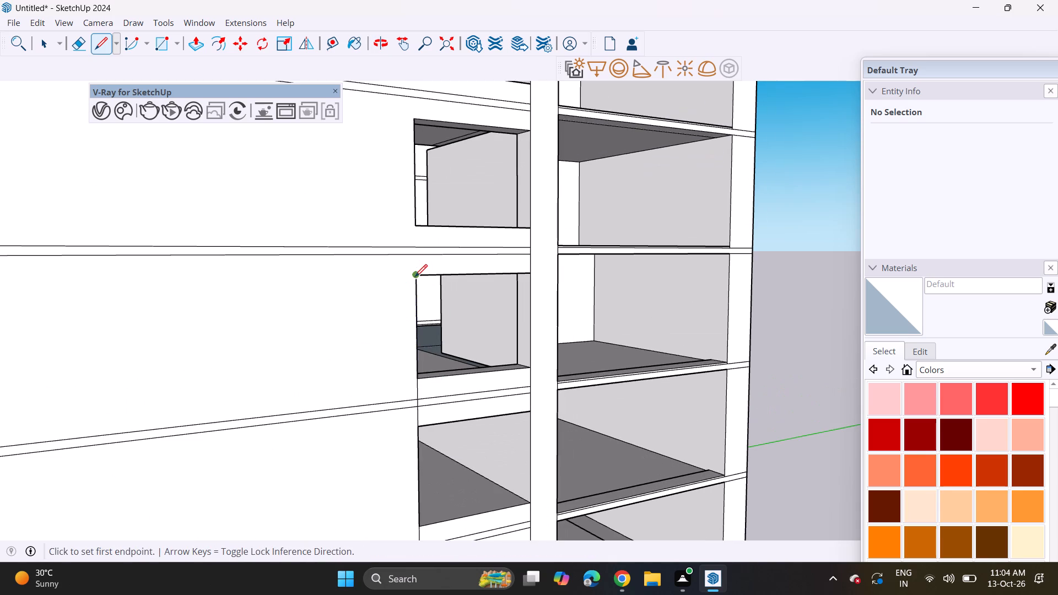
click(415, 278)
click(415, 224)
shift+middle_drag(431, 229, 450, 402)
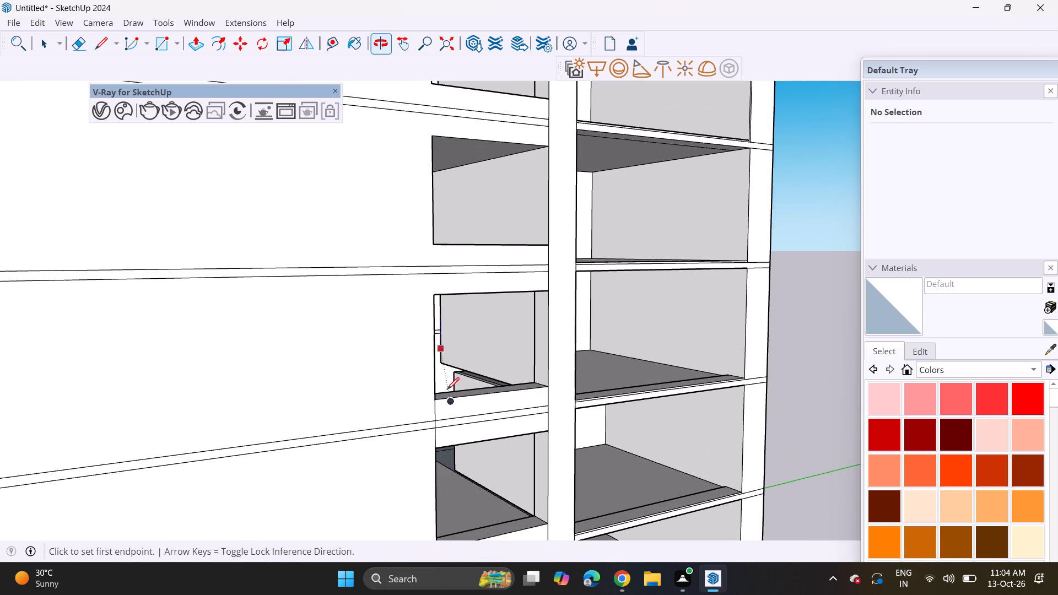
click(434, 294)
click(434, 244)
shift+middle_drag(440, 222, 448, 374)
drag(445, 357, 445, 350)
click(445, 299)
shift+middle_drag(446, 285, 452, 412)
click(452, 392)
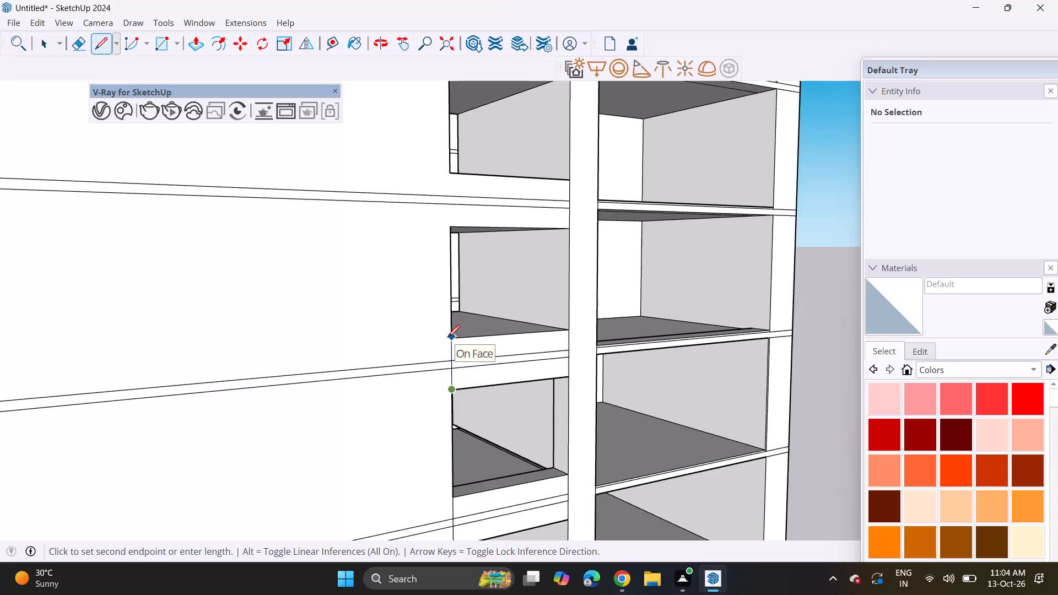
click(454, 342)
shift+middle_drag(450, 310, 463, 414)
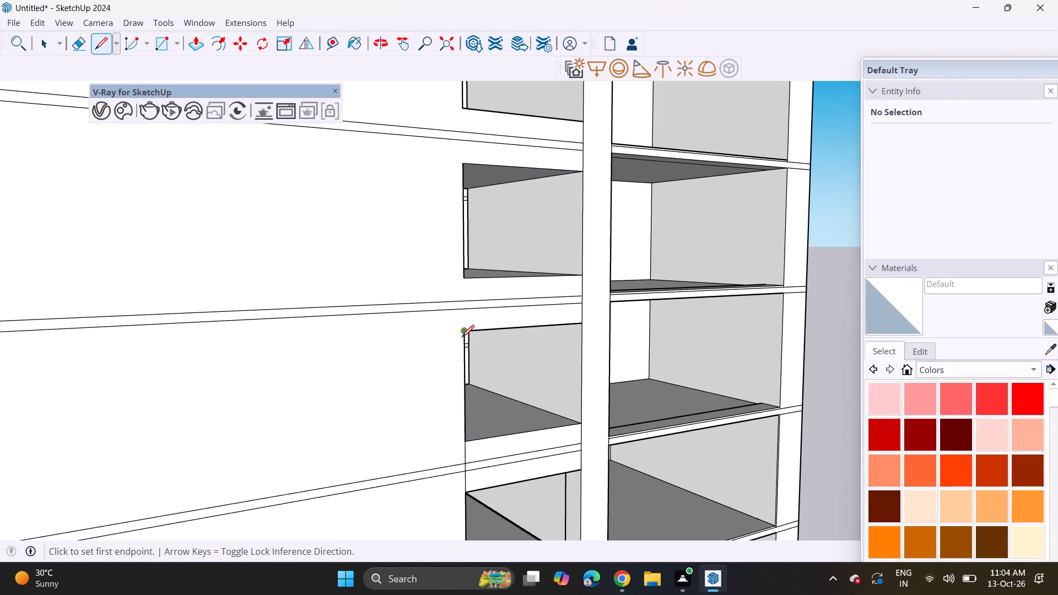
click(462, 337)
click(463, 275)
Draw vertical lines across the four remaining gaps between window openings, joining their far corners up to the topmost opening.
shift+middle_drag(466, 262, 477, 438)
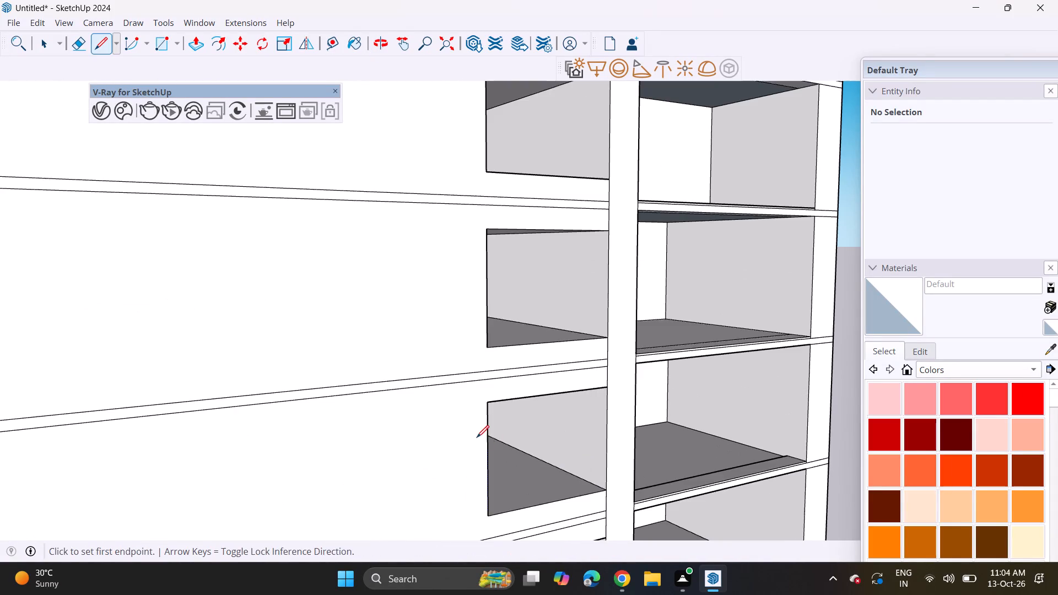
shift+middle_drag(480, 429, 438, 268)
drag(446, 358, 447, 363)
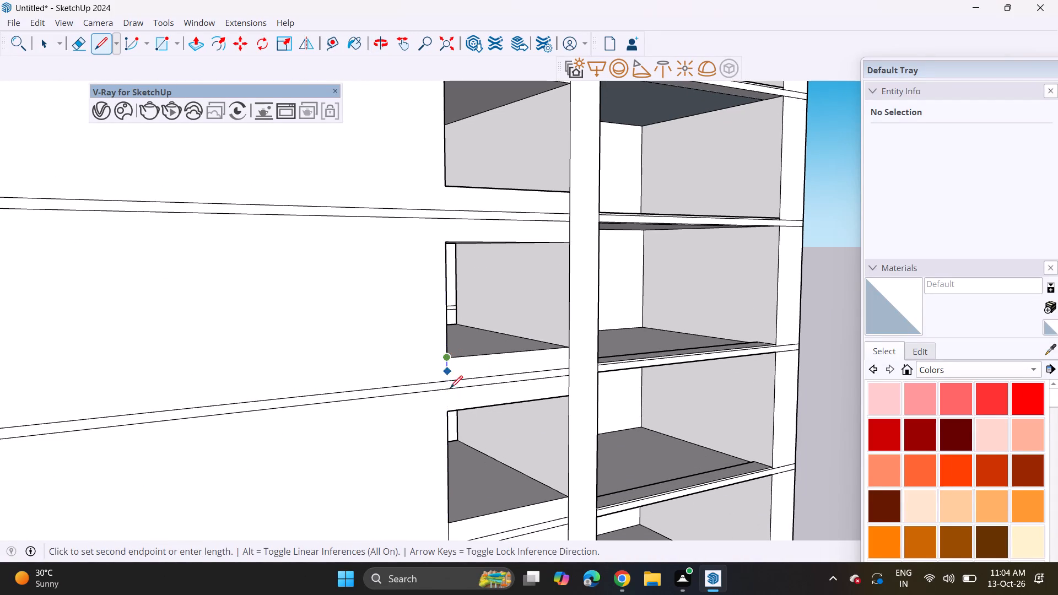
click(450, 416)
shift+middle_drag(438, 342, 438, 463)
click(446, 367)
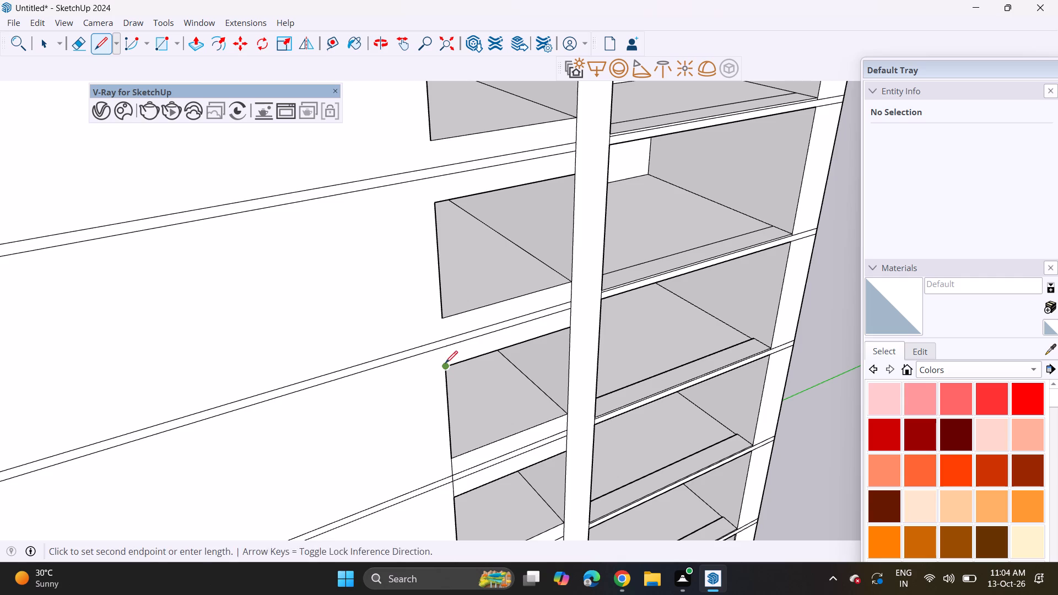
click(439, 315)
shift+middle_drag(447, 315, 447, 401)
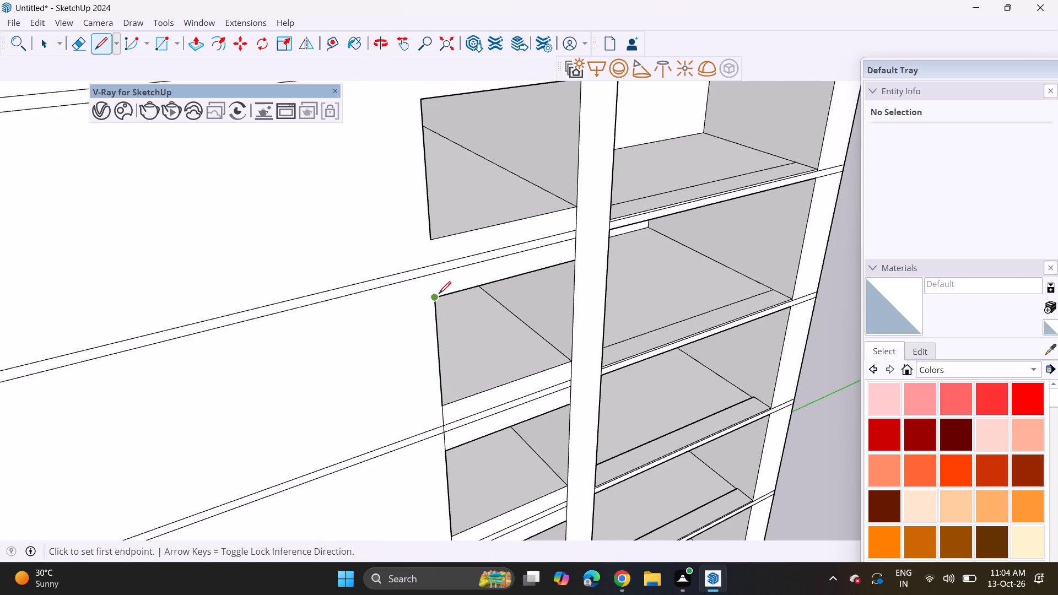
click(439, 294)
click(435, 233)
shift+middle_drag(420, 237, 441, 387)
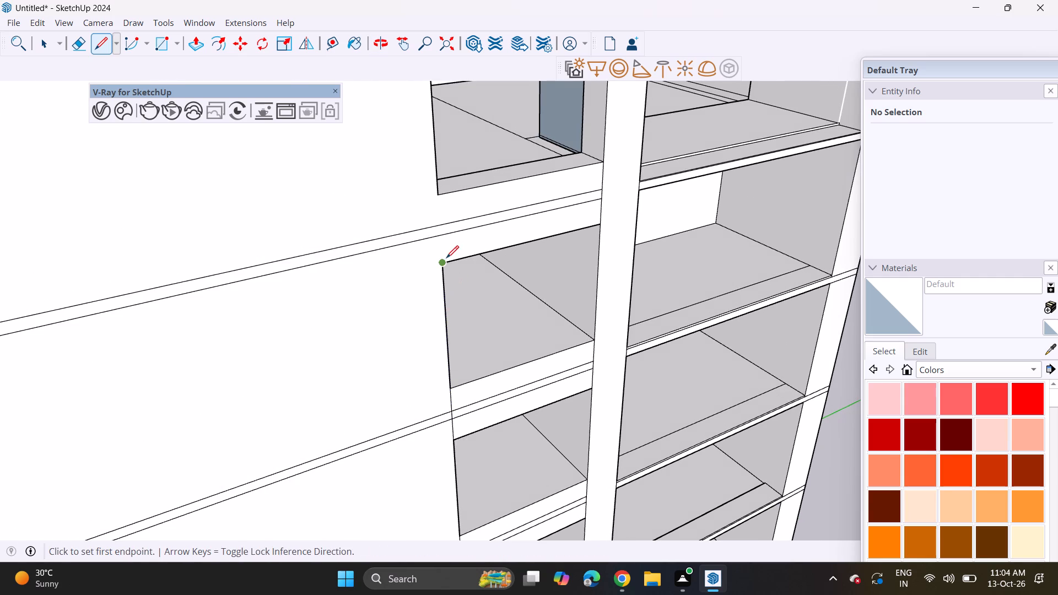
click(443, 263)
click(441, 197)
Draw a vertical line from the topmost window opening's far upper corner to the roof edge.
shift+middle_drag(466, 194, 466, 346)
middle_drag(467, 334, 416, 321)
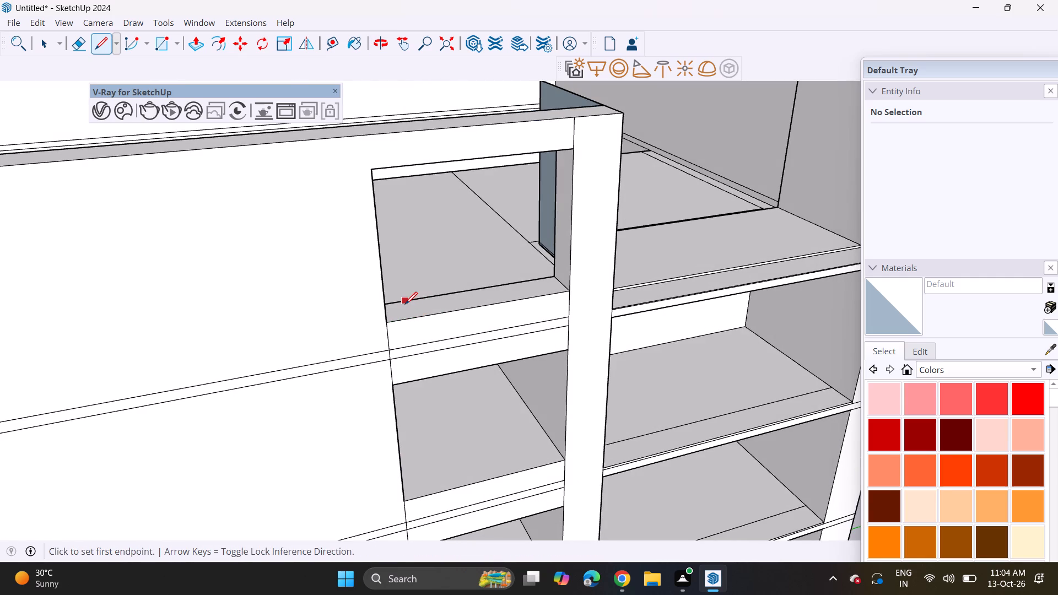
scroll(408, 311, down, 4)
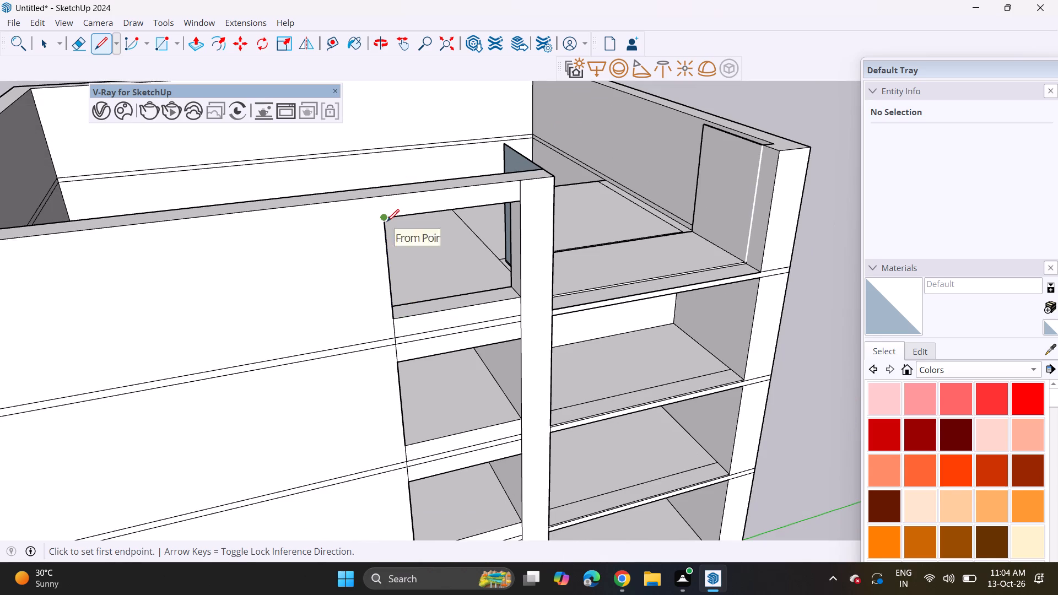
click(387, 221)
click(387, 196)
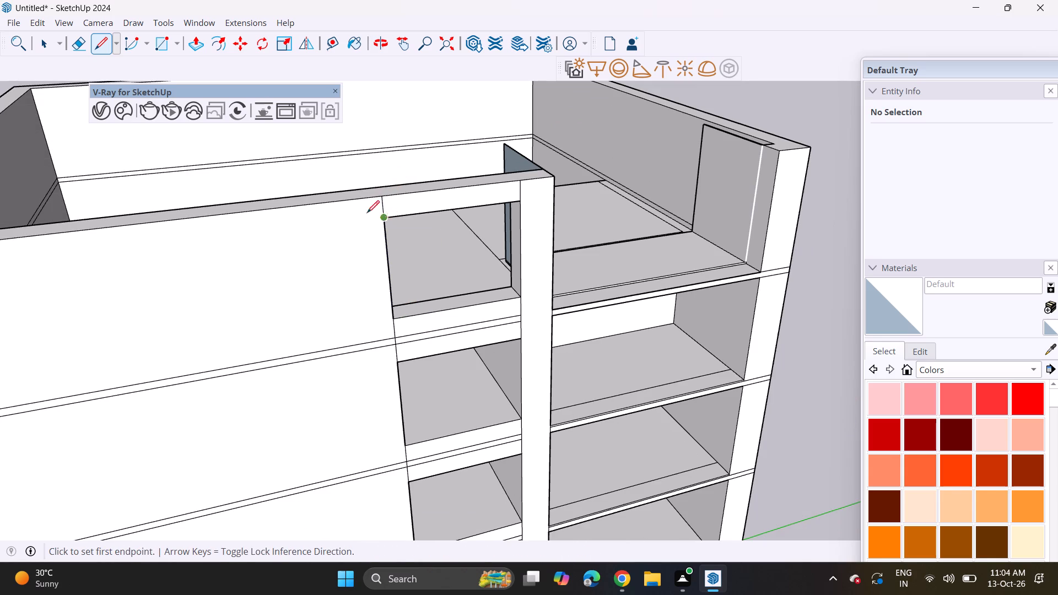
Erase the horizontal floor-band lines crossing the facade strip in the four gaps between the top five window openings.
click(75, 39)
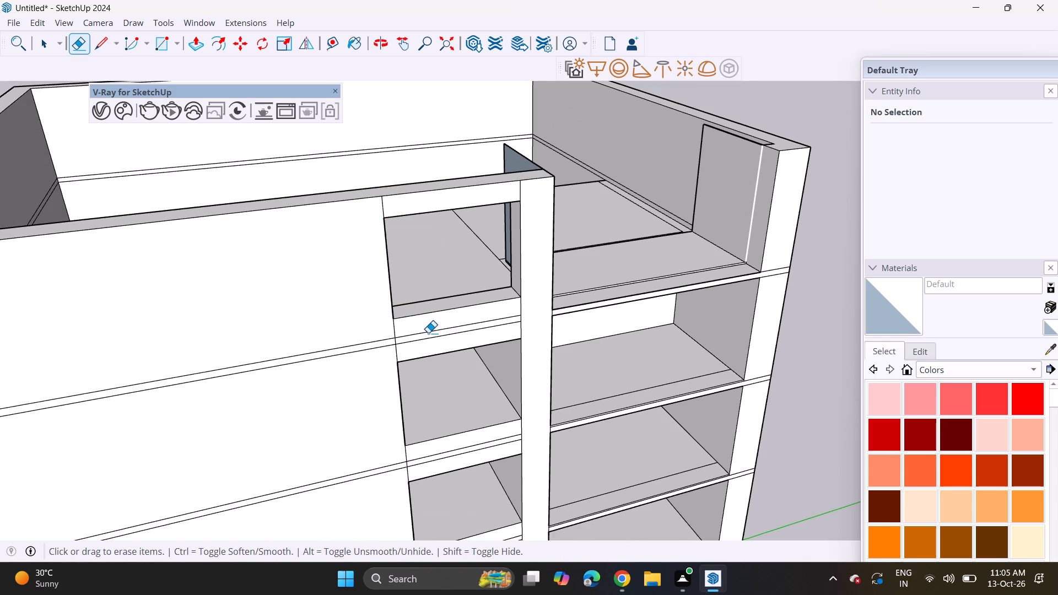
click(429, 329)
click(430, 342)
click(440, 331)
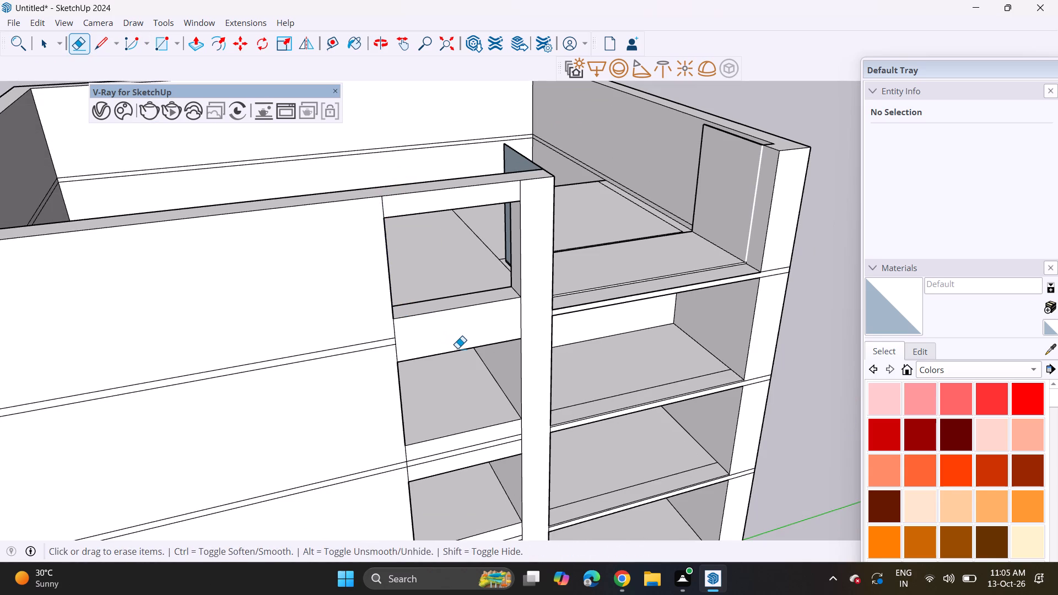
middle_drag(461, 351, 433, 251)
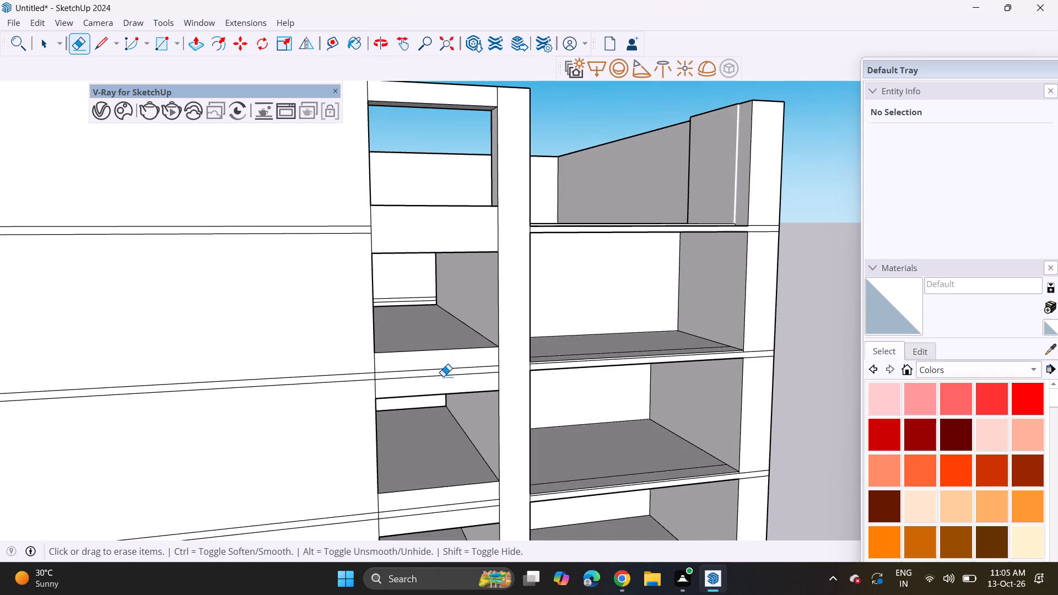
drag(444, 364, 443, 377)
middle_drag(452, 407, 434, 200)
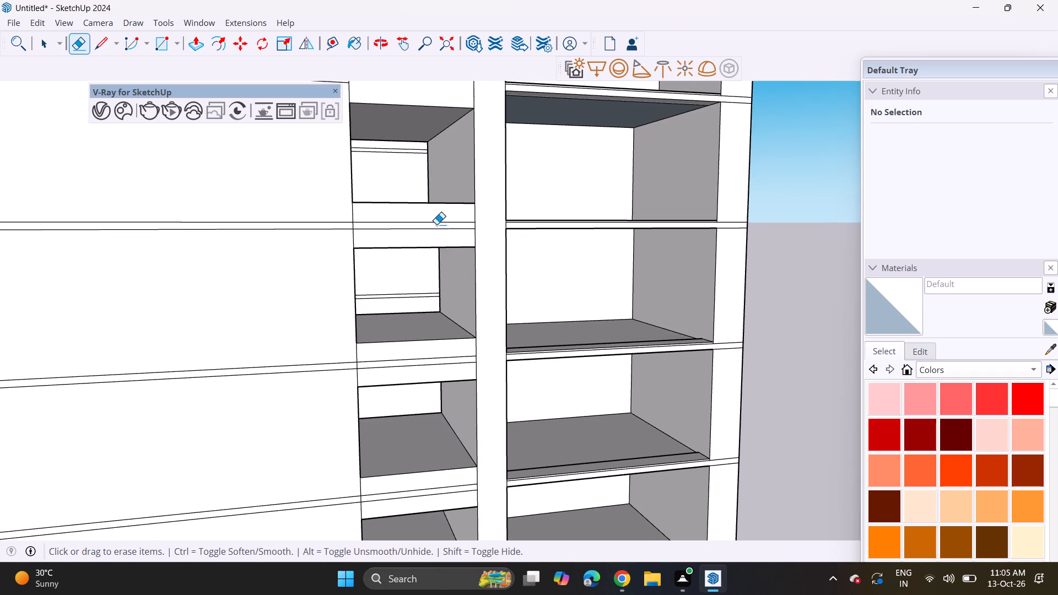
drag(436, 218, 436, 236)
drag(433, 361, 433, 374)
shift+middle_drag(444, 370, 441, 302)
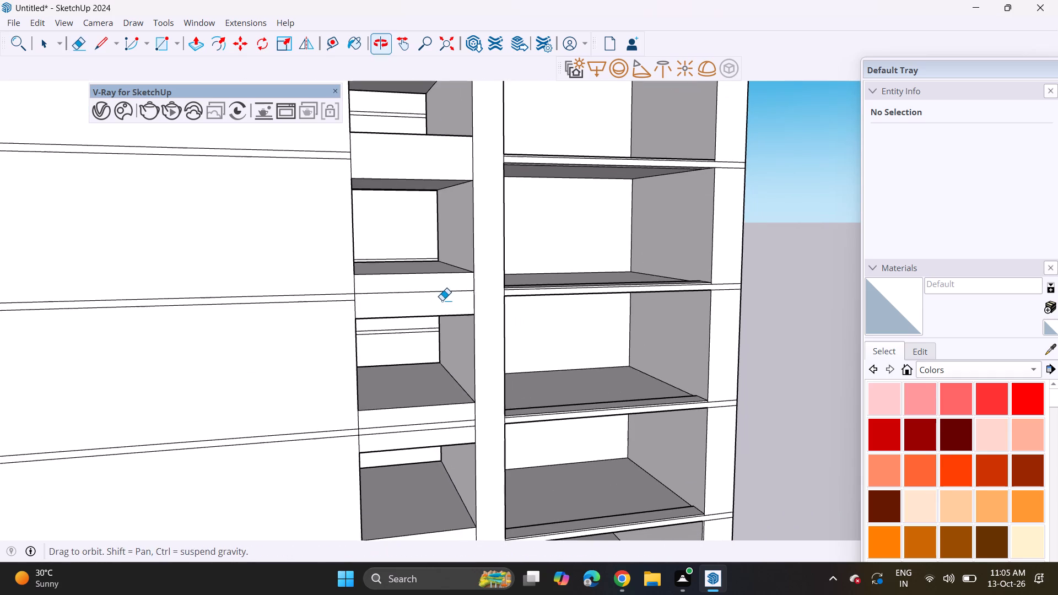
click(446, 294)
click(447, 290)
Erase the horizontal floor-band lines crossing the facade strip in the remaining gaps, down to the lowest window opening.
shift+middle_drag(445, 340, 445, 224)
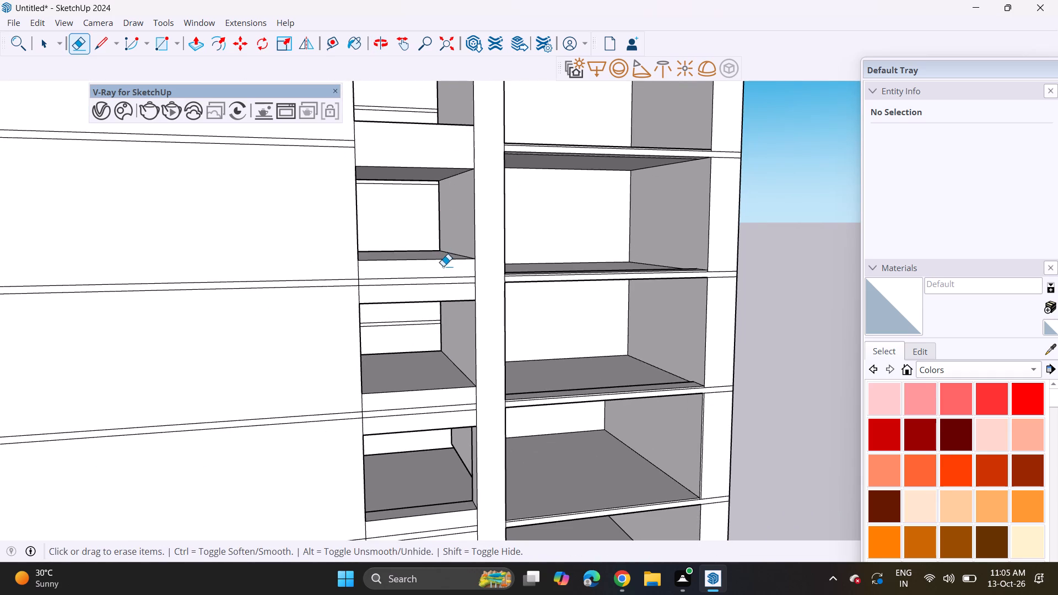
drag(444, 268, 444, 285)
drag(441, 402, 441, 418)
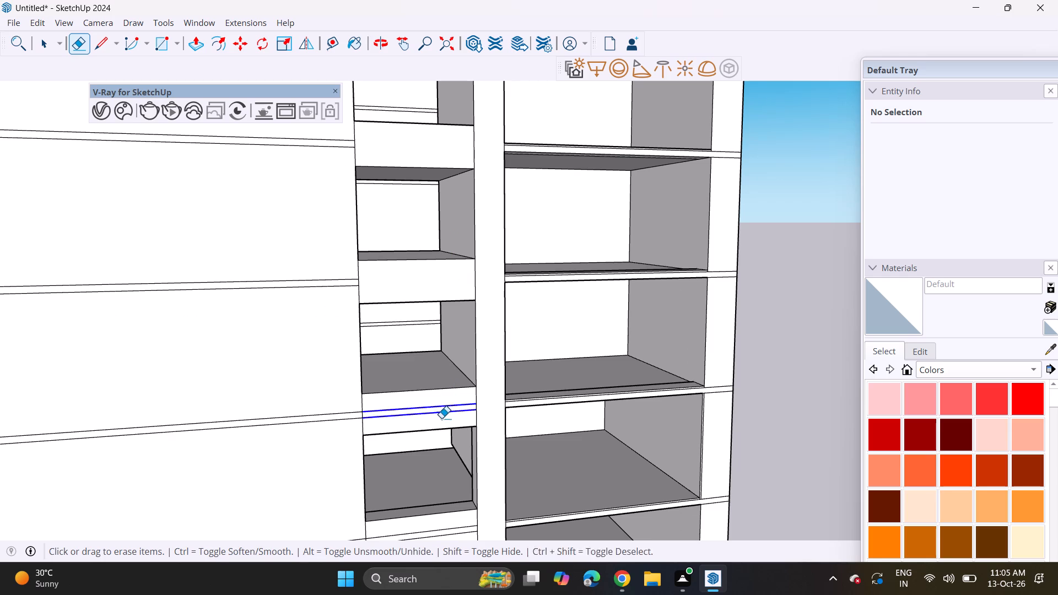
drag(441, 418, 441, 419)
shift+middle_drag(440, 404, 440, 195)
drag(455, 322, 455, 340)
shift+middle_drag(457, 344, 456, 315)
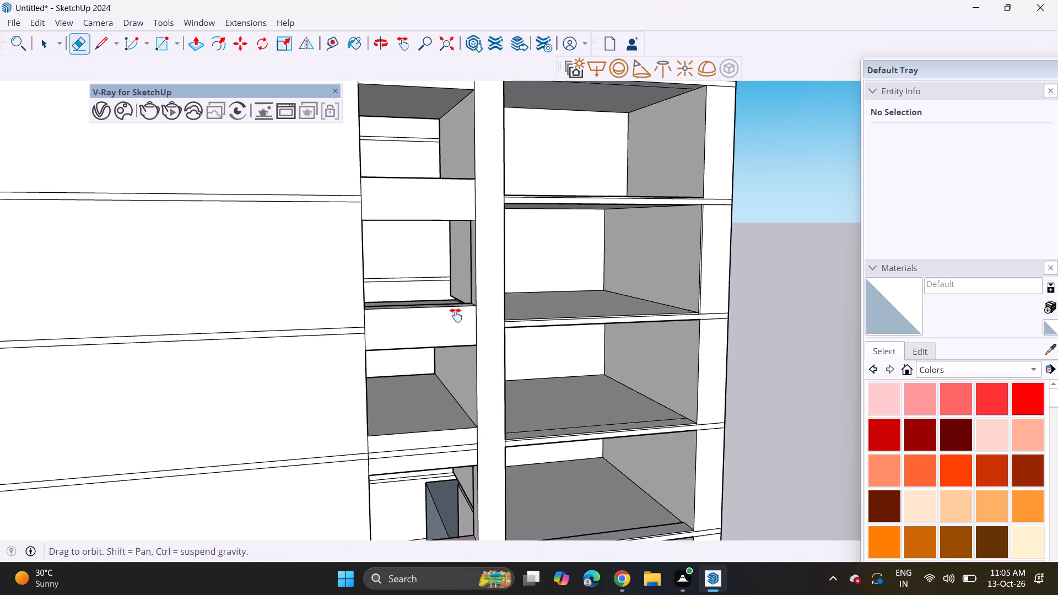
shift+middle_drag(456, 315, 477, 205)
drag(459, 309, 457, 324)
shift+middle_drag(461, 334, 456, 215)
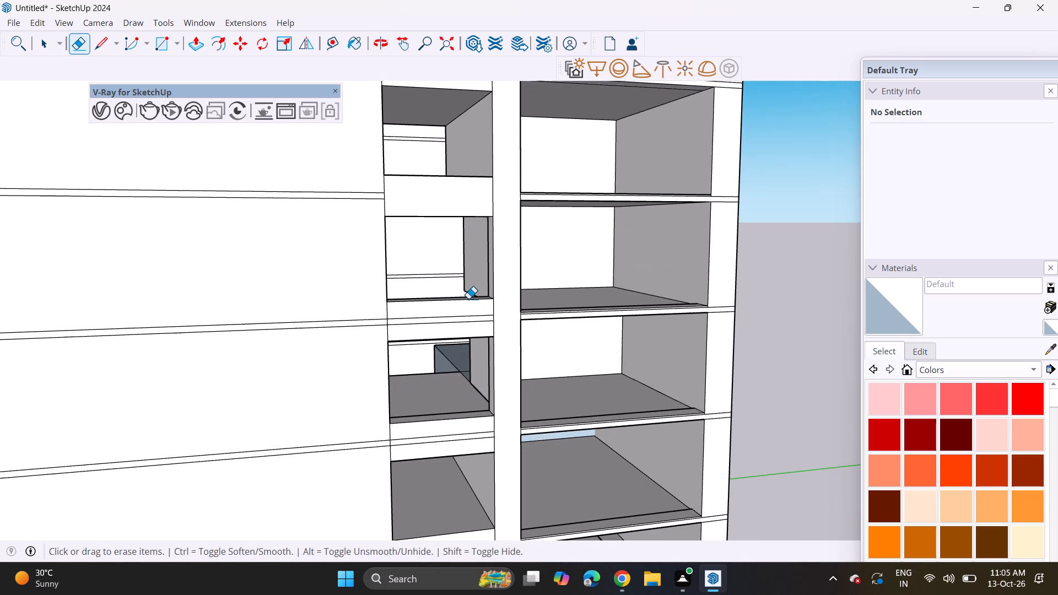
drag(467, 315, 466, 331)
shift+middle_drag(468, 336, 468, 180)
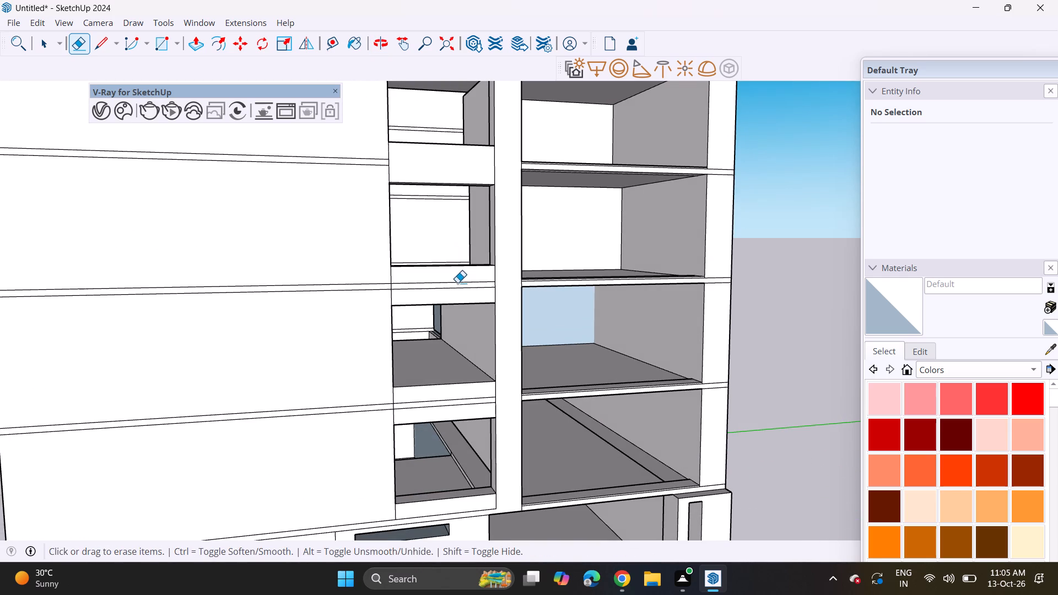
drag(461, 275, 461, 287)
shift+middle_drag(465, 291, 464, 174)
drag(459, 282, 461, 306)
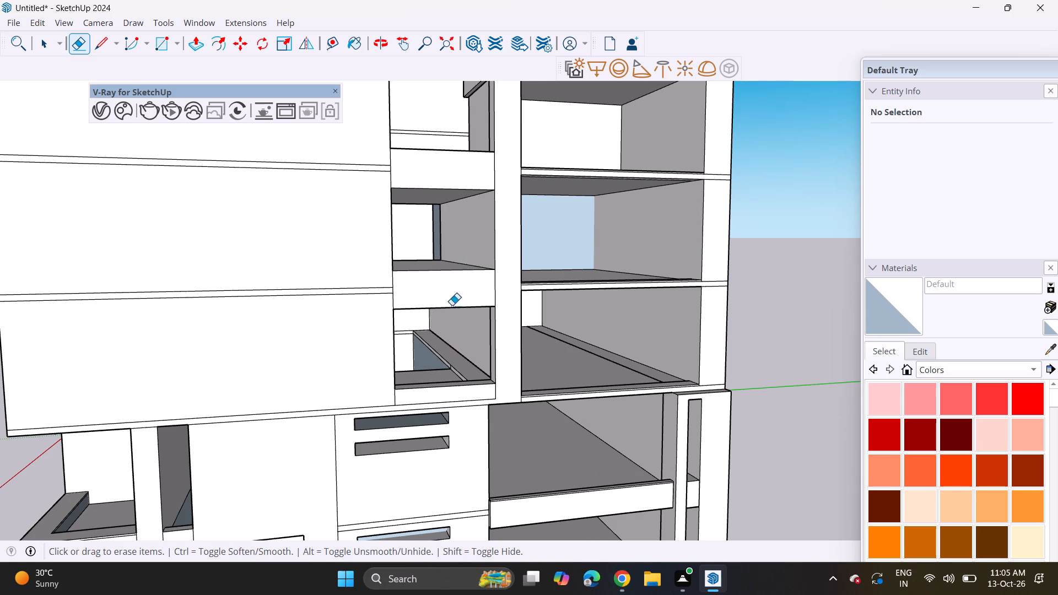
Examine the facade strip's lower end and the whole tower from near and far.
middle_drag(452, 305, 500, 332)
scroll(507, 328, down, 3)
scroll(483, 396, up, 4)
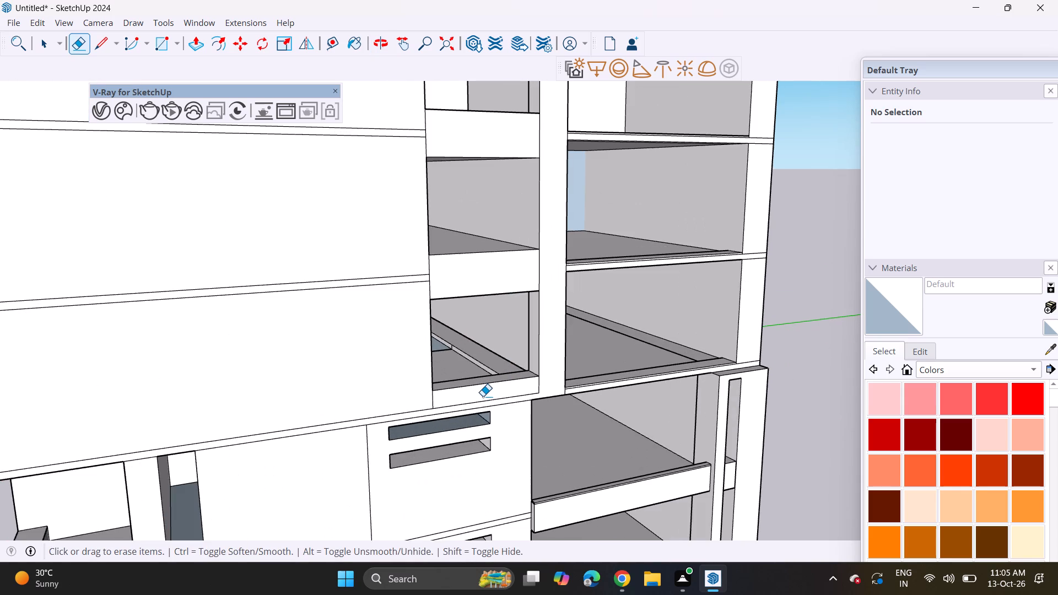
scroll(483, 396, up, 4)
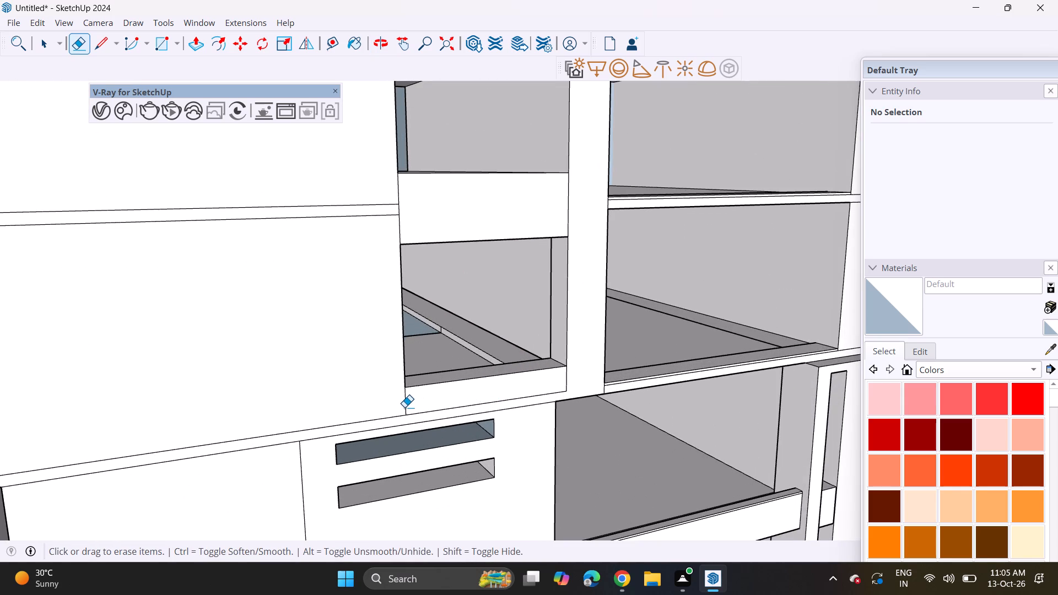
scroll(400, 409, down, 2)
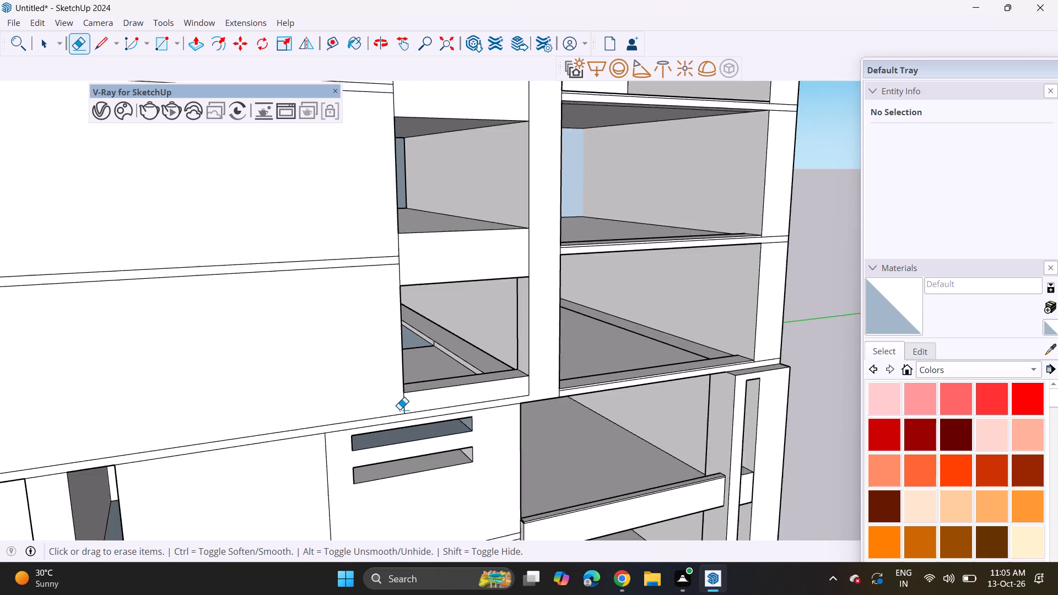
scroll(400, 409, down, 20)
scroll(400, 409, down, 2)
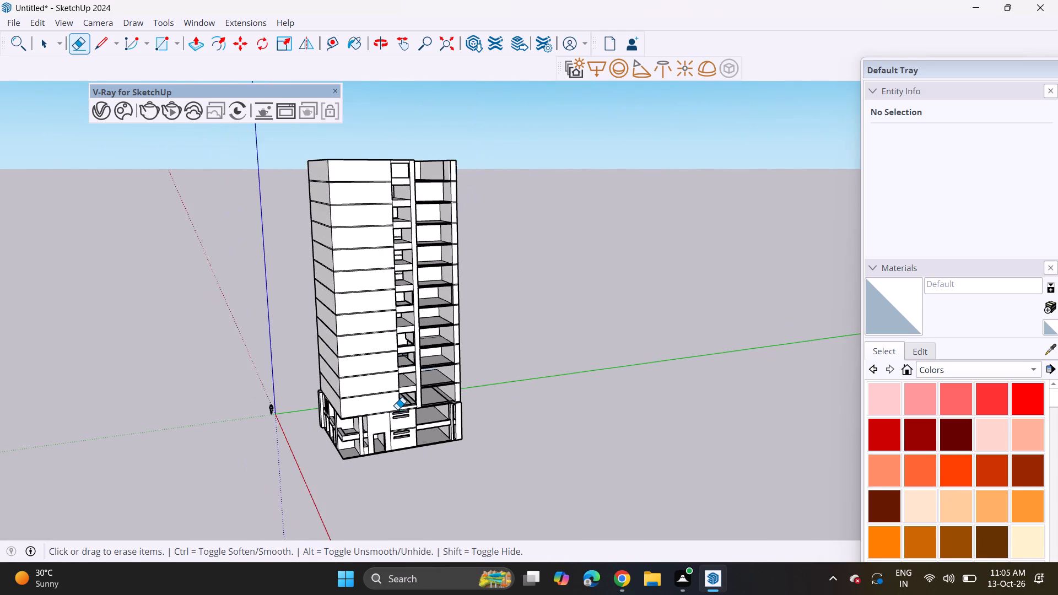
scroll(397, 409, down, 2)
middle_drag(395, 408, 487, 365)
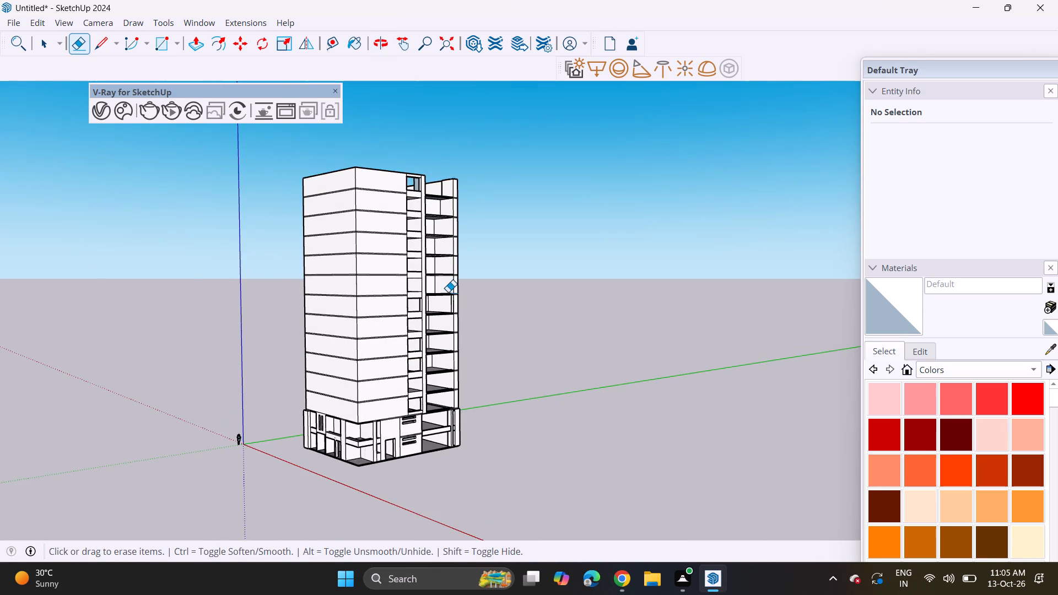
Erase the leftover vertical border line at the outer edge of the mid-height bay's side wall.
scroll(448, 292, up, 15)
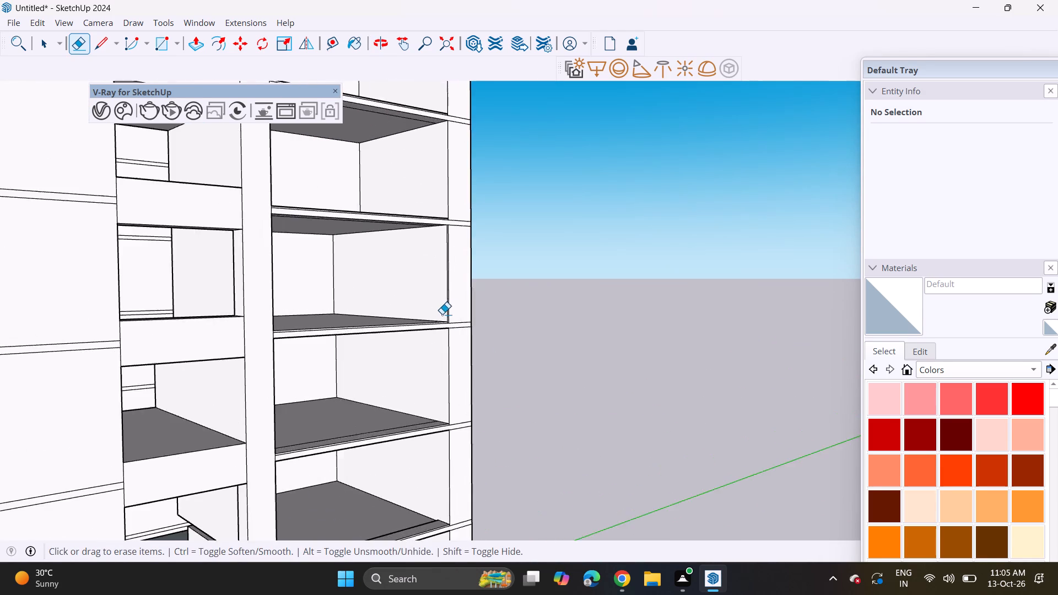
scroll(442, 314, up, 9)
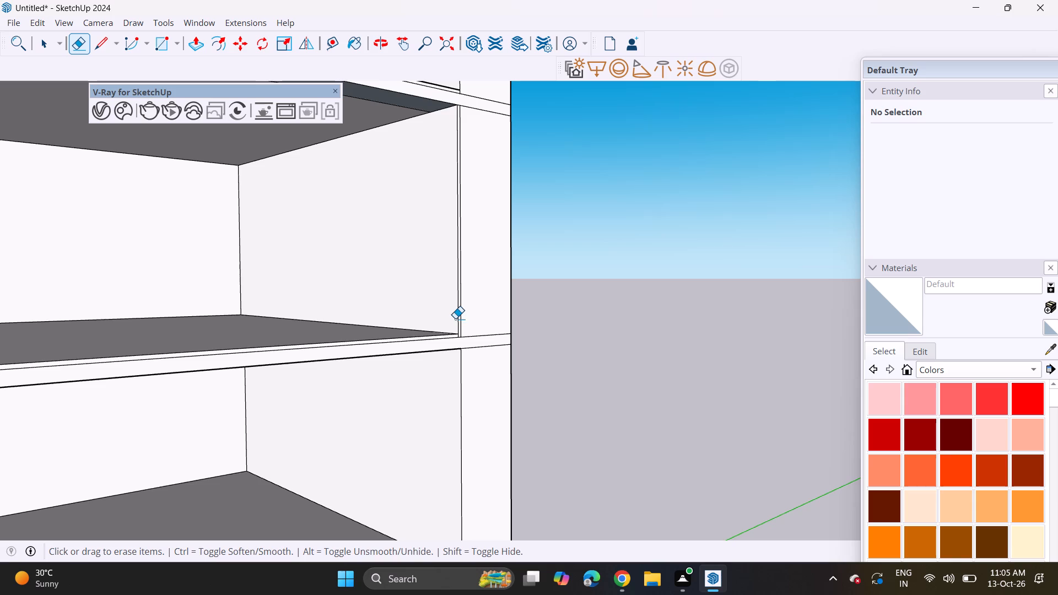
click(455, 318)
click(460, 323)
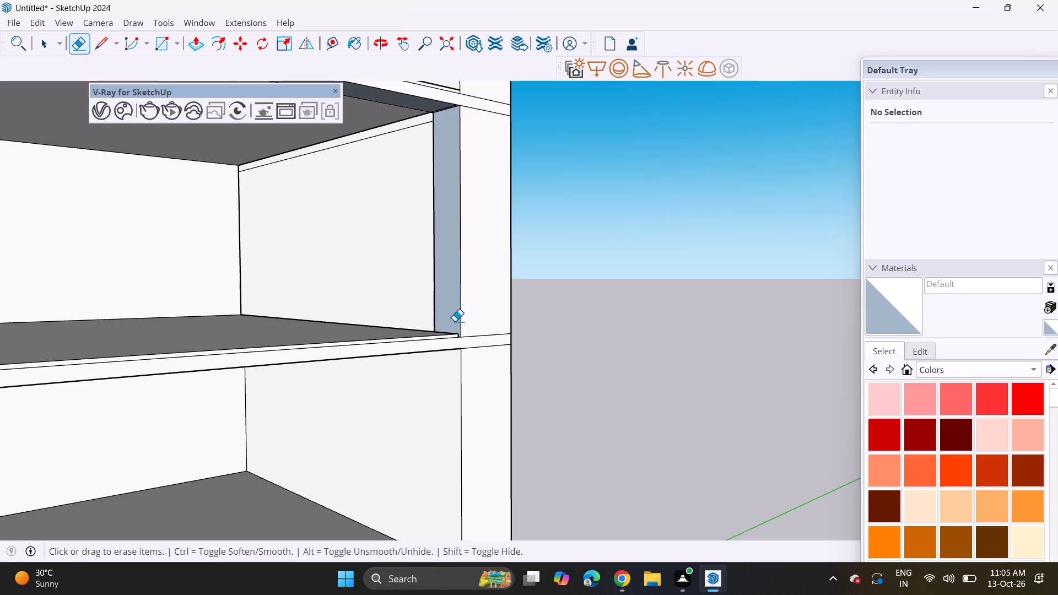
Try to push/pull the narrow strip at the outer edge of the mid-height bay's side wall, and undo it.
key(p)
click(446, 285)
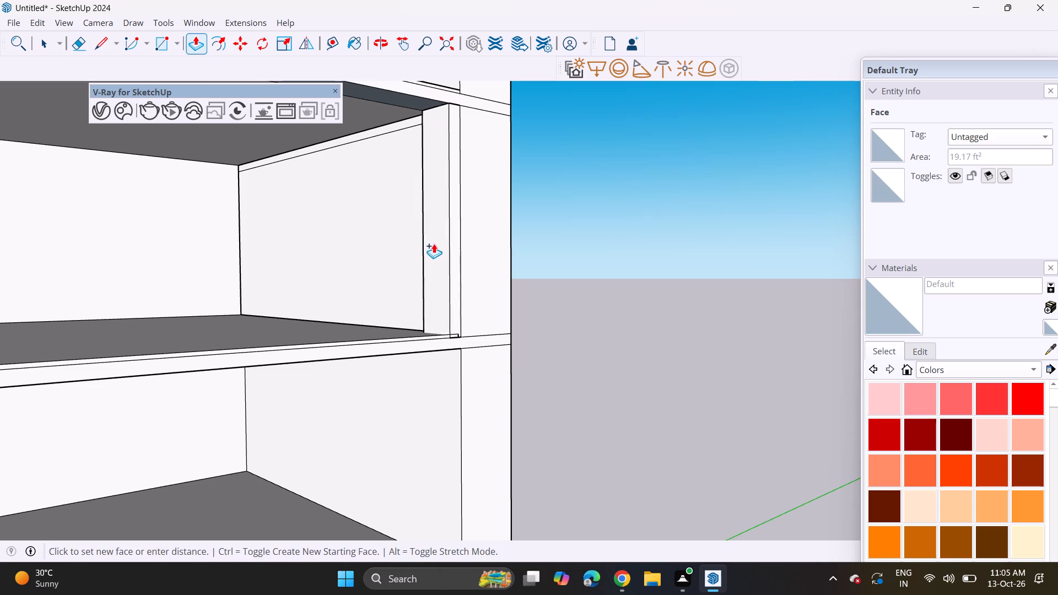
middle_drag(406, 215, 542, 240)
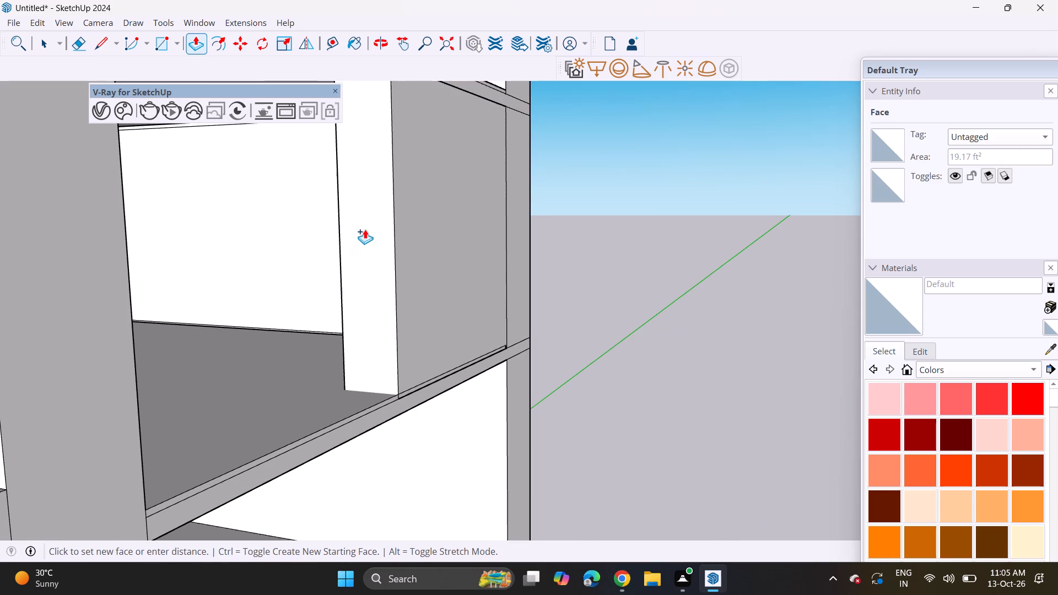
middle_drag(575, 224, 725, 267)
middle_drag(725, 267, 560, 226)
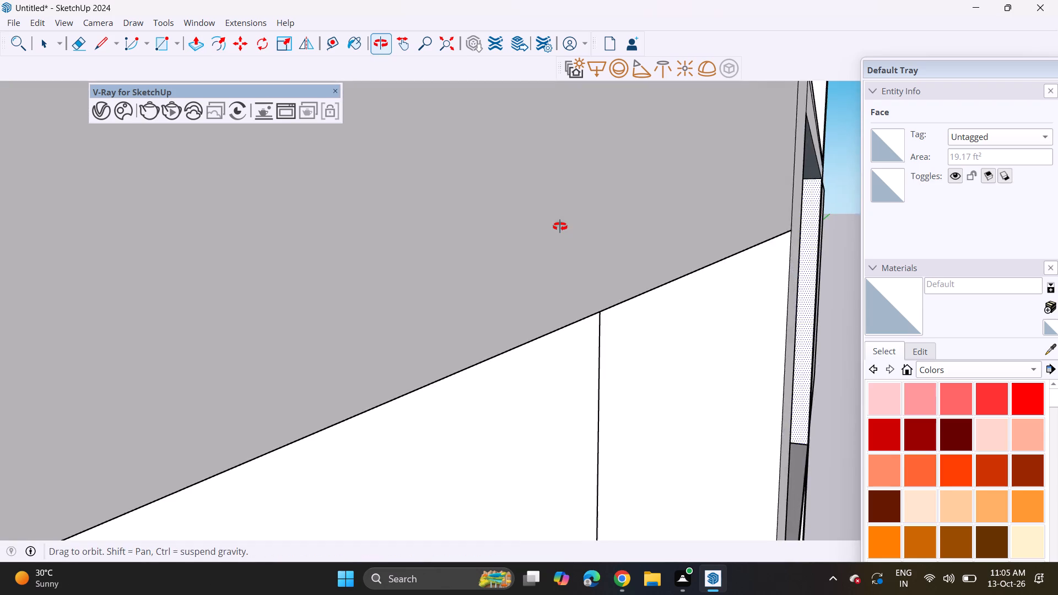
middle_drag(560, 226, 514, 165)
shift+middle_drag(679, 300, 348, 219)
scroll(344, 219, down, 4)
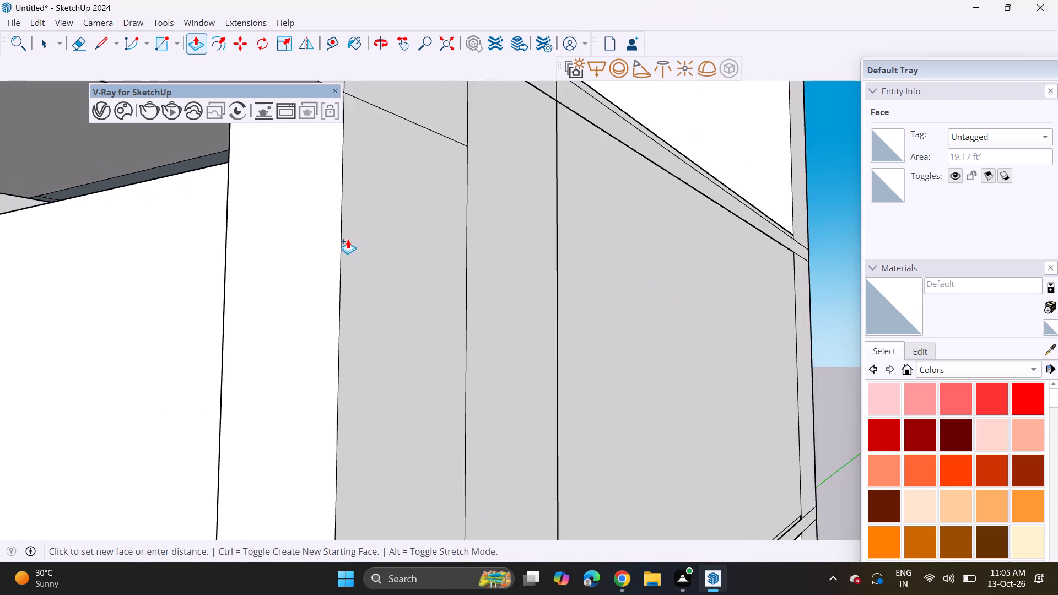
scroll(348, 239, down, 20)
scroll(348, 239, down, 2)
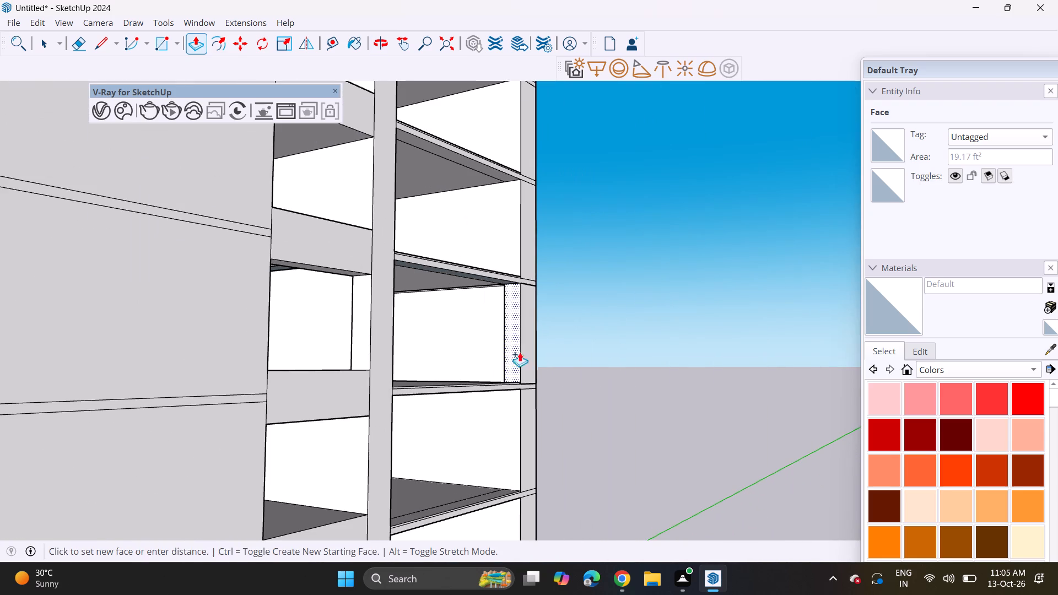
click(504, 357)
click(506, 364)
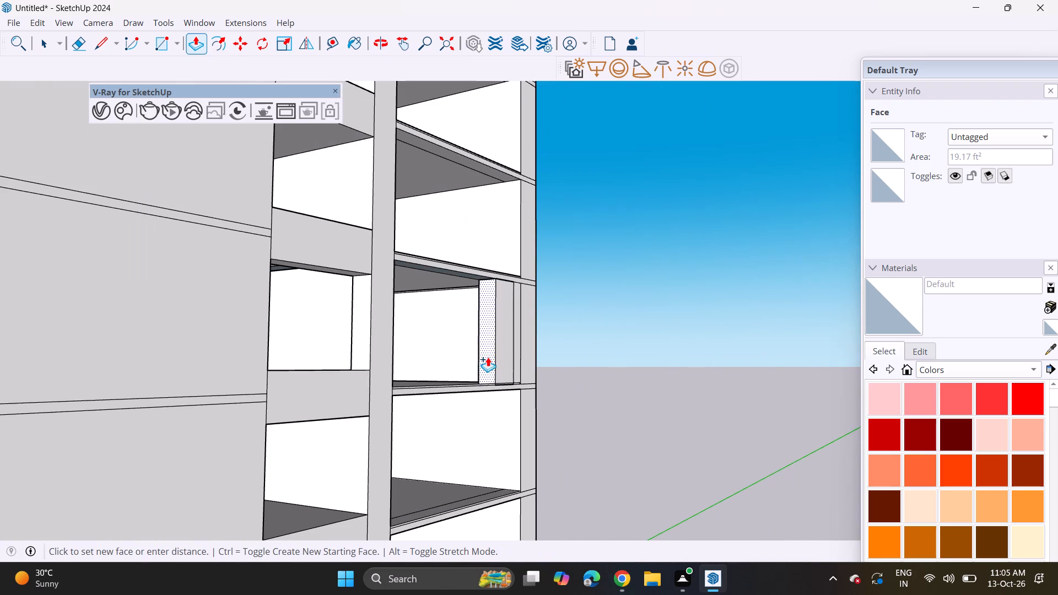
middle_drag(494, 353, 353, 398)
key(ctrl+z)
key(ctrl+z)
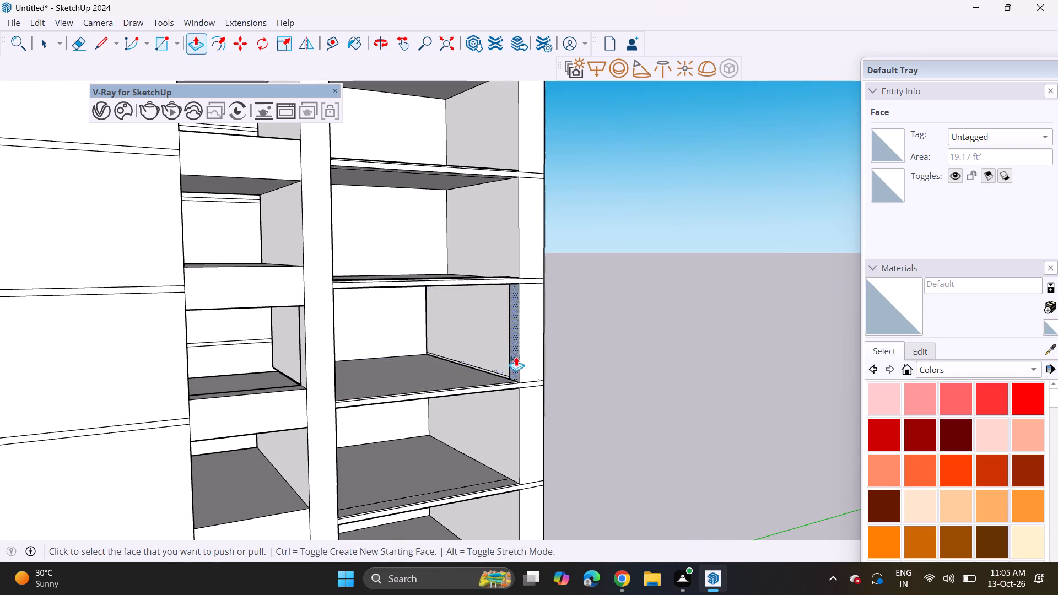
Erase the vertical edges bounding the narrow strip at the outer end of the mid-height bay's side wall, clearing the projecting wall faces.
middle_drag(503, 364, 590, 353)
click(538, 359)
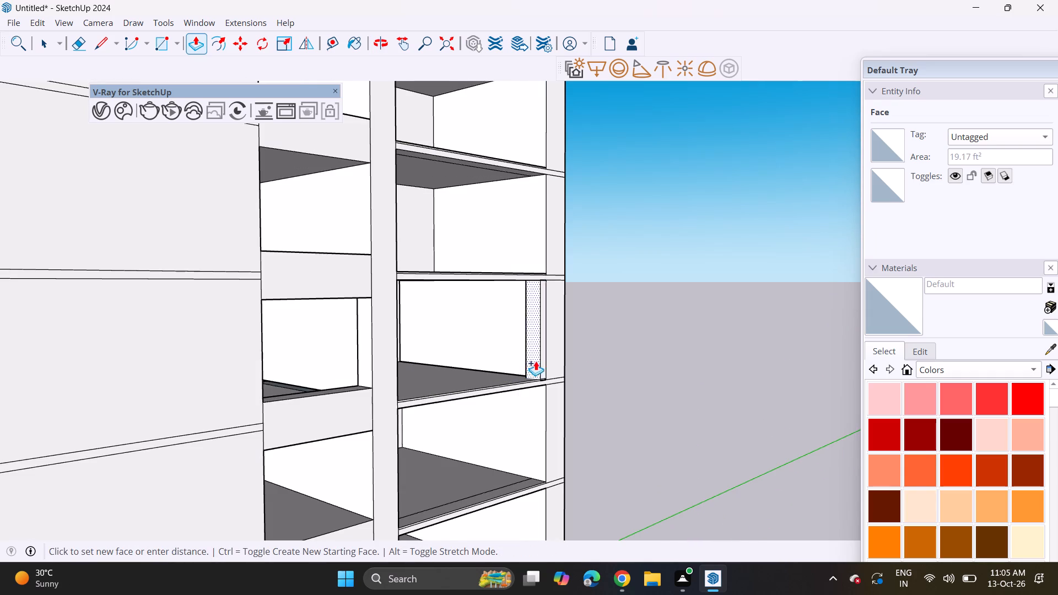
click(539, 359)
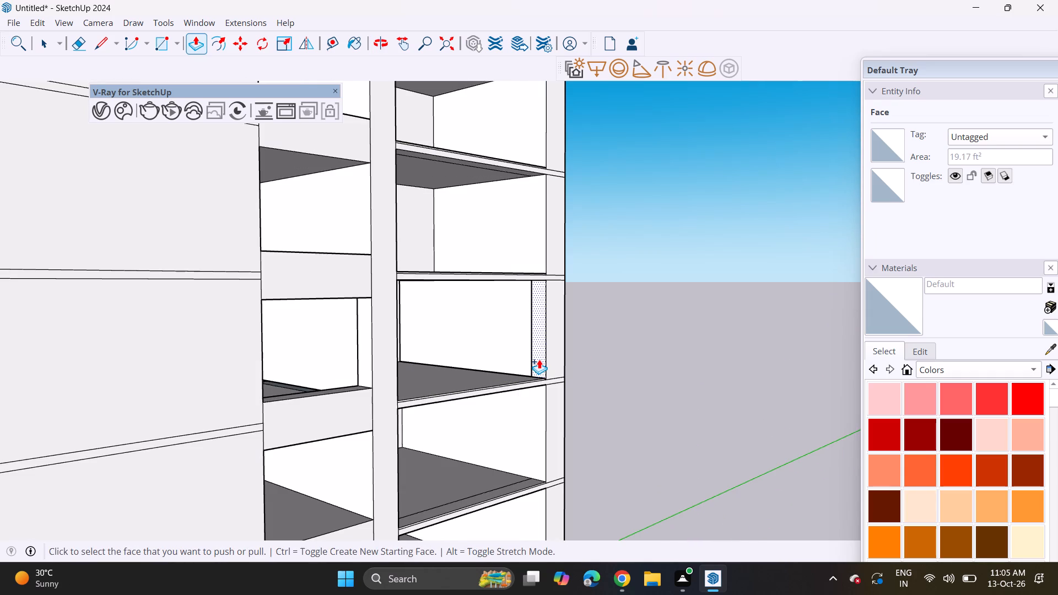
click(86, 49)
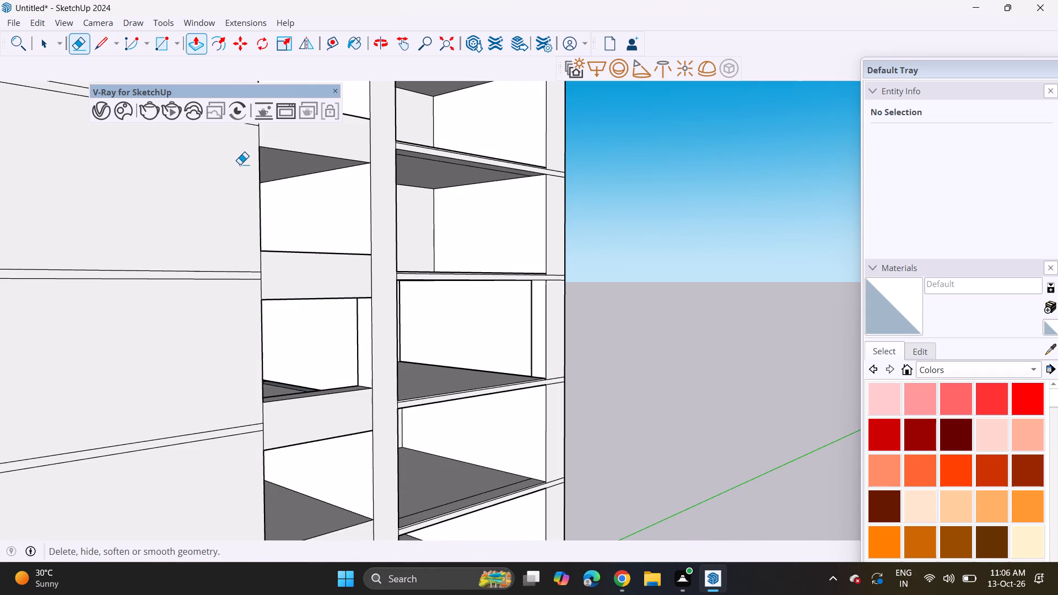
click(525, 325)
drag(525, 325, 532, 334)
click(532, 334)
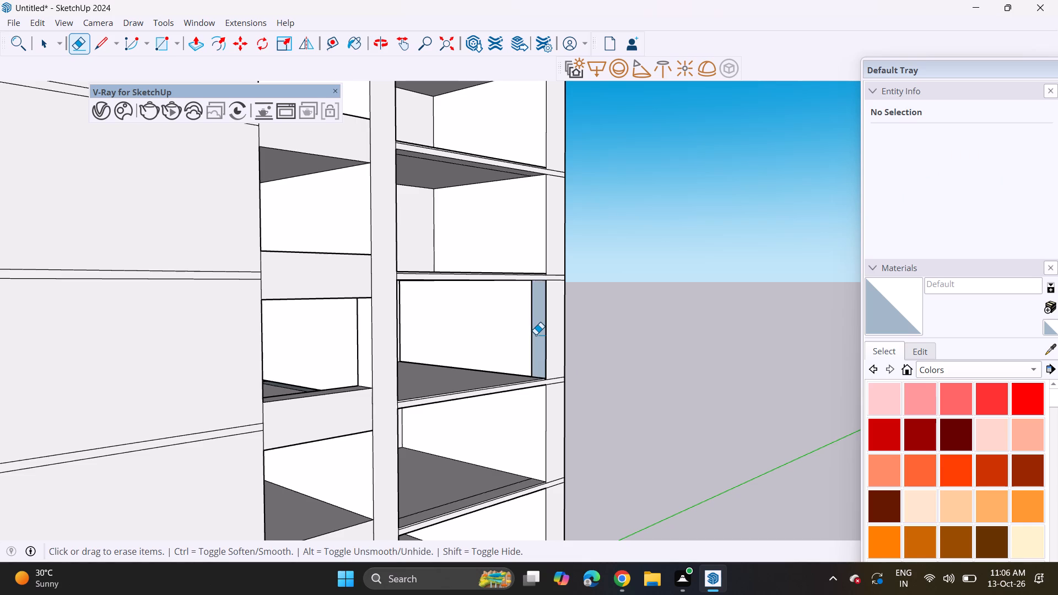
click(536, 334)
click(532, 333)
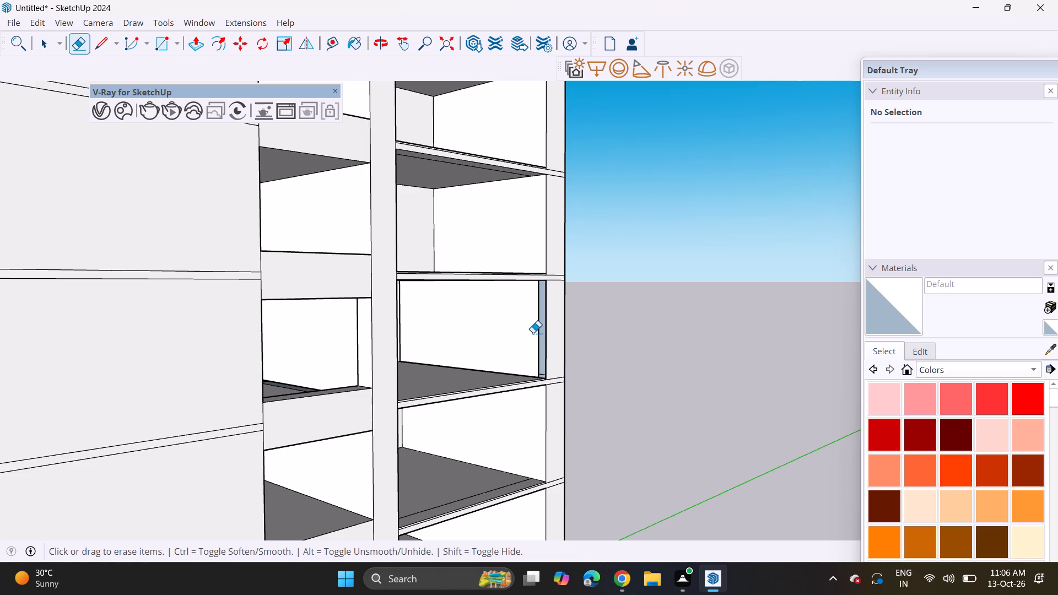
click(539, 341)
drag(468, 347, 447, 347)
middle_drag(432, 345, 403, 353)
Push/pull the exposed back face of the mid-height bay's side wall flush with the facade opening's edge.
drag(193, 44, 199, 46)
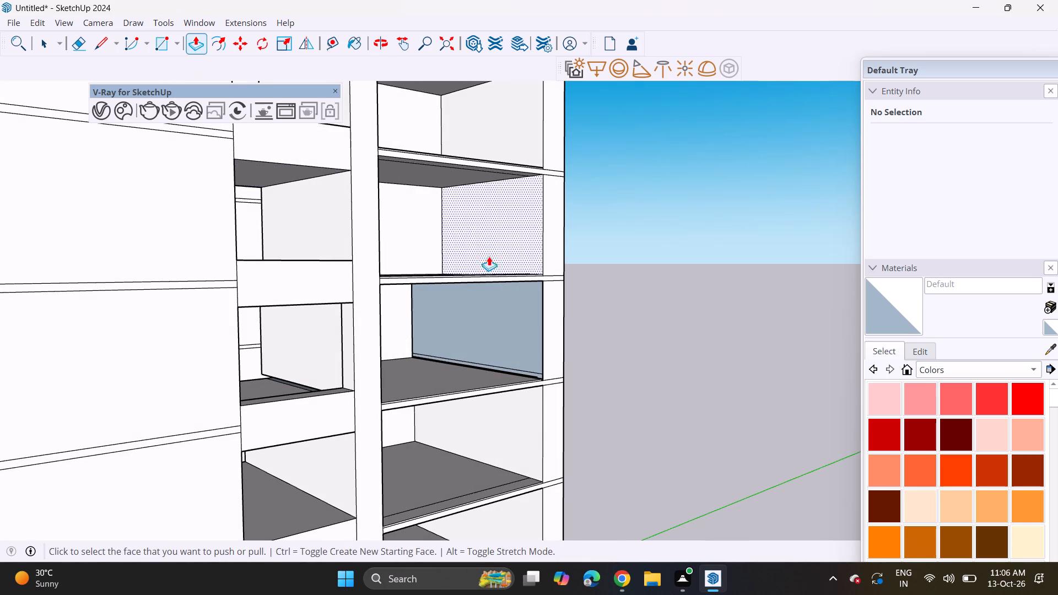
click(506, 324)
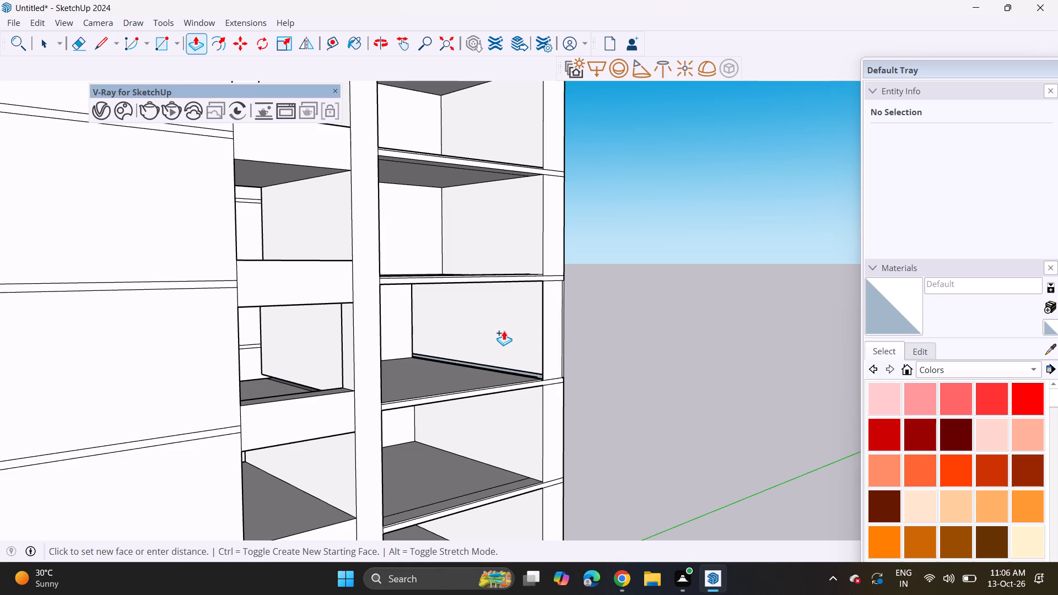
click(485, 332)
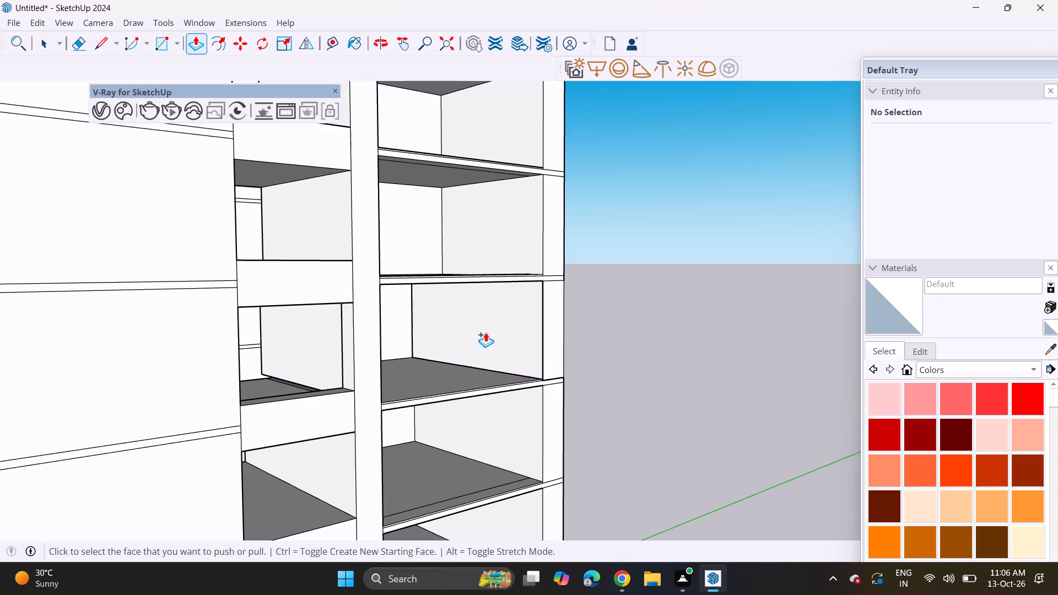
Examine the bays and window openings along the tower's height and the jamb of a mid-height window opening.
scroll(525, 374, down, 2)
shift+middle_drag(548, 411, 547, 314)
scroll(547, 314, down, 9)
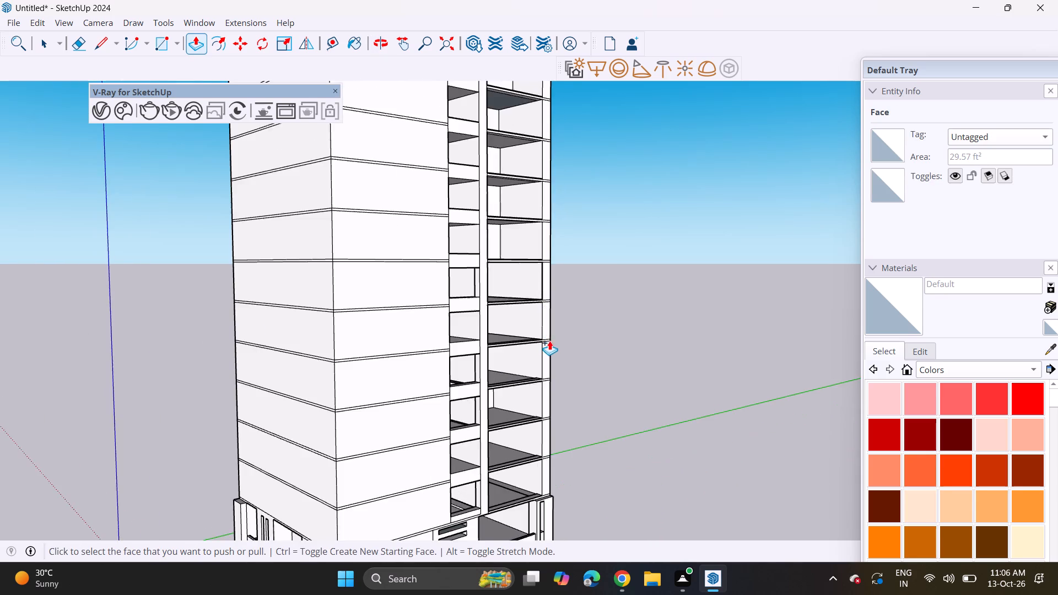
scroll(549, 340, down, 2)
middle_drag(520, 428, 552, 472)
middle_drag(546, 447, 544, 411)
shift+middle_drag(543, 434, 543, 330)
scroll(543, 330, down, 2)
shift+middle_drag(540, 330, 546, 381)
scroll(539, 375, up, 8)
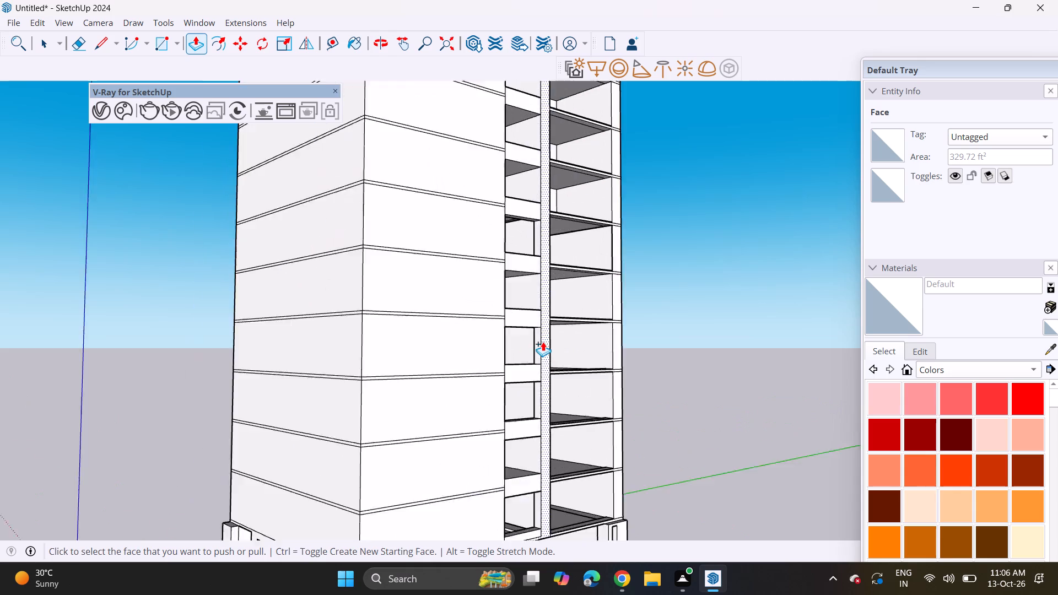
scroll(529, 345, up, 16)
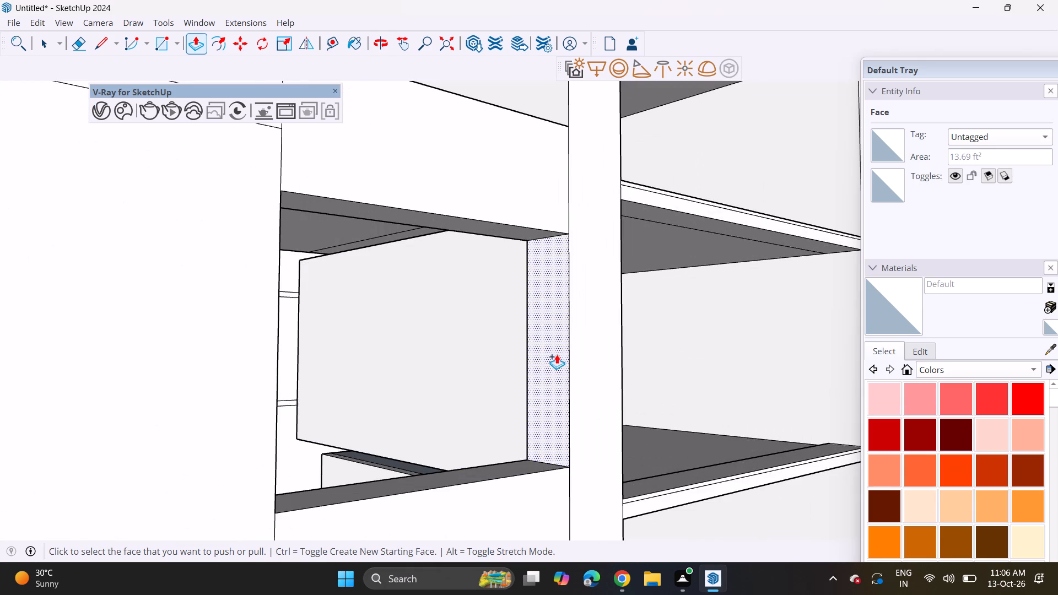
click(557, 354)
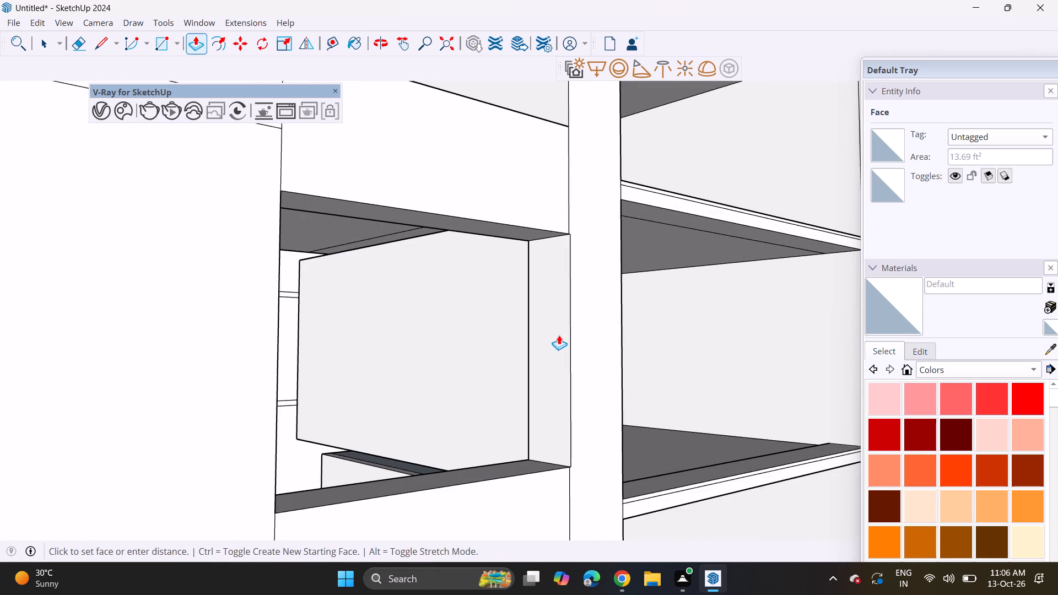
key(Escape)
Push/pull the narrow jamb face of the mid-height window opening in line with the side wall of the opening above.
scroll(559, 335, down, 14)
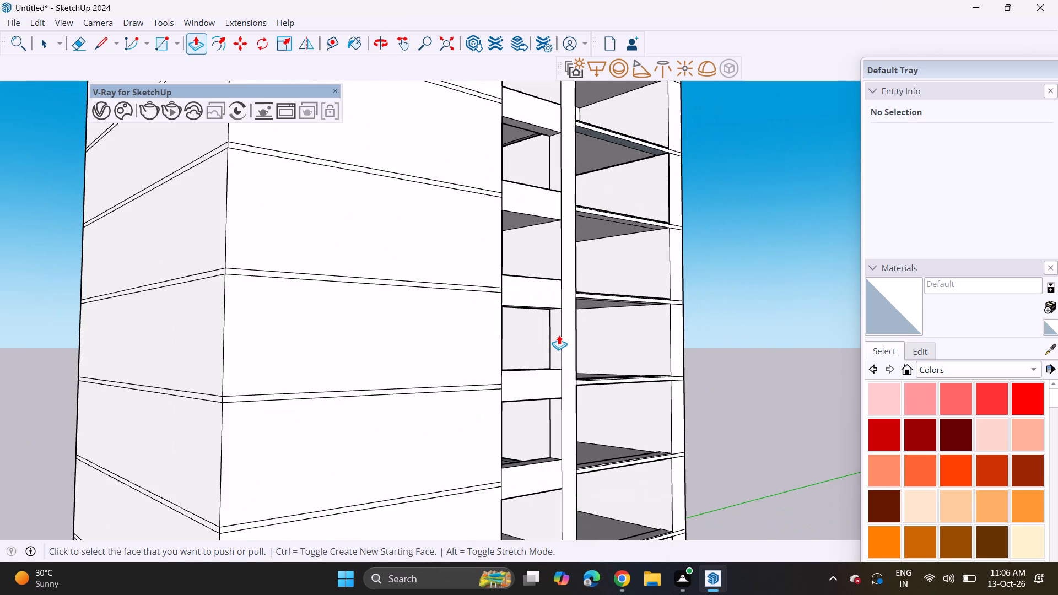
middle_drag(557, 334, 375, 385)
middle_drag(508, 300, 579, 296)
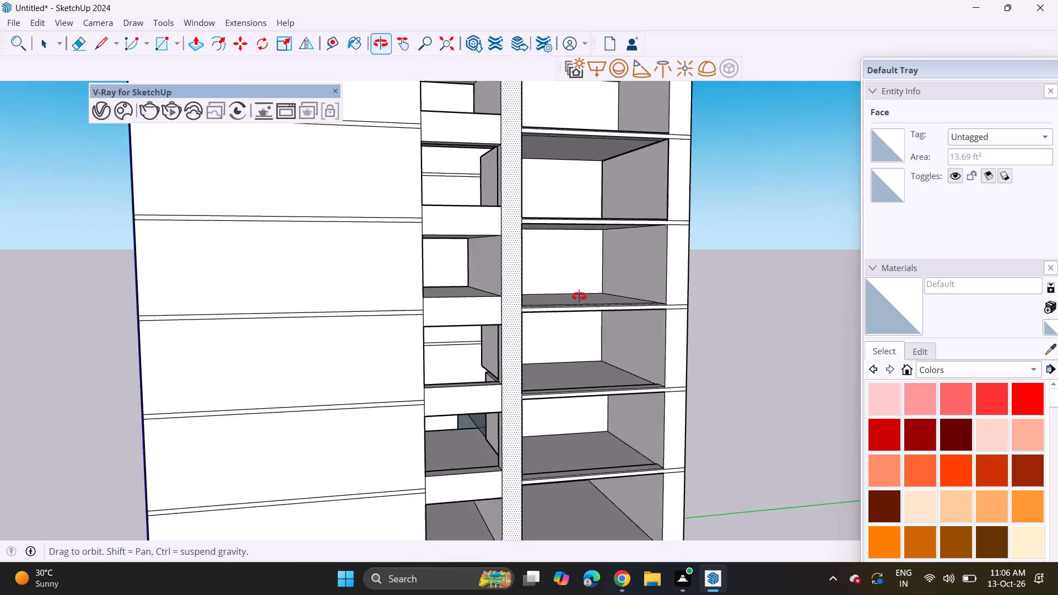
middle_drag(579, 296, 702, 282)
scroll(592, 328, up, 6)
click(586, 373)
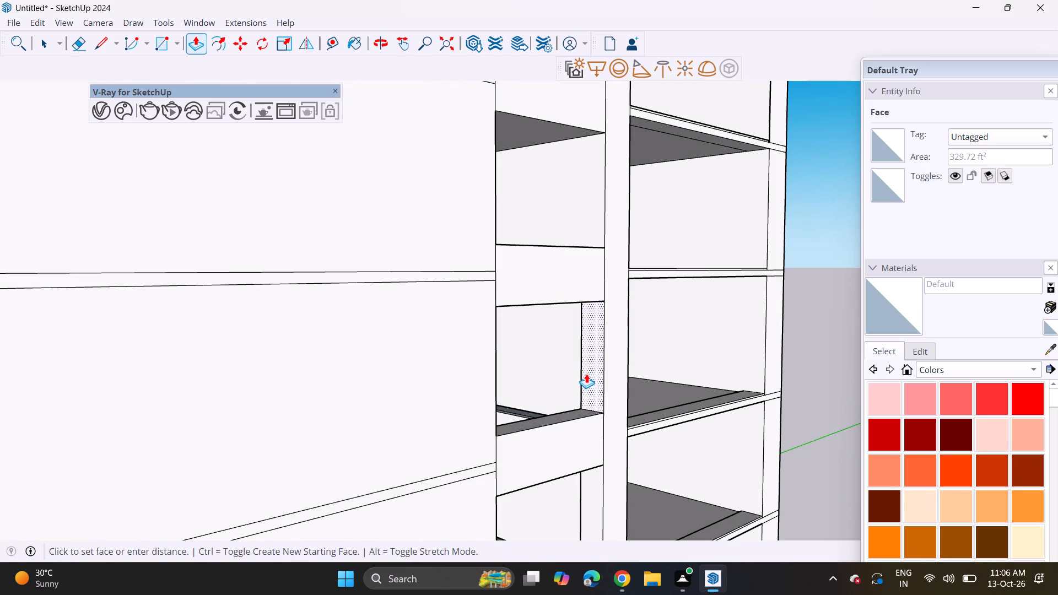
middle_drag(598, 192, 569, 259)
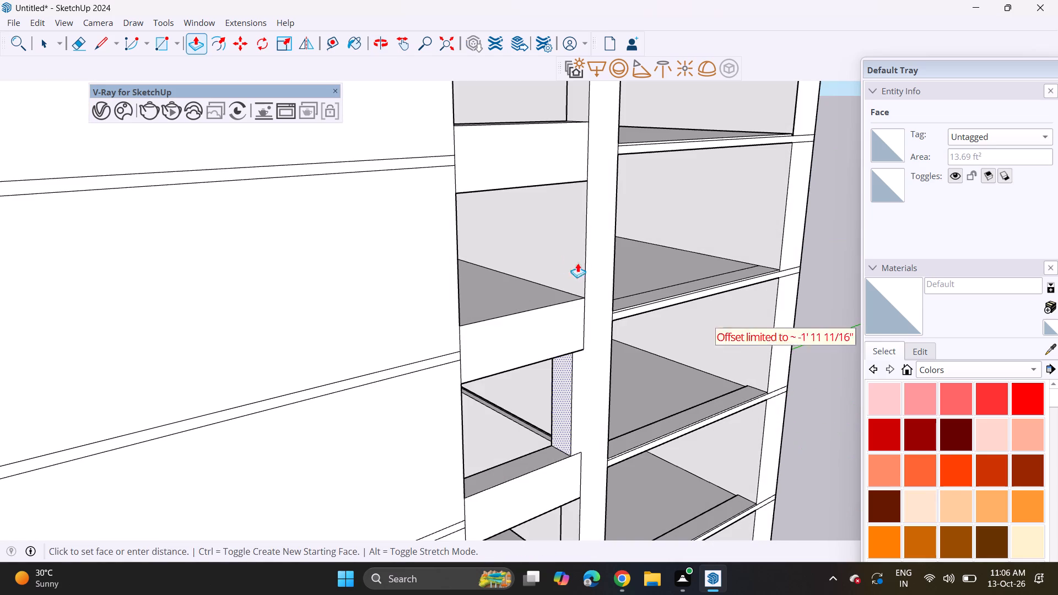
click(582, 269)
middle_drag(576, 431, 580, 399)
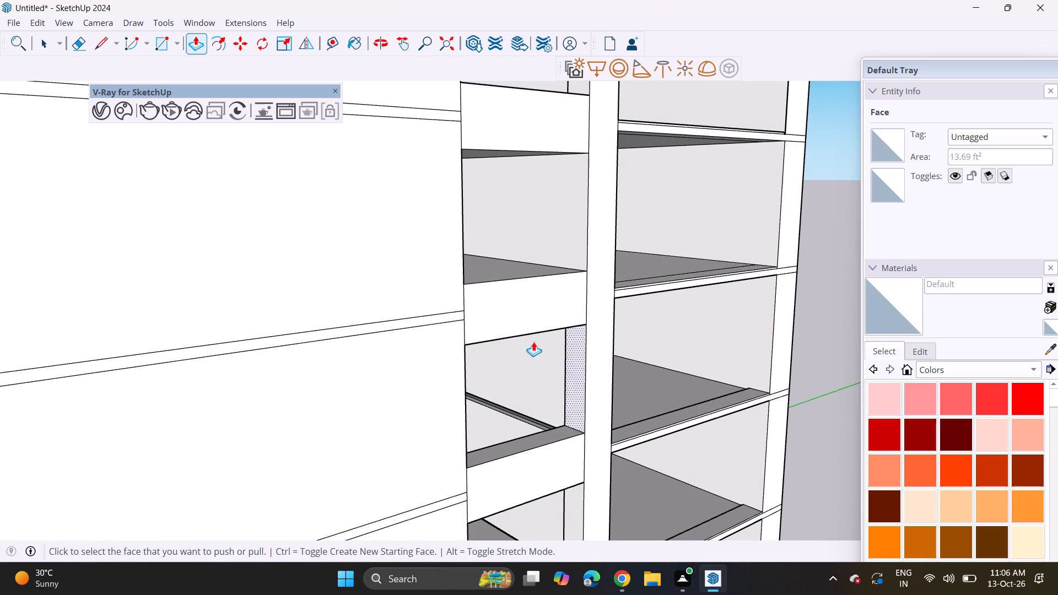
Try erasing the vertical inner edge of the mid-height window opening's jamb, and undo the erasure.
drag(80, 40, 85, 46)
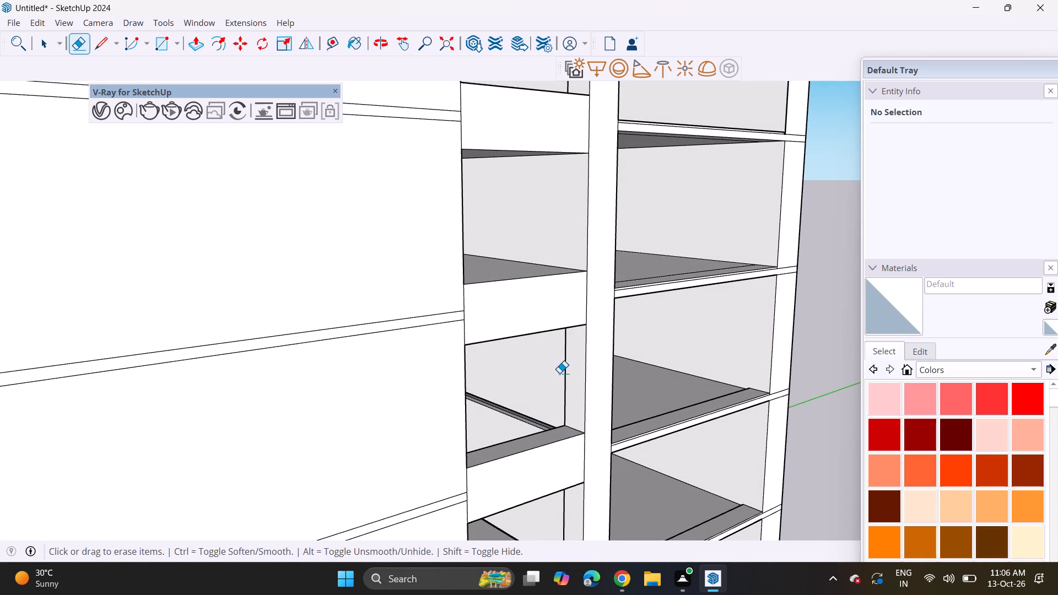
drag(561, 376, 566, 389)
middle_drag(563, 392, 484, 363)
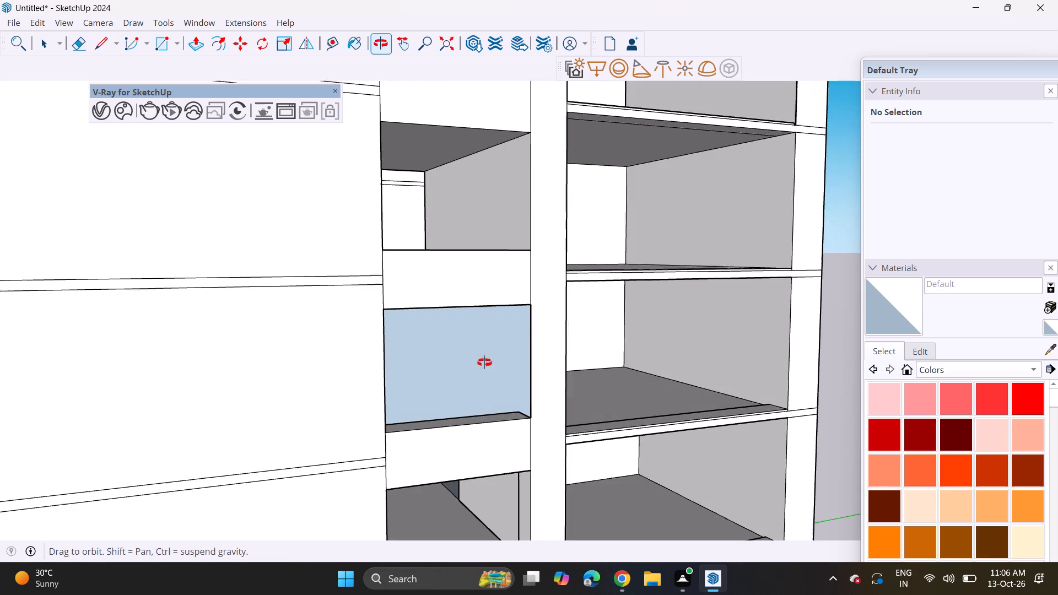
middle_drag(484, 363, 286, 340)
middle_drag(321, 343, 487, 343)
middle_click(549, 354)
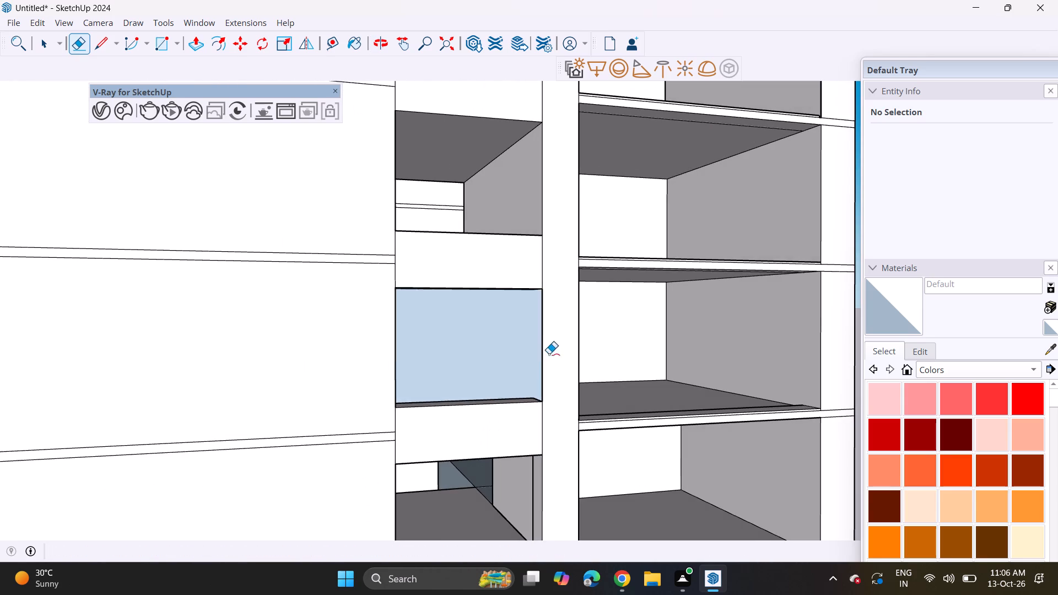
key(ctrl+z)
Examine the whole tower from a distance to check the window openings and bays.
scroll(513, 393, down, 15)
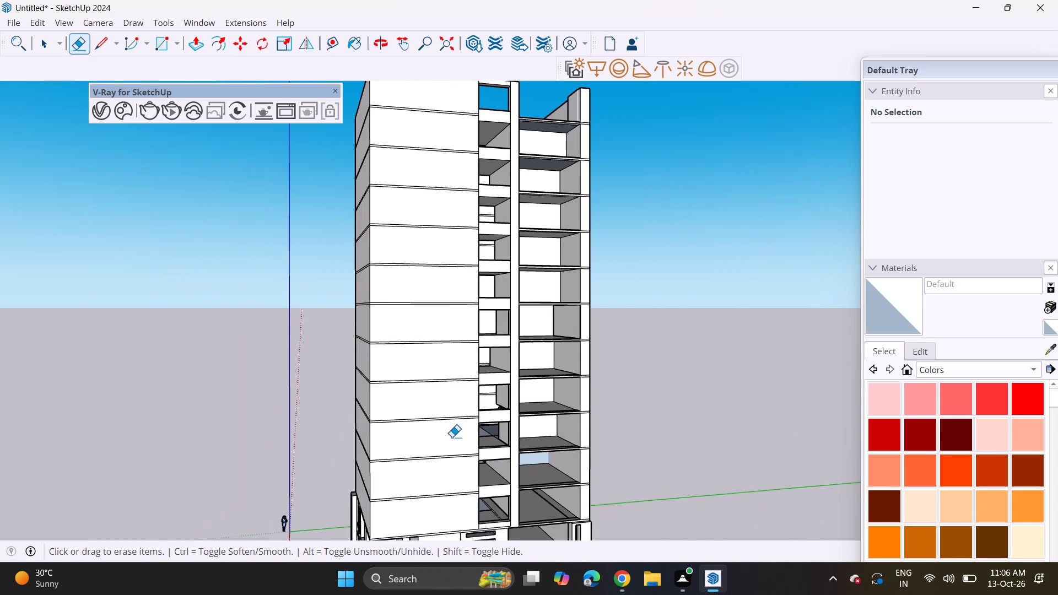
middle_drag(449, 436, 505, 382)
shift+middle_drag(505, 382, 544, 297)
scroll(537, 299, down, 3)
middle_drag(530, 338, 529, 359)
shift+middle_drag(529, 354, 531, 385)
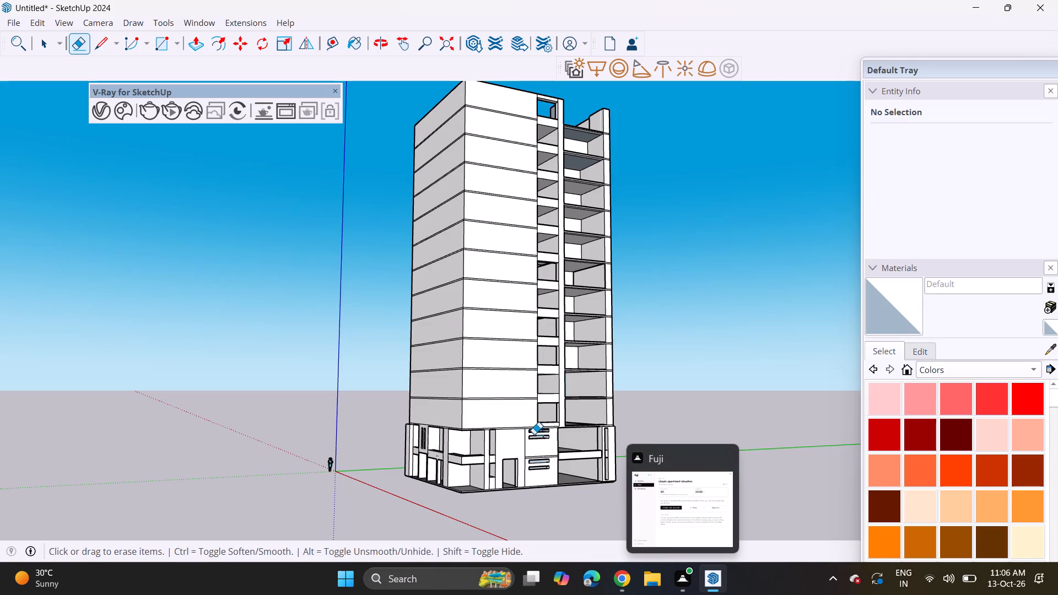
key(space)
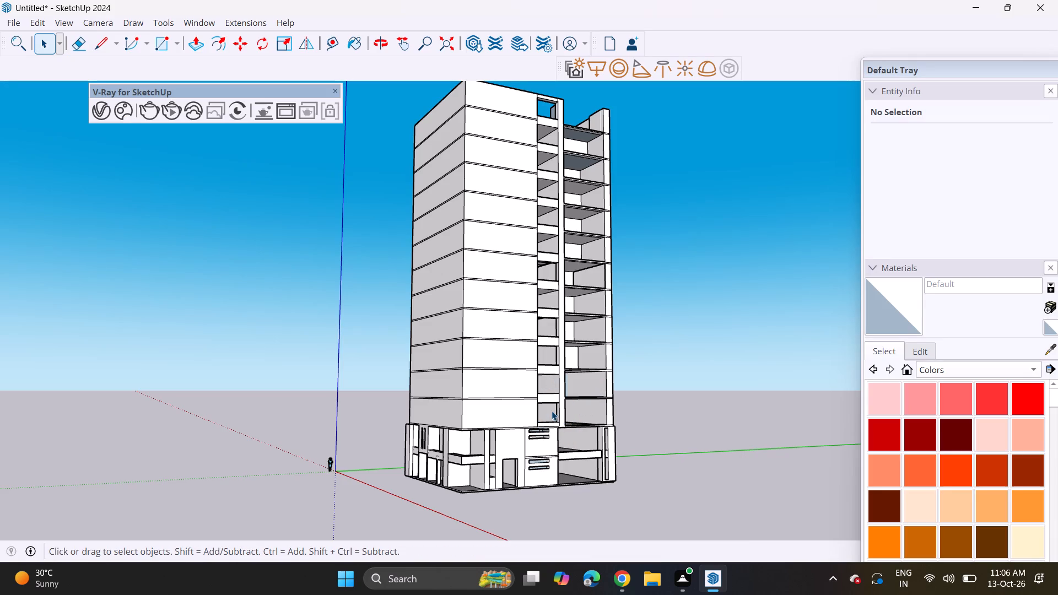
Draw a short vertical line across the slab band below the lowest window opening, continuing the opening's side edge down.
scroll(567, 406, up, 12)
middle_drag(555, 430, 722, 333)
scroll(555, 430, up, 1)
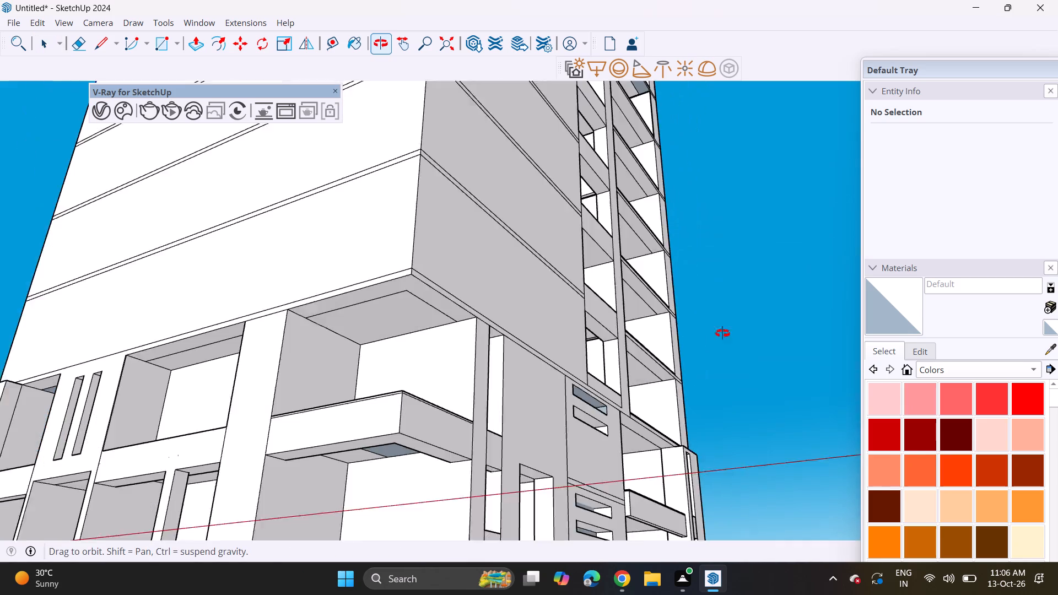
middle_drag(722, 333, 645, 452)
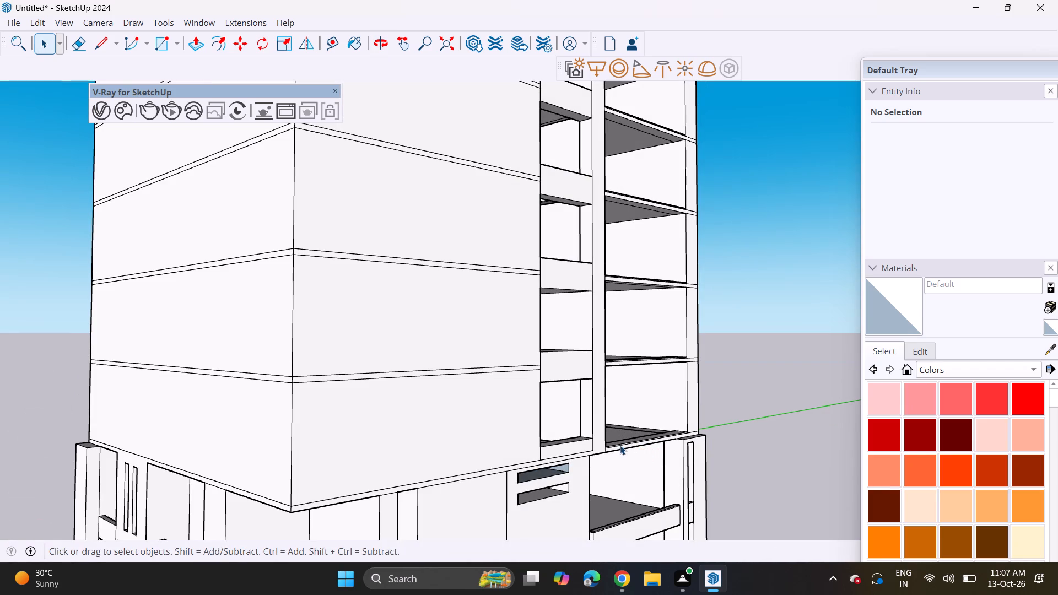
click(98, 36)
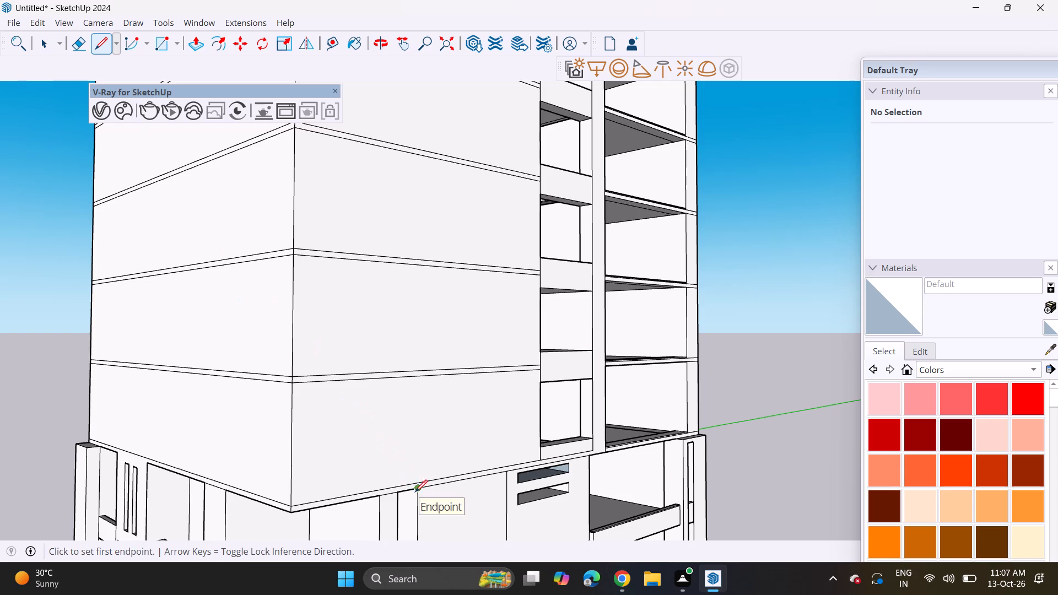
scroll(522, 458, up, 2)
scroll(579, 466, up, 6)
scroll(531, 463, up, 3)
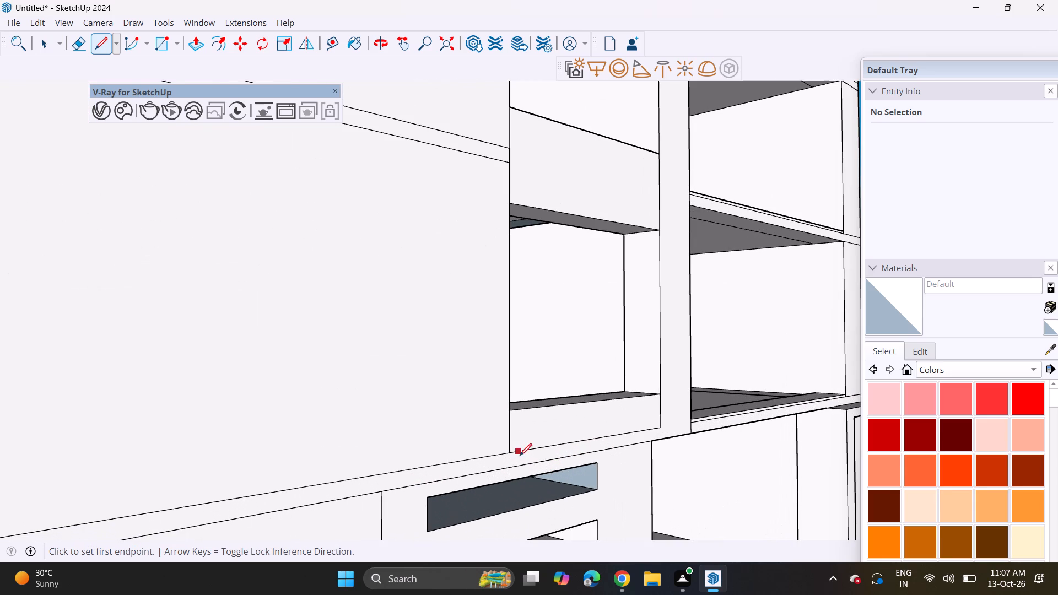
click(506, 455)
click(514, 469)
Push/pull the vertical facade strip with its bottom band outward so it projects from the tower's facade.
drag(190, 44, 211, 48)
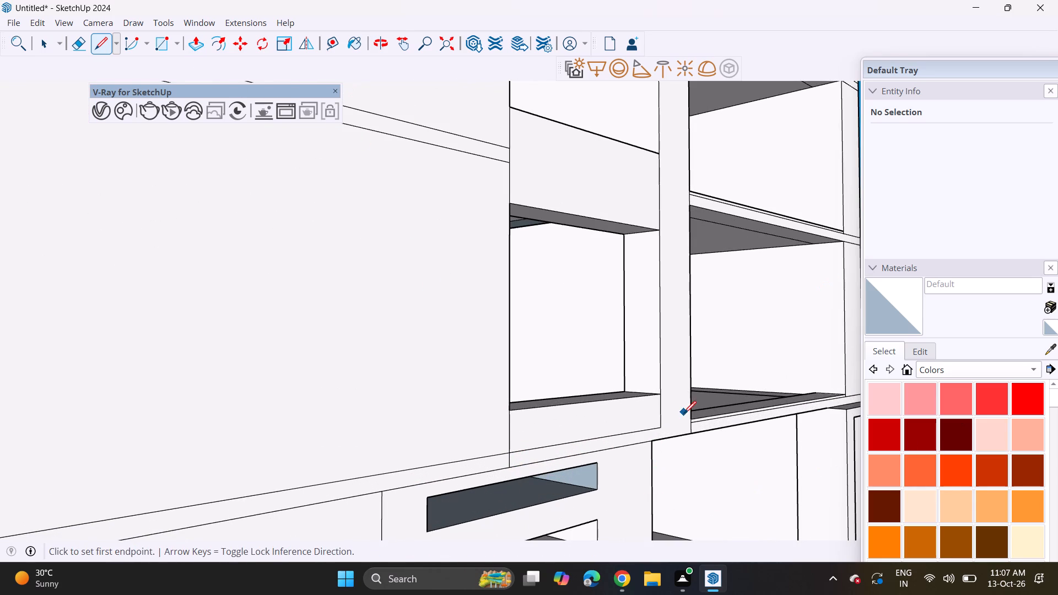
click(197, 46)
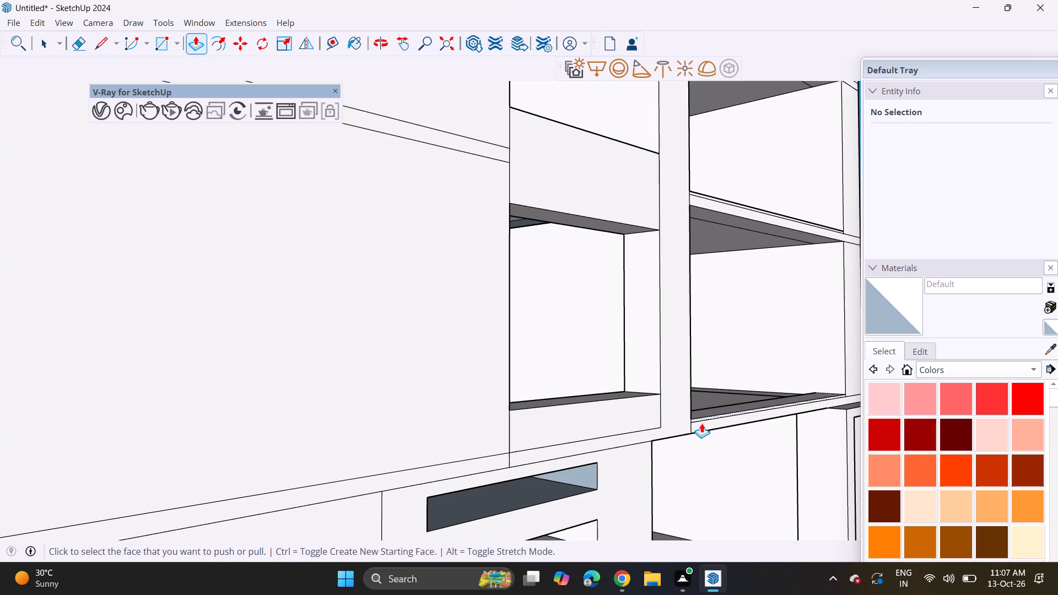
click(671, 432)
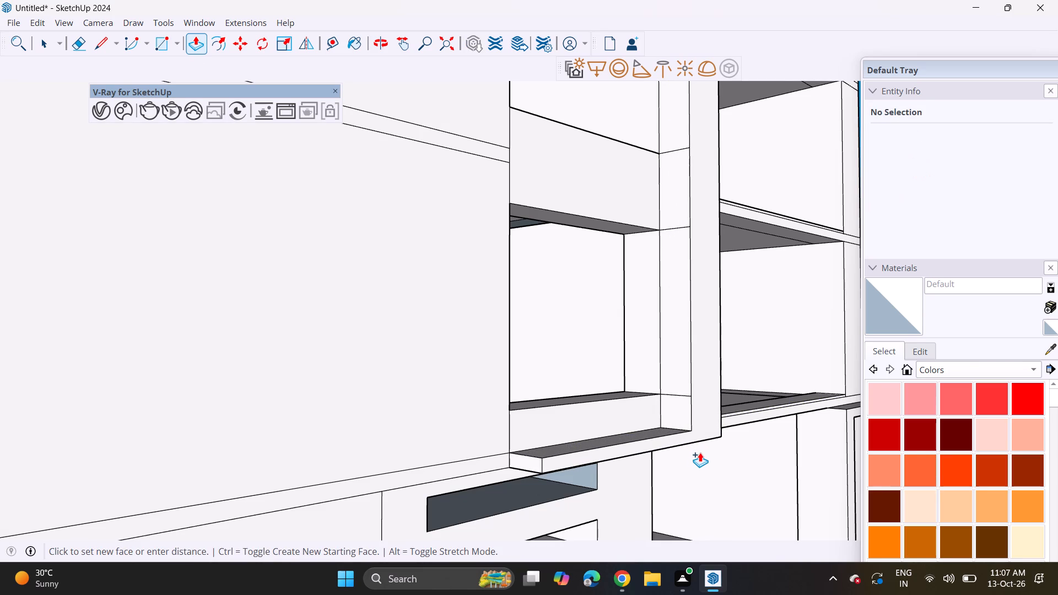
click(700, 452)
Erase the short horizontal edges across the projecting strip's inner side face at the topmost storeys.
scroll(595, 343, down, 7)
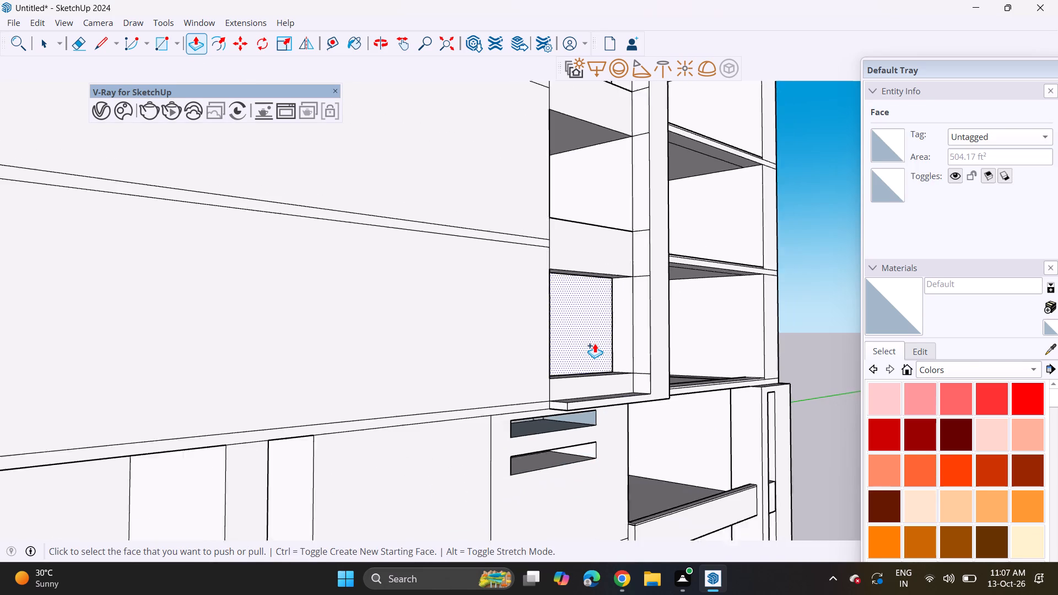
scroll(595, 343, down, 14)
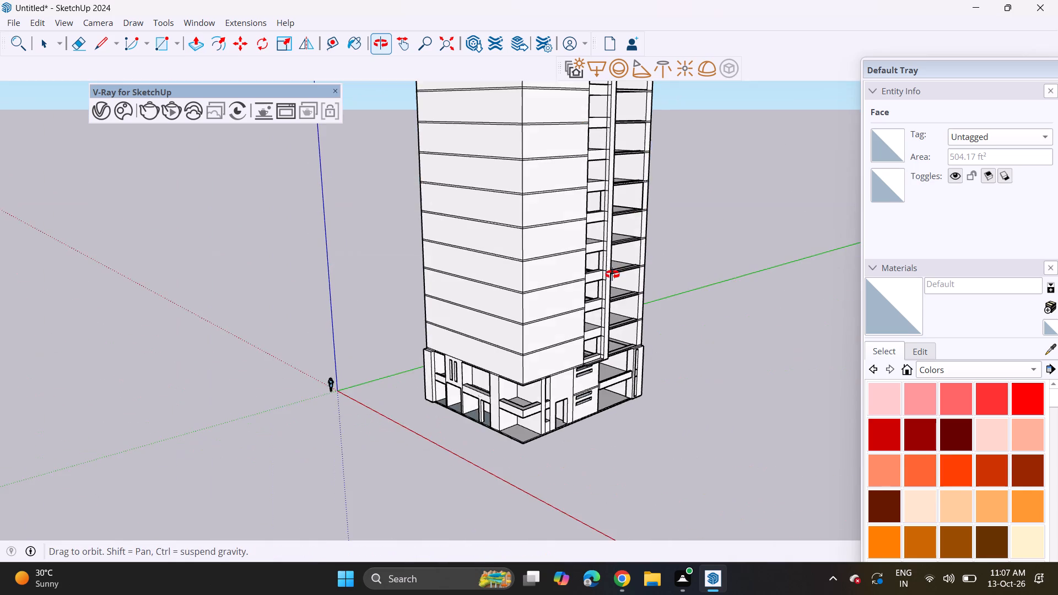
shift+middle_drag(621, 154, 587, 363)
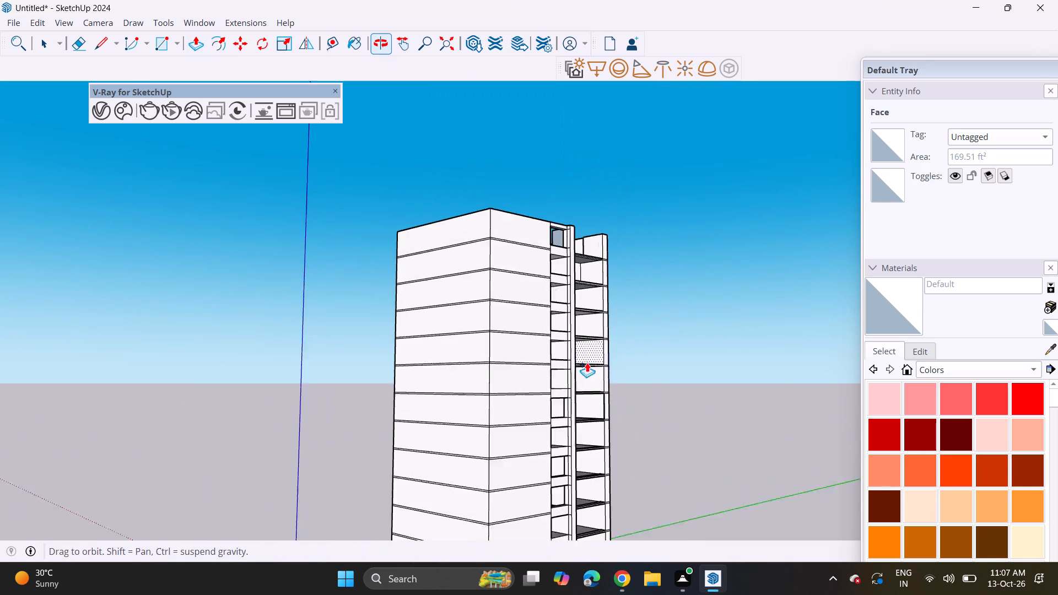
shift+middle_drag(587, 363, 588, 359)
scroll(560, 231, up, 4)
scroll(585, 256, up, 18)
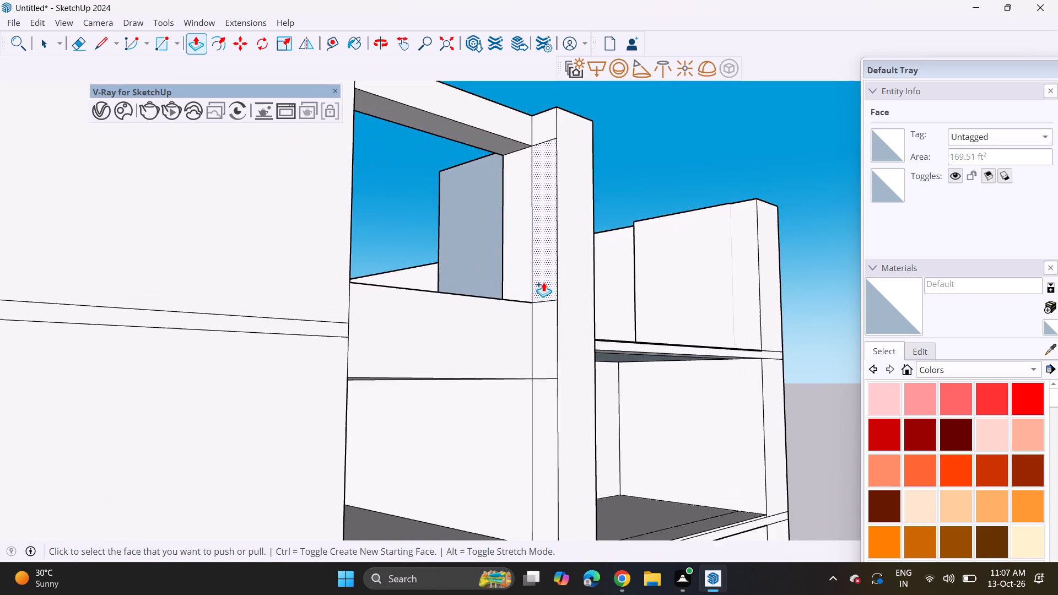
click(75, 46)
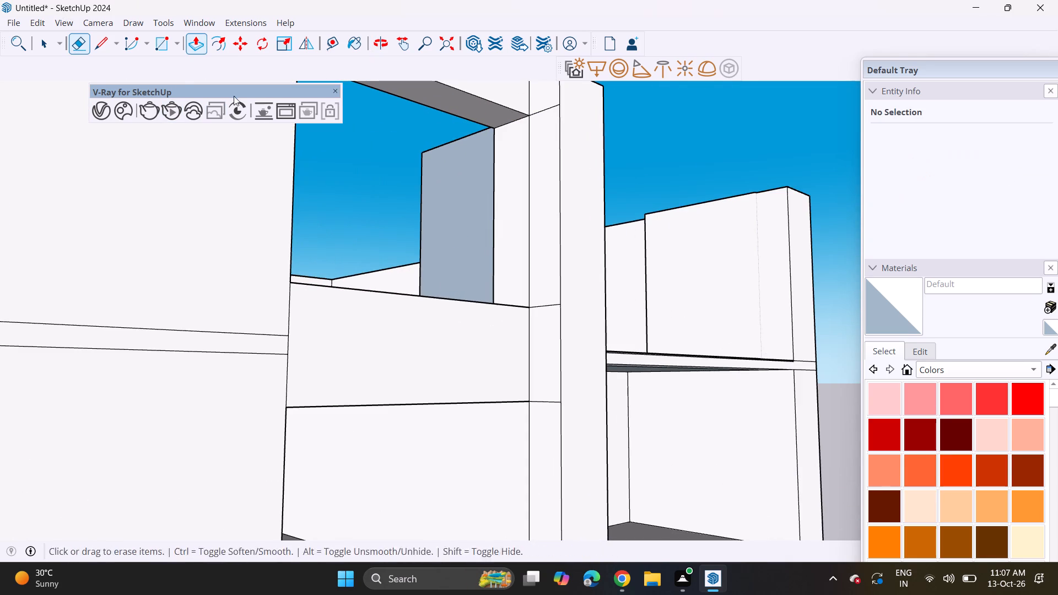
drag(542, 109, 543, 136)
drag(546, 292, 549, 411)
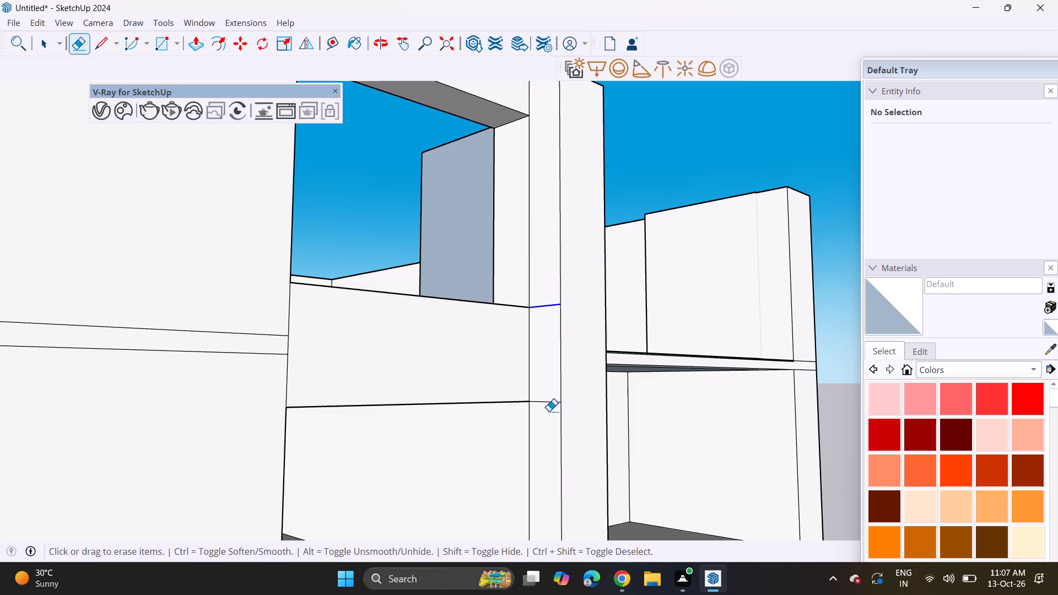
drag(549, 411, 549, 427)
shift+middle_drag(554, 428, 512, 89)
drag(505, 263, 509, 394)
shift+middle_drag(509, 389, 511, 0)
drag(512, 185, 498, 326)
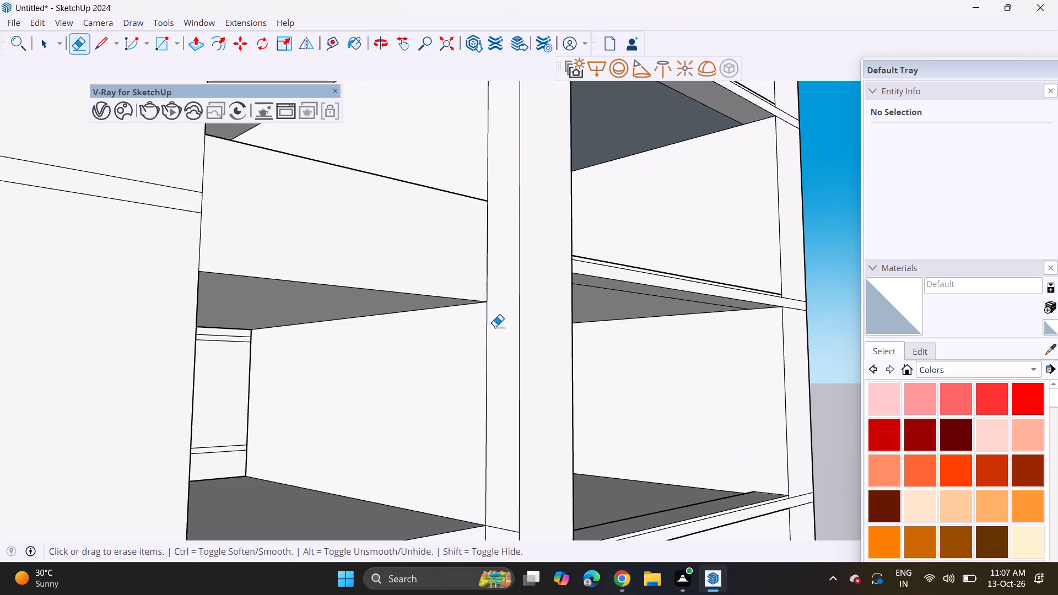
Erase the short horizontal edges across the projecting strip's inner side face along the tower's middle storeys.
shift+middle_drag(493, 327, 484, 0)
shift+scroll(484, 0, up, 1)
drag(496, 199, 495, 234)
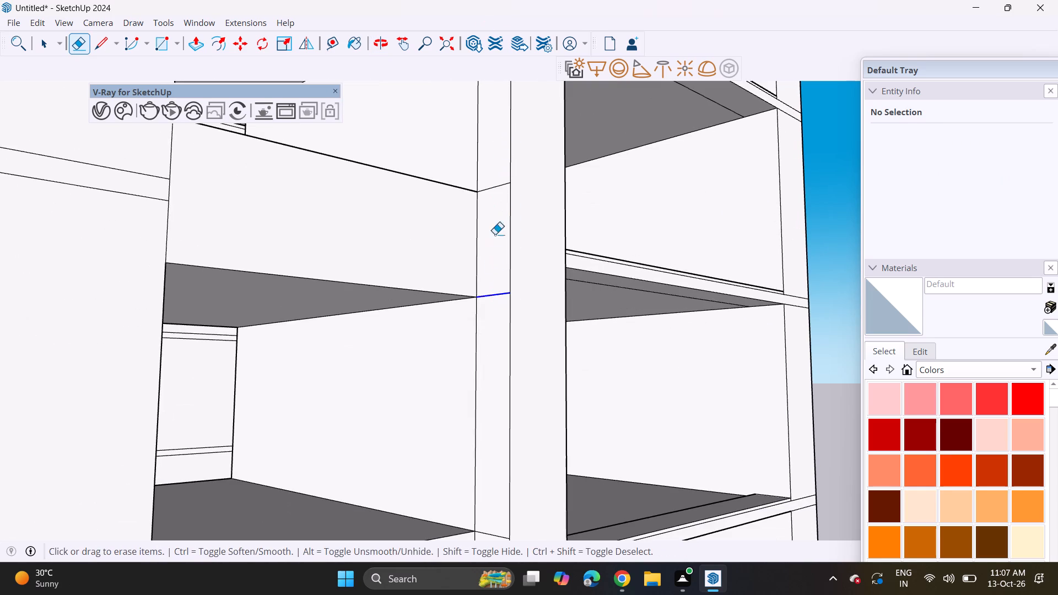
drag(495, 234, 496, 158)
shift+middle_drag(483, 309, 488, 64)
drag(489, 277, 498, 302)
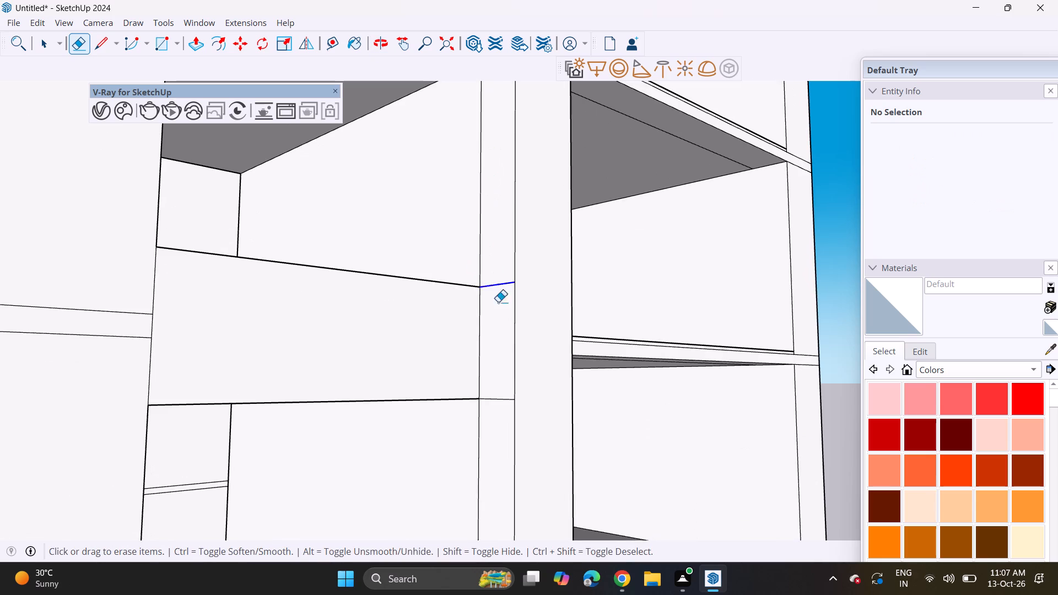
drag(498, 302, 496, 435)
shift+middle_drag(485, 365, 481, 7)
drag(488, 290, 483, 365)
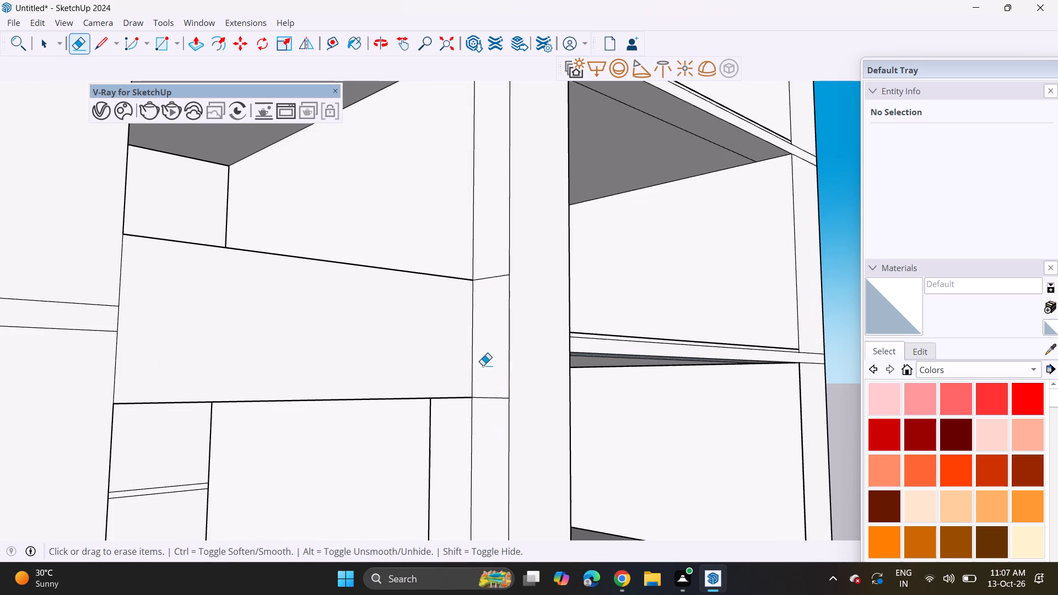
drag(483, 365, 485, 334)
drag(485, 327, 495, 261)
drag(494, 278, 494, 417)
shift+scroll(483, 377, down, 6)
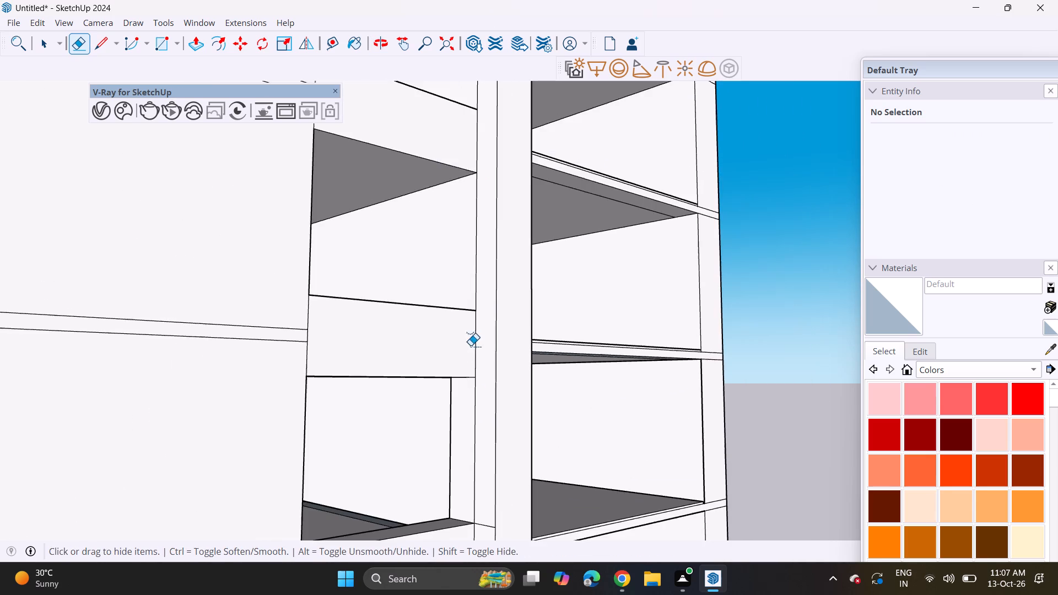
shift+middle_drag(483, 403, 486, 87)
drag(494, 180, 485, 299)
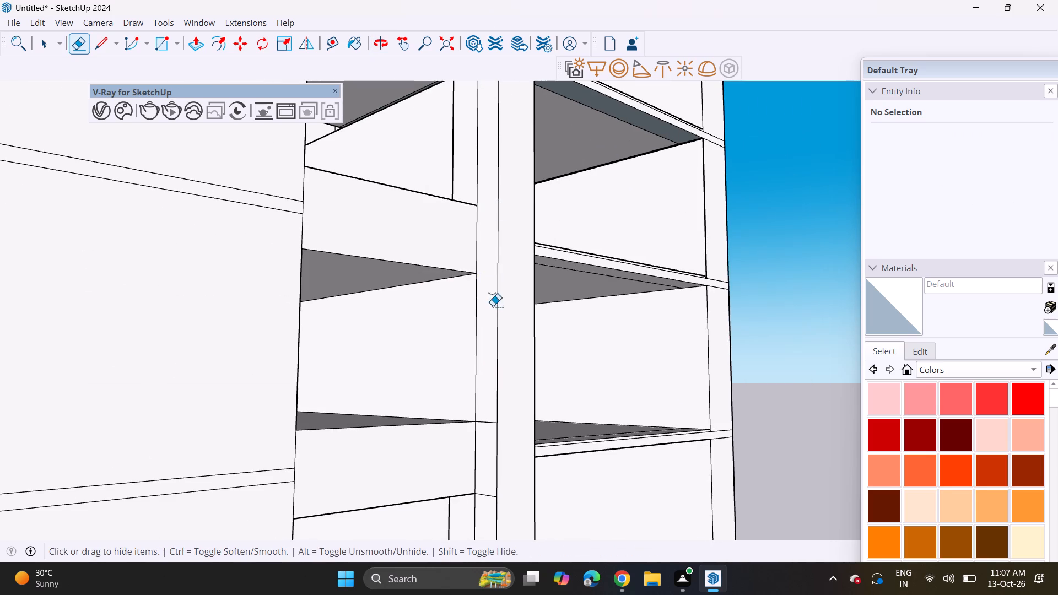
Erase the remaining short horizontal edges across the strip's inner side face, down to the lowest window opening.
shift+middle_drag(479, 288, 457, 48)
drag(467, 178, 466, 273)
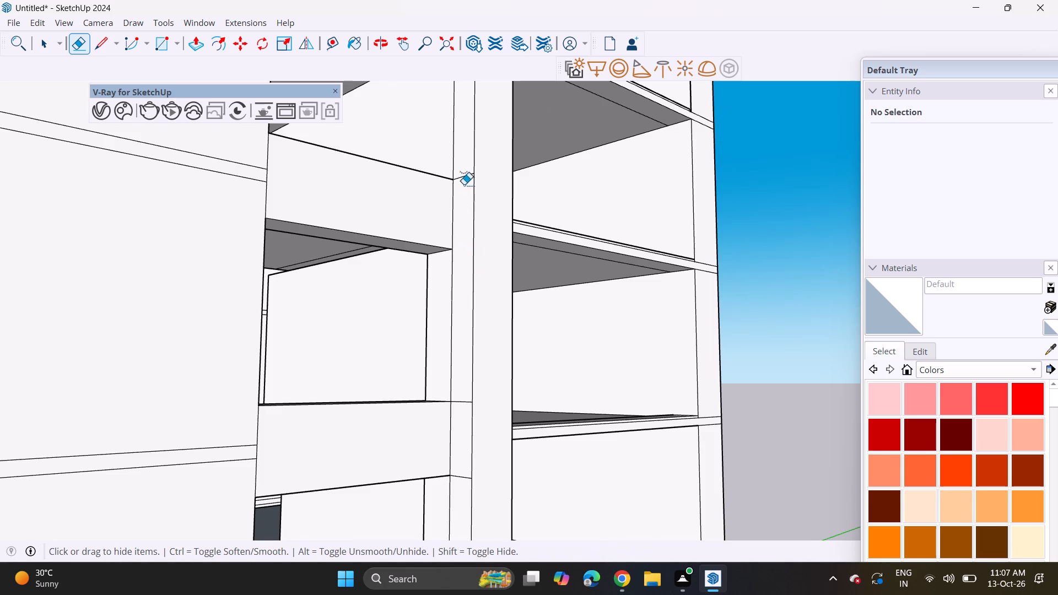
drag(464, 184, 464, 168)
scroll(460, 210, down, 4)
shift+middle_drag(458, 323, 463, 169)
shift+scroll(463, 169, up, 1)
drag(465, 183, 469, 266)
shift+middle_drag(468, 275, 457, 97)
drag(457, 176, 455, 228)
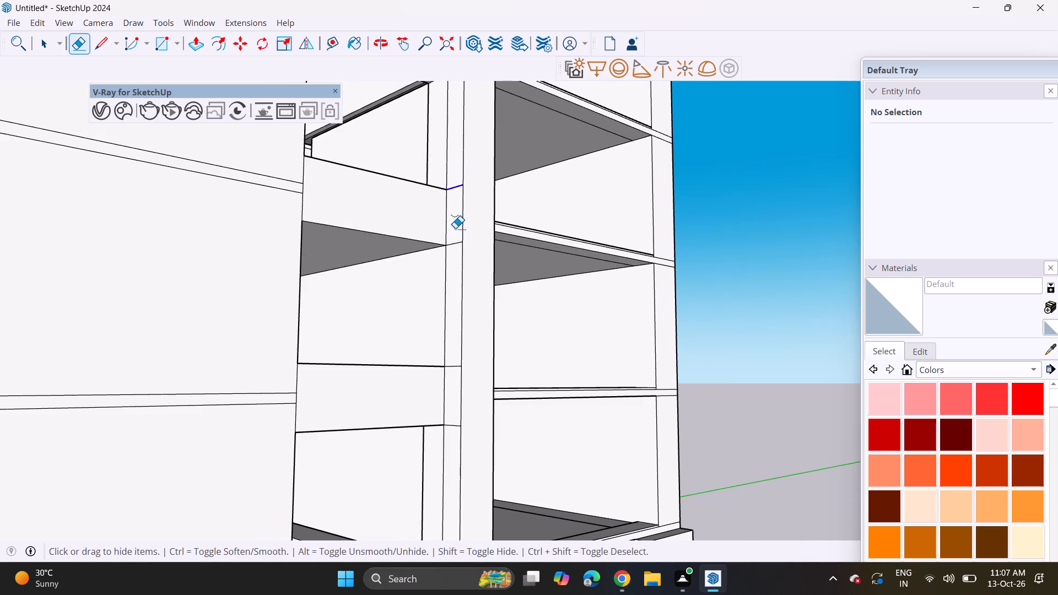
drag(455, 228, 449, 264)
shift+middle_drag(447, 266, 453, 91)
shift+scroll(453, 164, up, 1)
drag(459, 201, 455, 266)
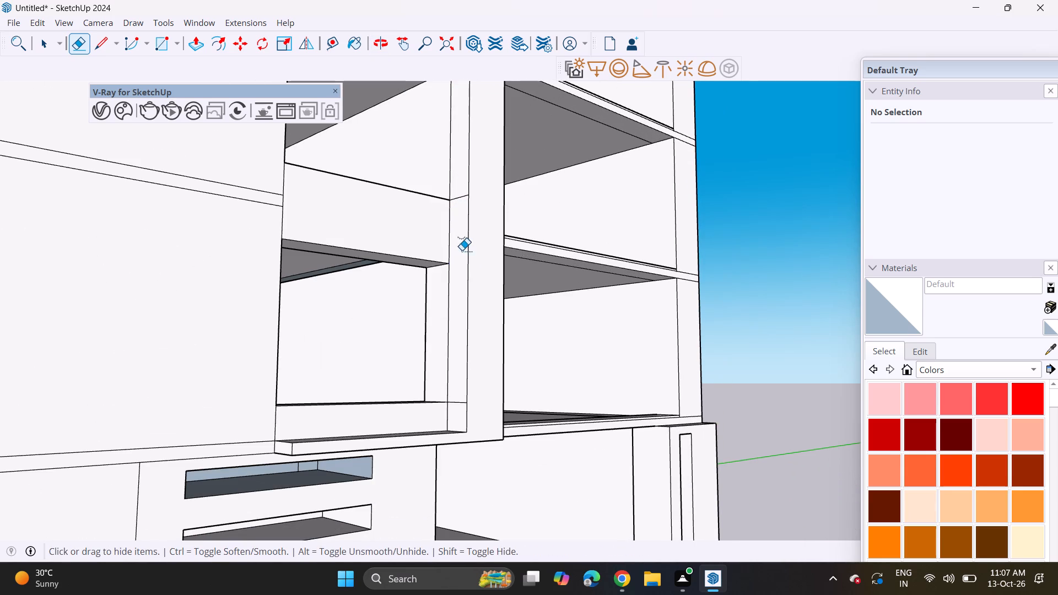
drag(458, 192, 463, 234)
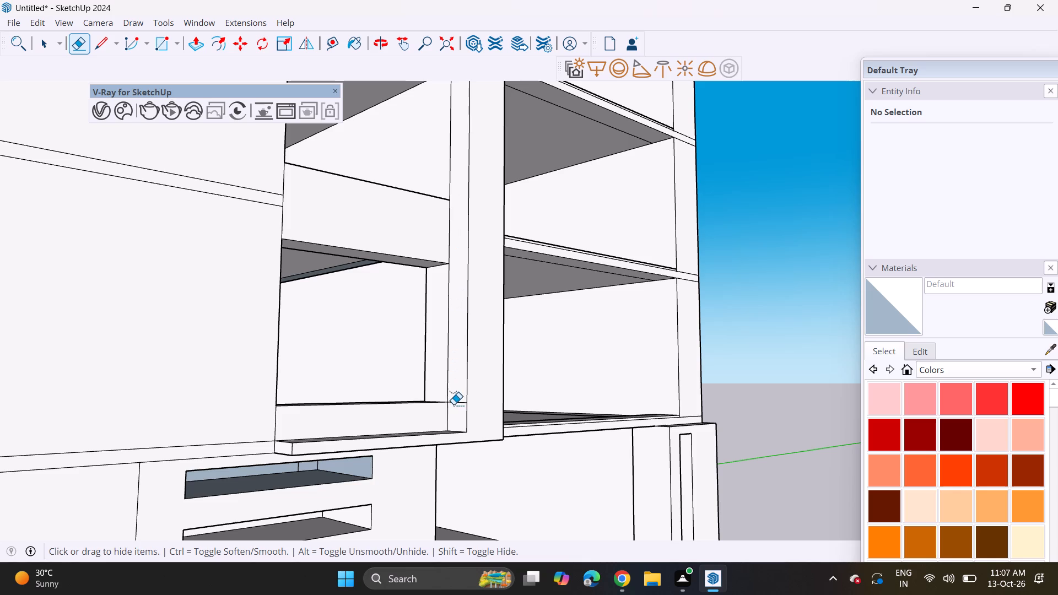
click(454, 404)
click(458, 402)
Push/pull the top face of the projecting bottom band upward below the lowest window opening.
middle_drag(401, 439, 417, 473)
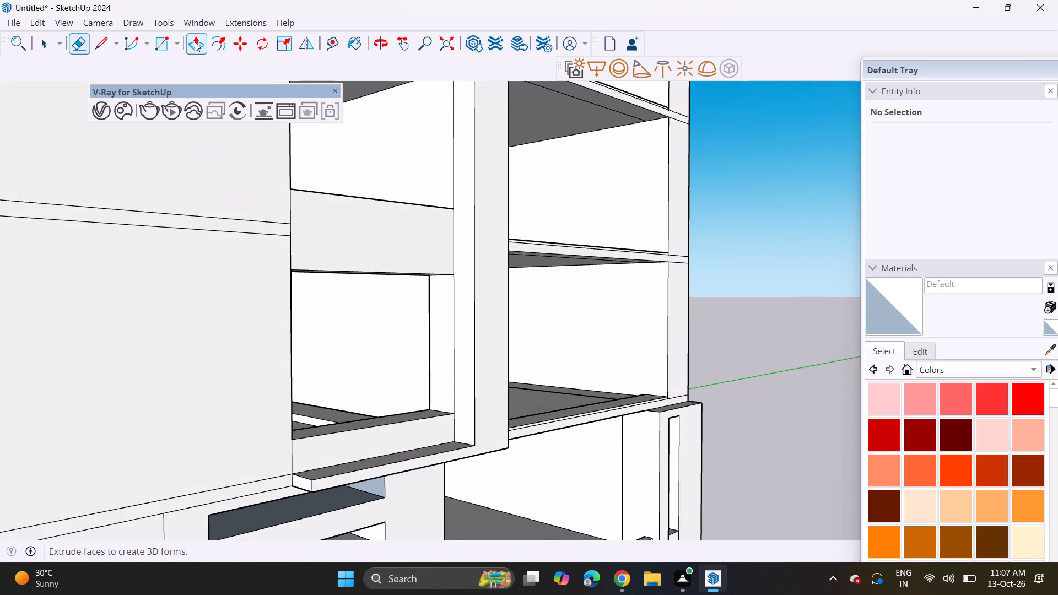
click(195, 42)
click(358, 466)
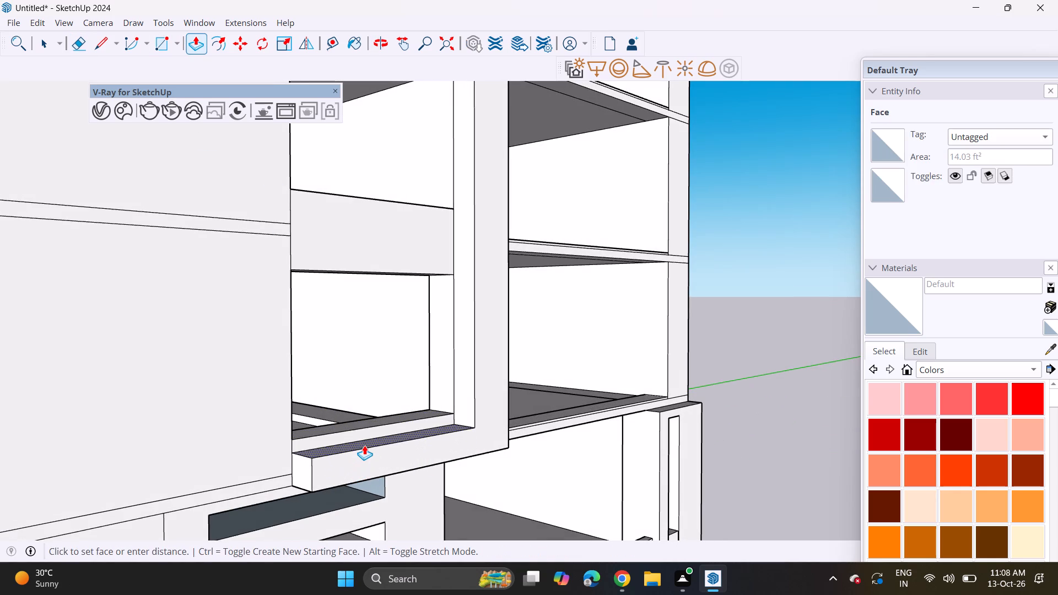
click(369, 440)
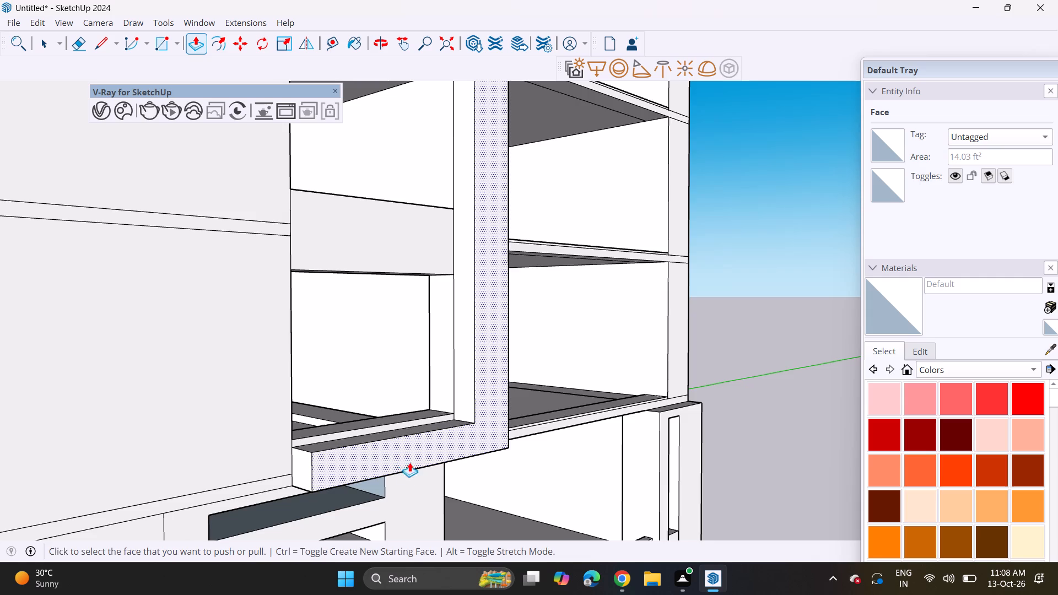
Push/pull the underside faces of the projecting bottom band and strip corner level with each other.
middle_drag(403, 471, 396, 292)
click(402, 319)
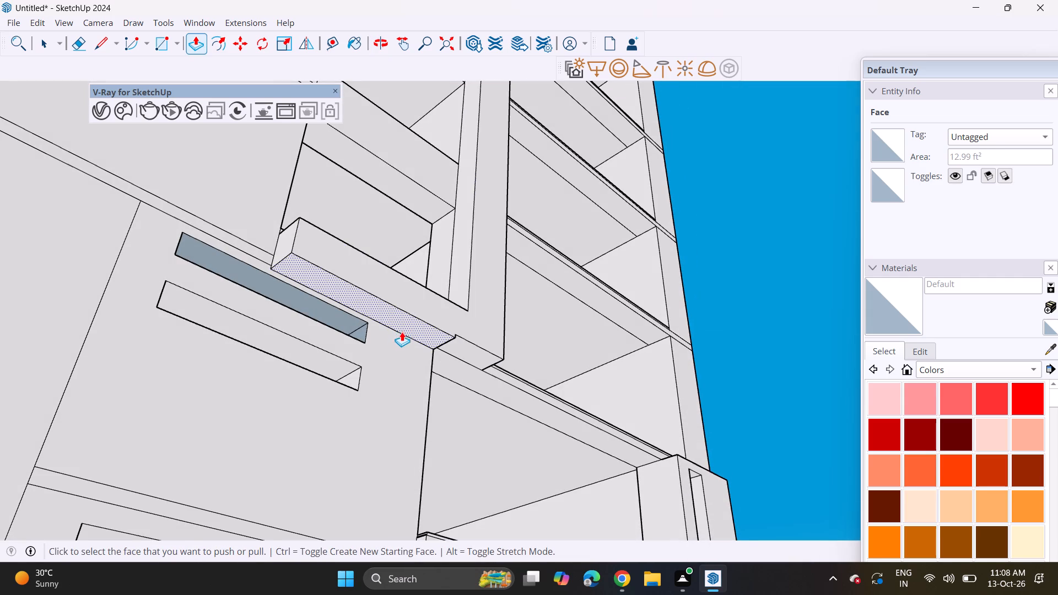
click(402, 333)
double_click(462, 343)
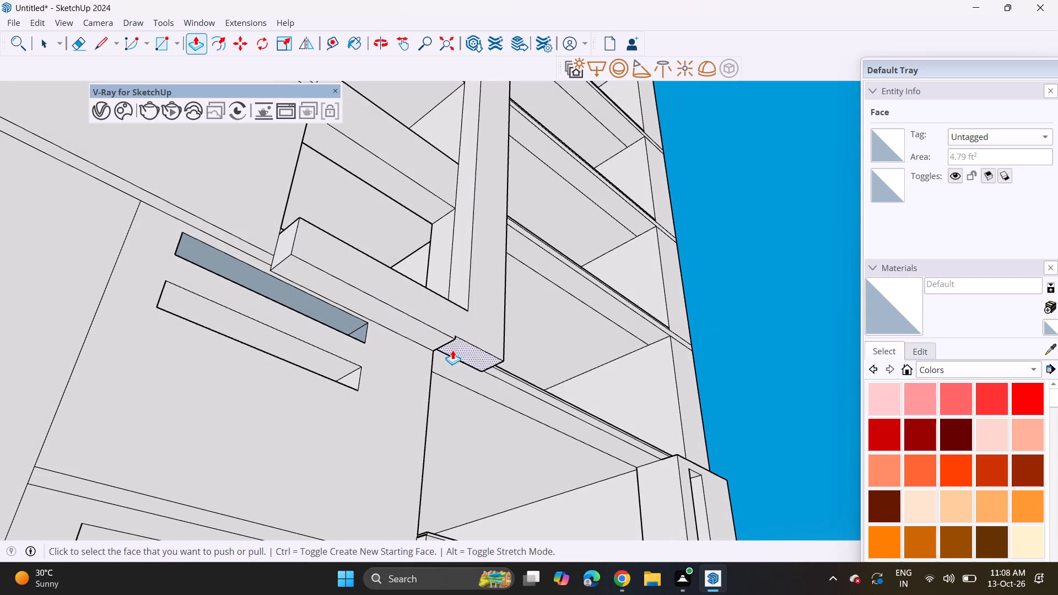
click(472, 344)
click(458, 350)
click(444, 345)
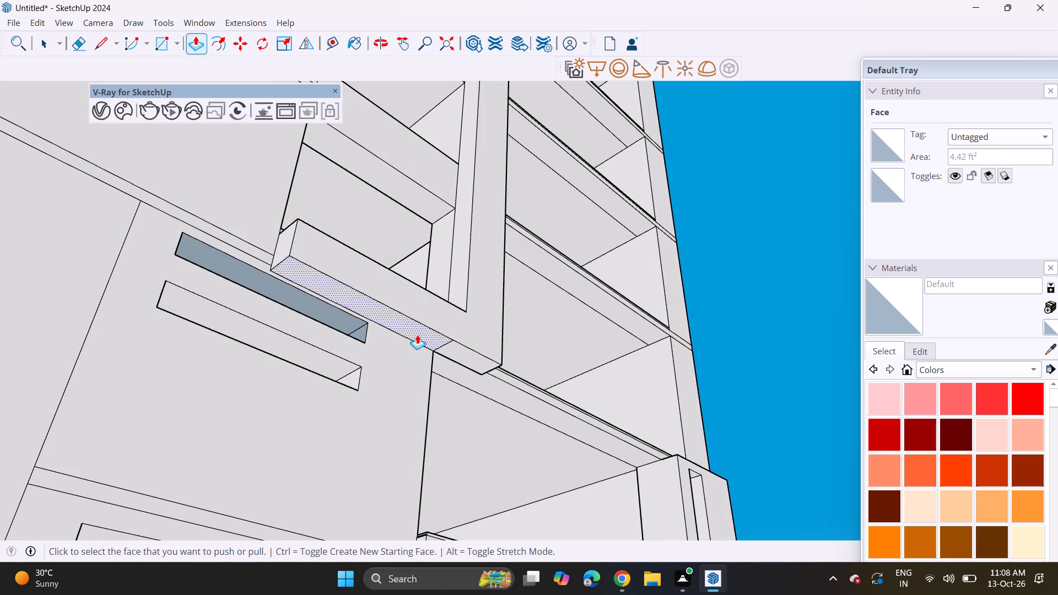
Erase the short dividing edge on the underside of the projecting bottom band near the strip's corner.
click(81, 45)
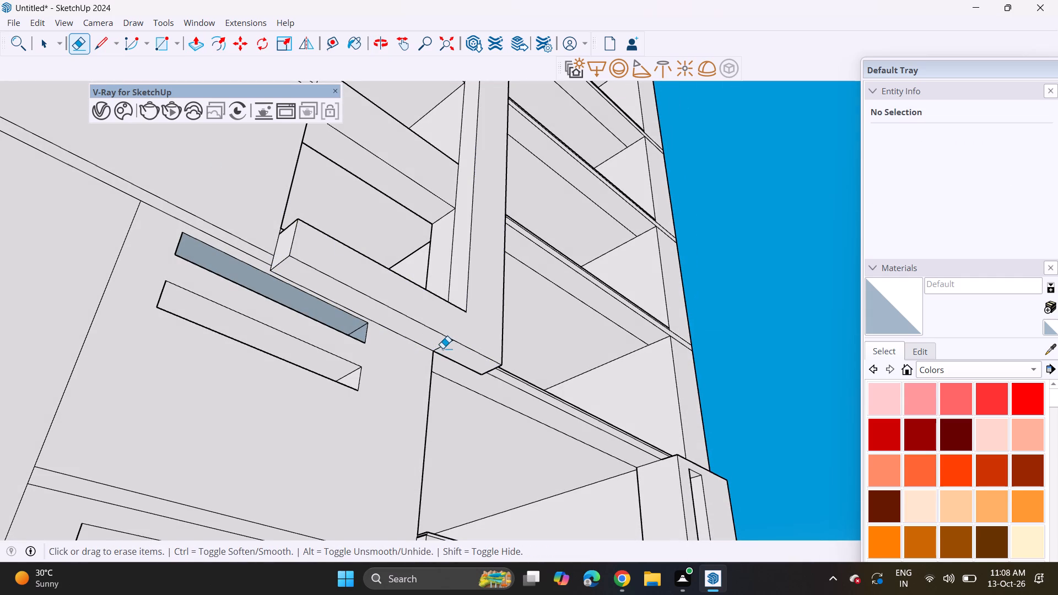
click(442, 347)
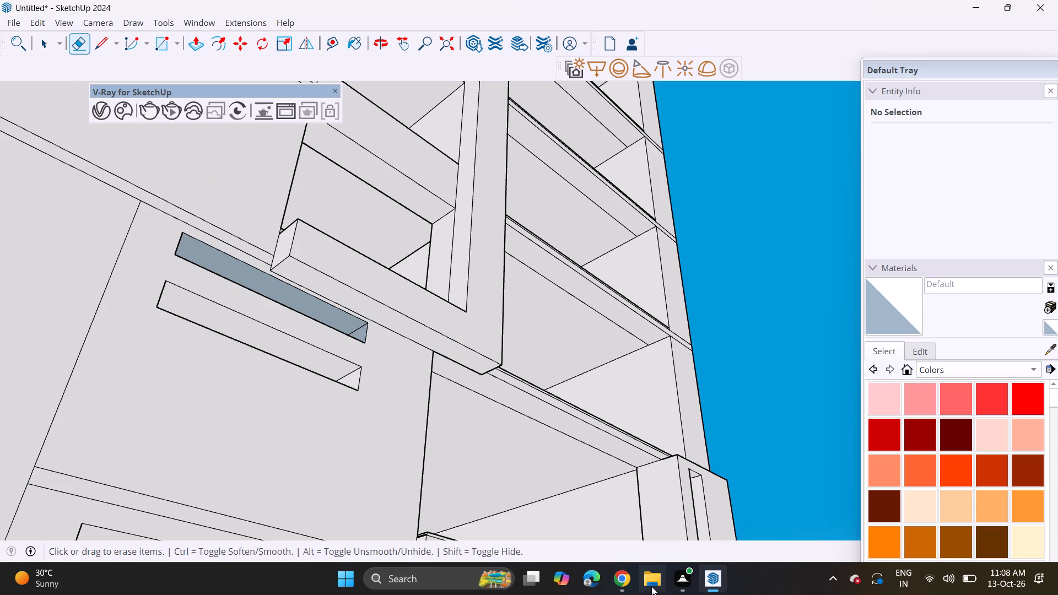
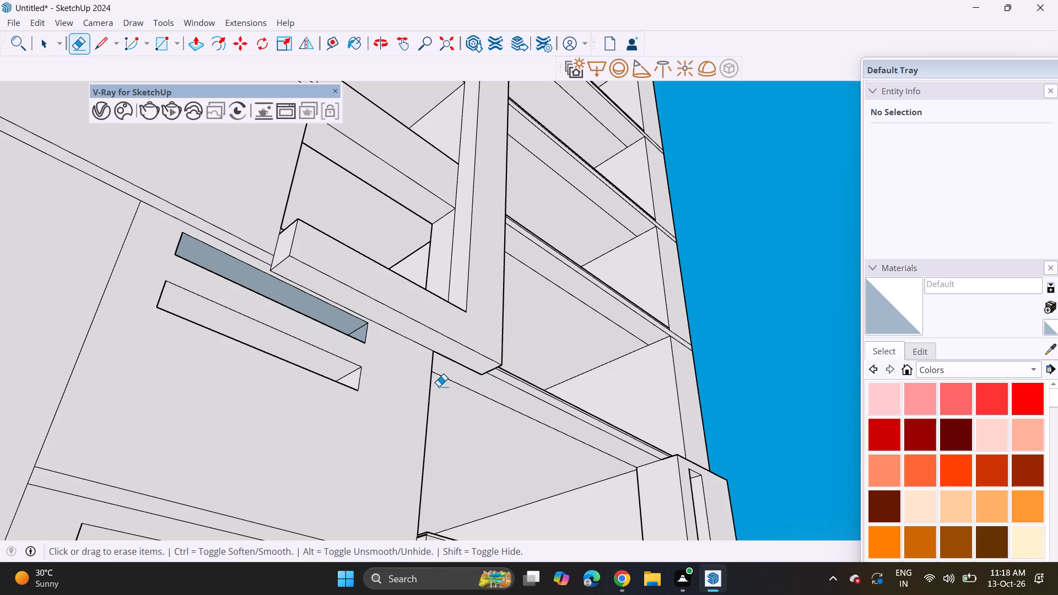
Examine the tower's outer walls and podium openings from several sides.
scroll(537, 317, down, 6)
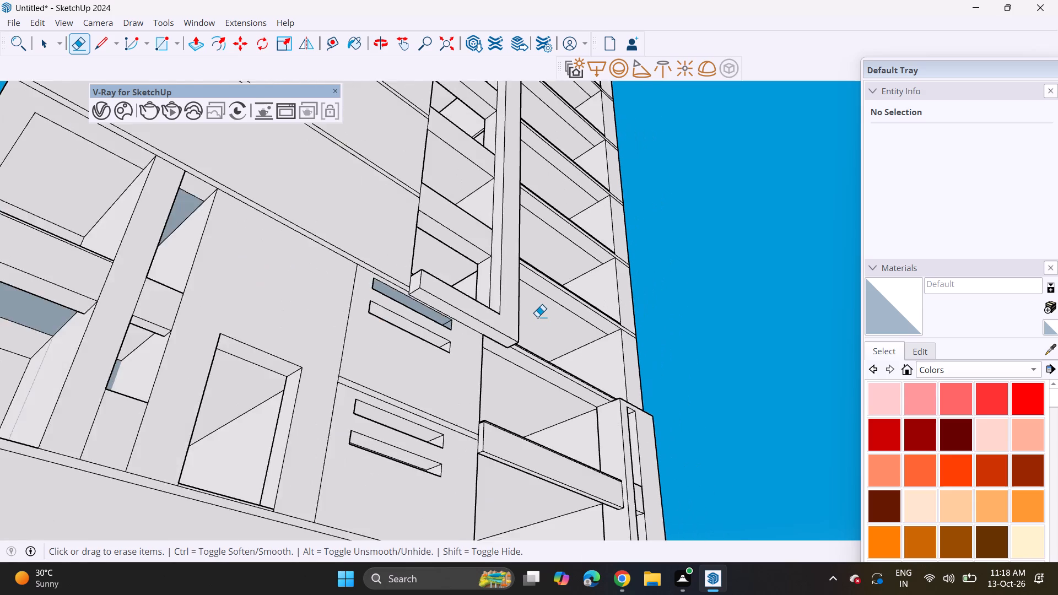
scroll(537, 317, down, 2)
middle_drag(536, 319, 506, 421)
scroll(510, 334, down, 5)
shift+middle_drag(510, 324, 510, 426)
middle_drag(507, 367, 495, 450)
scroll(493, 387, down, 3)
shift+middle_drag(493, 387, 566, 408)
scroll(490, 454, up, 2)
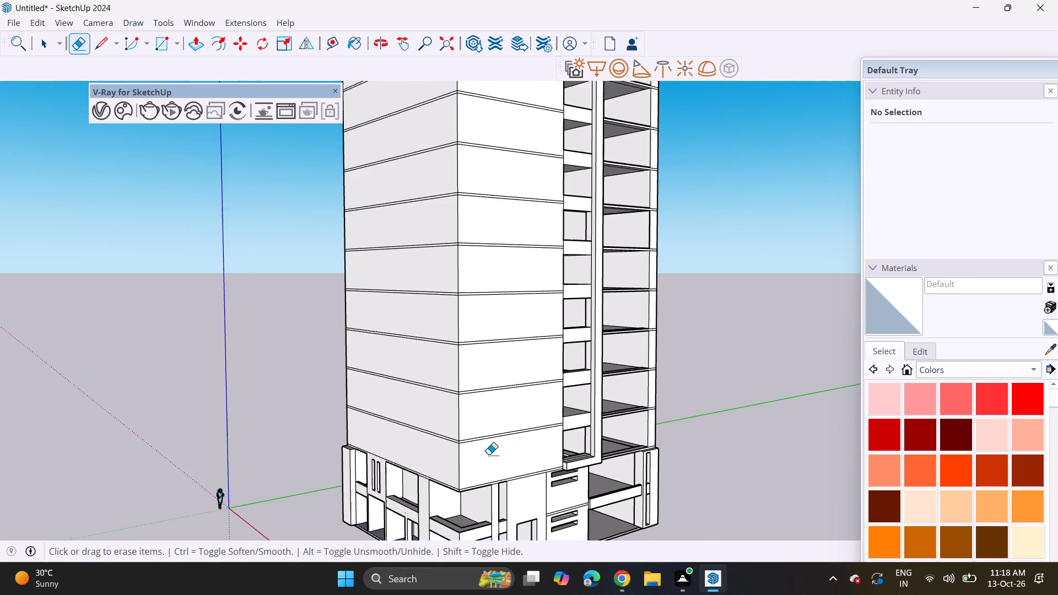
scroll(493, 468, up, 8)
shift+middle_drag(487, 494, 483, 415)
scroll(476, 415, up, 3)
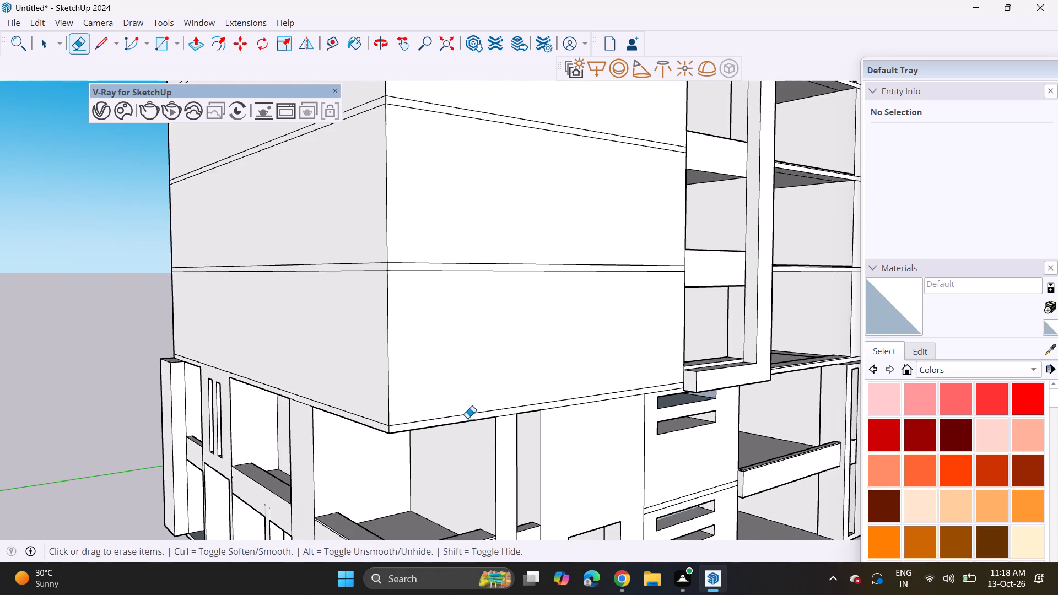
scroll(463, 420, up, 1)
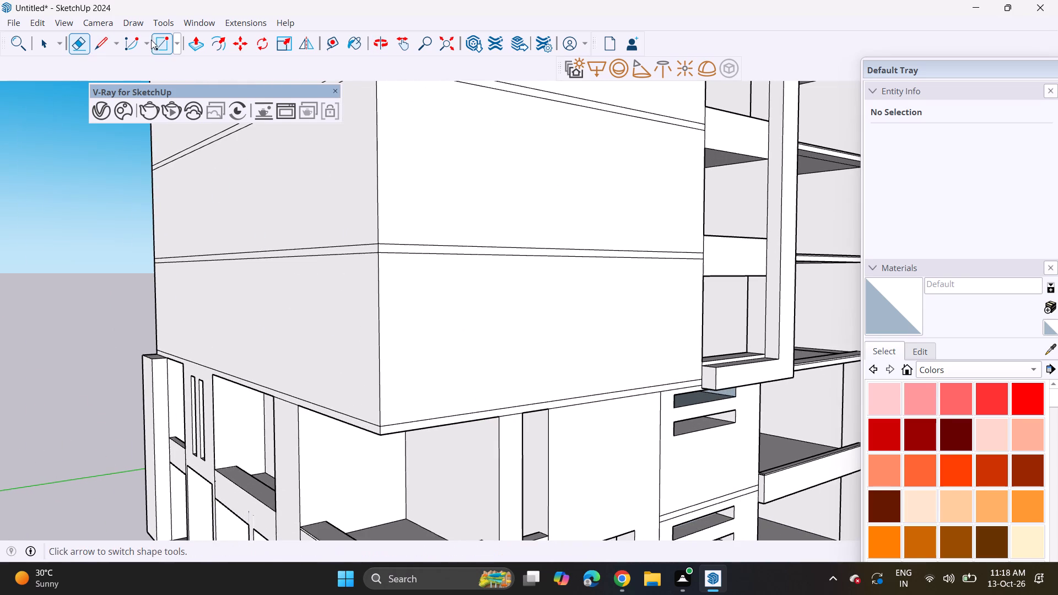
click(106, 48)
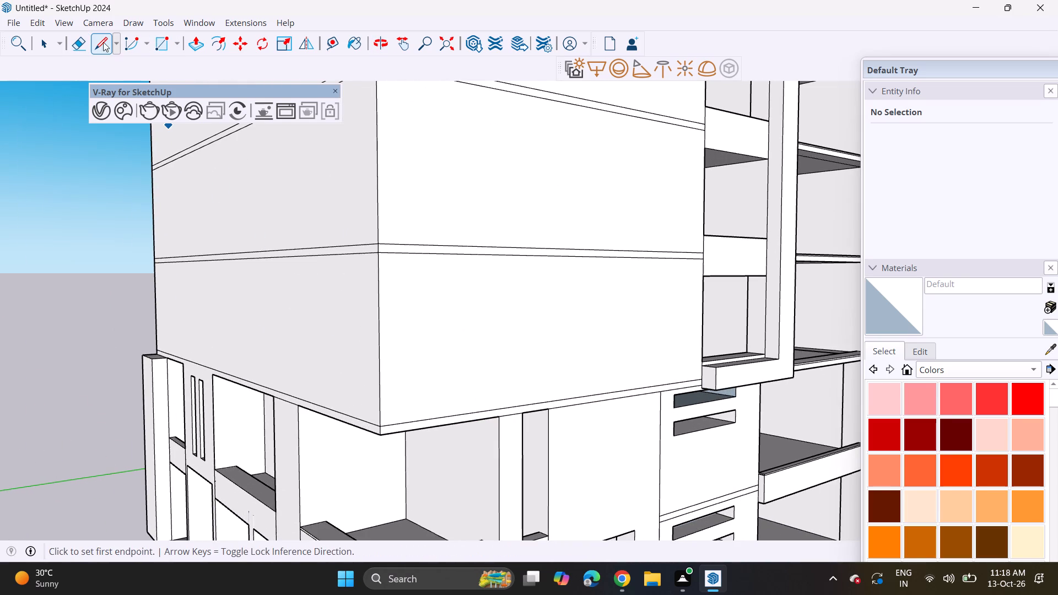
Push/Pull the top face of the podium's narrow end pier upward to the tower's roof edge.
scroll(195, 190, down, 7)
shift+middle_drag(181, 202, 390, 290)
middle_drag(378, 297, 527, 331)
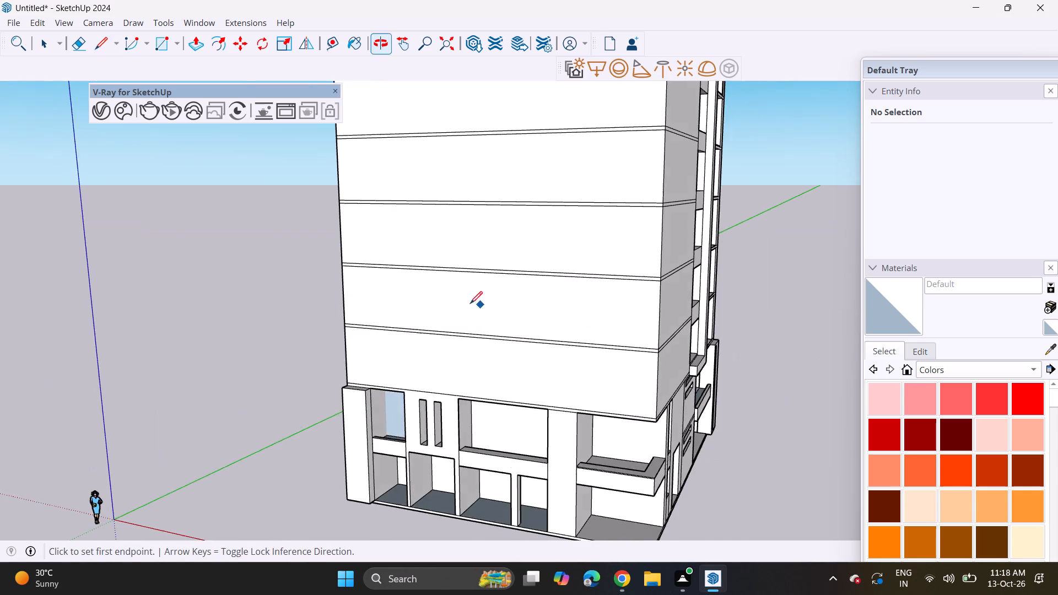
scroll(445, 255, down, 7)
shift+middle_drag(373, 327, 334, 392)
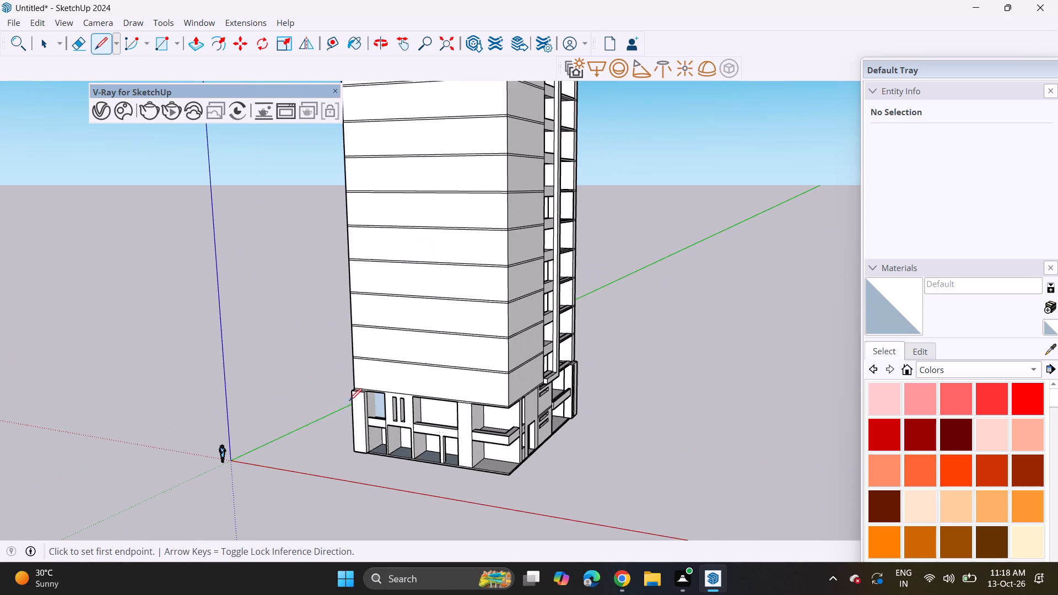
middle_drag(363, 391, 343, 442)
scroll(373, 375, up, 12)
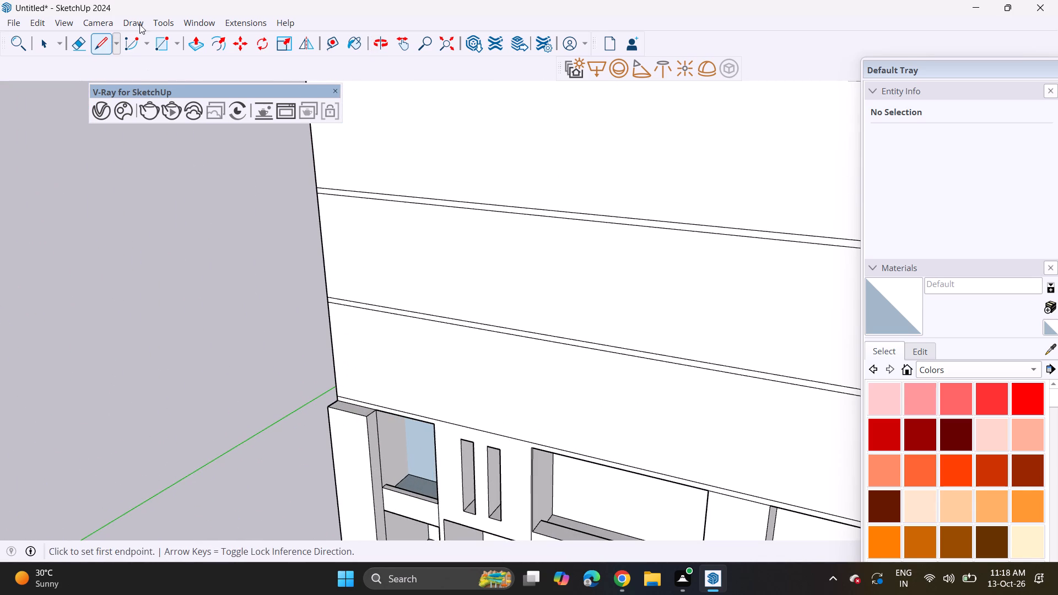
click(198, 44)
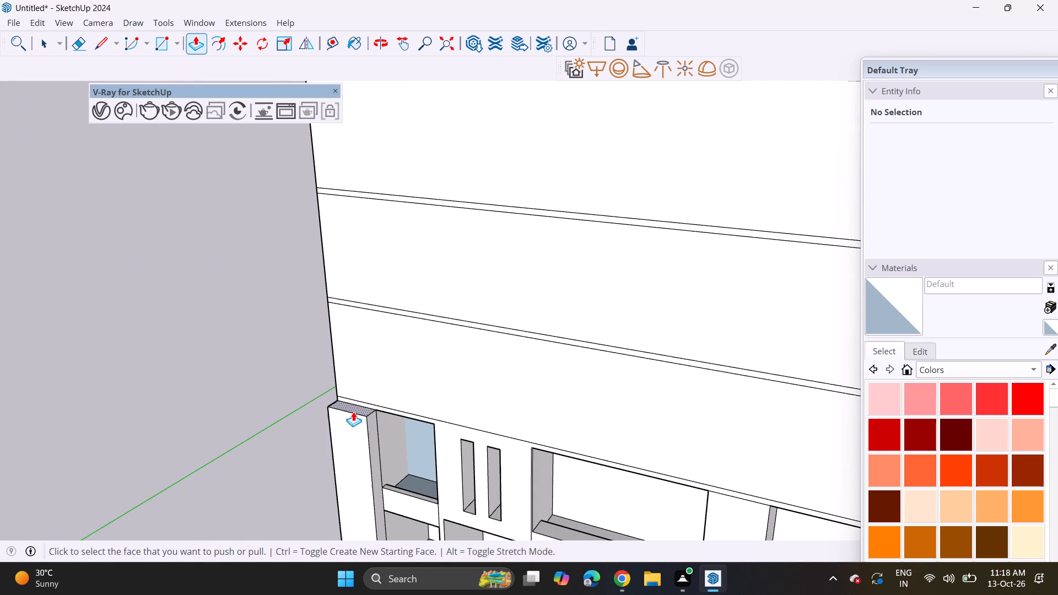
click(353, 412)
scroll(352, 274, down, 9)
shift+middle_drag(351, 213, 351, 429)
scroll(354, 312, down, 2)
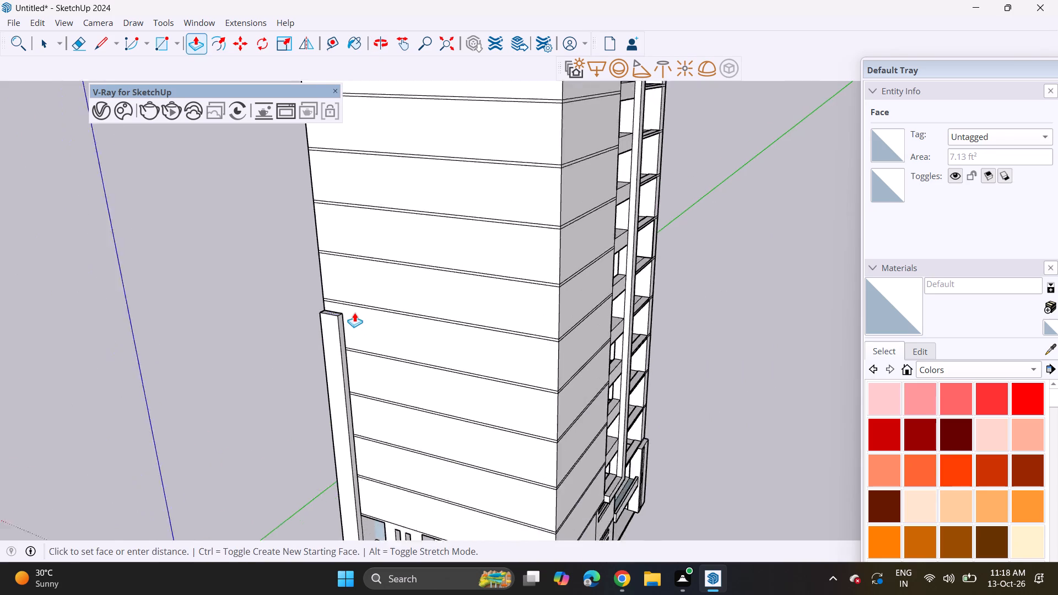
scroll(354, 312, down, 6)
shift+middle_drag(401, 354, 405, 402)
scroll(354, 180, up, 2)
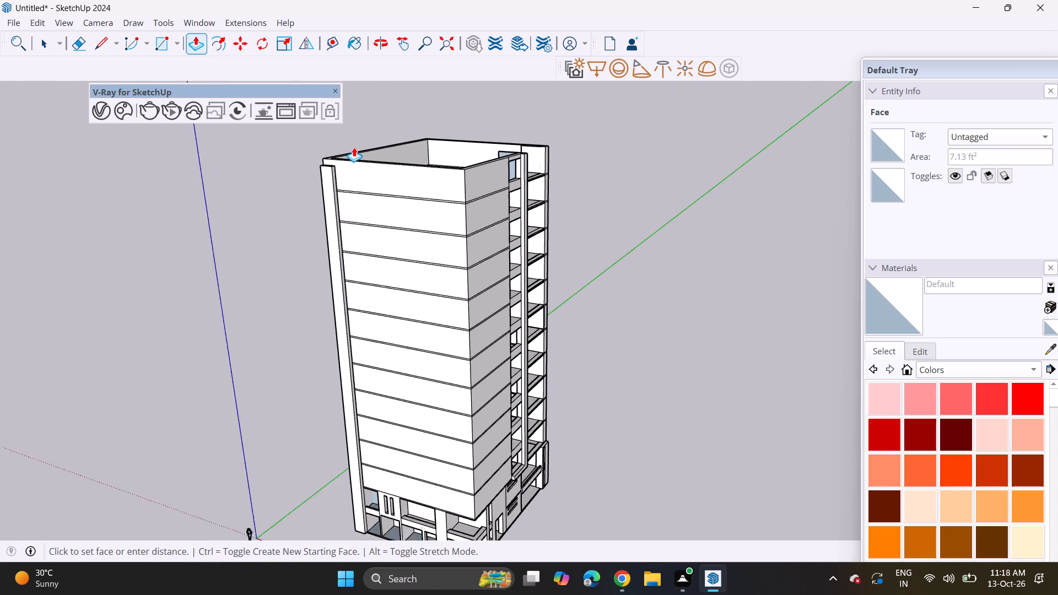
scroll(354, 145, up, 4)
click(346, 168)
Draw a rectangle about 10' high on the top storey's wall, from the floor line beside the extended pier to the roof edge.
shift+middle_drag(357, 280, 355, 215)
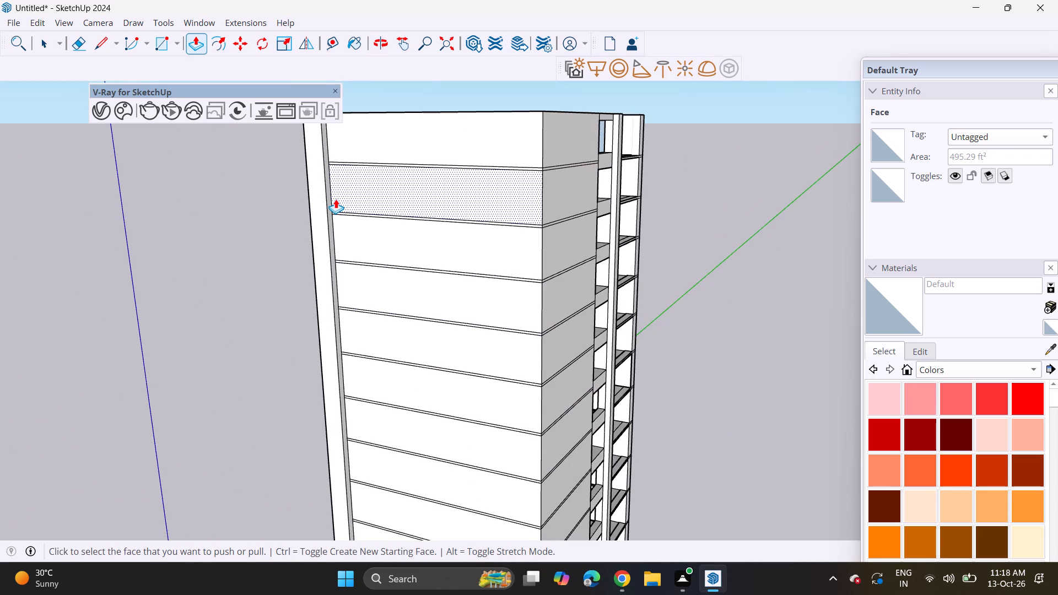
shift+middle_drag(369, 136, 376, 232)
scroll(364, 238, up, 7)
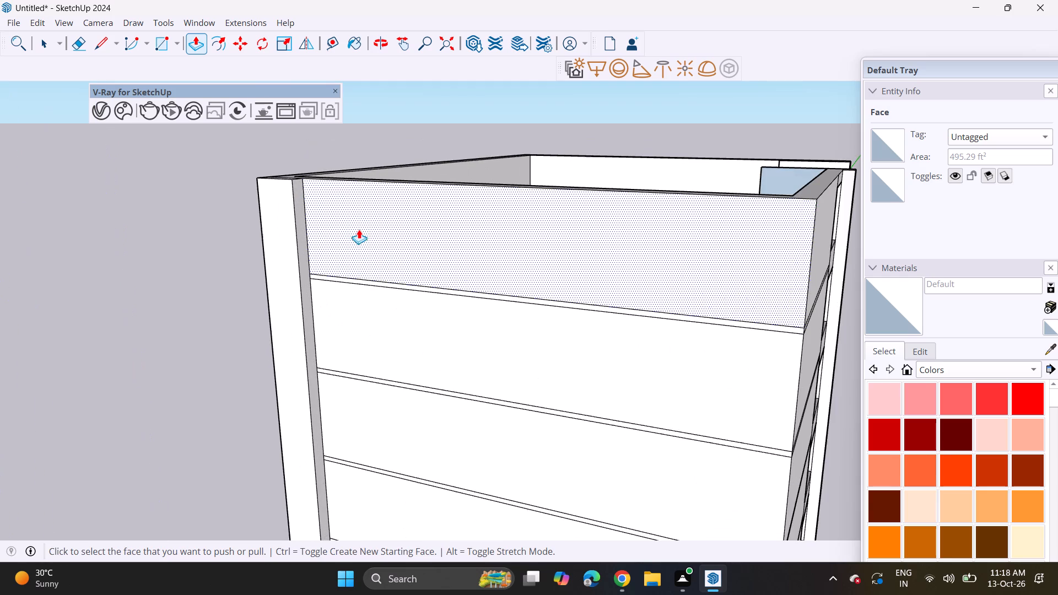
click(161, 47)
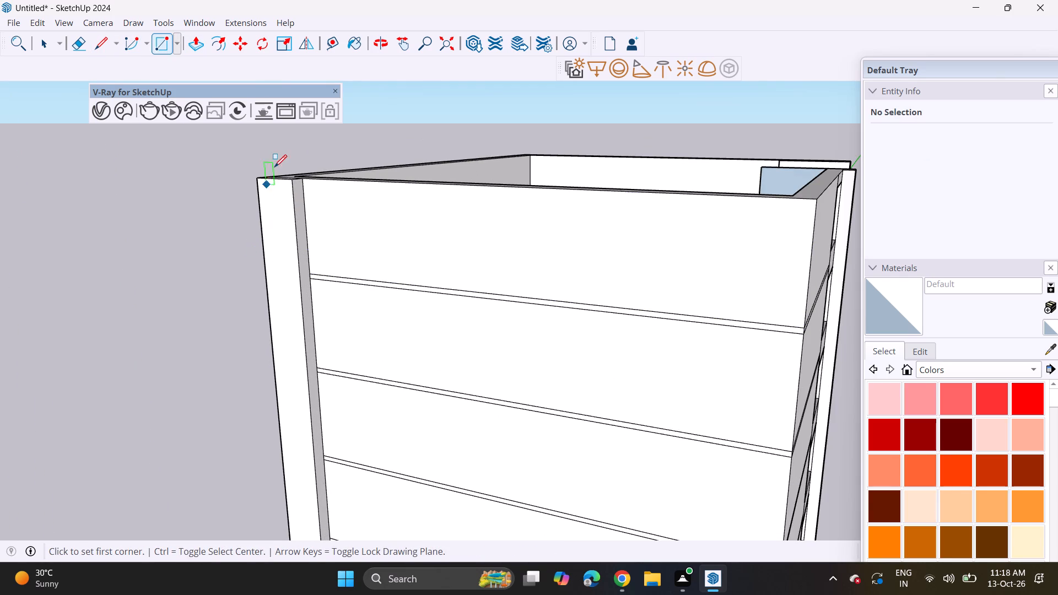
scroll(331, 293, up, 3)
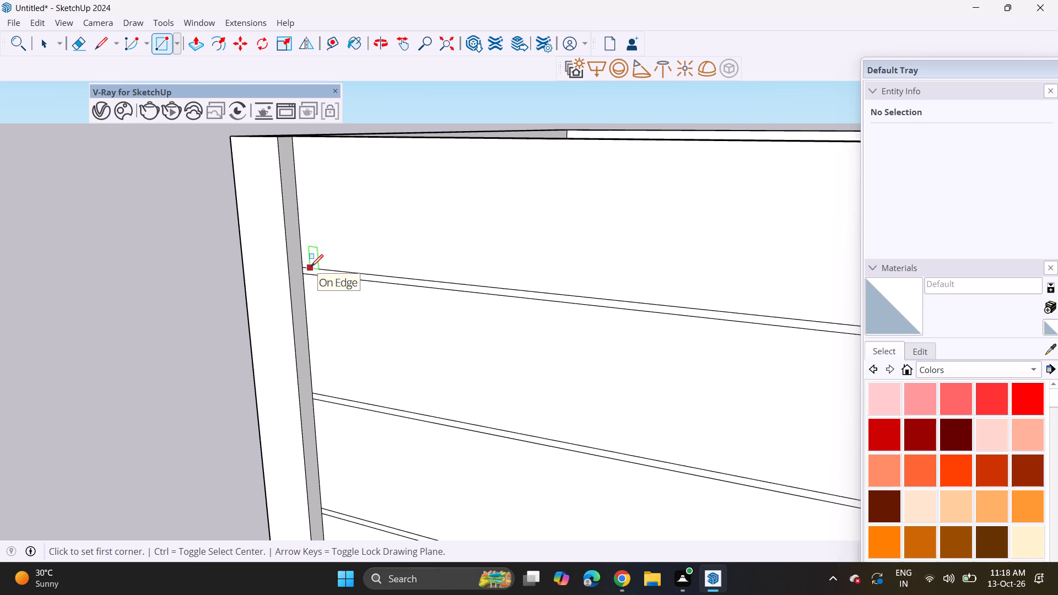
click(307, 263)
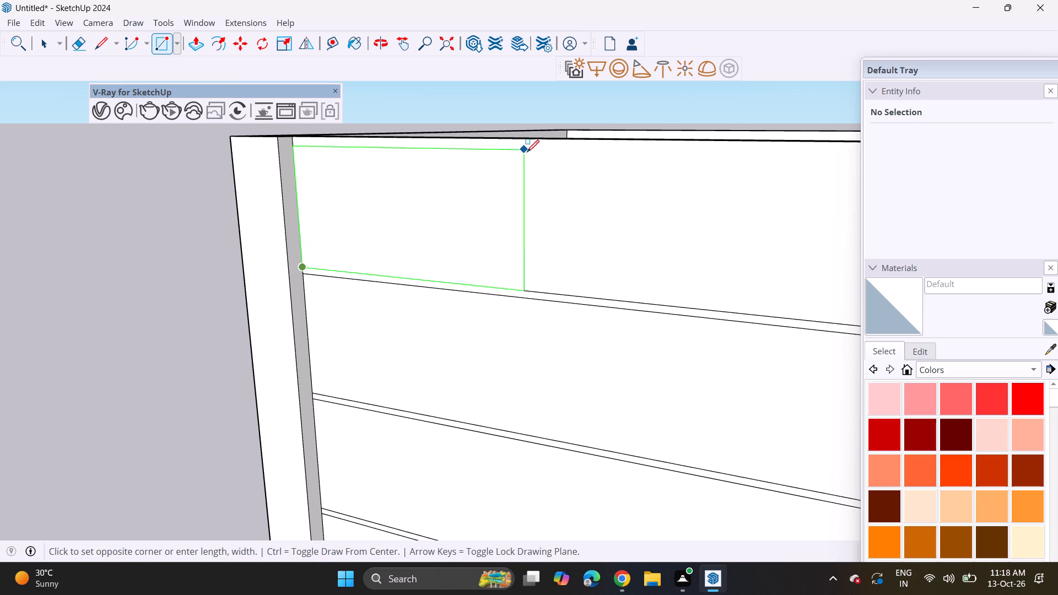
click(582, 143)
Draw a vertical line up the tower wall from the upper corner of the podium opening beside the two slots to the roof edge.
scroll(559, 193, down, 10)
ctrl+middle_drag(553, 288, 500, 188)
shift+middle_drag(541, 254, 457, 95)
scroll(472, 196, down, 8)
shift+middle_drag(473, 282, 413, 198)
click(94, 47)
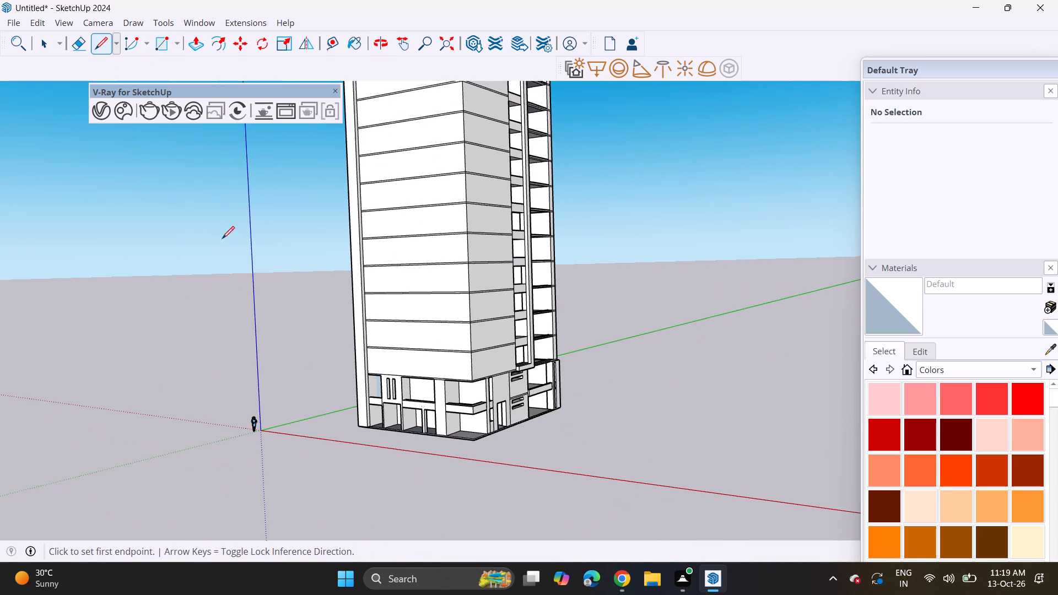
scroll(316, 337, up, 4)
scroll(380, 366, up, 4)
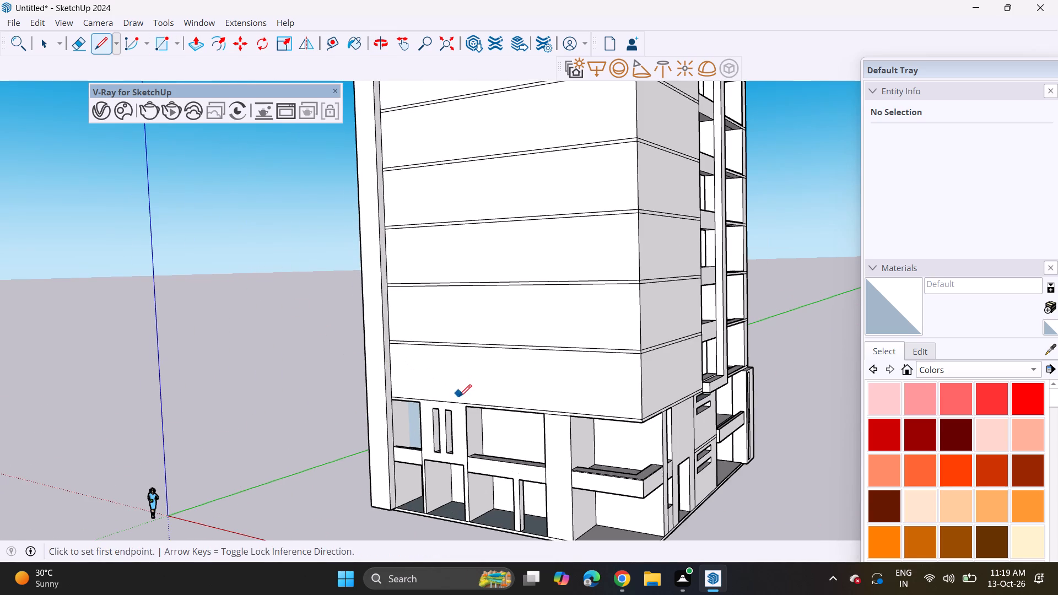
click(465, 408)
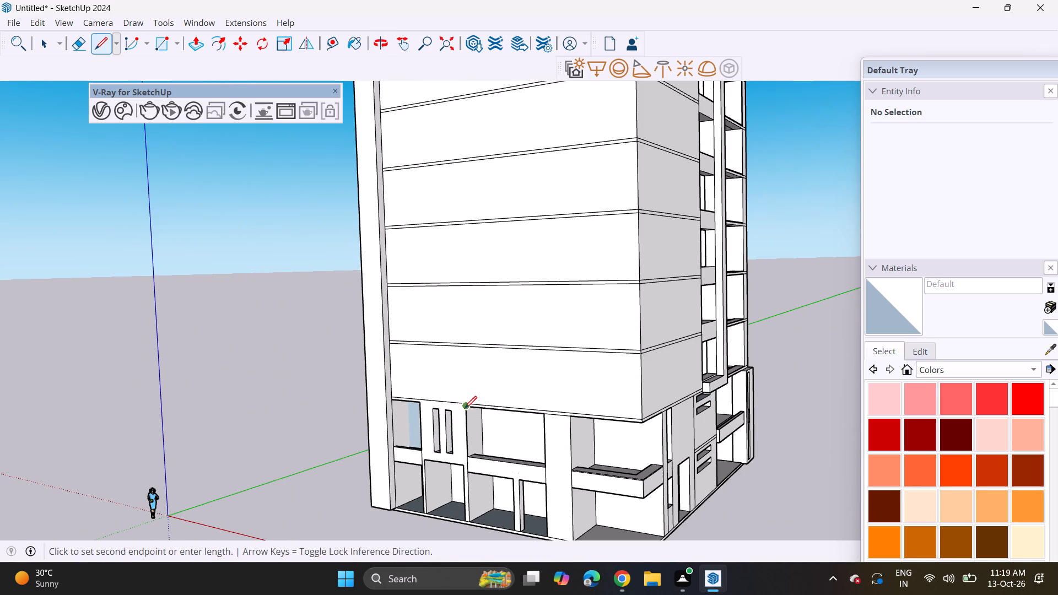
shift+middle_drag(469, 122, 420, 420)
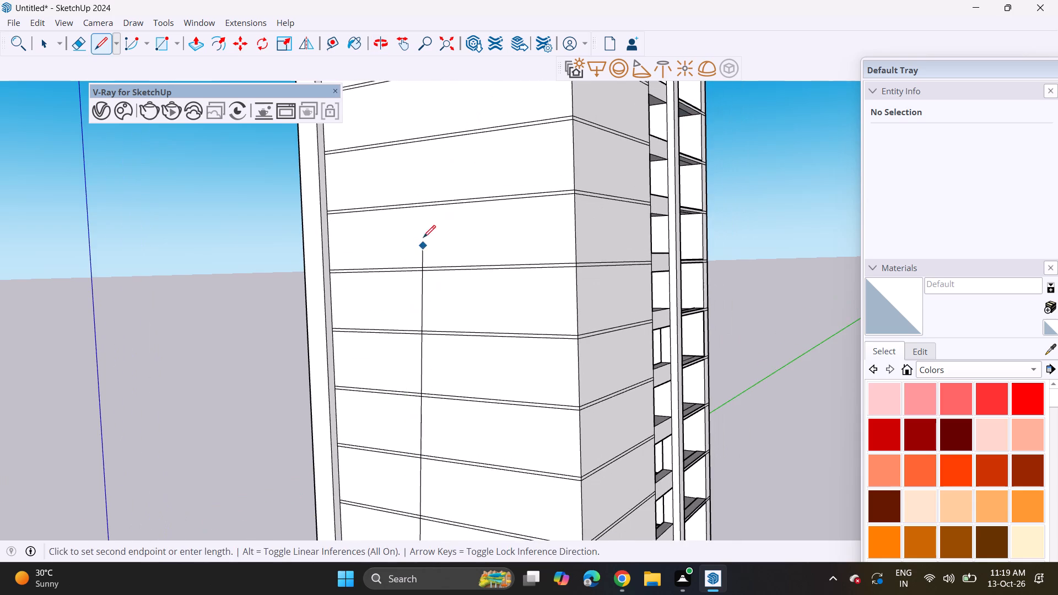
middle_drag(423, 209, 394, 425)
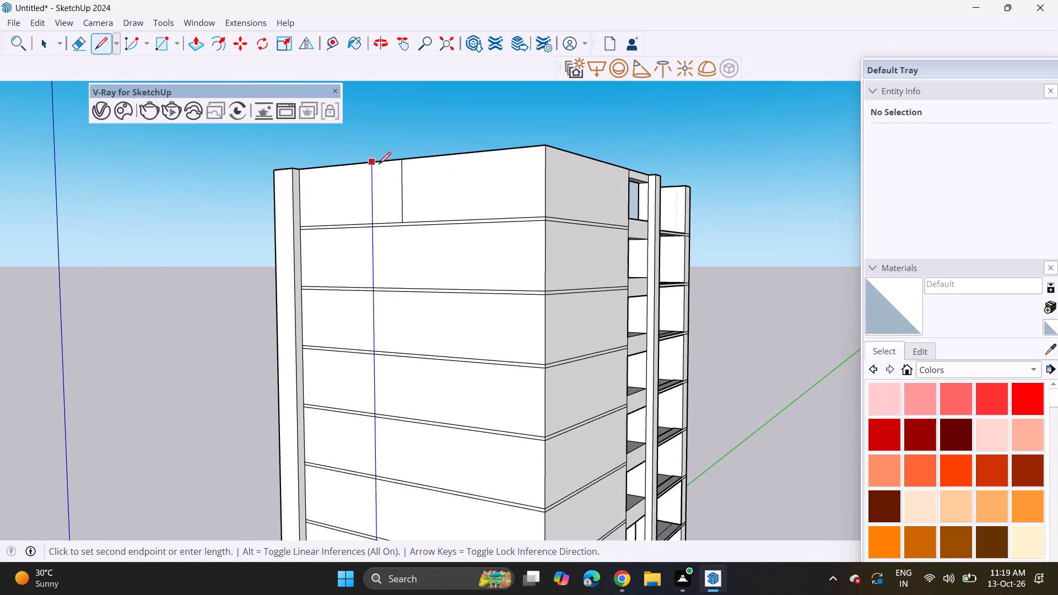
click(379, 164)
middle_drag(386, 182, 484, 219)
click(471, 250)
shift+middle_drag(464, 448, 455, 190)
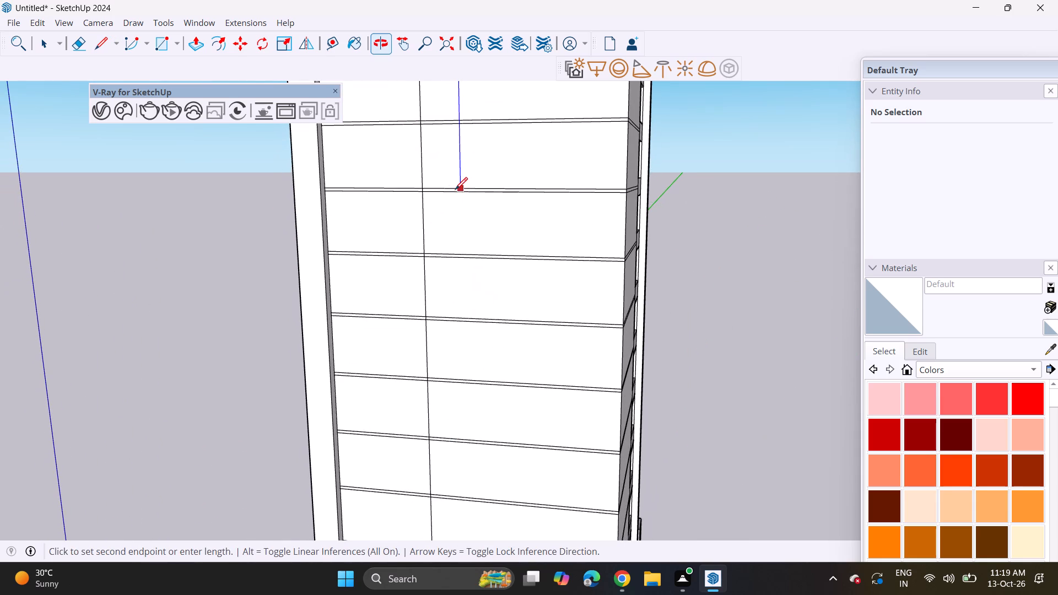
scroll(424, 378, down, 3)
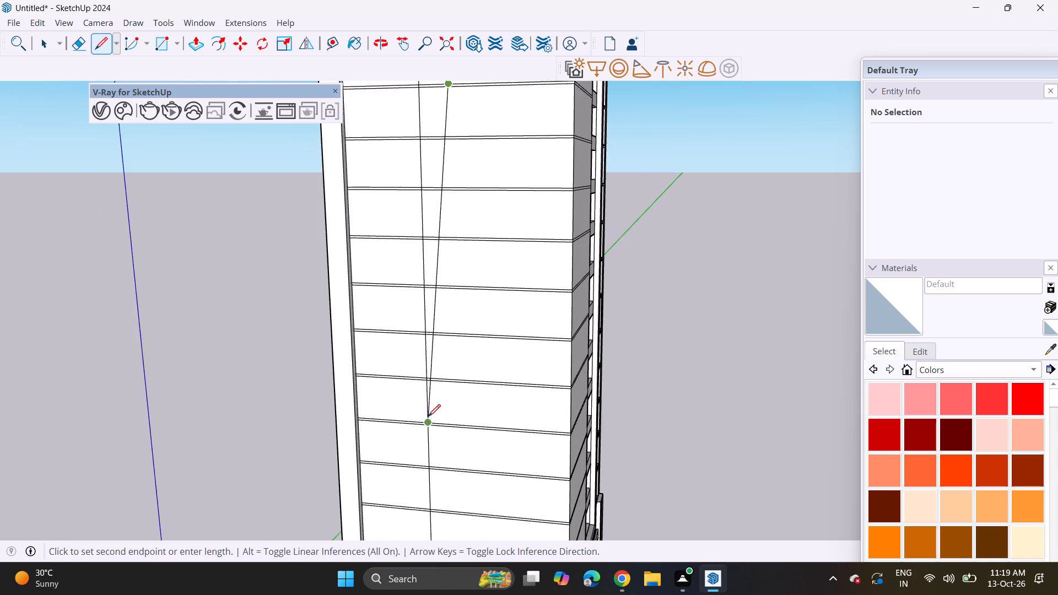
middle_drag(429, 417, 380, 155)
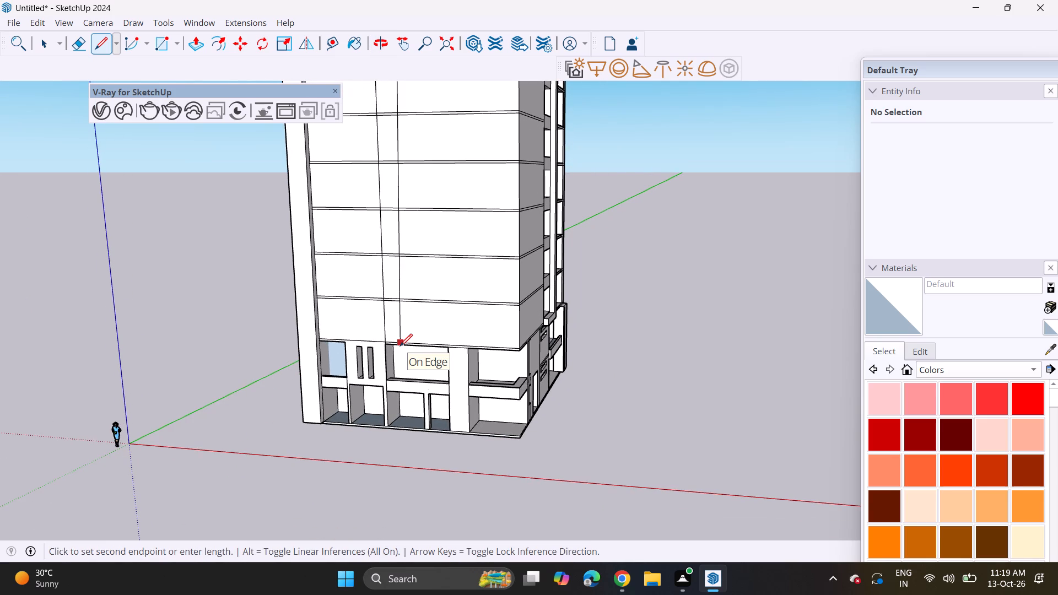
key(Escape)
Draw a second vertical line close beside the first, from the podium opening's top edge up to the roof edge.
scroll(396, 342, up, 3)
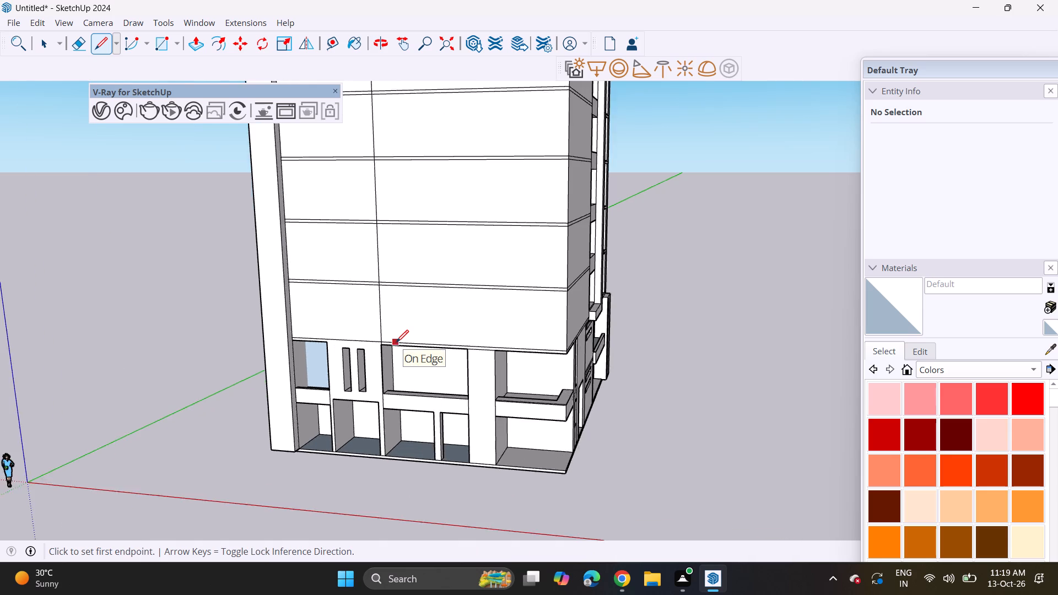
scroll(396, 342, up, 9)
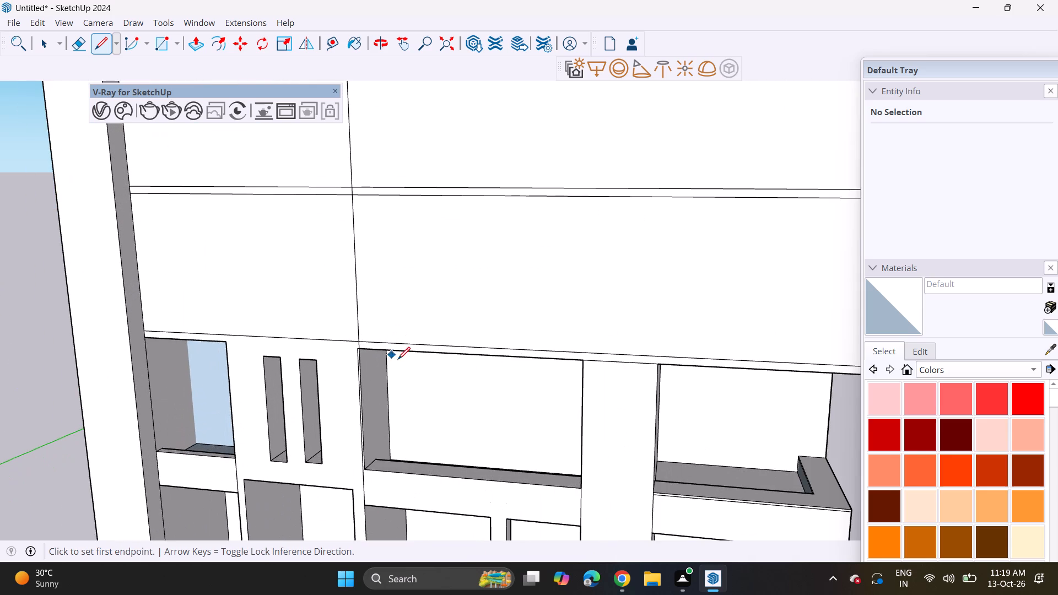
click(399, 348)
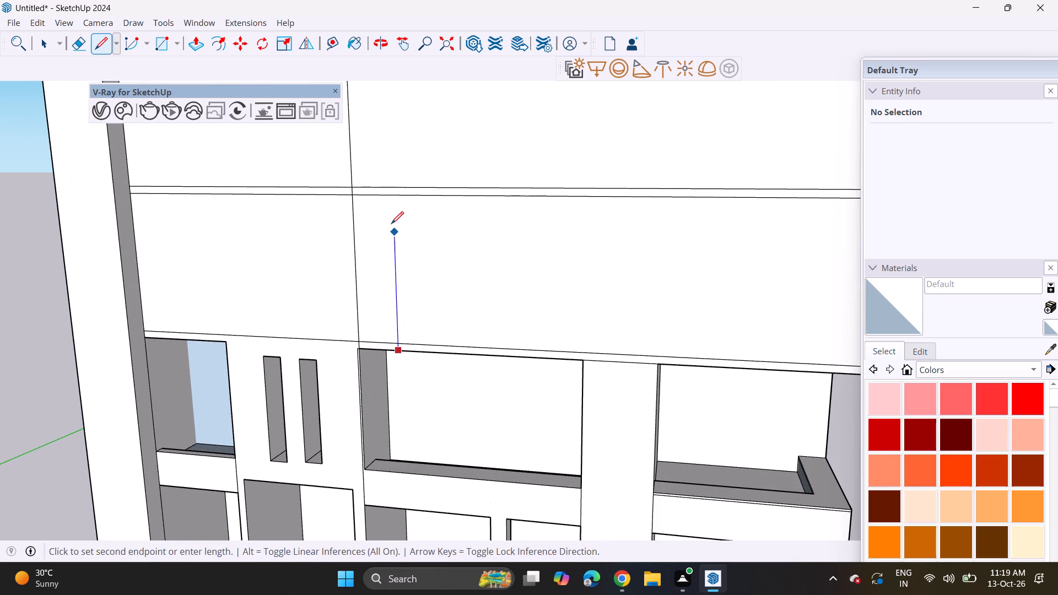
scroll(391, 224, down, 9)
shift+middle_drag(400, 185, 375, 445)
middle_drag(381, 224, 359, 457)
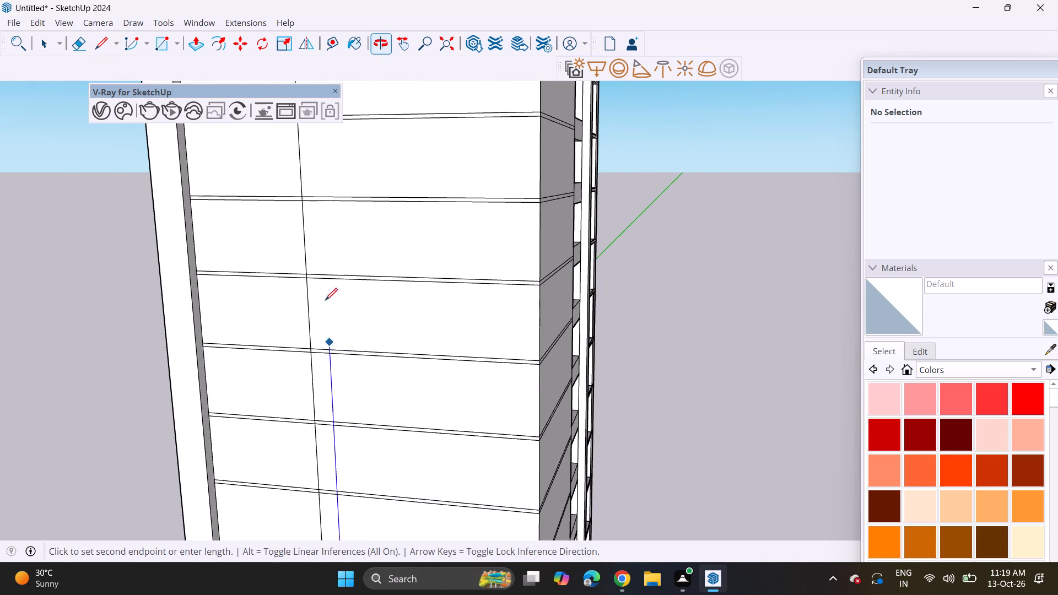
shift+middle_drag(321, 188, 321, 474)
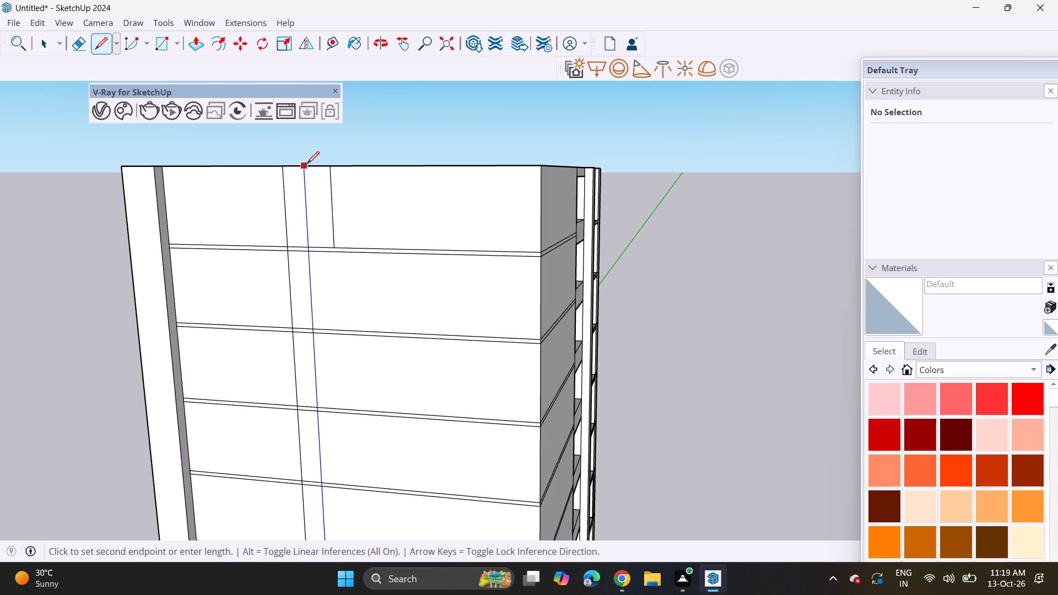
click(307, 164)
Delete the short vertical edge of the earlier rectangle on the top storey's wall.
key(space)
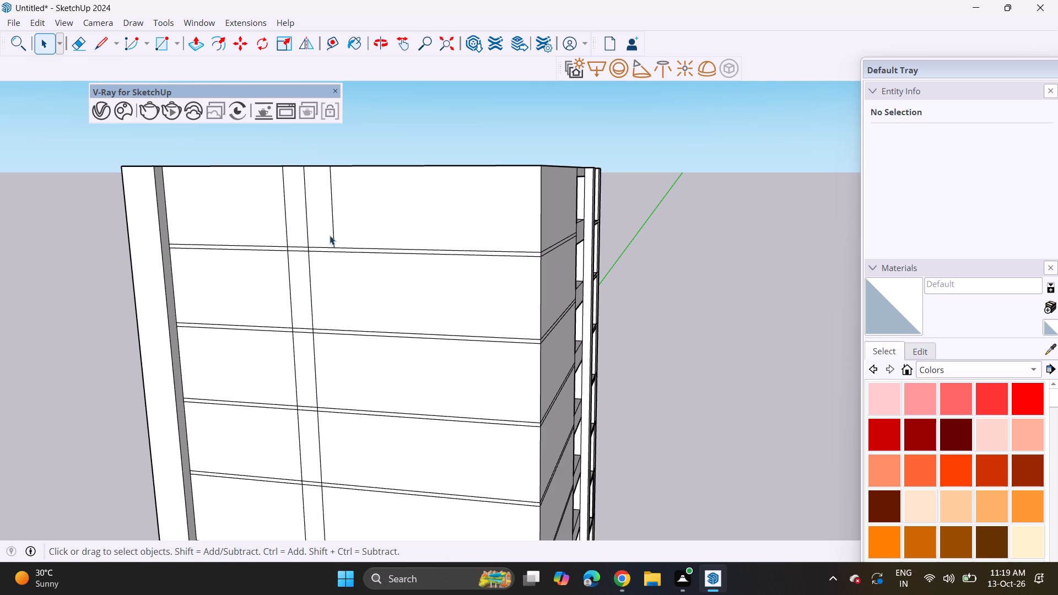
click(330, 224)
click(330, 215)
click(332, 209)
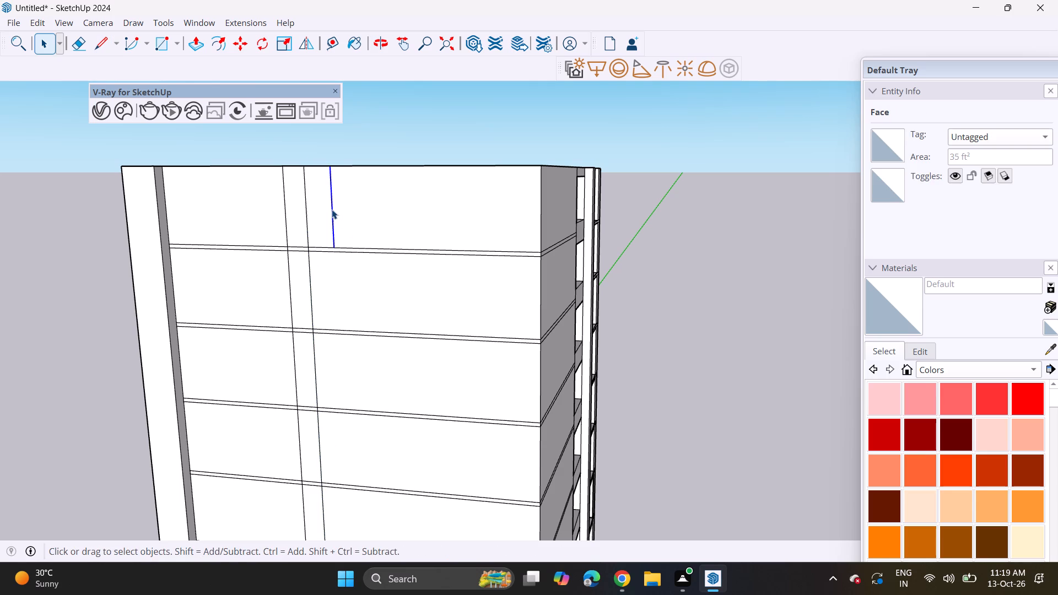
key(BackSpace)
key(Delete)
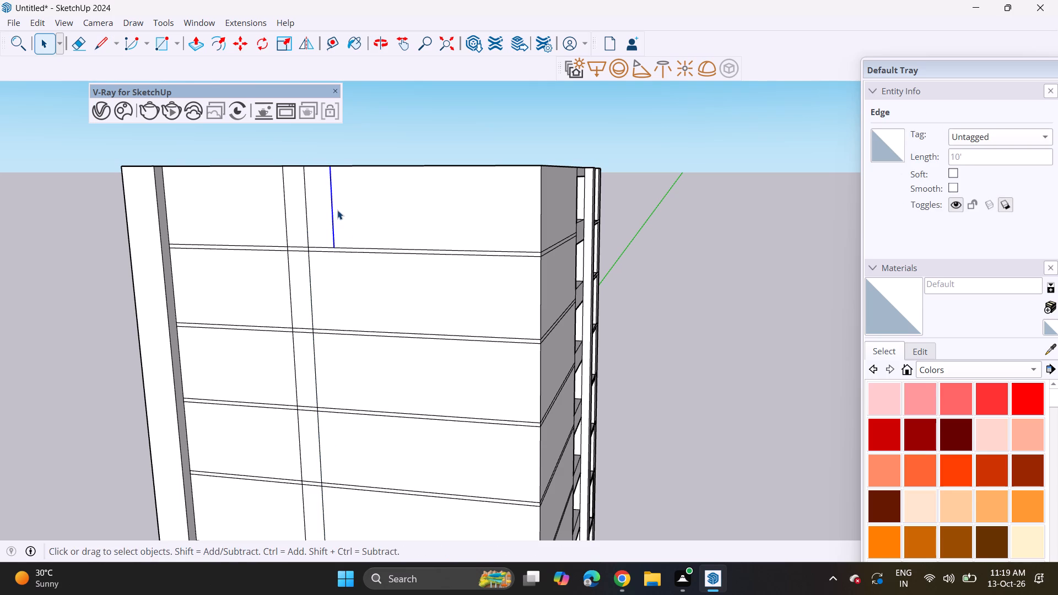
Draw a rectangle on the top storey's wall from the floor line at the pier to the first vertical line's top end.
click(159, 48)
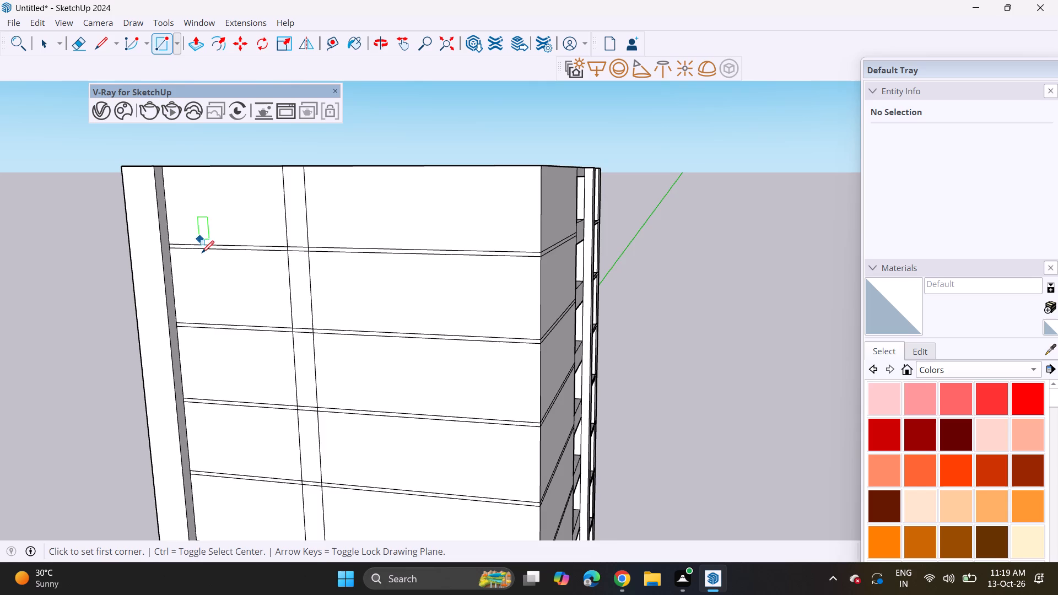
scroll(200, 242, up, 4)
middle_drag(177, 237, 177, 310)
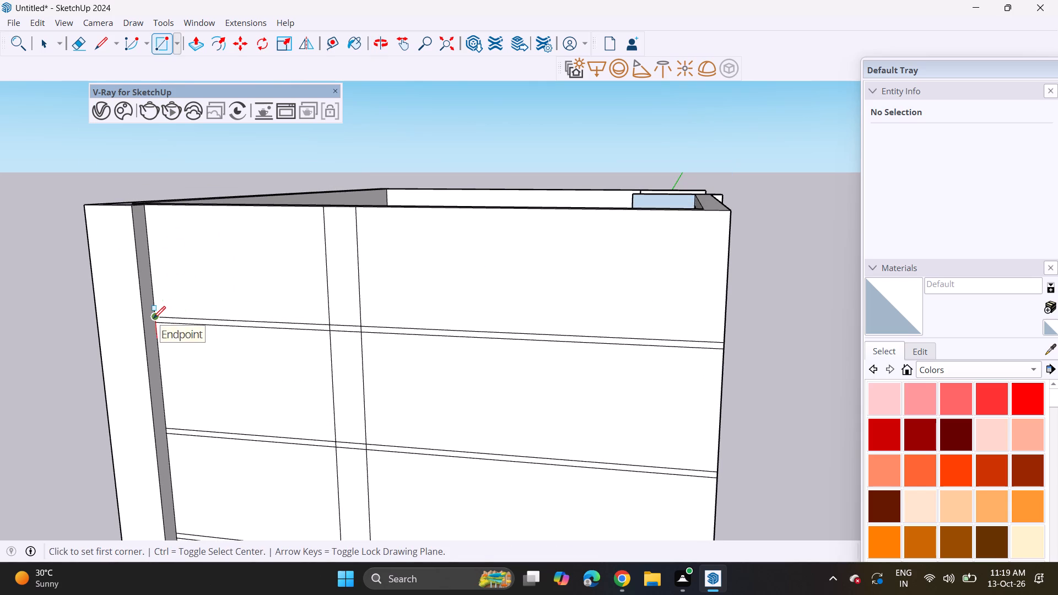
click(153, 318)
click(319, 209)
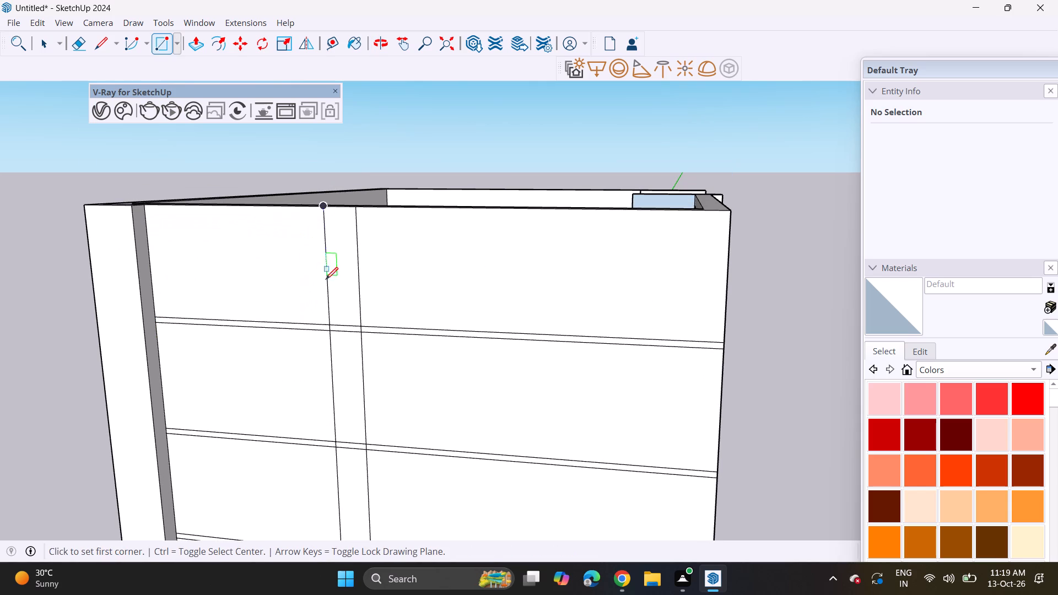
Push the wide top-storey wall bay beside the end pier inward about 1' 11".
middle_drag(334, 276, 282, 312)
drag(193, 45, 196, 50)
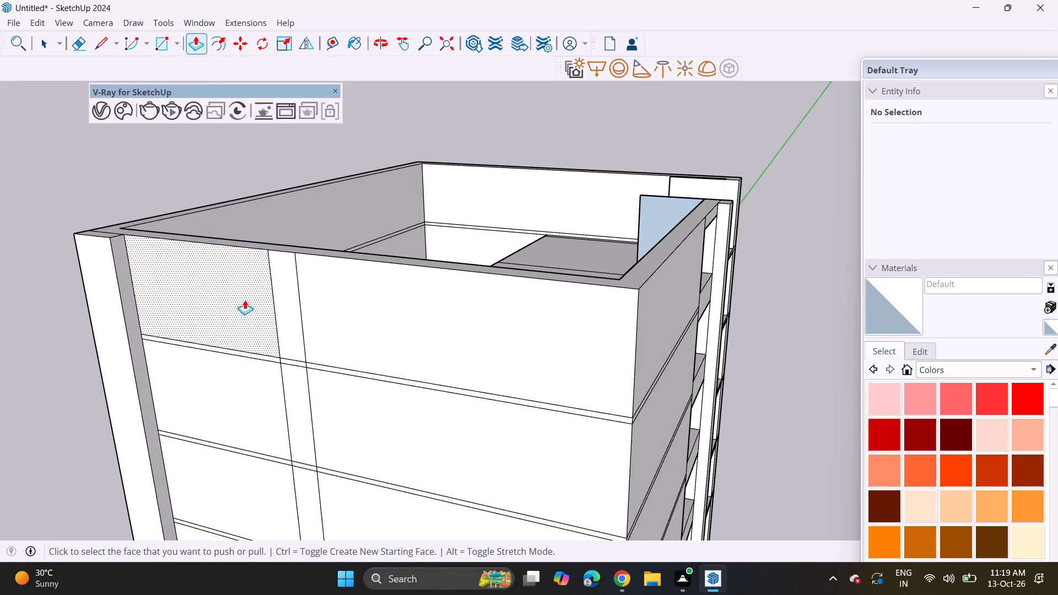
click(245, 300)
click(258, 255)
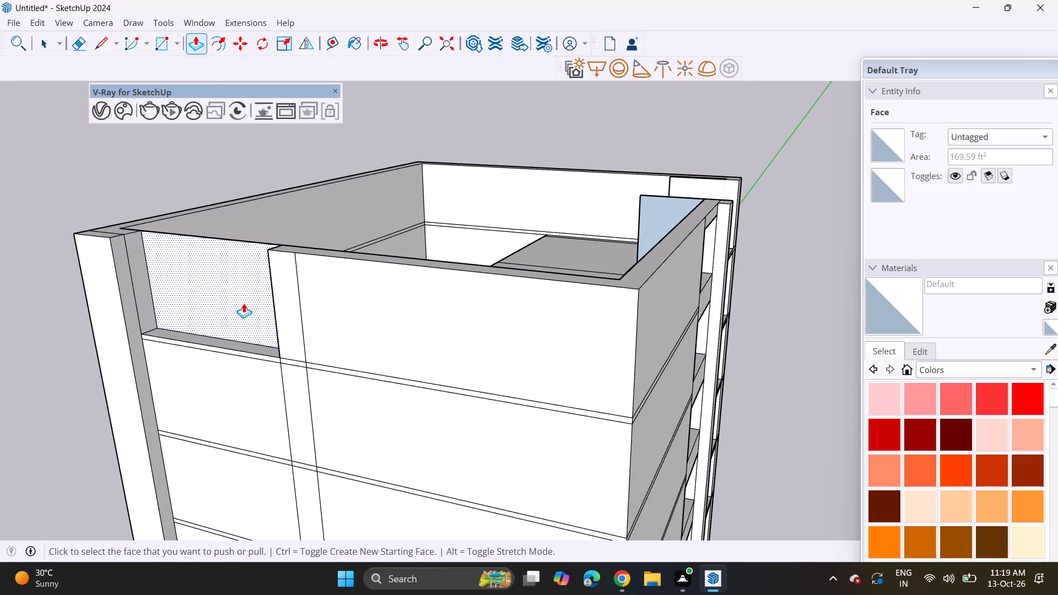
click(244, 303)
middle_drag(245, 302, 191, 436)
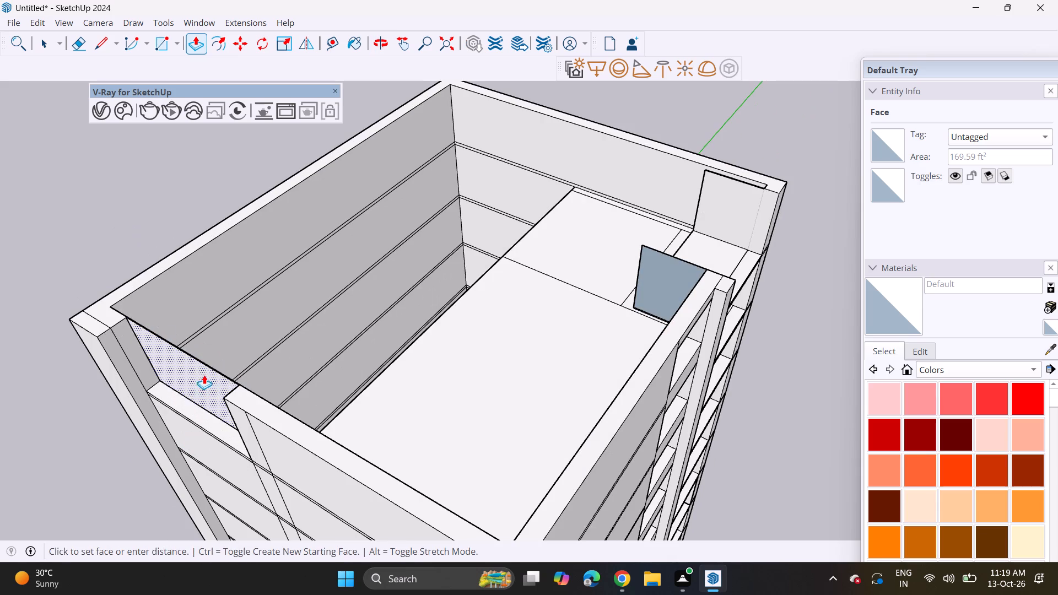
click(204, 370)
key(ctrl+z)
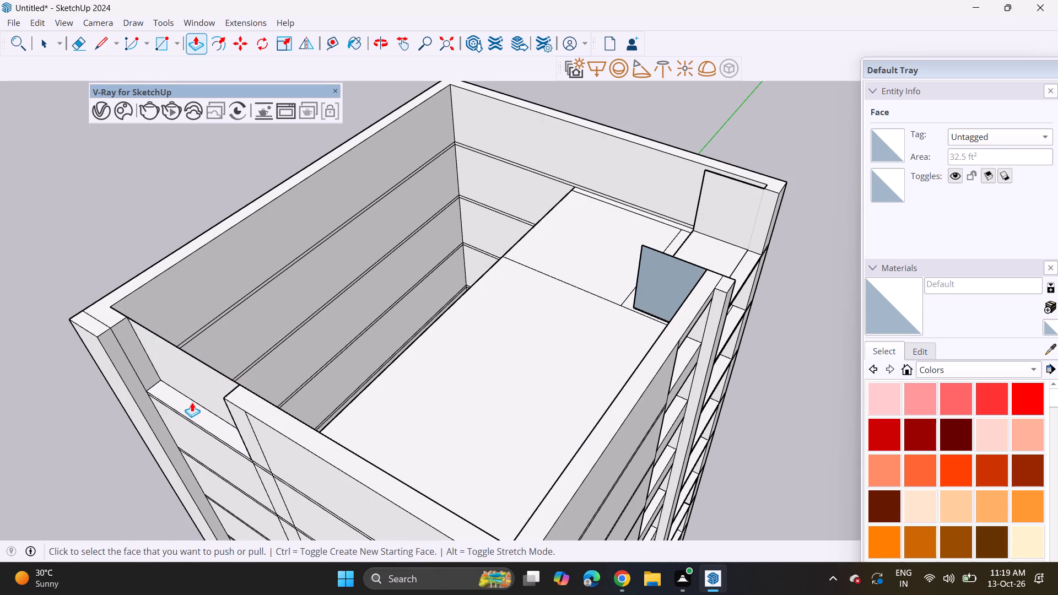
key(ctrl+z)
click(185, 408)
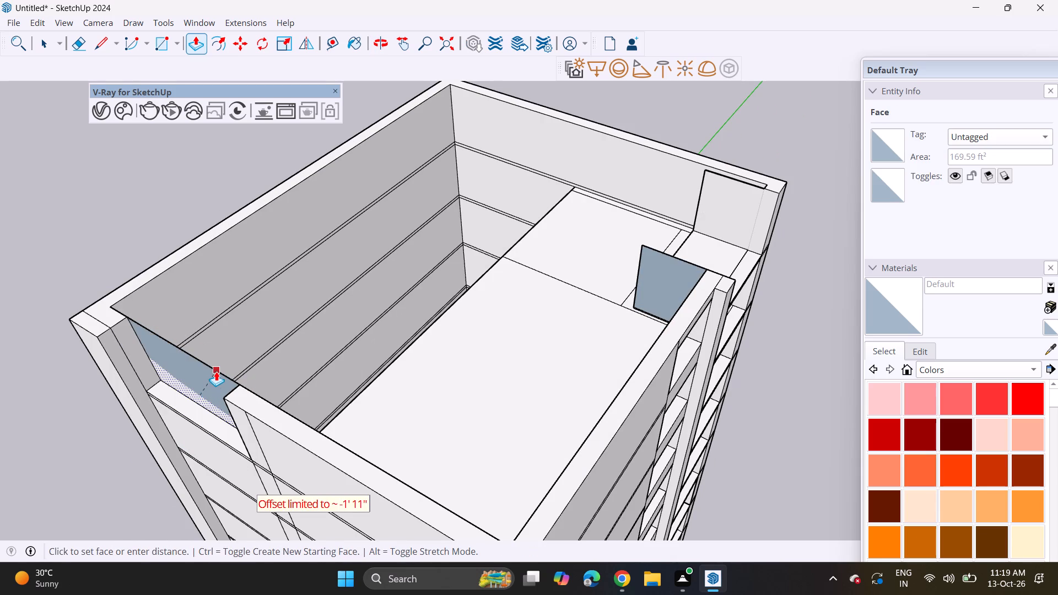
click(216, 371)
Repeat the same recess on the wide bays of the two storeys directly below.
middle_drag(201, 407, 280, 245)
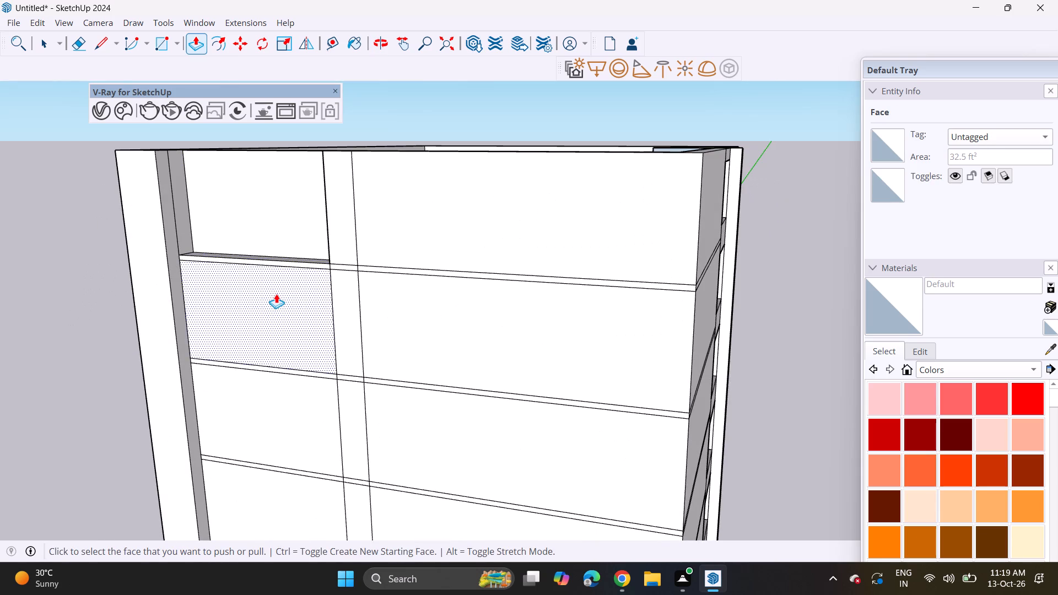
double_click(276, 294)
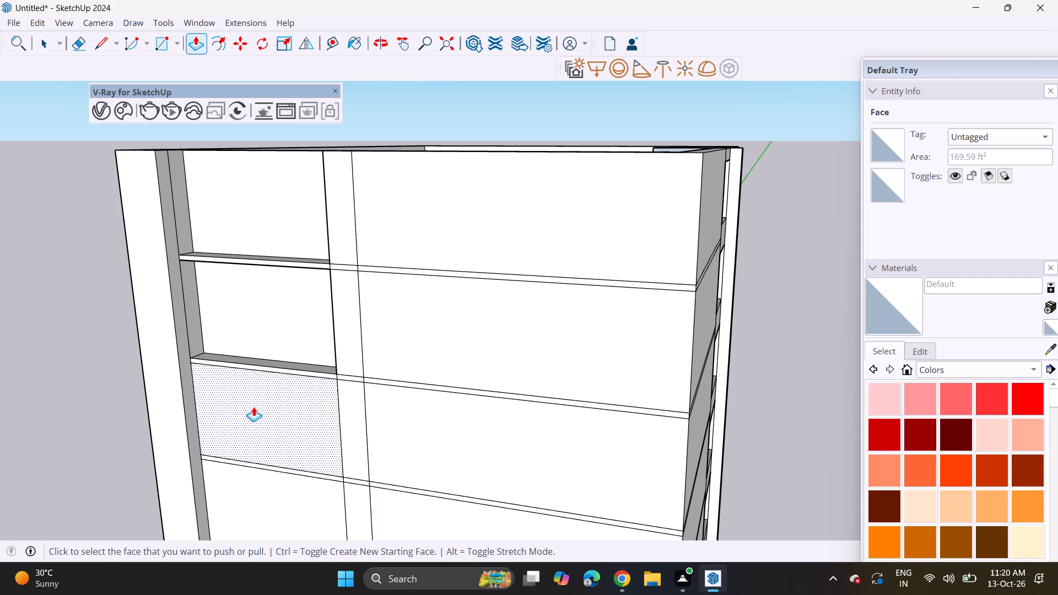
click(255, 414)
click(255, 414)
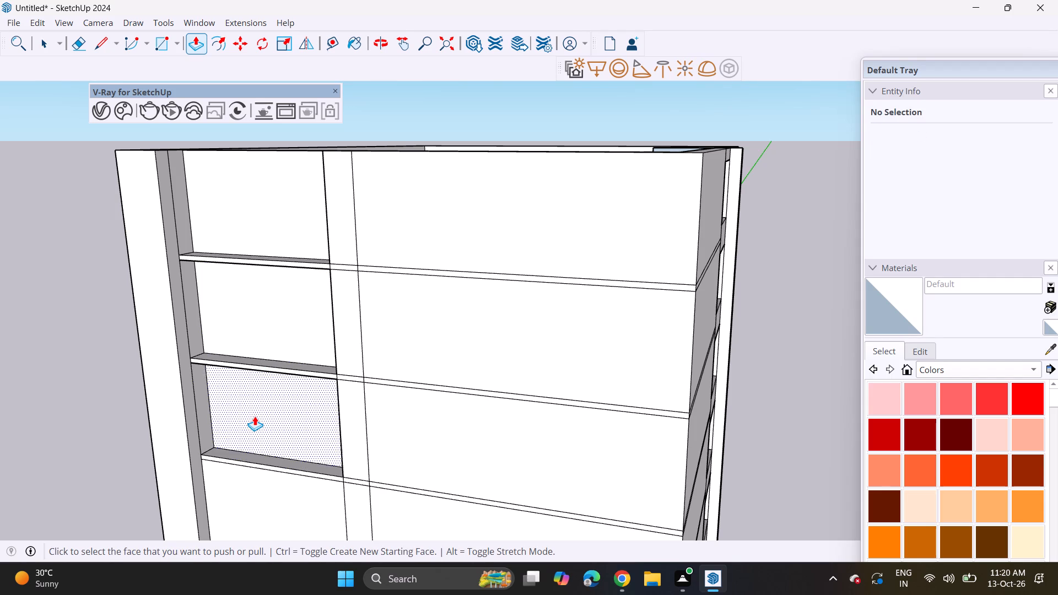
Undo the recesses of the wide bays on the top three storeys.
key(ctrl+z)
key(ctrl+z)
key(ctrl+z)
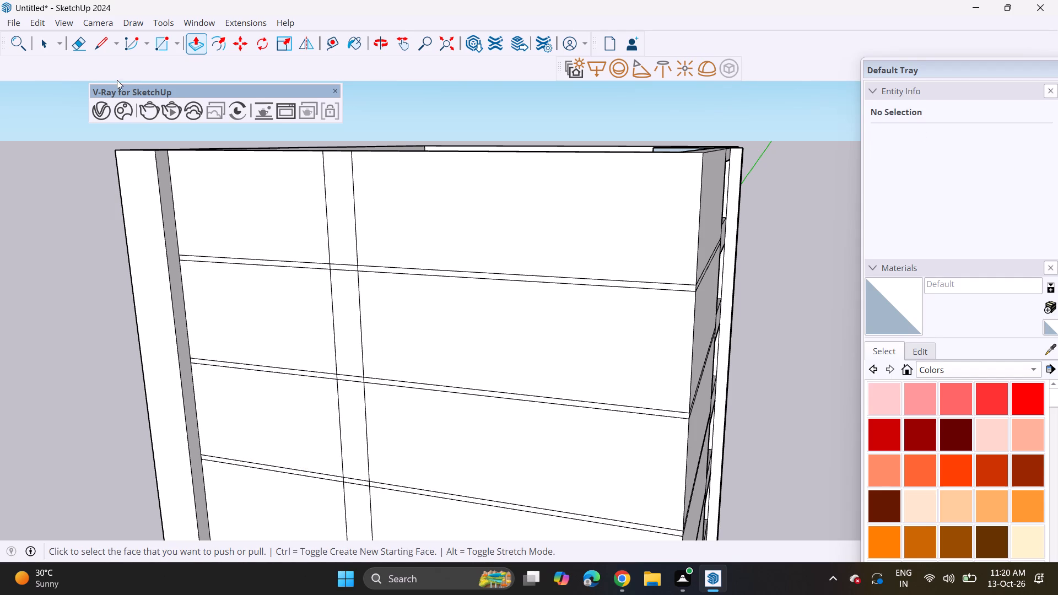
Draw a vertical line down the wide bay from the roof edge to the upper corner of the small podium opening beside the slots.
click(101, 54)
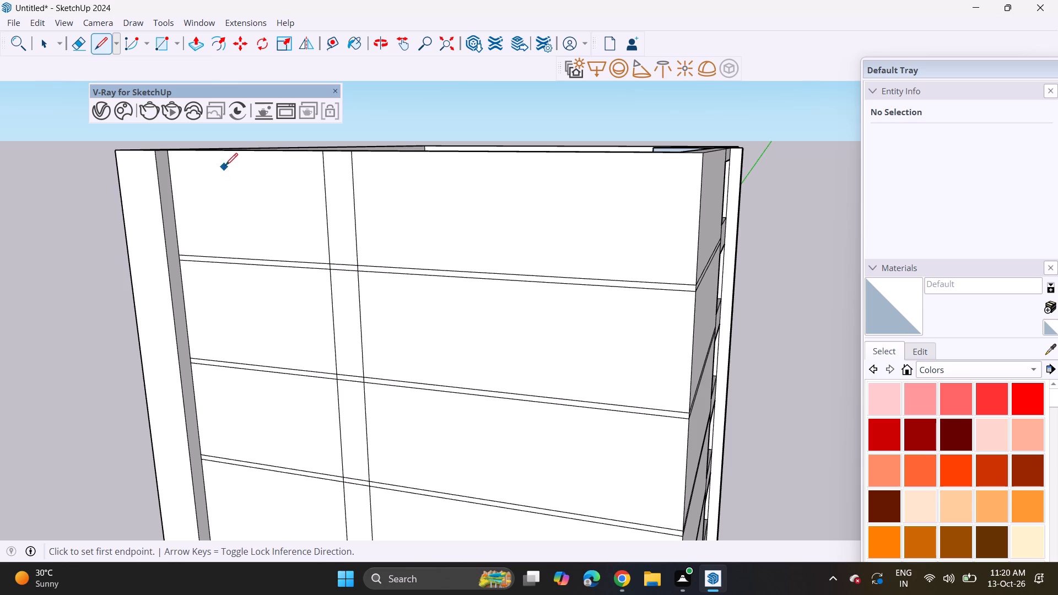
click(231, 149)
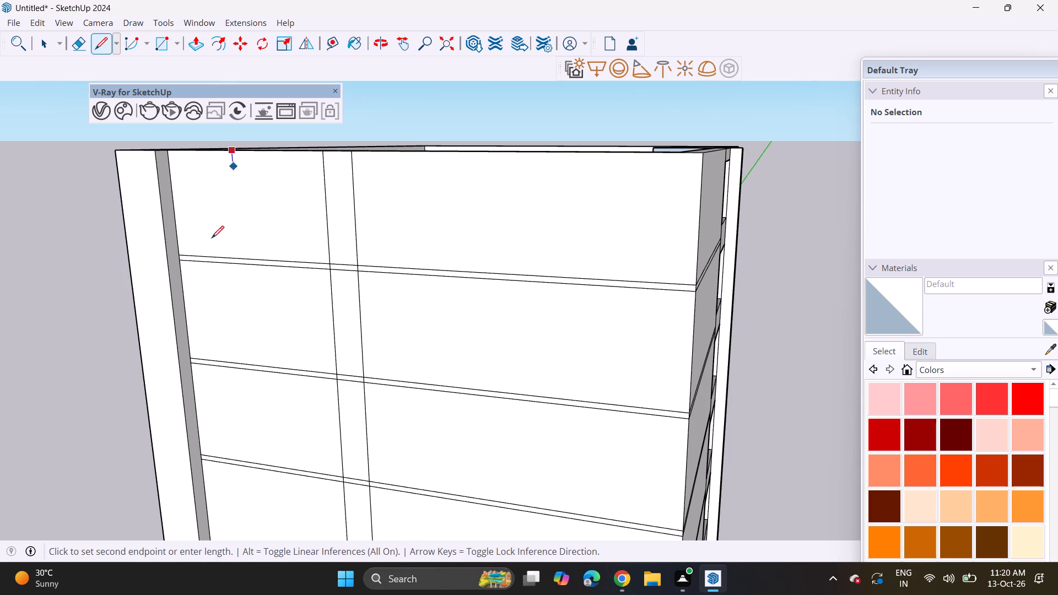
scroll(209, 401, down, 4)
middle_drag(239, 430, 217, 102)
scroll(221, 311, down, 4)
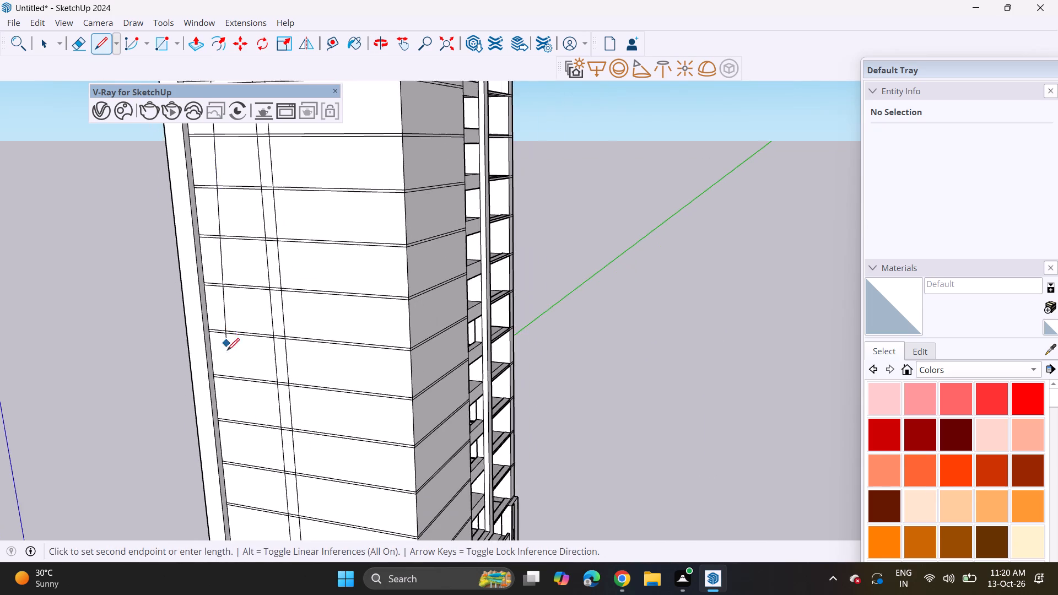
shift+middle_drag(250, 405, 224, 201)
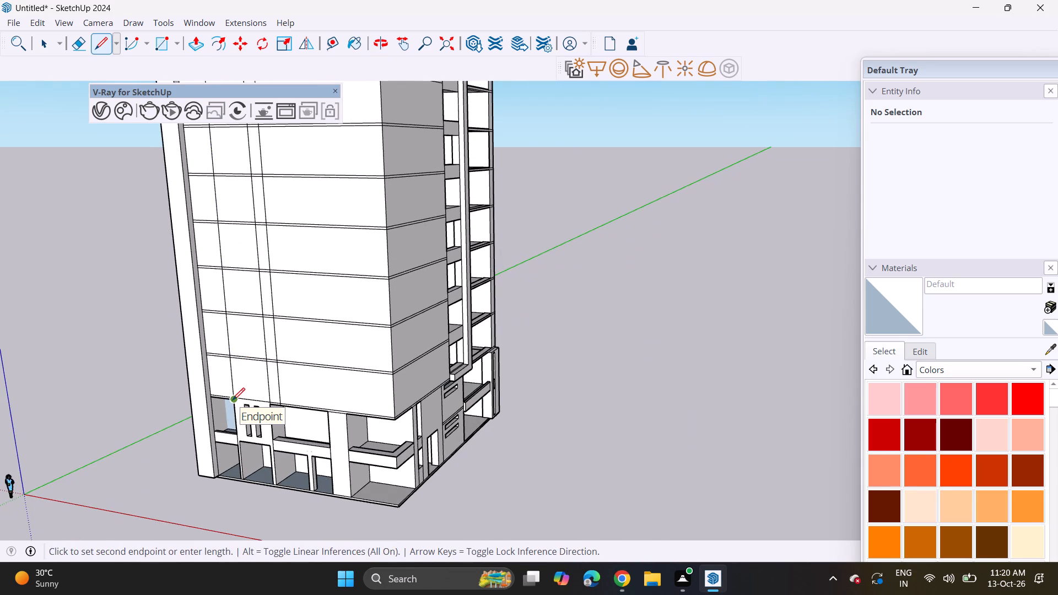
scroll(233, 400, up, 14)
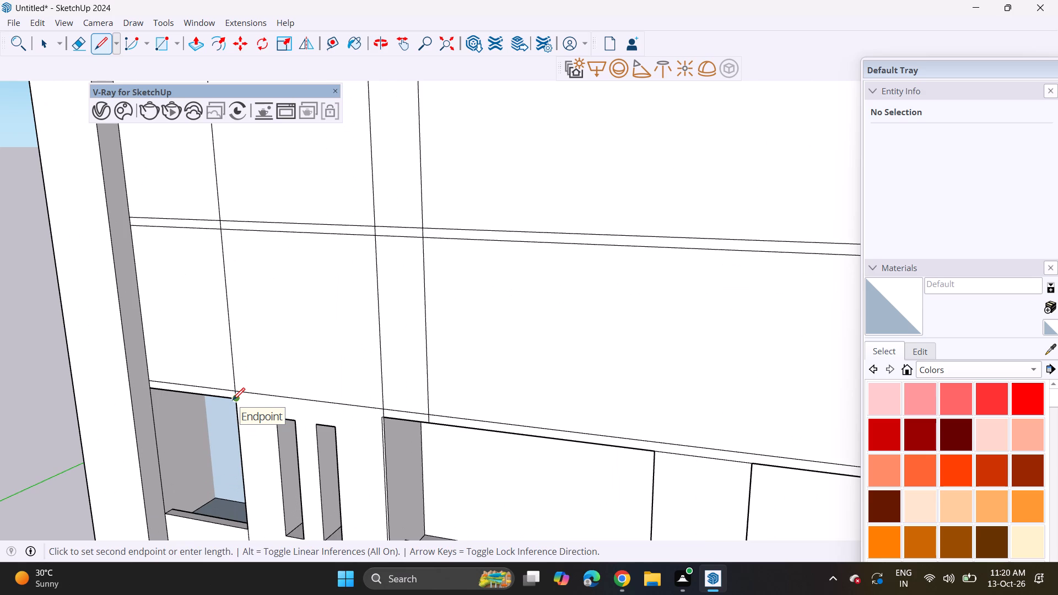
click(233, 400)
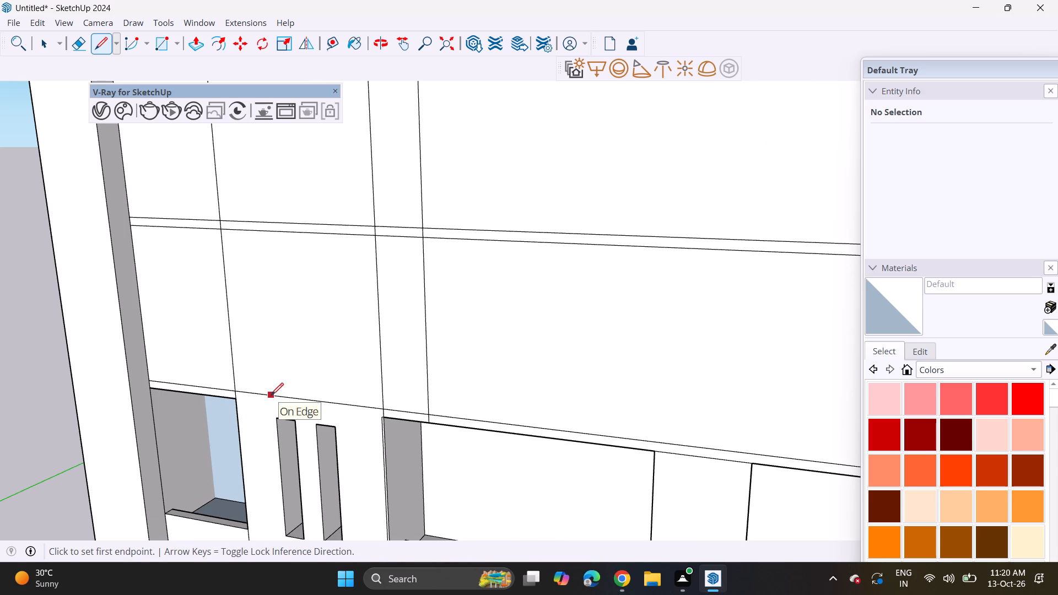
Draw a second vertical line close beside it, from the floor line above the podium slots up to the roof edge.
click(271, 395)
scroll(261, 237, down, 7)
shift+middle_drag(259, 200, 218, 482)
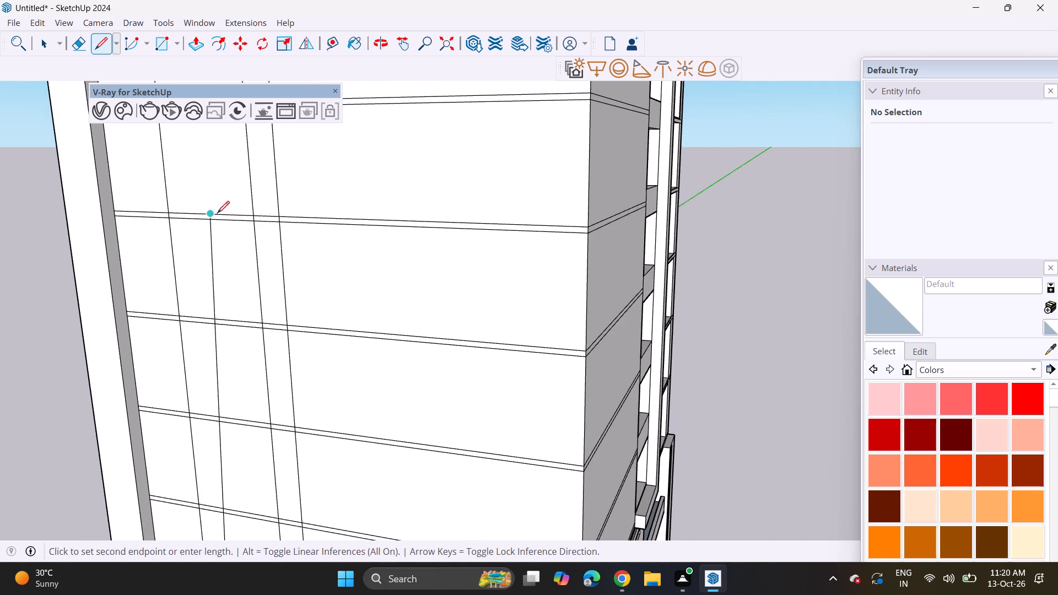
shift+middle_drag(217, 213, 212, 508)
middle_drag(126, 208, 220, 527)
shift+middle_drag(254, 230, 250, 583)
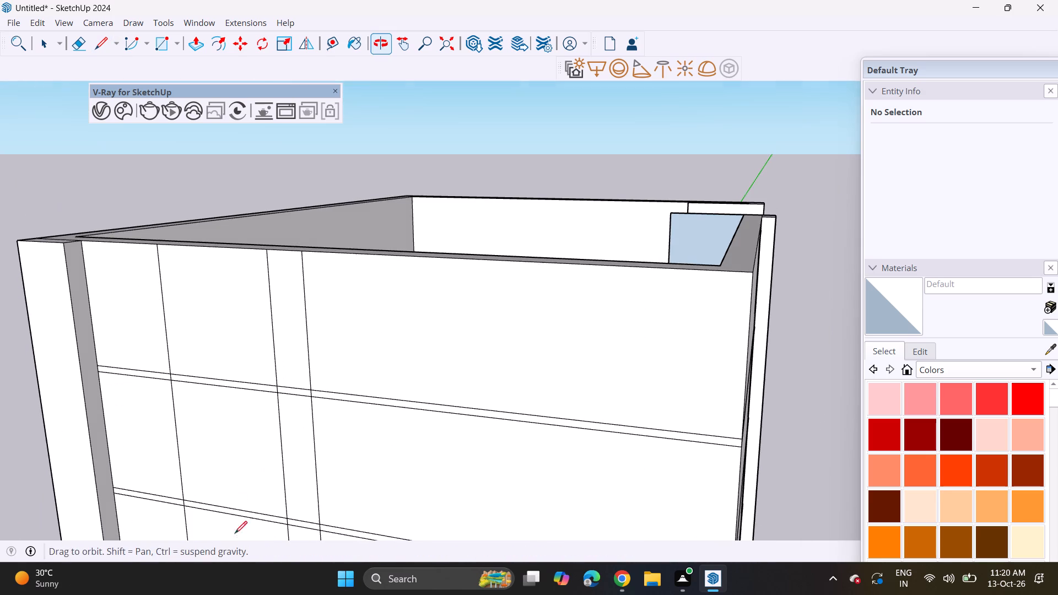
click(187, 249)
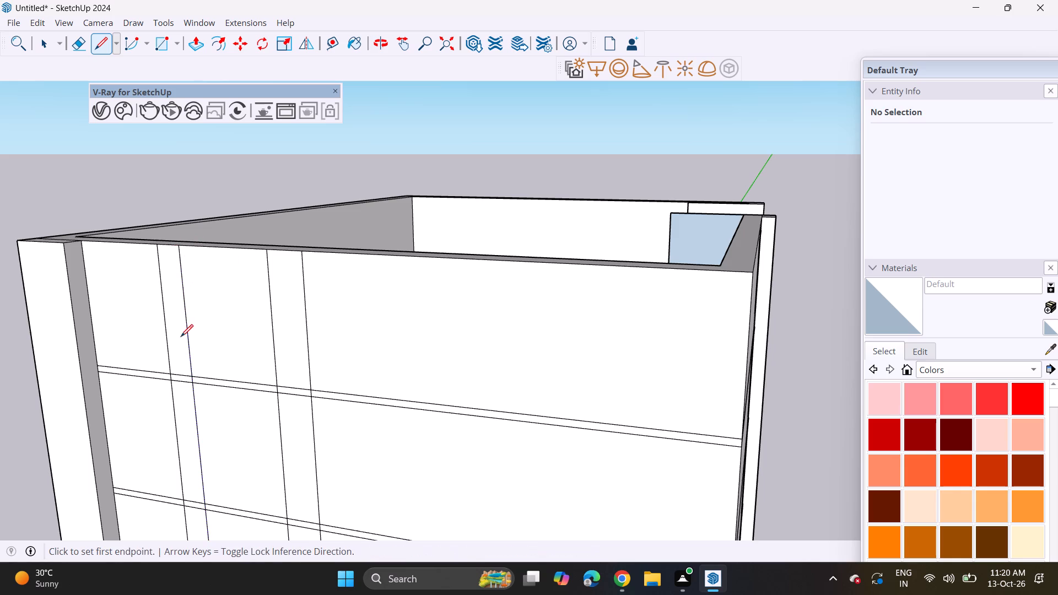
Push the two bays on either side of the new narrow strip inward on the top storey, both to the same depth.
click(190, 44)
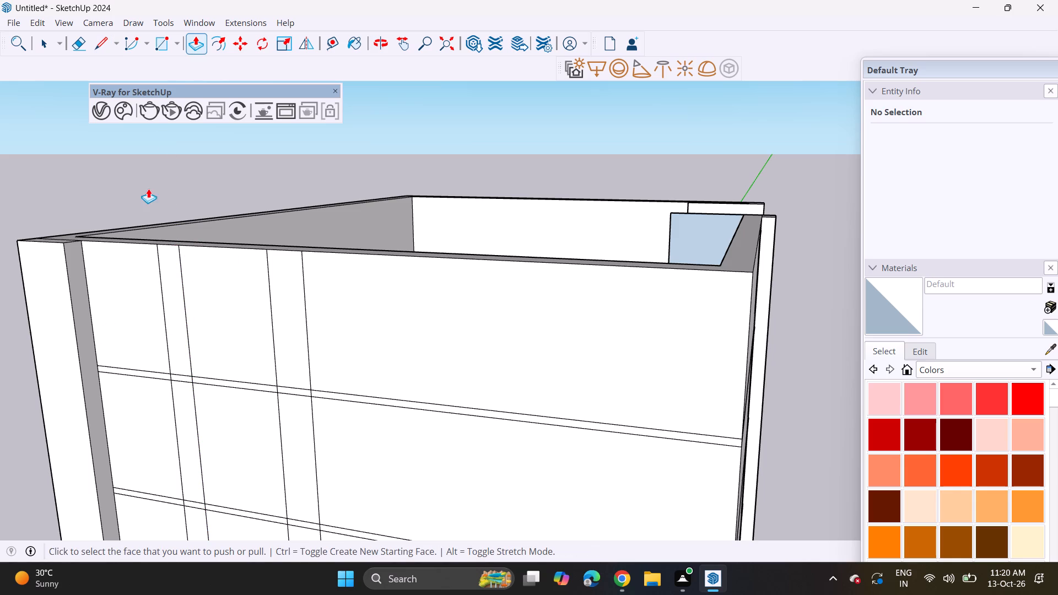
click(117, 332)
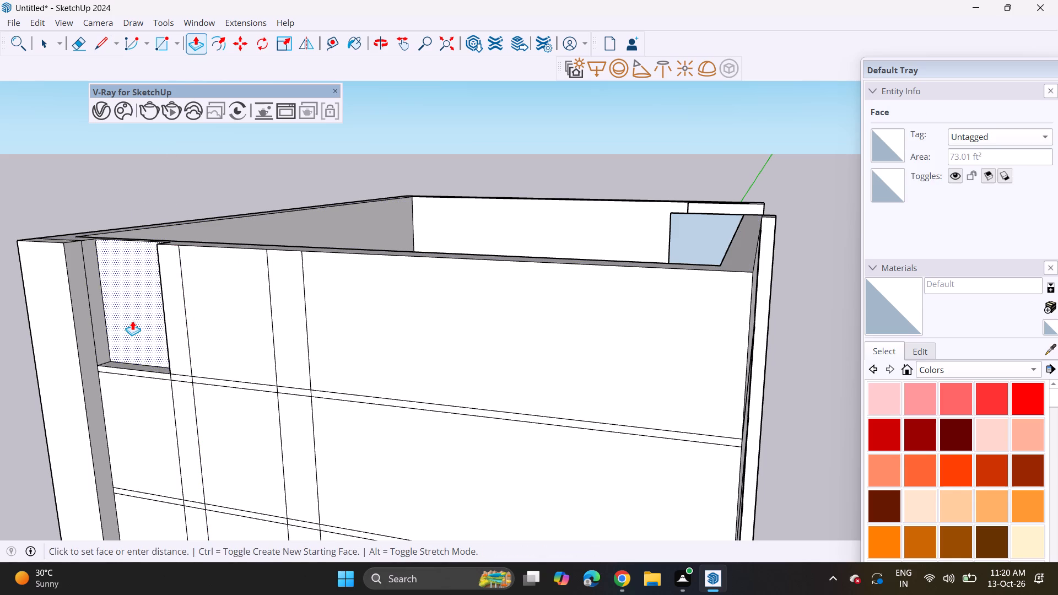
click(140, 312)
double_click(229, 343)
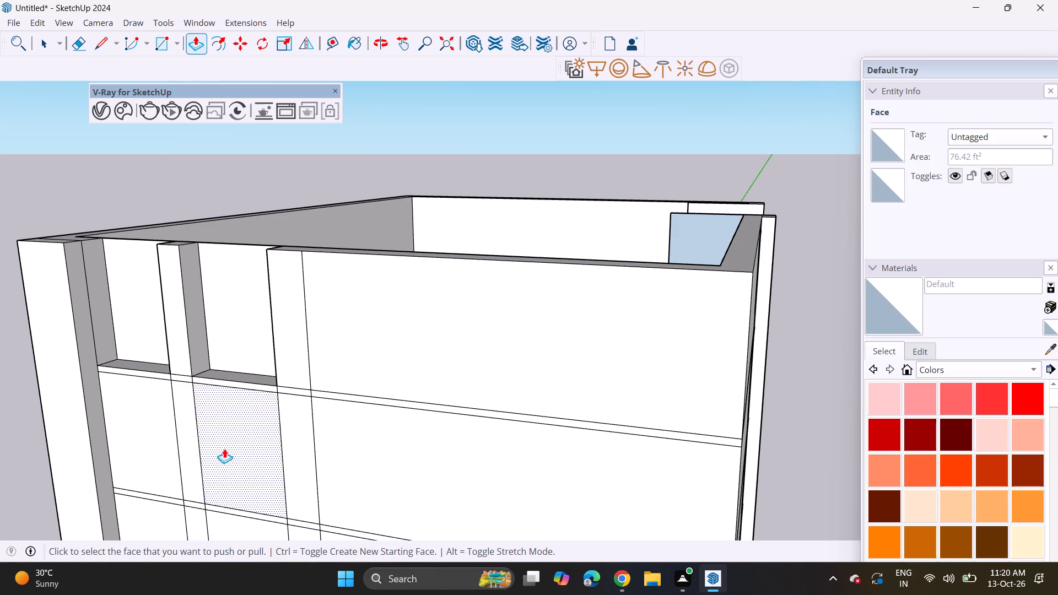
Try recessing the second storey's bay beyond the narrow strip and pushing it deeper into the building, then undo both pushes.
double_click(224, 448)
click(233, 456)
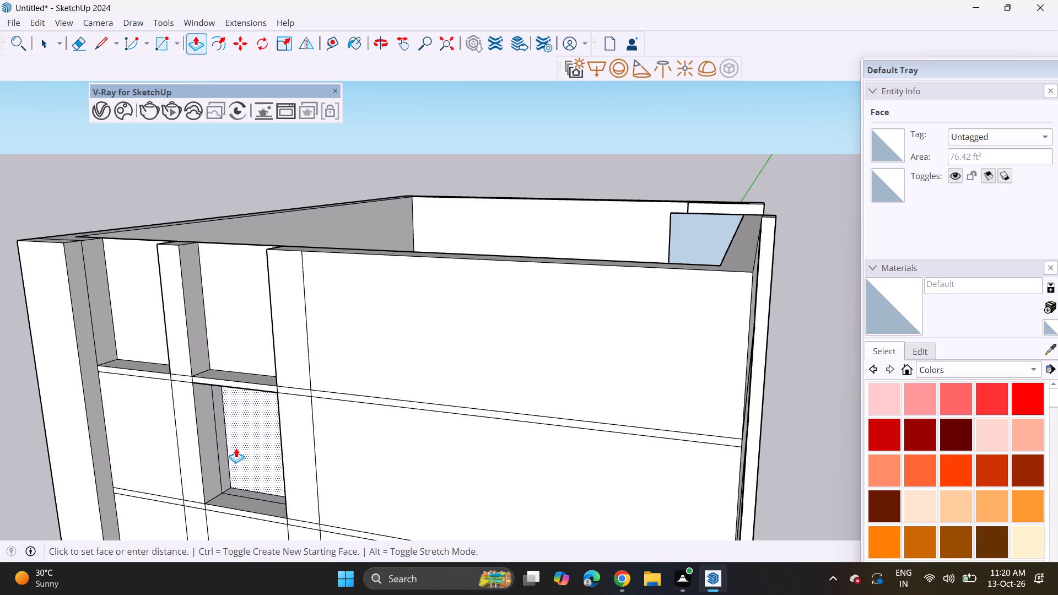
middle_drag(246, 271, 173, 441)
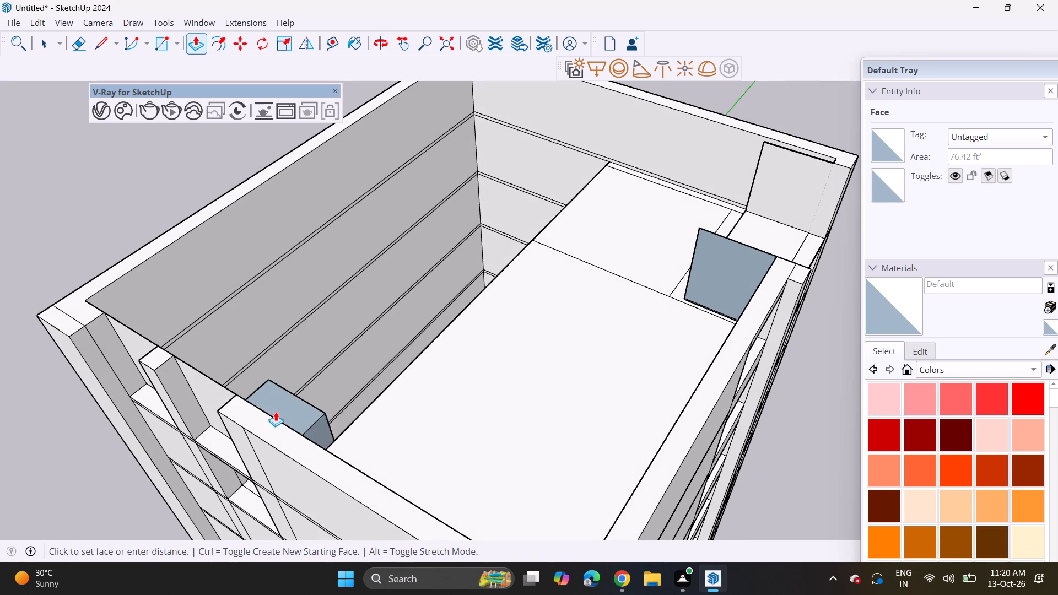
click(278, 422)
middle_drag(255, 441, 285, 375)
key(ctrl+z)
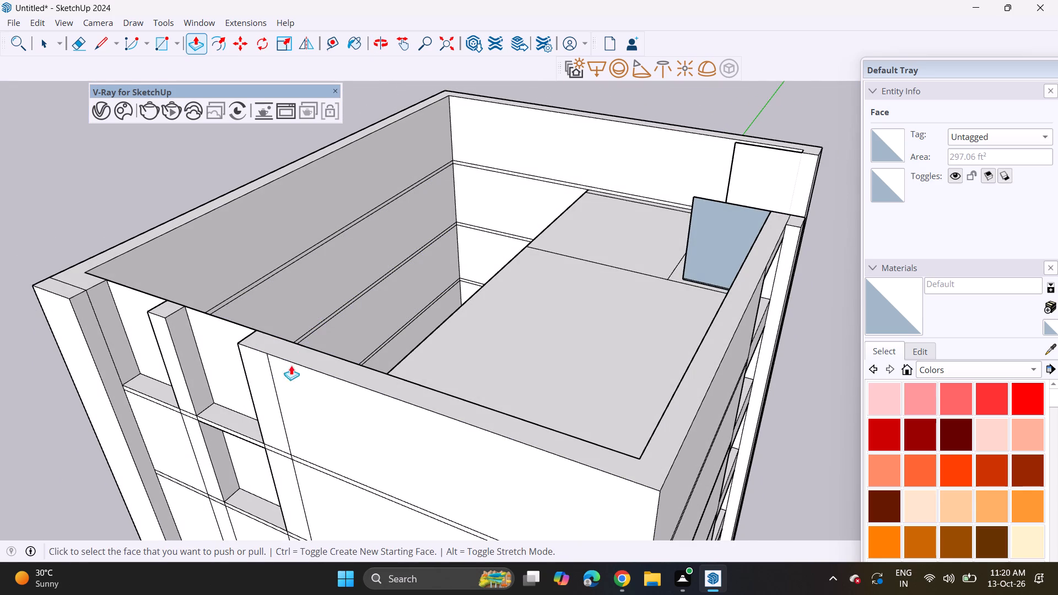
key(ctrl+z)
Recess both bays flanking the narrow strip on the second and third storeys from the top, matching the top storey's depth.
click(248, 487)
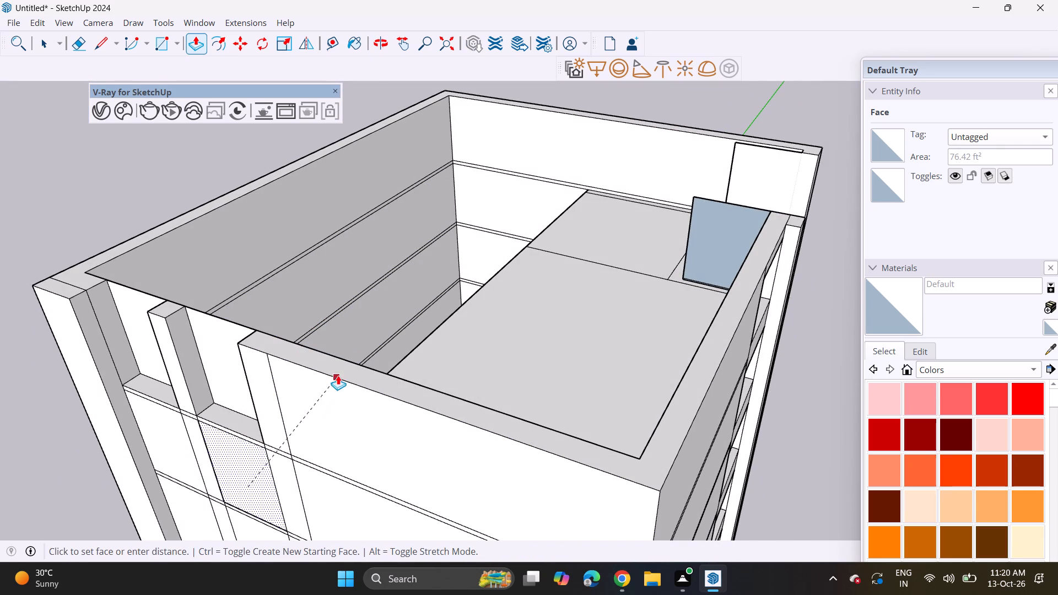
click(346, 363)
double_click(191, 466)
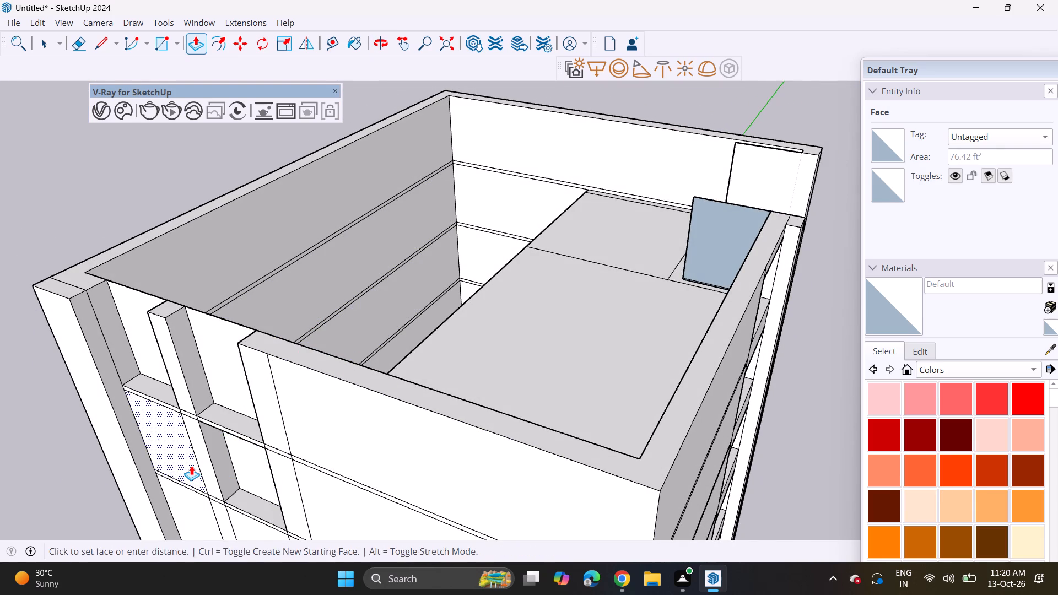
middle_drag(271, 466, 277, 312)
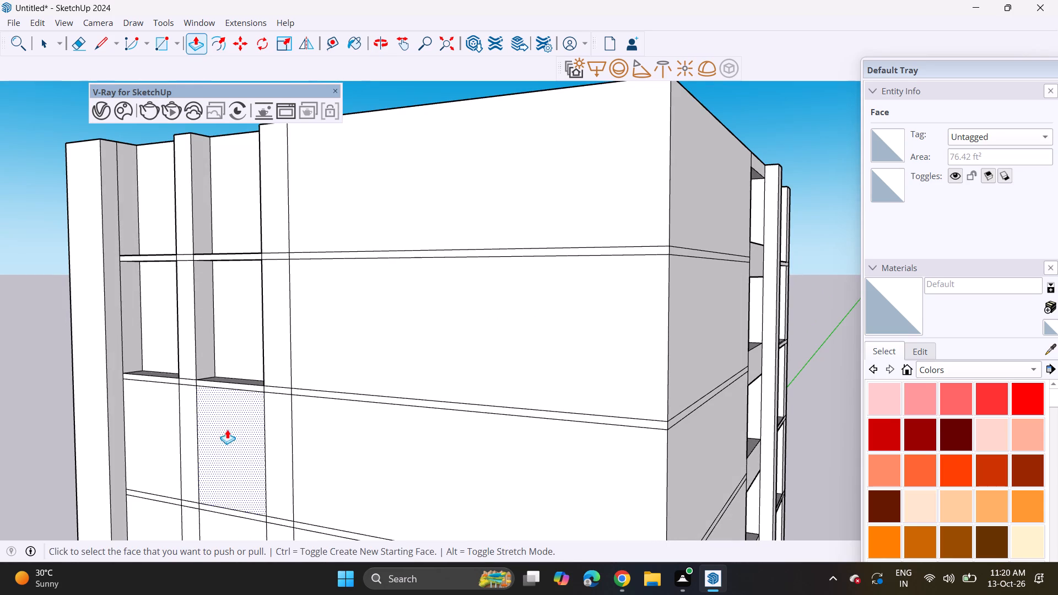
double_click(227, 437)
double_click(163, 454)
Repeat the same recess on both bays of the fourth, fifth and sixth storeys from the top.
shift+middle_drag(220, 478, 234, 382)
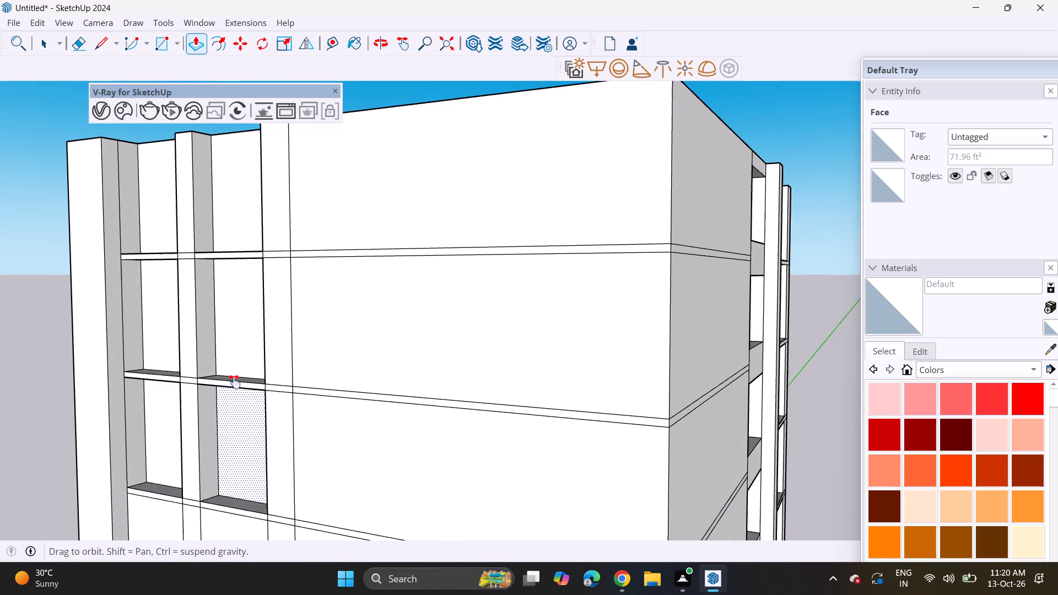
shift+middle_drag(234, 382, 260, 259)
double_click(208, 348)
double_click(278, 363)
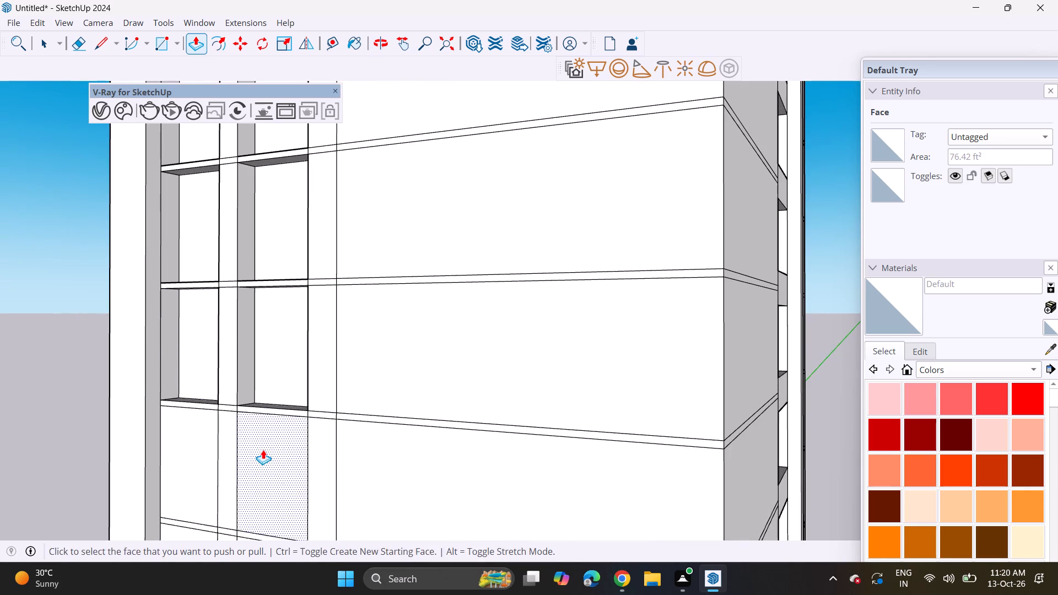
double_click(262, 452)
double_click(213, 465)
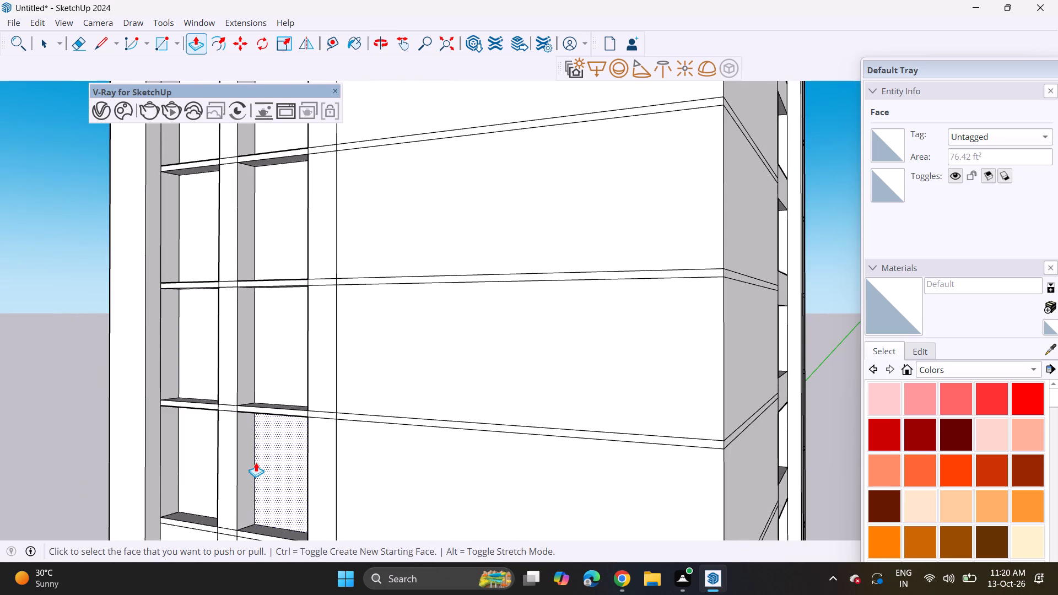
shift+middle_drag(267, 446, 288, 239)
double_click(293, 377)
double_click(222, 402)
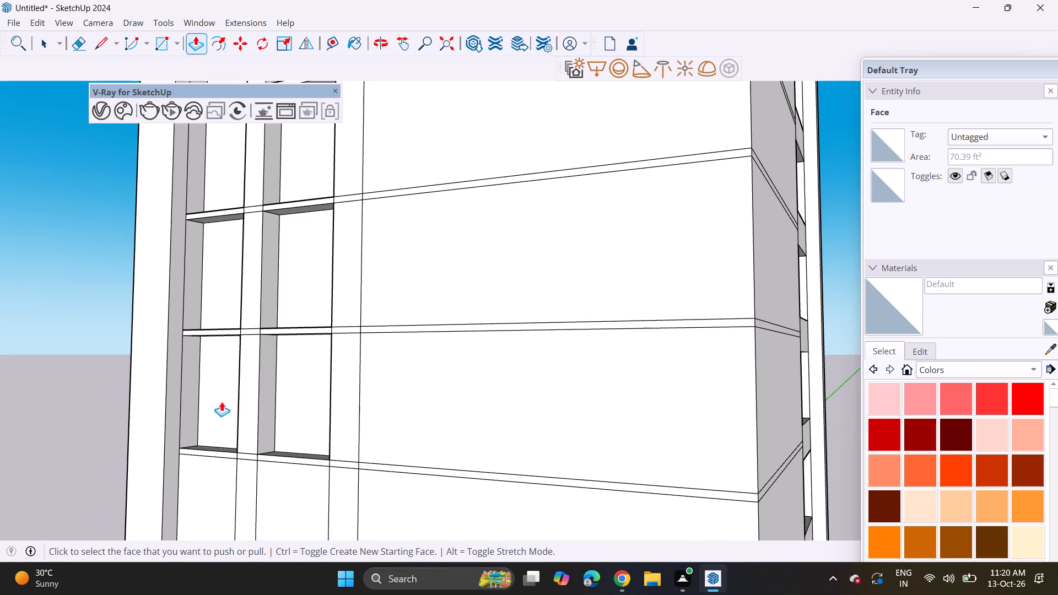
Repeat the same recess on both bays of the seventh, eighth and ninth storeys from the top.
scroll(264, 432, down, 2)
middle_drag(281, 467, 280, 268)
double_click(271, 309)
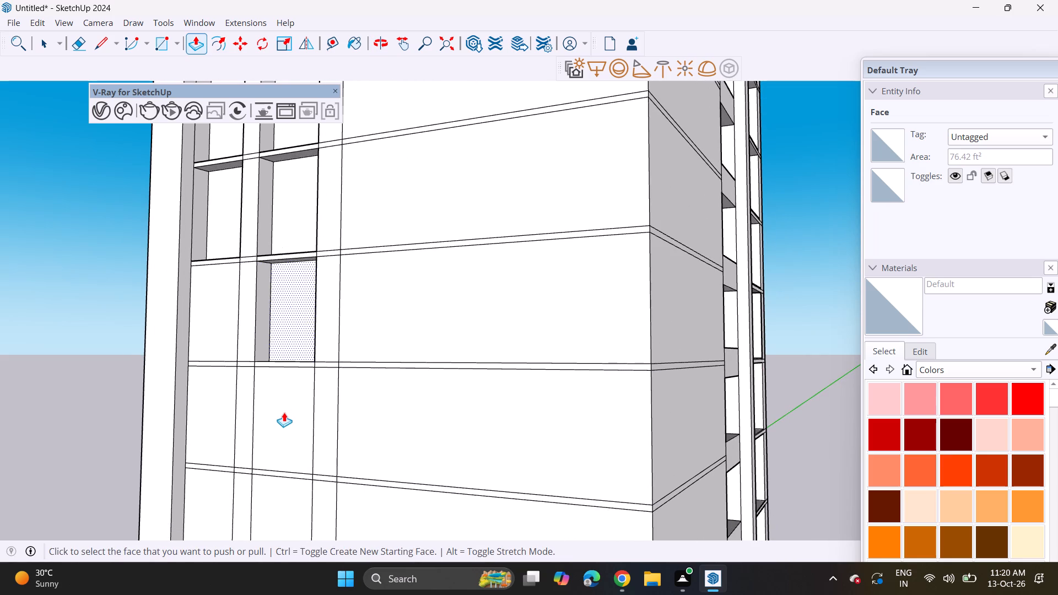
double_click(284, 412)
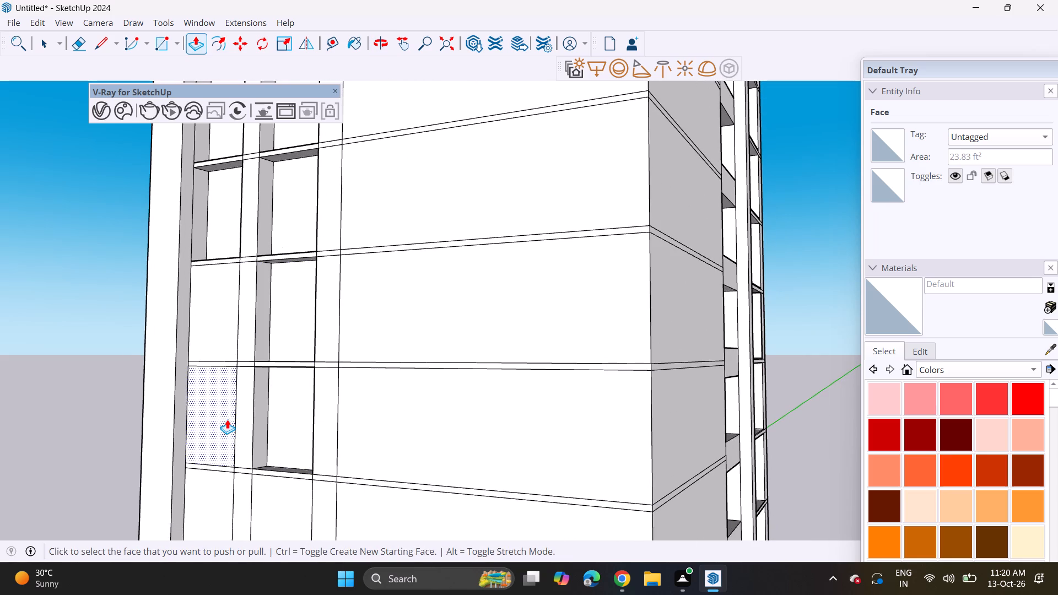
double_click(227, 419)
double_click(230, 326)
middle_drag(270, 426, 241, 198)
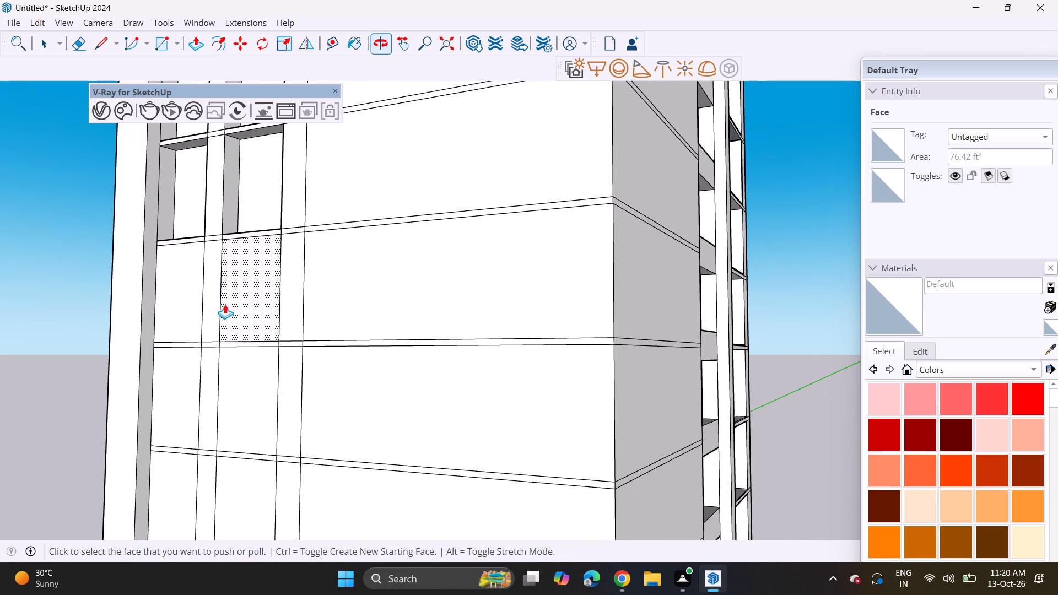
double_click(226, 314)
double_click(171, 306)
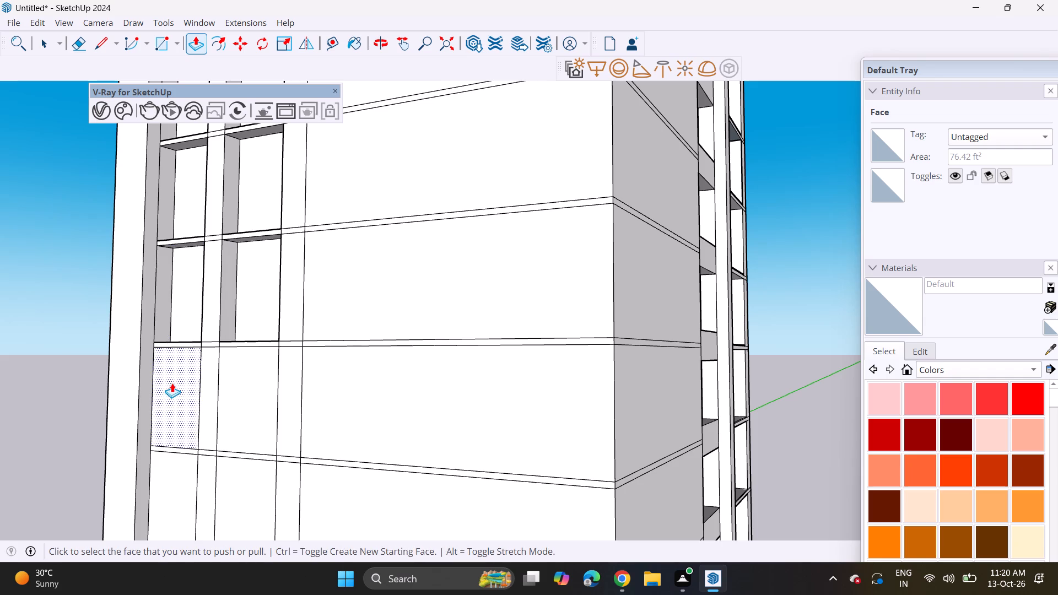
Repeat the same recess on both bays of the tenth, eleventh and twelfth storeys from the top, down to the podium.
double_click(172, 383)
double_click(250, 387)
scroll(253, 421, down, 3)
middle_drag(264, 451, 250, 339)
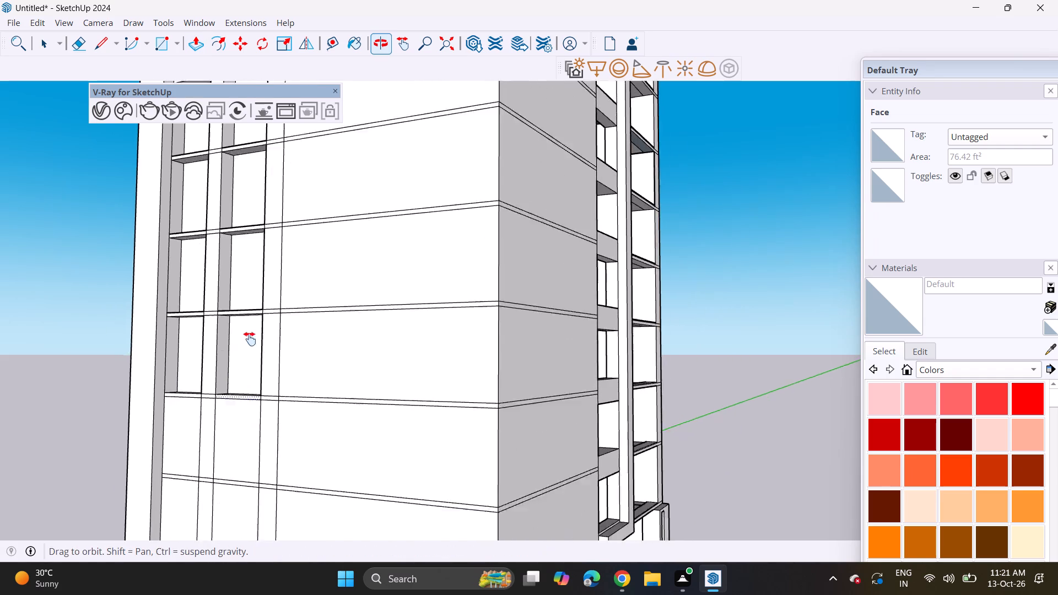
middle_drag(250, 339, 250, 306)
double_click(255, 343)
key(ctrl+z)
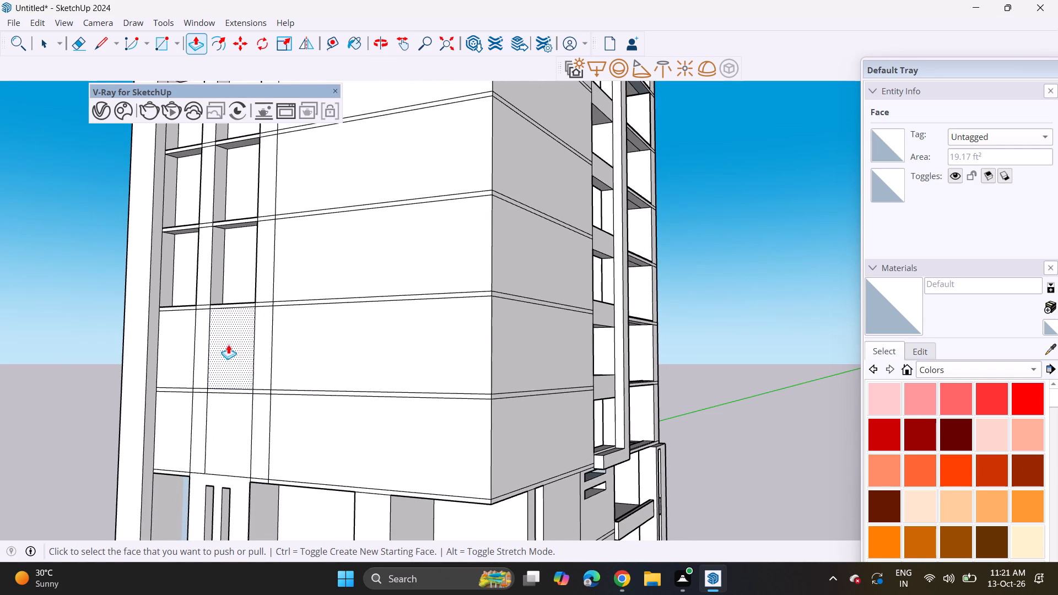
double_click(228, 343)
double_click(175, 351)
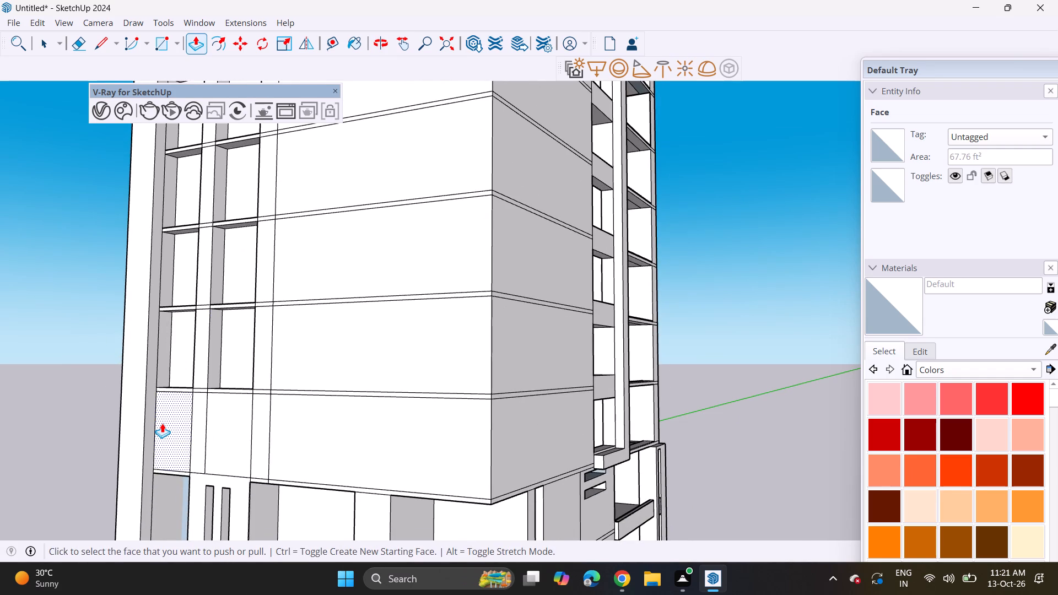
double_click(162, 423)
click(218, 433)
click(218, 433)
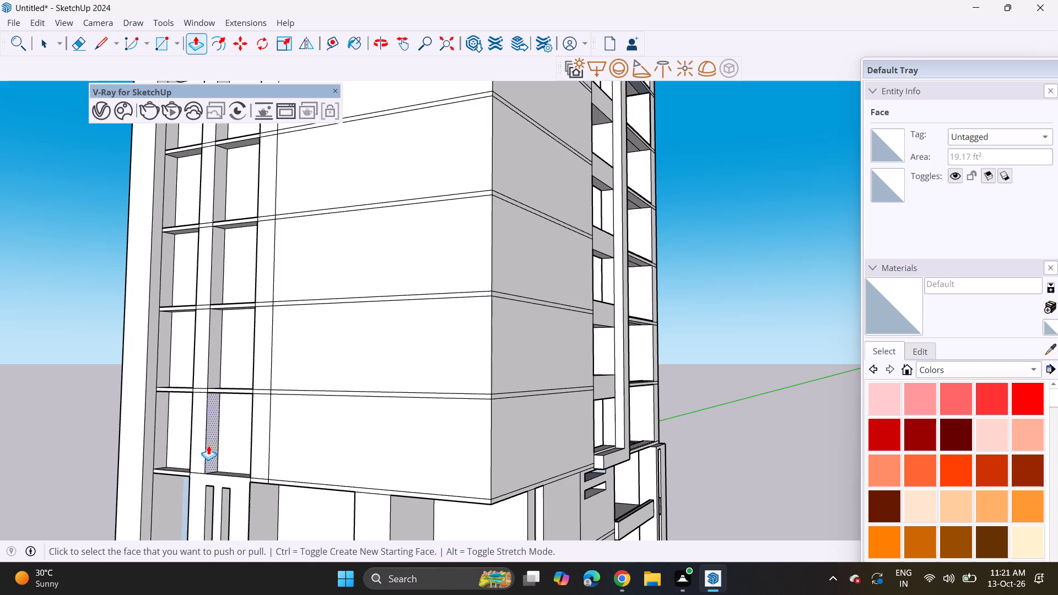
Examine the recessed bays beside the end pier over the tower's full height.
scroll(208, 445, down, 15)
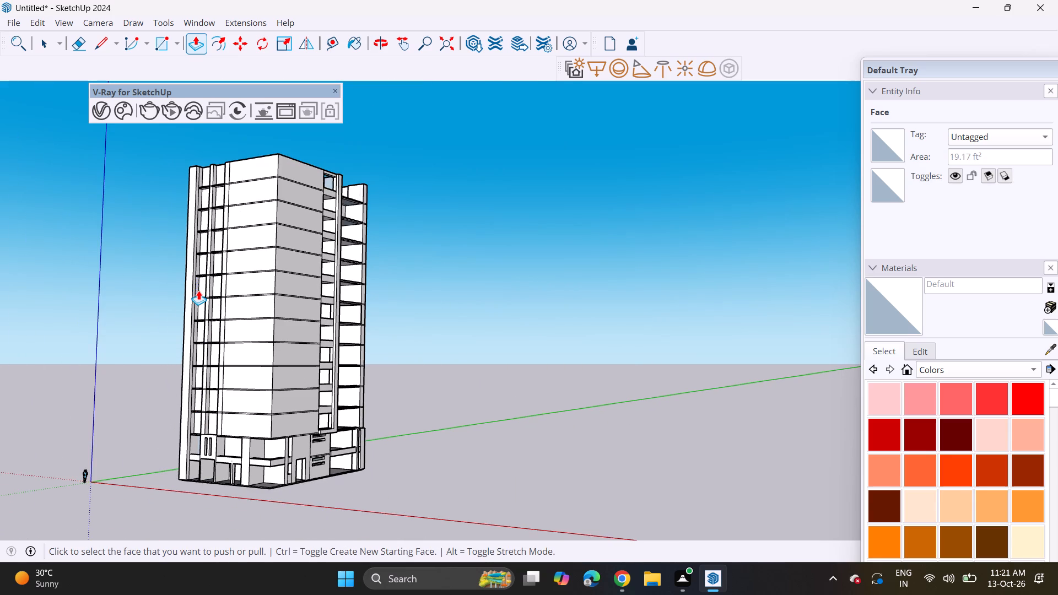
middle_drag(228, 262, 226, 330)
shift+middle_drag(215, 299, 250, 353)
scroll(247, 344, up, 4)
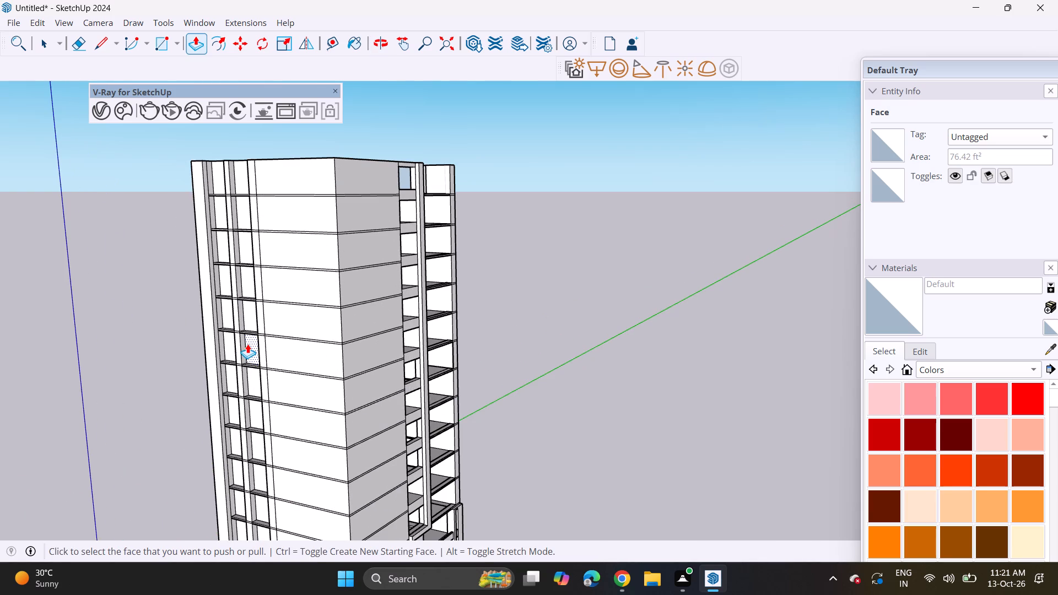
scroll(247, 344, up, 8)
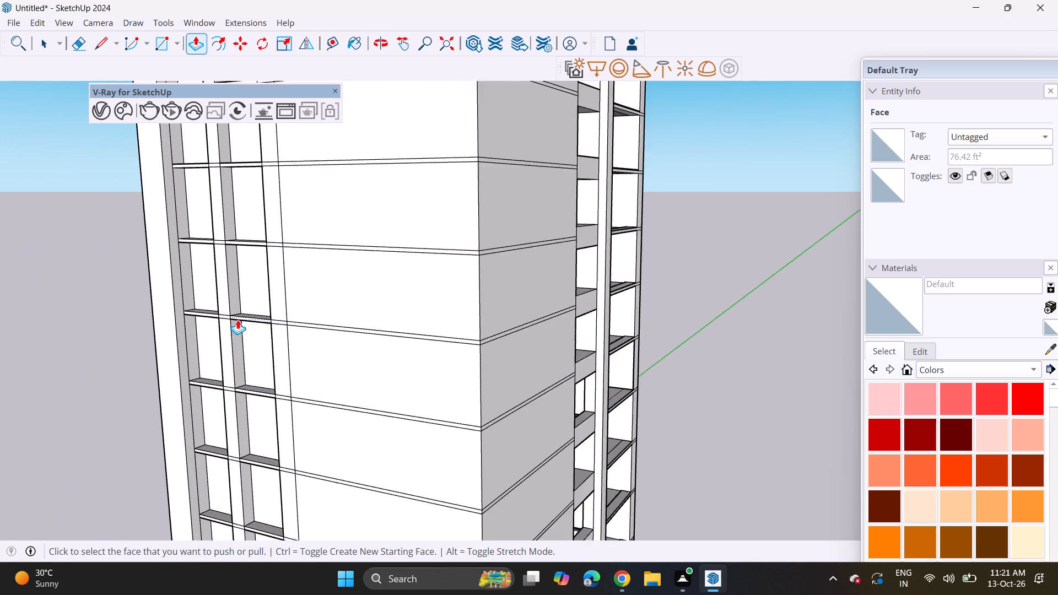
scroll(237, 320, up, 4)
scroll(237, 291, down, 5)
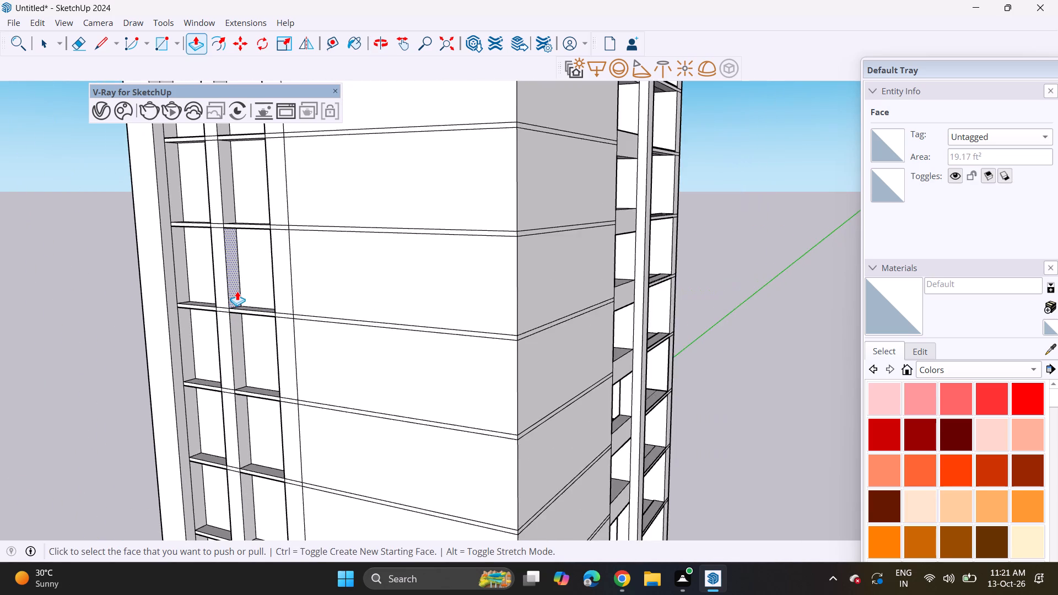
scroll(237, 291, down, 4)
shift+middle_drag(229, 251, 246, 392)
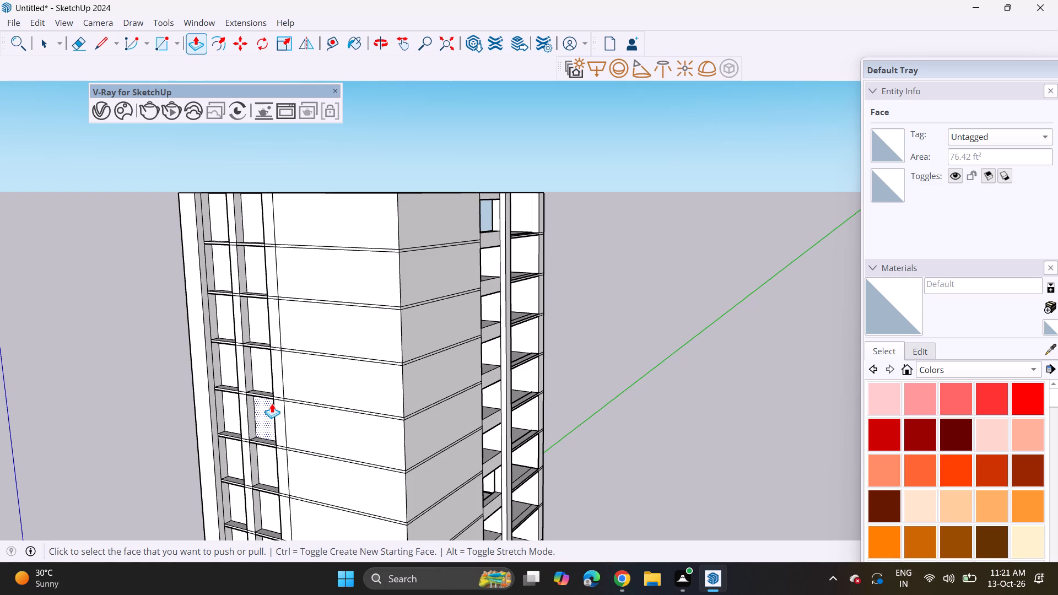
Recess the wide wall of the fourth storey from the top into the building and push away the interior faces exposed behind it.
click(322, 383)
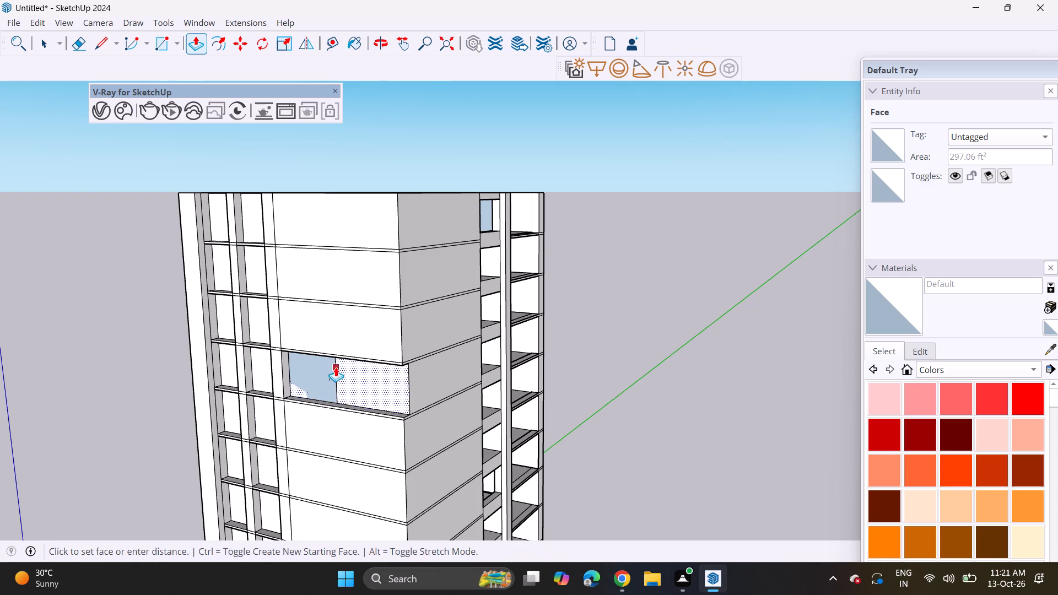
click(332, 377)
middle_drag(326, 393, 198, 419)
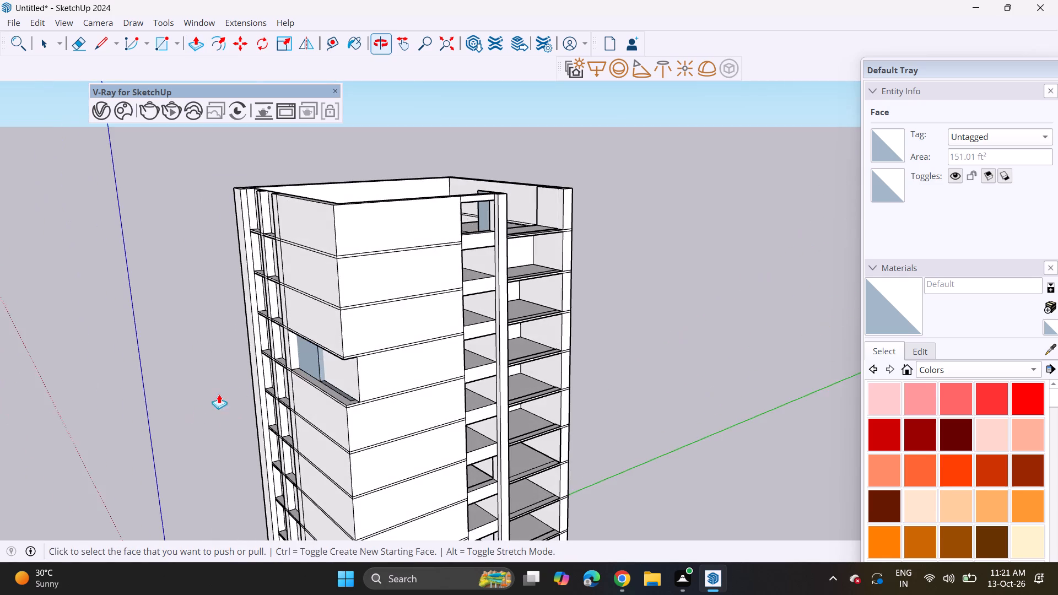
scroll(342, 367, up, 3)
click(291, 355)
click(310, 354)
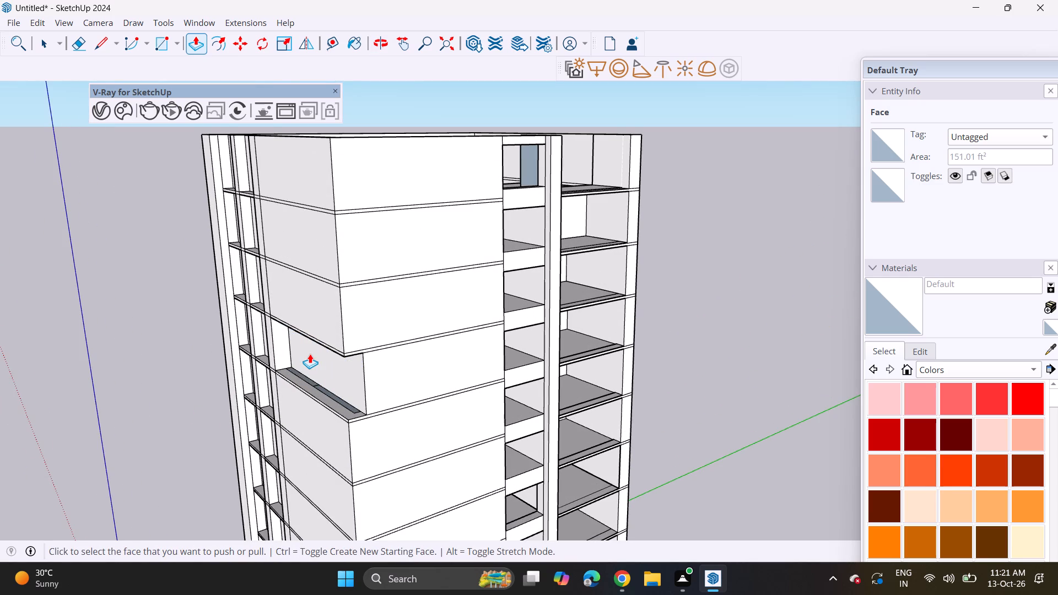
click(312, 359)
click(329, 350)
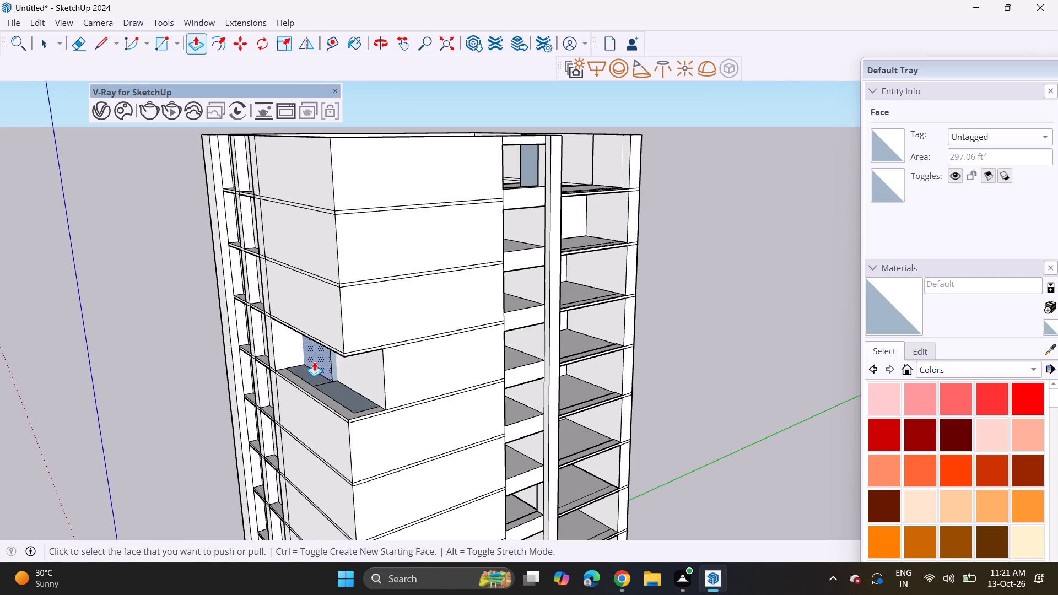
click(314, 361)
click(326, 356)
click(322, 382)
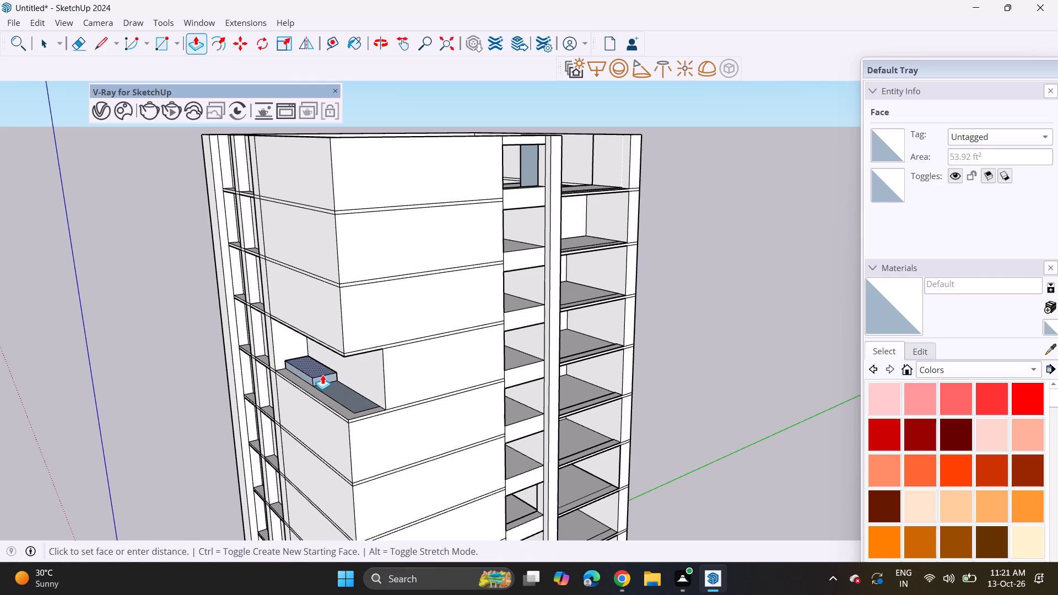
click(322, 383)
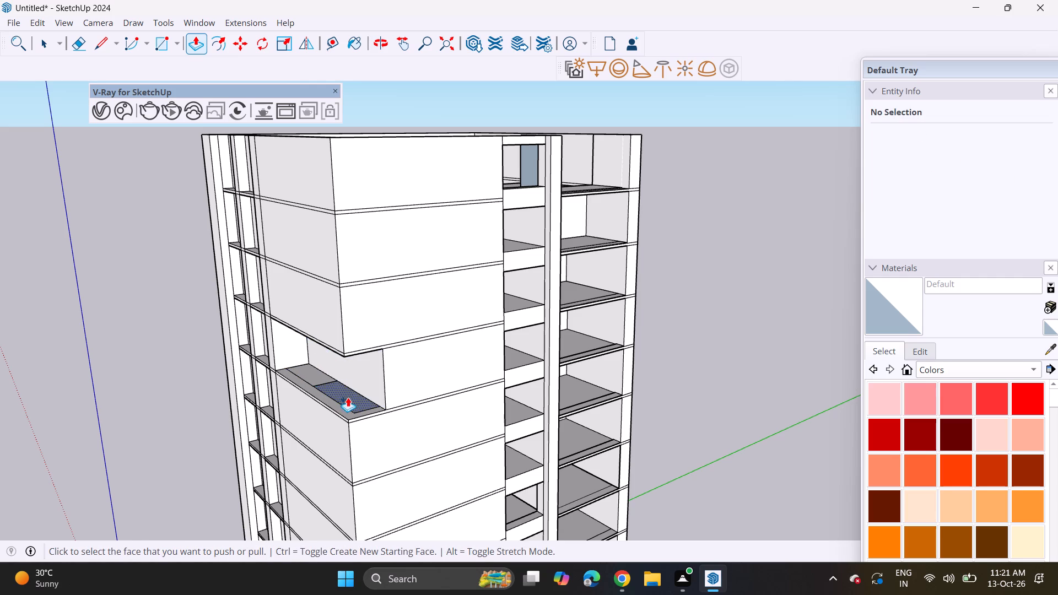
click(348, 397)
click(314, 388)
Pull the fourth storey's recessed wide wall back outward to a shallower setback.
middle_drag(329, 374, 384, 337)
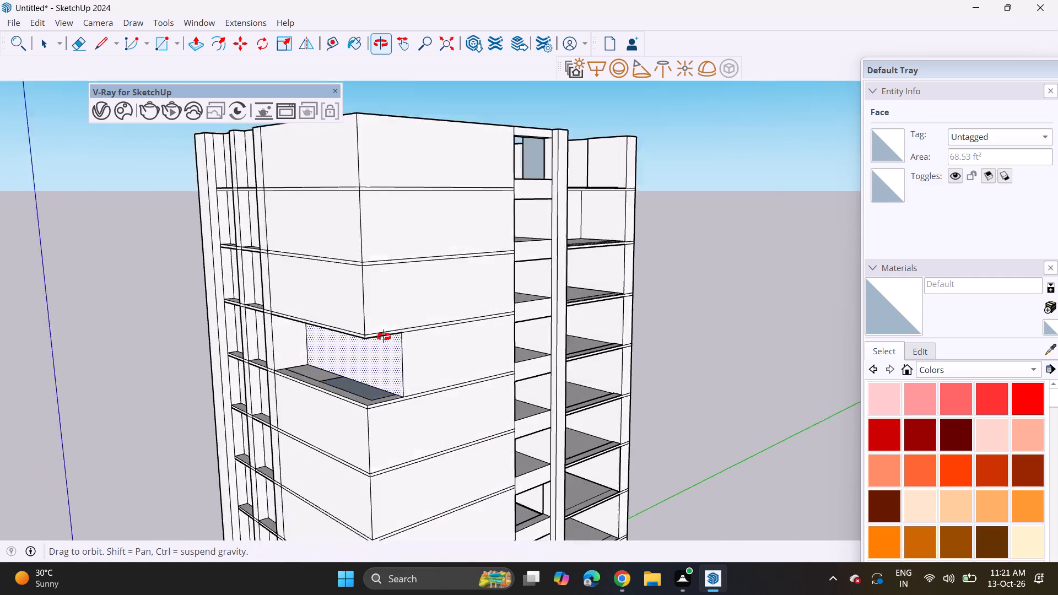
middle_drag(384, 337, 400, 307)
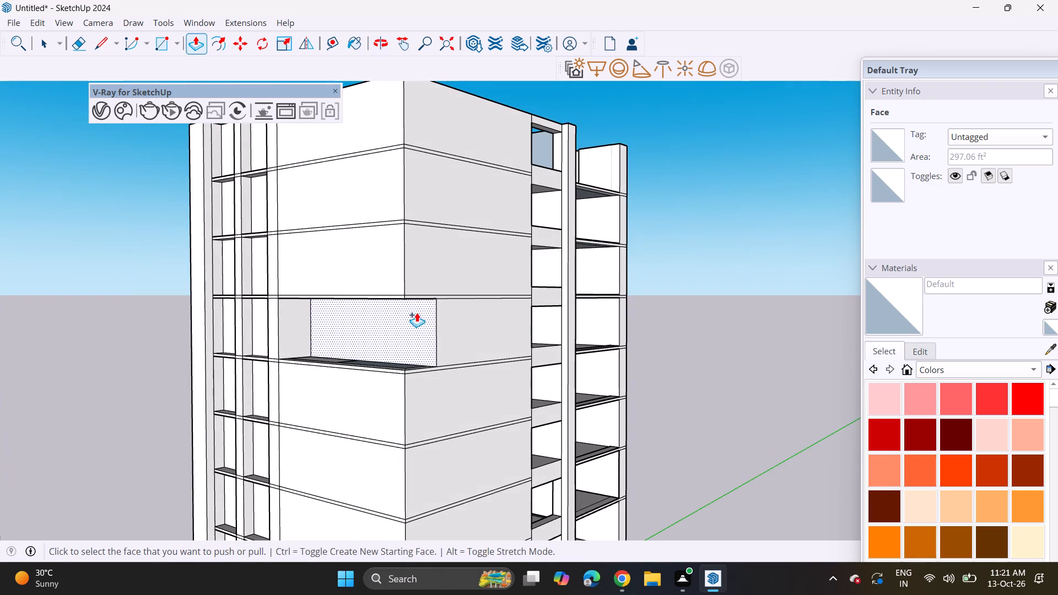
click(420, 330)
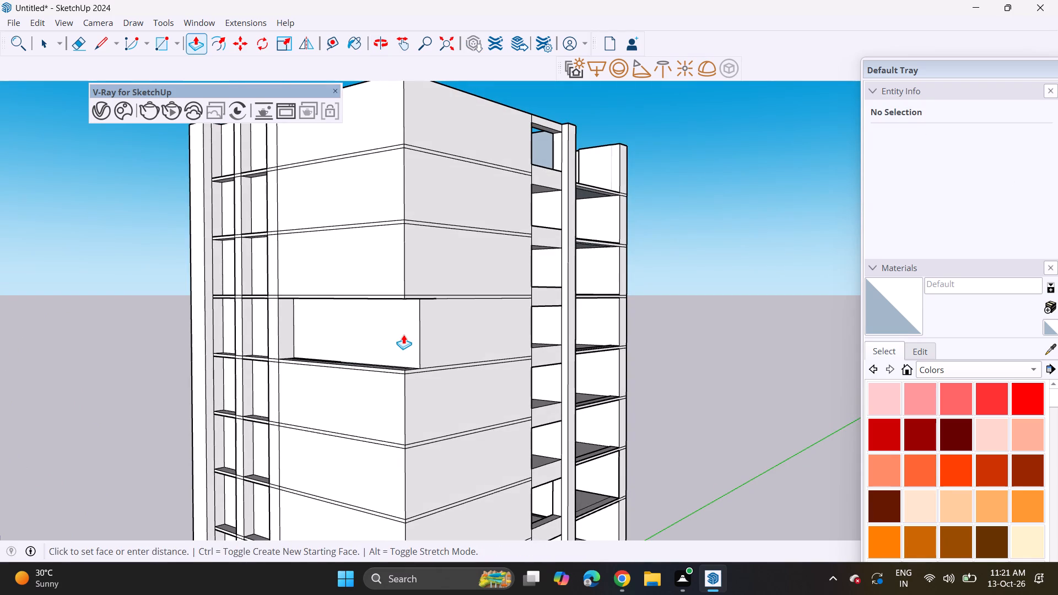
click(403, 334)
Recess the third storey's wide wall in line with the fourth's, then repeat that push on the second, top and fifth storeys.
double_click(390, 248)
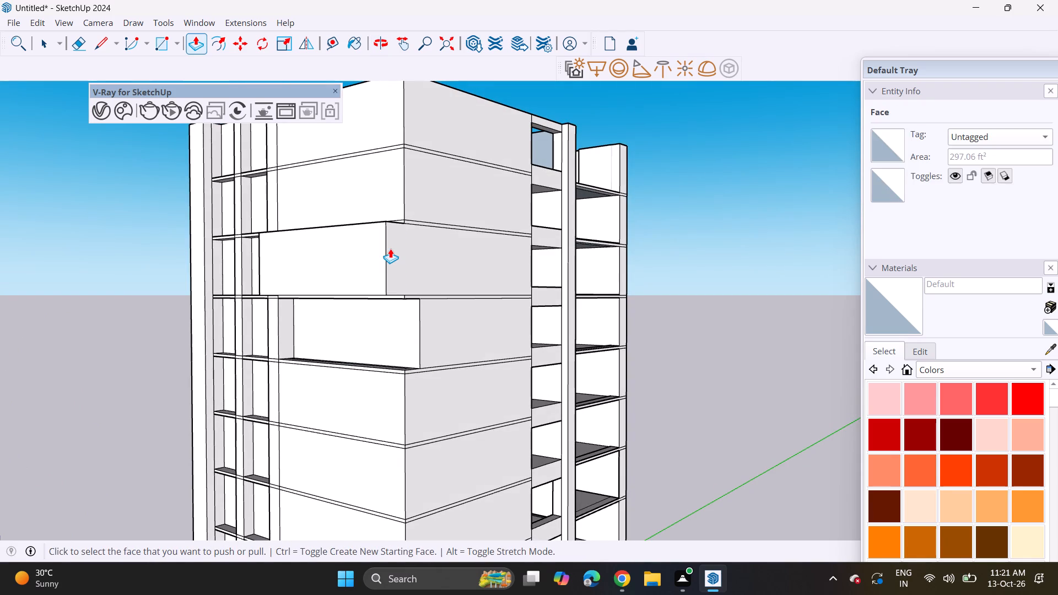
key(ctrl+z)
click(375, 250)
click(409, 318)
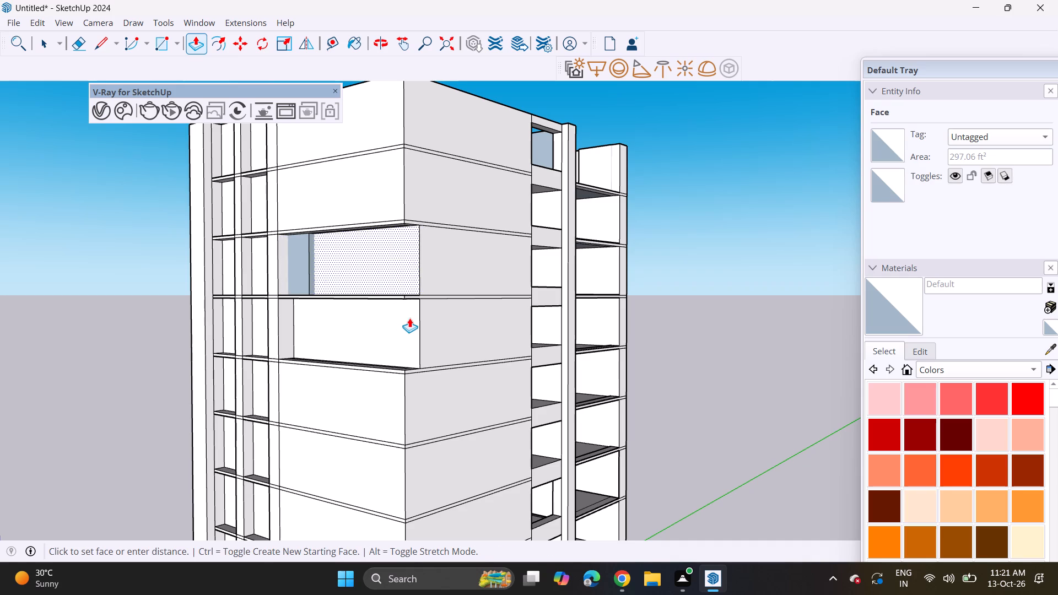
double_click(349, 191)
double_click(348, 121)
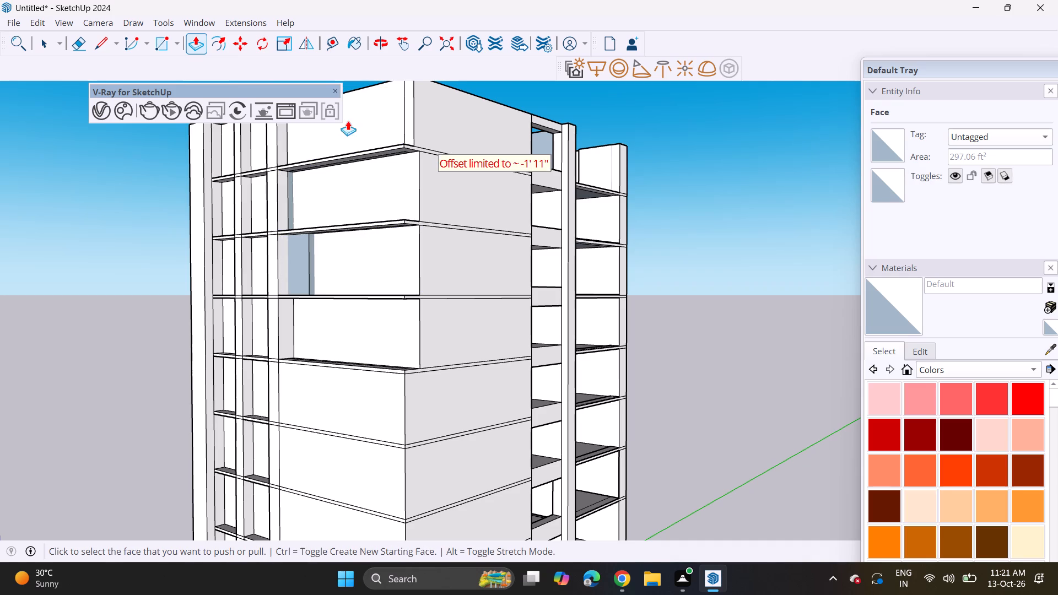
double_click(369, 388)
Repeat the same wide-wall recess on the sixth, seventh and eighth storeys from the top.
shift+middle_drag(379, 413, 348, 333)
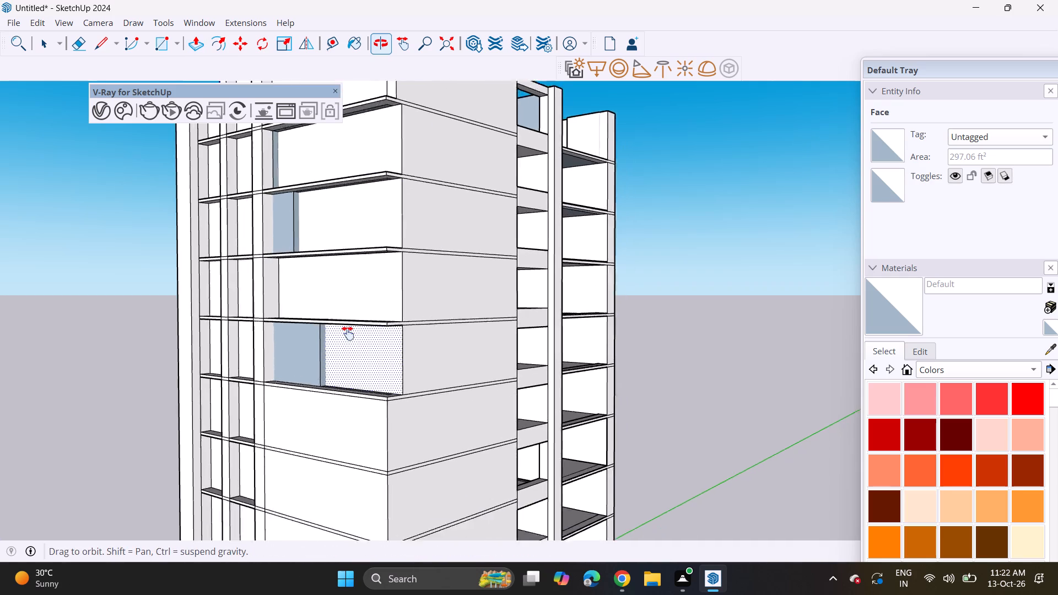
shift+middle_drag(348, 333, 338, 277)
double_click(306, 320)
double_click(310, 399)
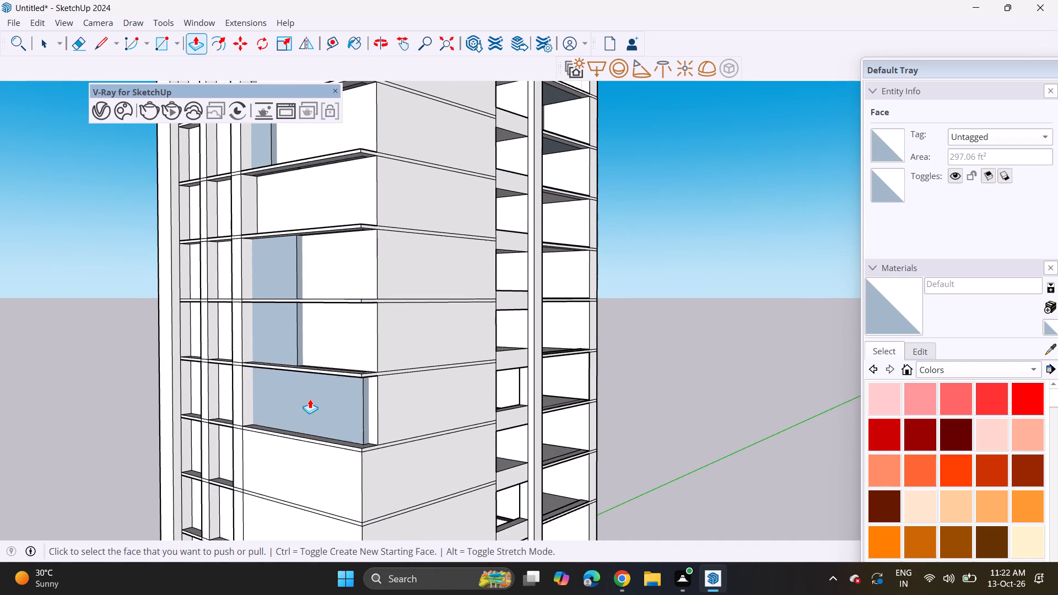
double_click(309, 462)
Repeat the same wide-wall recess on the ninth, tenth, eleventh and twelfth storeys from the top.
shift+middle_drag(309, 462, 309, 267)
double_click(312, 333)
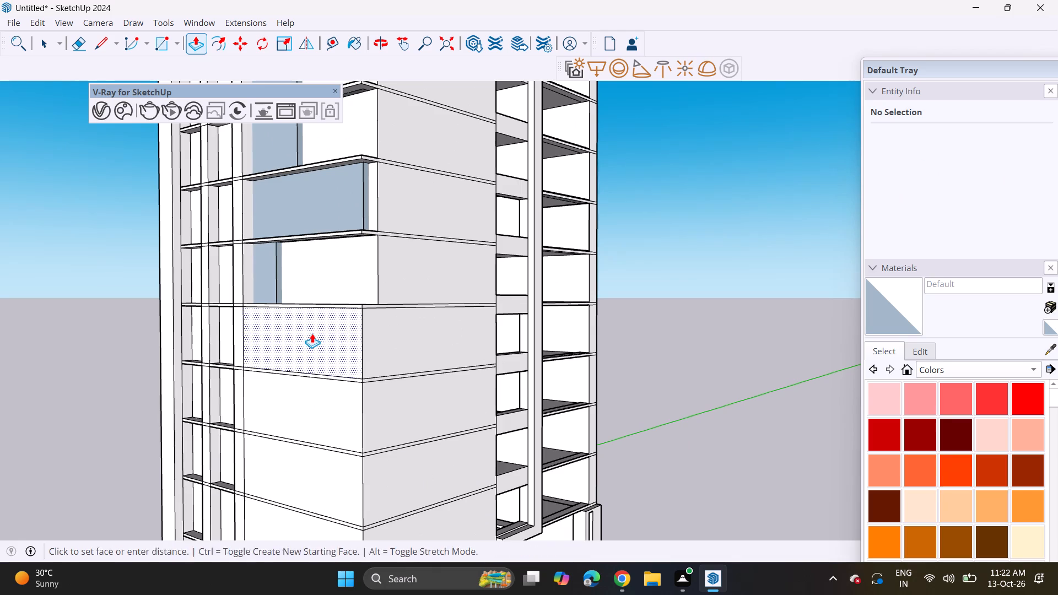
double_click(307, 419)
double_click(309, 466)
shift+middle_drag(315, 419, 314, 302)
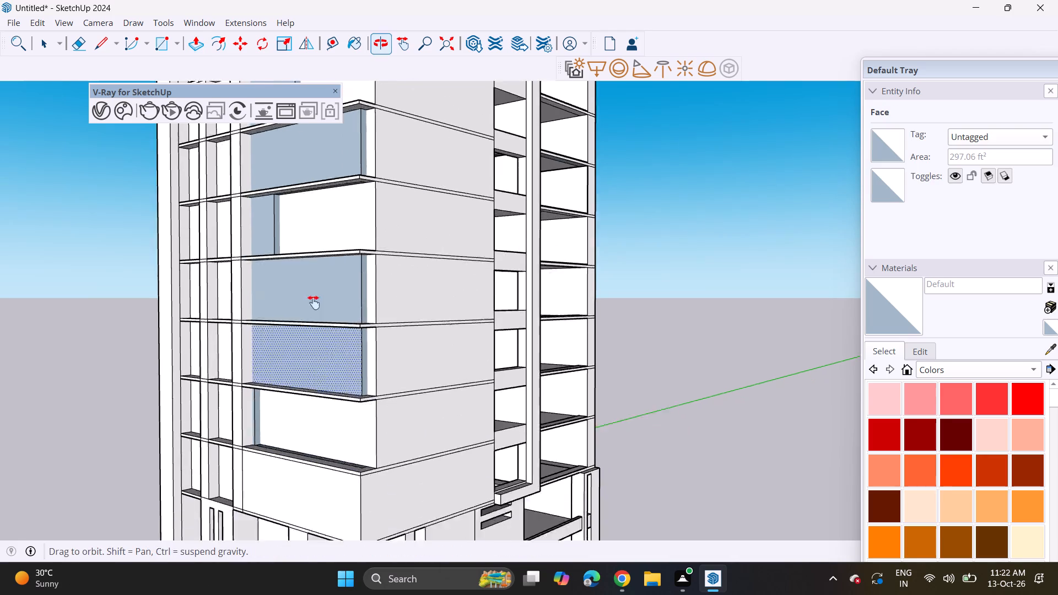
shift+middle_drag(314, 302, 314, 239)
double_click(314, 360)
Rework the lowest tower storey's recessed wide wall with Push/Pull to close off its exposed reverse faces.
middle_drag(344, 321, 301, 371)
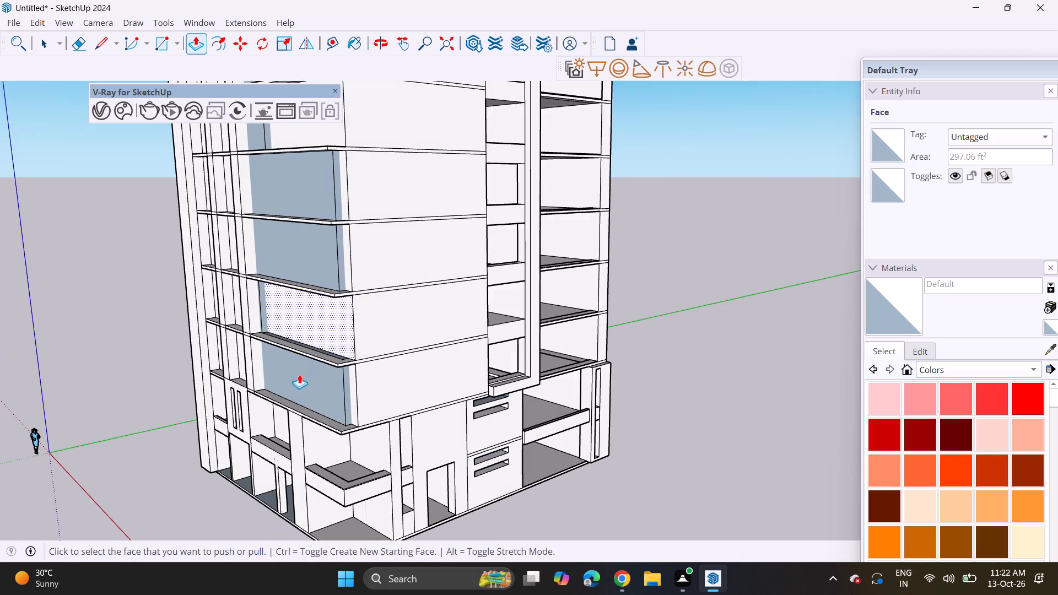
middle_drag(333, 375, 261, 380)
scroll(321, 408, up, 9)
click(305, 387)
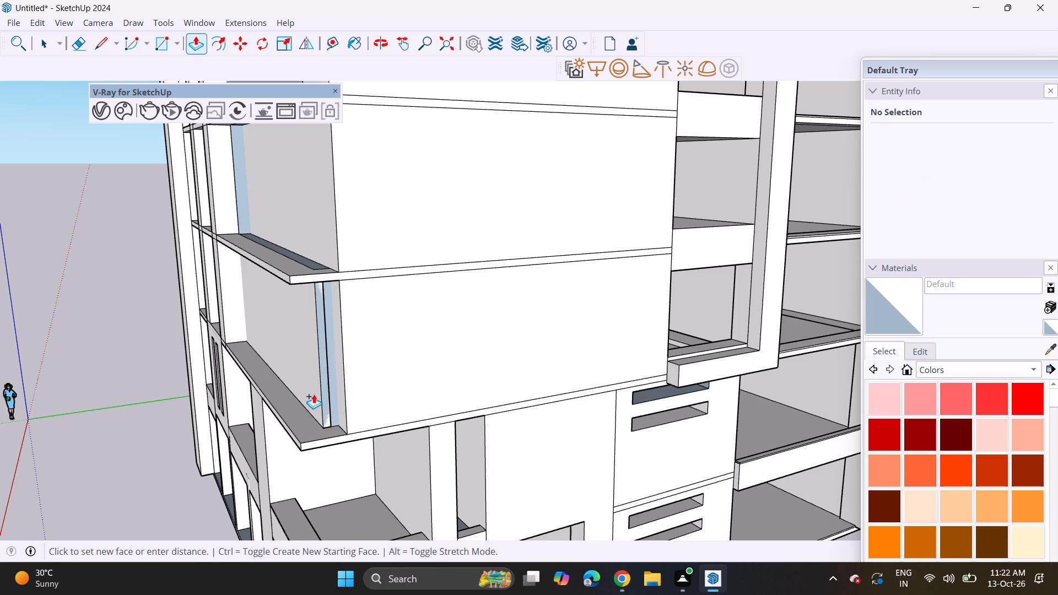
click(343, 387)
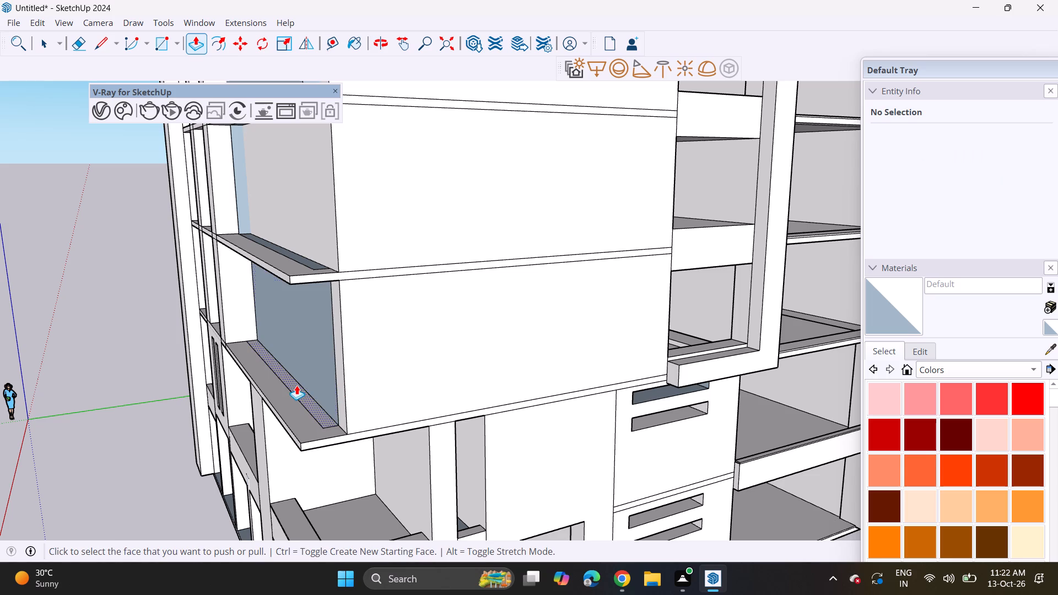
click(316, 377)
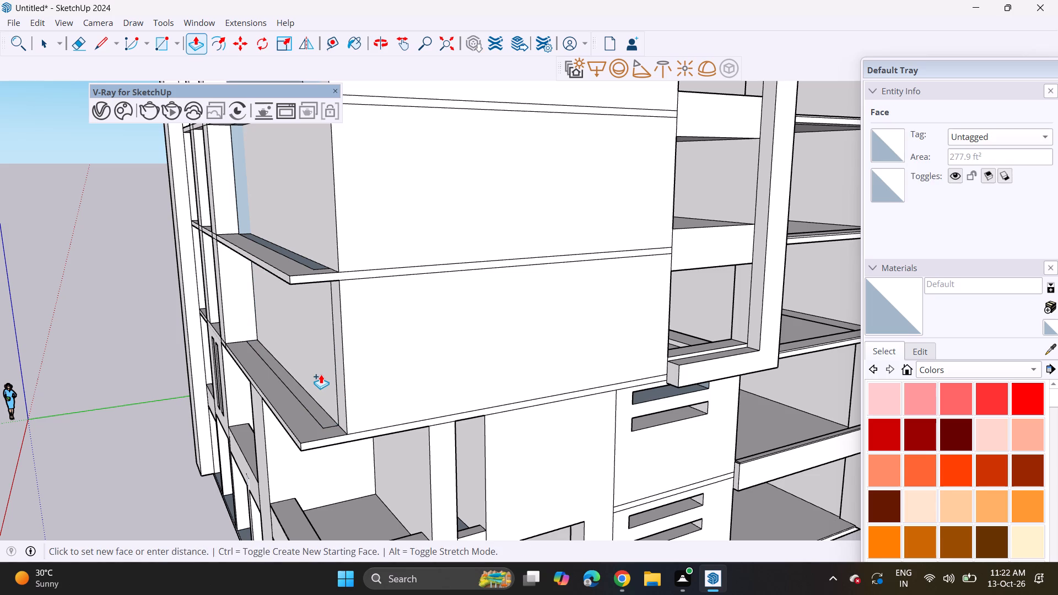
click(321, 374)
Rework the recessed wide wall of the storey above with Push/Pull to close off its exposed inner face.
double_click(247, 204)
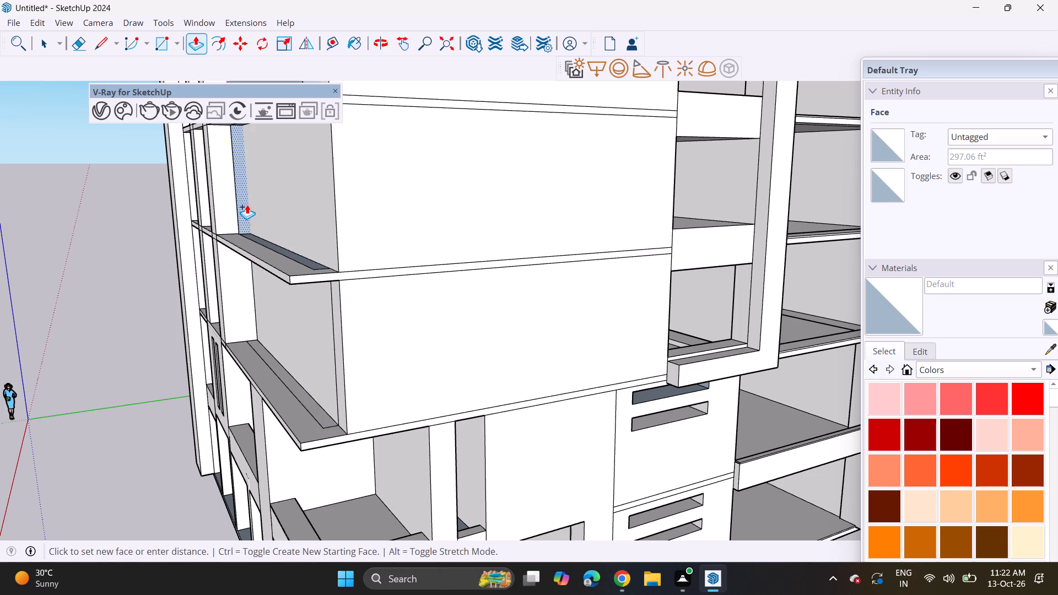
double_click(255, 237)
shift+middle_drag(266, 176, 284, 402)
double_click(299, 348)
double_click(317, 348)
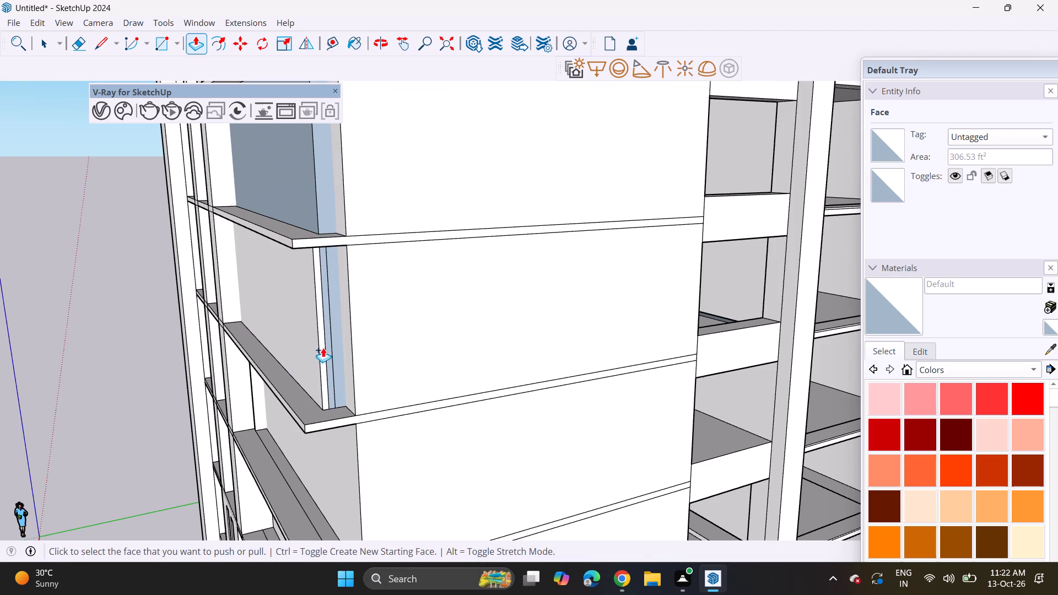
key(ctrl+z)
click(310, 342)
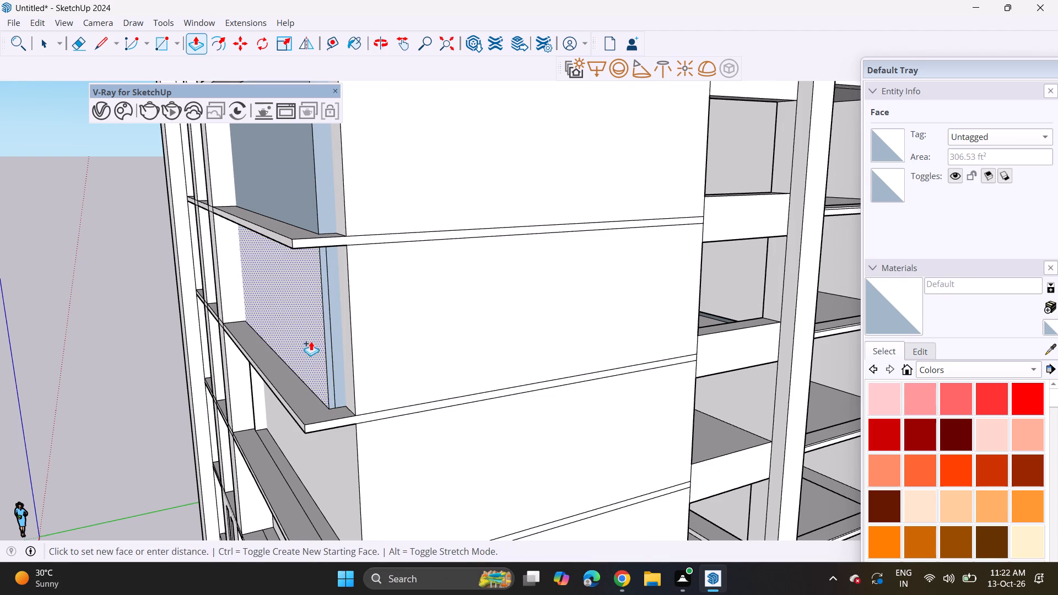
click(325, 343)
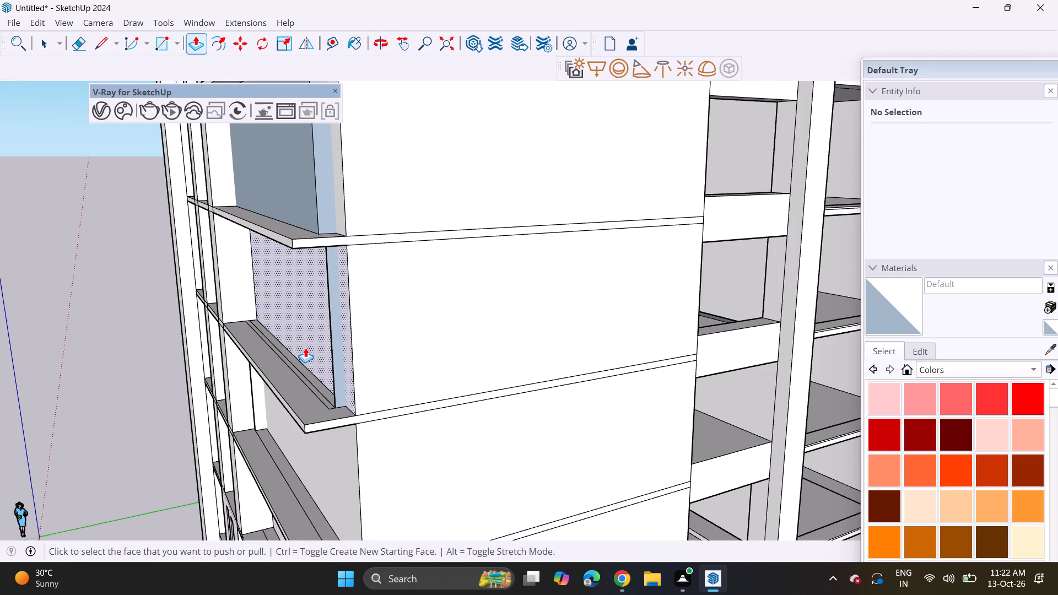
Push/Pull the recessed wide wall of the fourth tower storey from the bottom to close off its exposed reverse face.
middle_drag(287, 363, 618, 366)
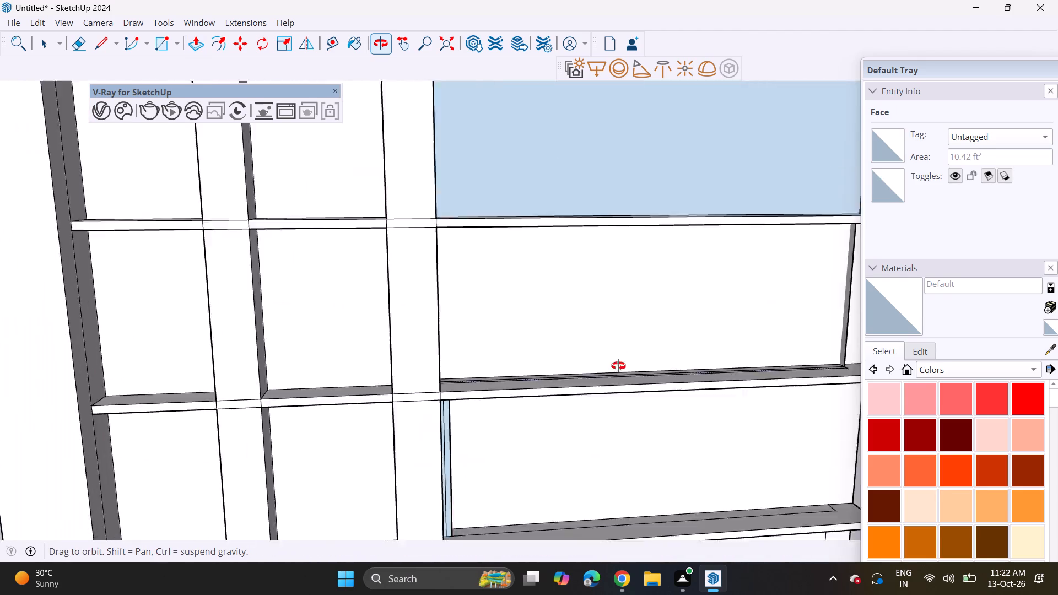
middle_drag(618, 366, 260, 443)
click(258, 301)
middle_drag(258, 301, 326, 258)
double_click(348, 235)
click(348, 235)
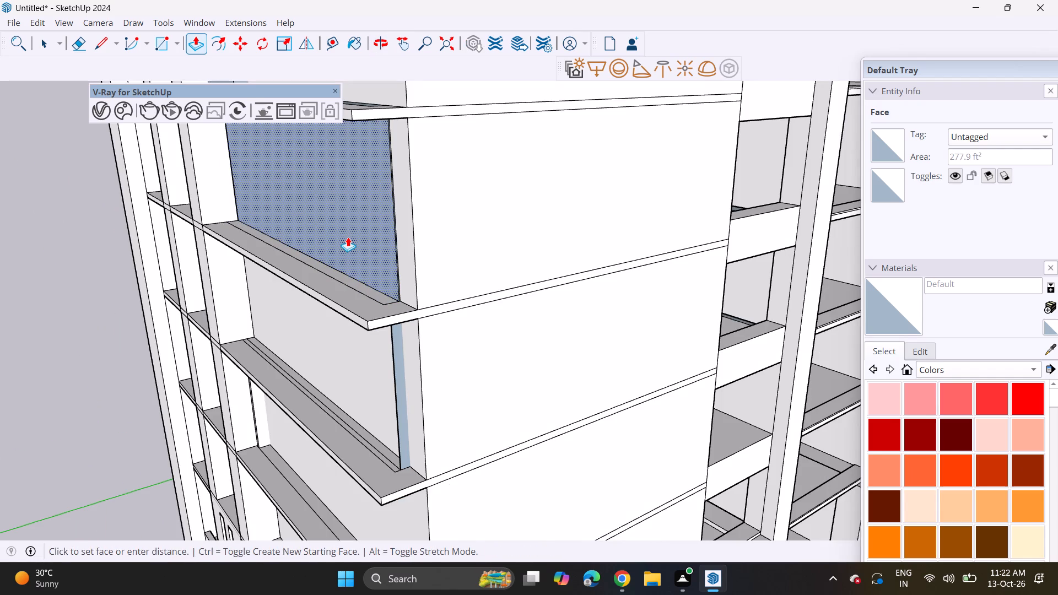
click(348, 237)
click(363, 223)
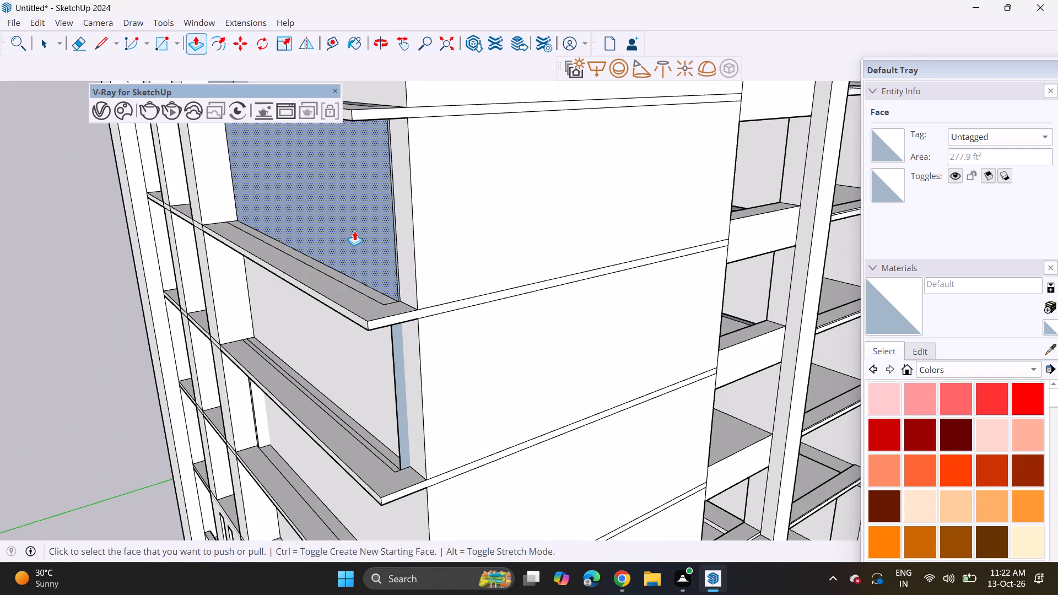
key(ctrl+z)
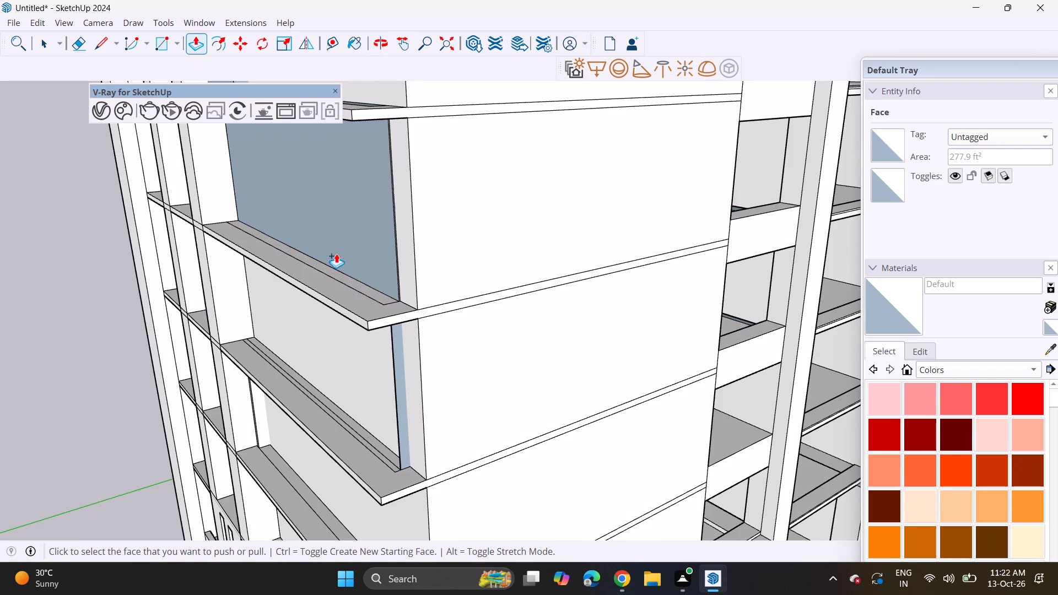
scroll(363, 231, up, 3)
click(357, 235)
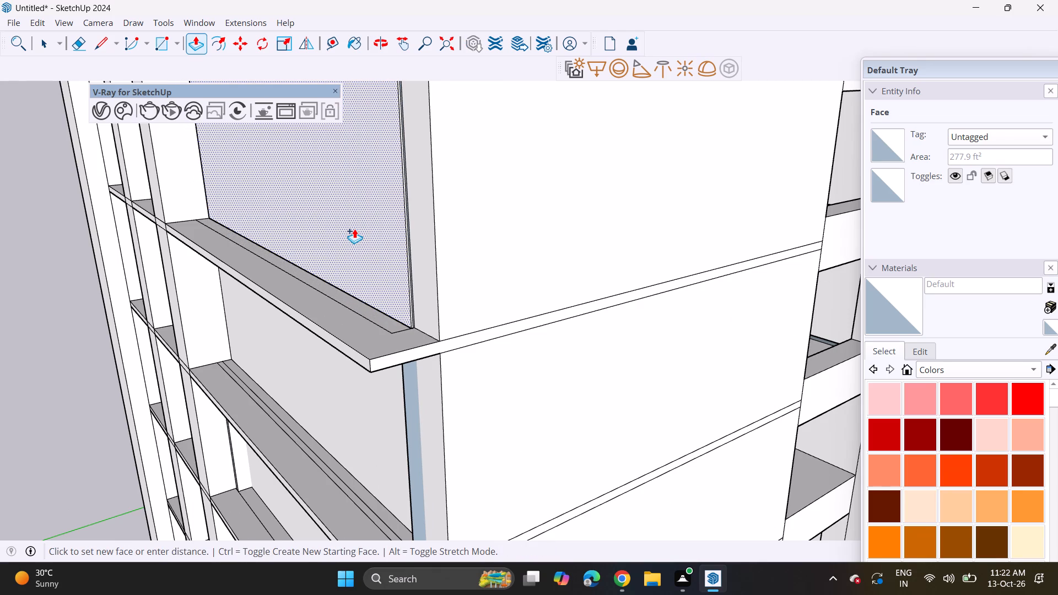
click(354, 229)
Push/Pull the fifth storey's exposed wall section beside the pier to close off its reverse face.
scroll(348, 210, down, 10)
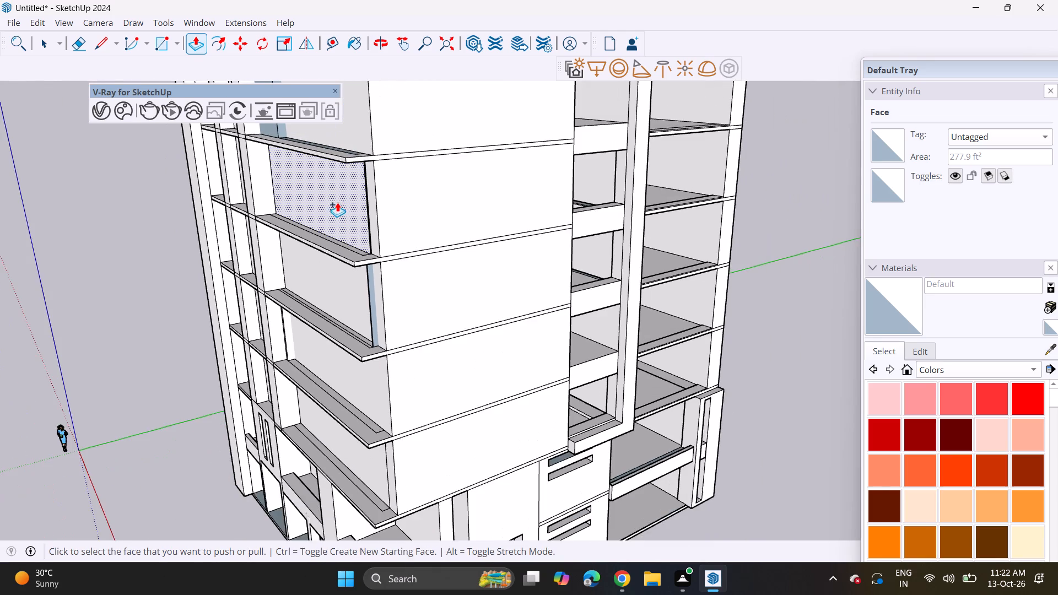
shift+middle_drag(337, 205, 339, 330)
middle_drag(355, 318, 390, 245)
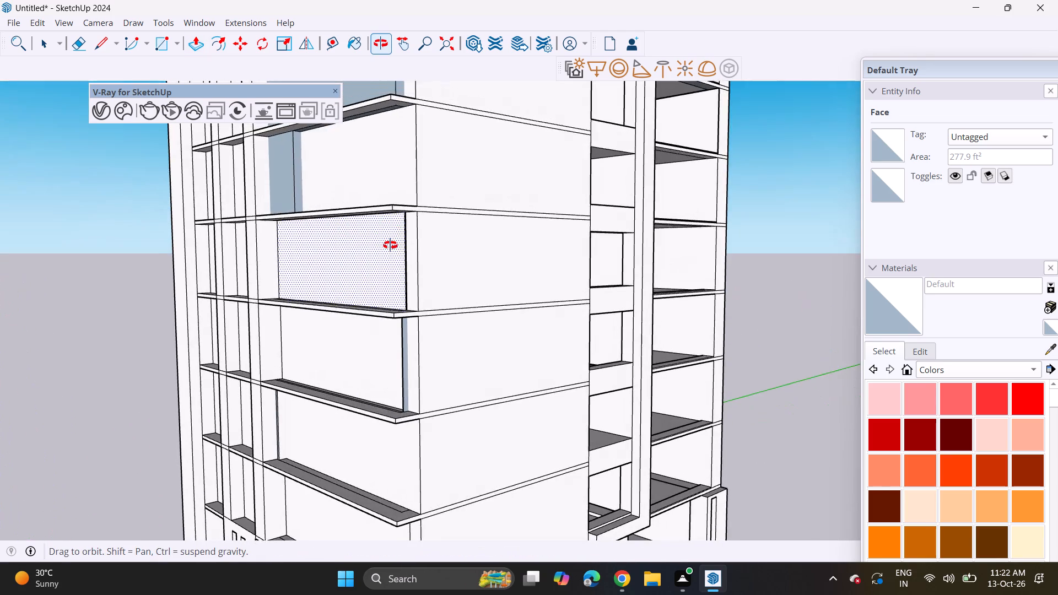
middle_drag(390, 245, 390, 273)
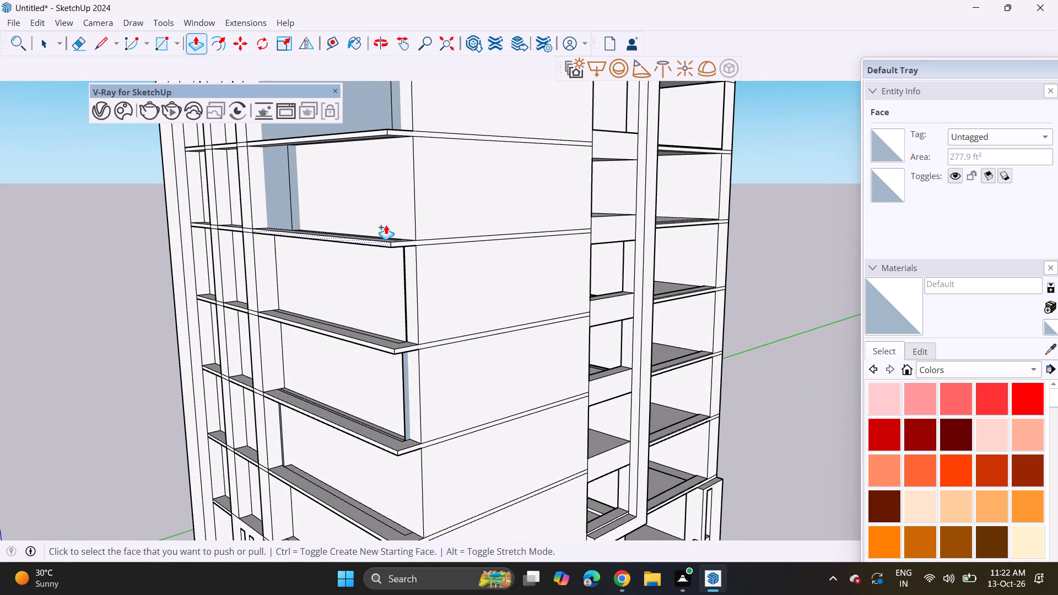
click(283, 205)
click(287, 201)
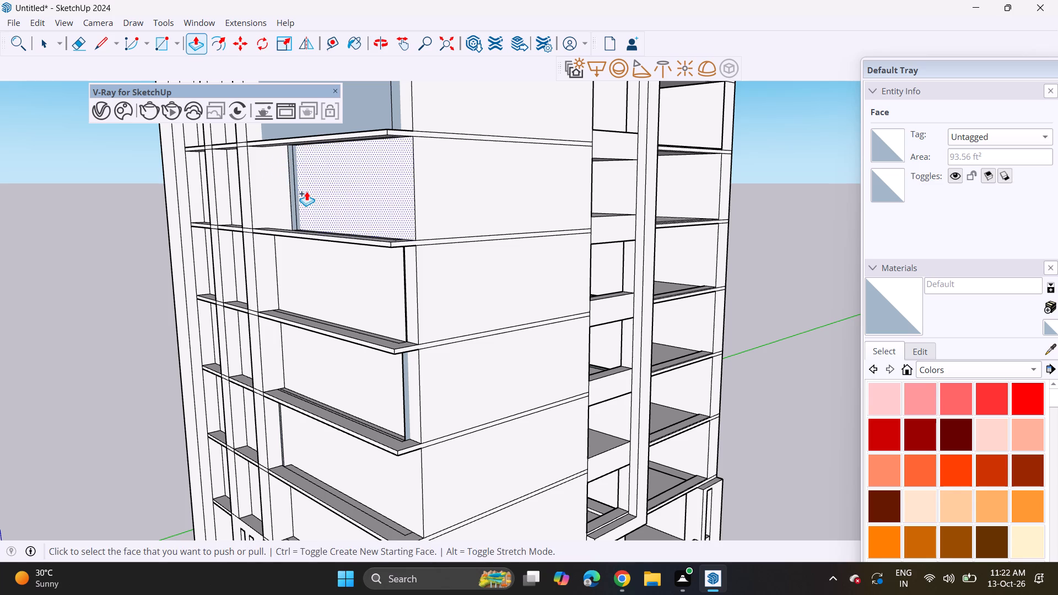
middle_drag(300, 191, 500, 340)
click(422, 386)
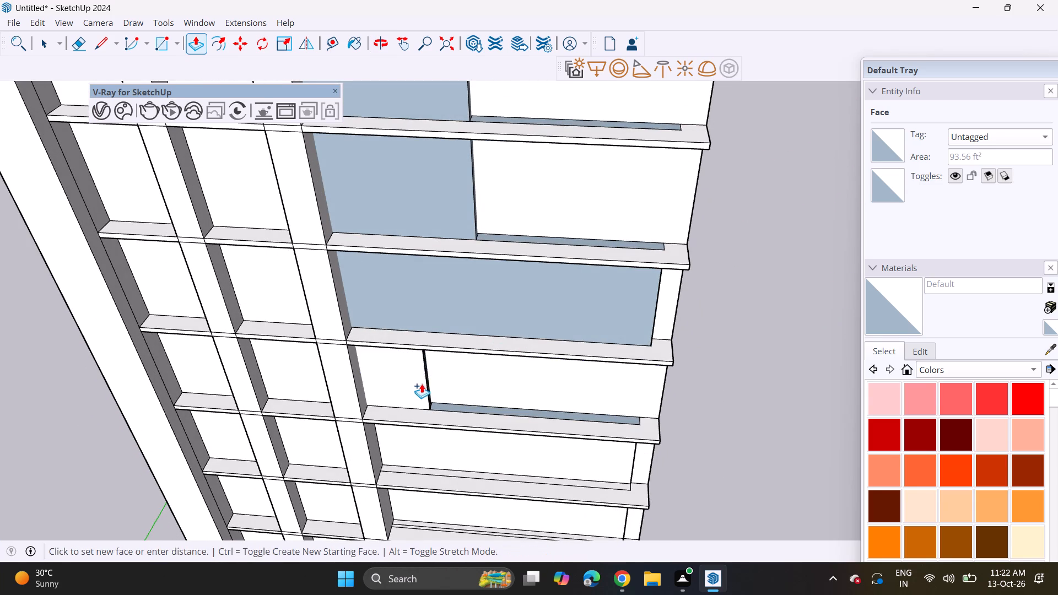
click(422, 374)
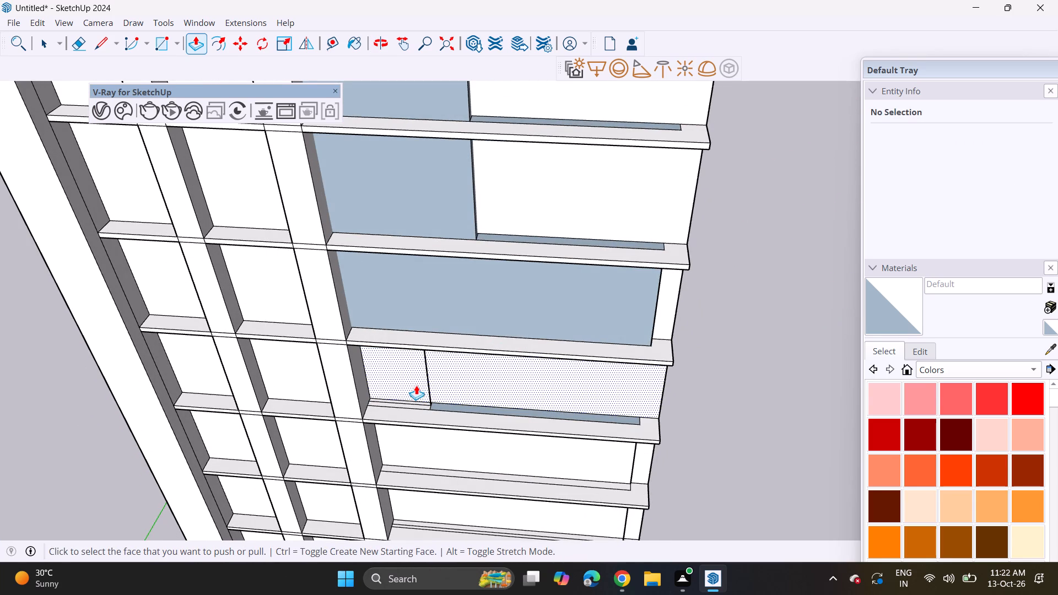
Push/Pull the exposed reverse strip on the ledge at the foot of the fifth storey's recessed wall.
double_click(448, 403)
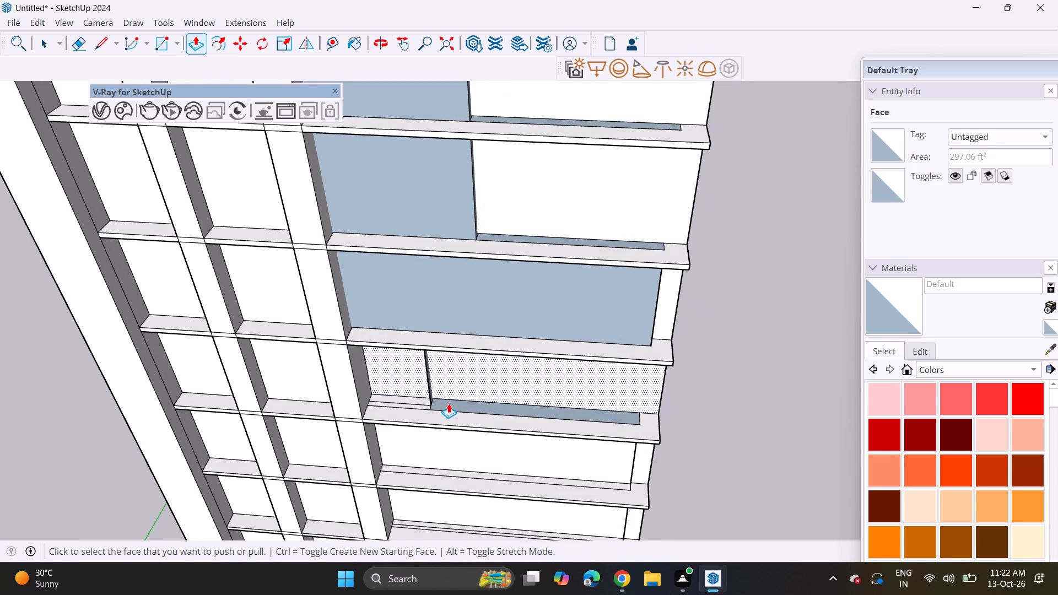
click(437, 405)
click(437, 405)
key(ctrl+z)
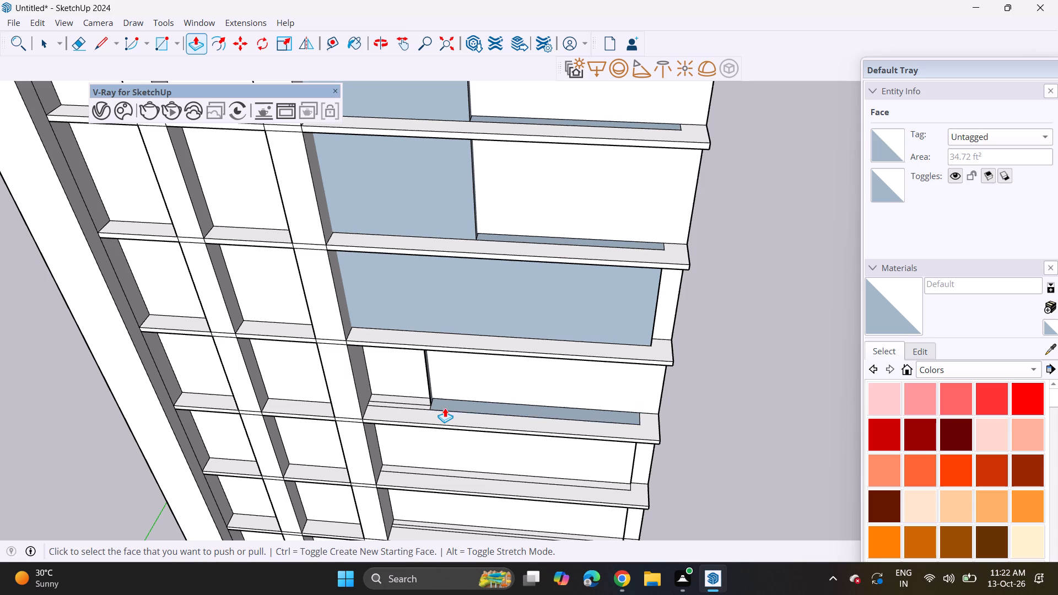
click(456, 409)
click(448, 410)
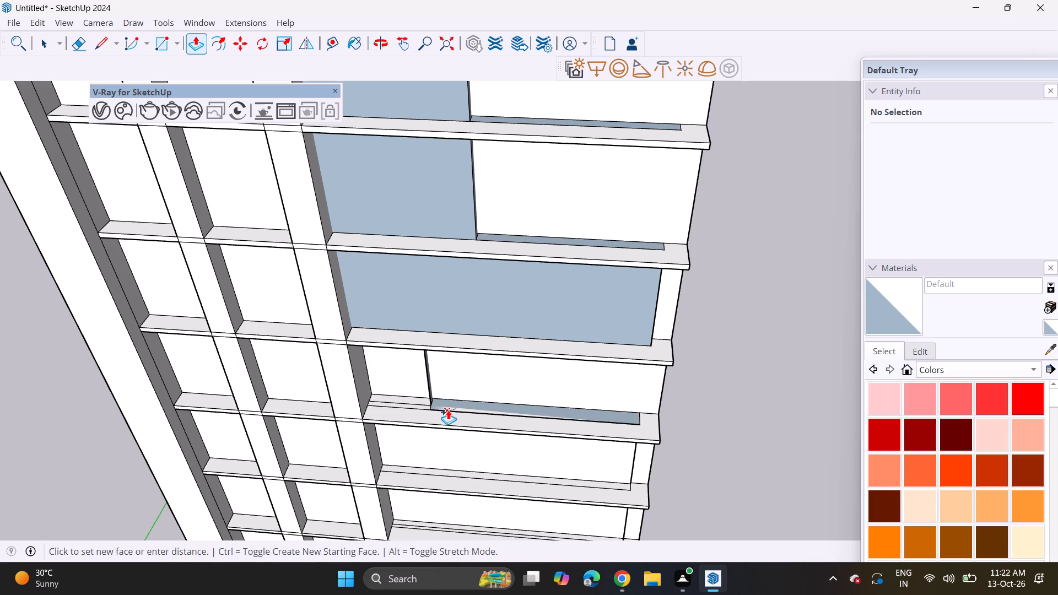
Push/Pull the recessed wide walls of the sixth and seventh storeys to close off their exposed reverse faces.
double_click(398, 317)
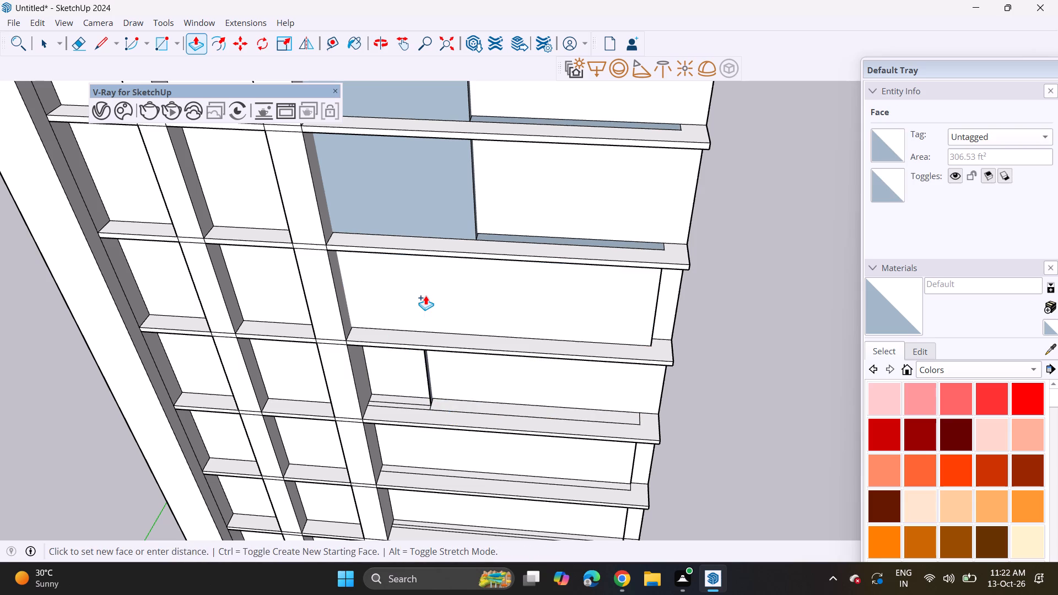
click(424, 299)
double_click(448, 221)
middle_drag(463, 189, 421, 180)
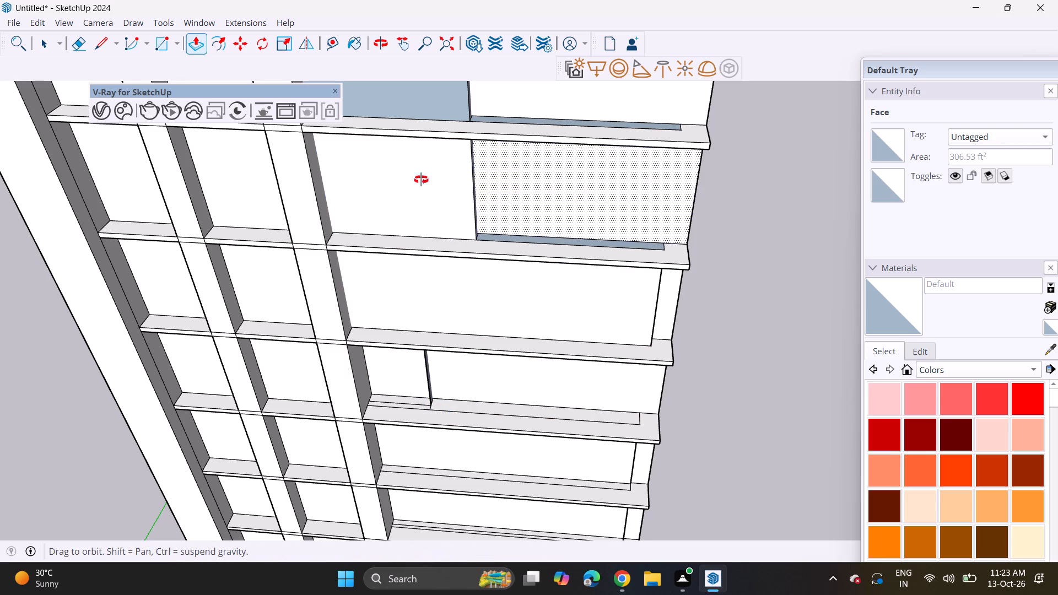
middle_drag(421, 180, 304, 142)
double_click(417, 164)
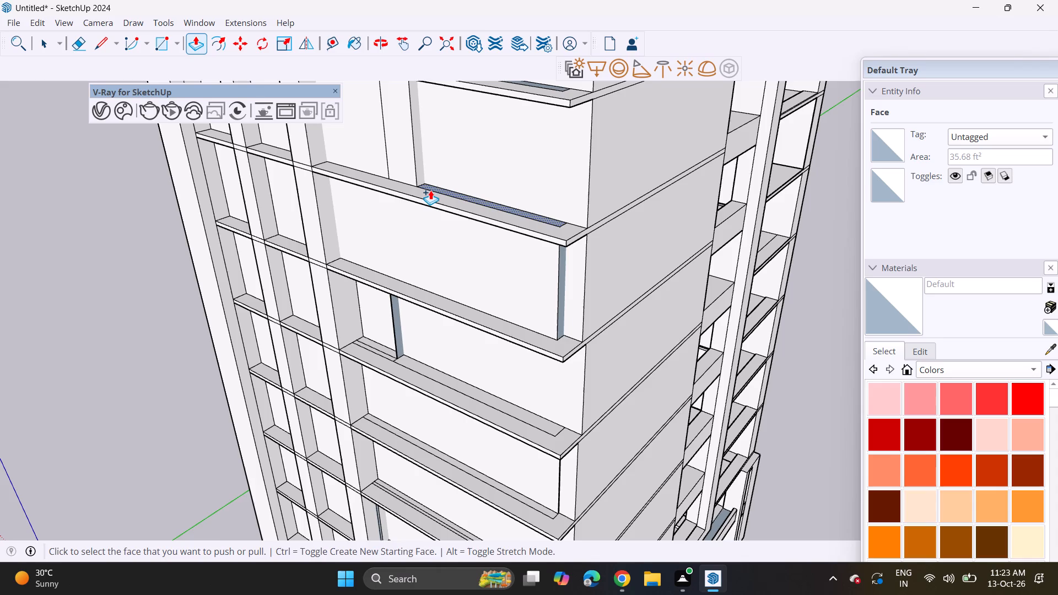
double_click(434, 189)
key(ctrl+z)
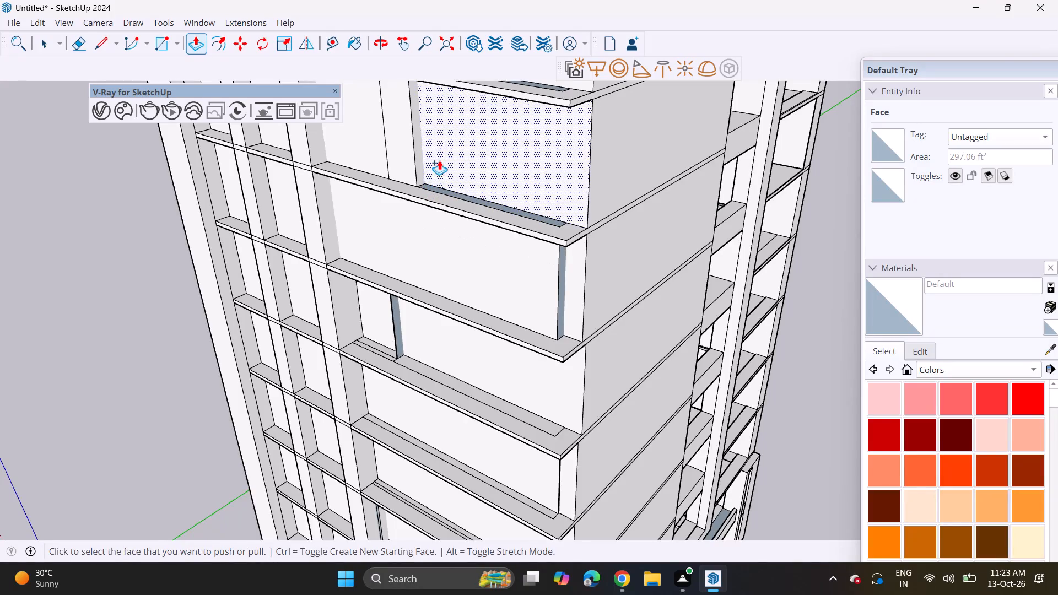
Push/Pull the eighth storey's pier-side wall section flush with the wide wall and slightly raise its reversed ledge strip.
shift+middle_drag(443, 140, 404, 345)
click(356, 263)
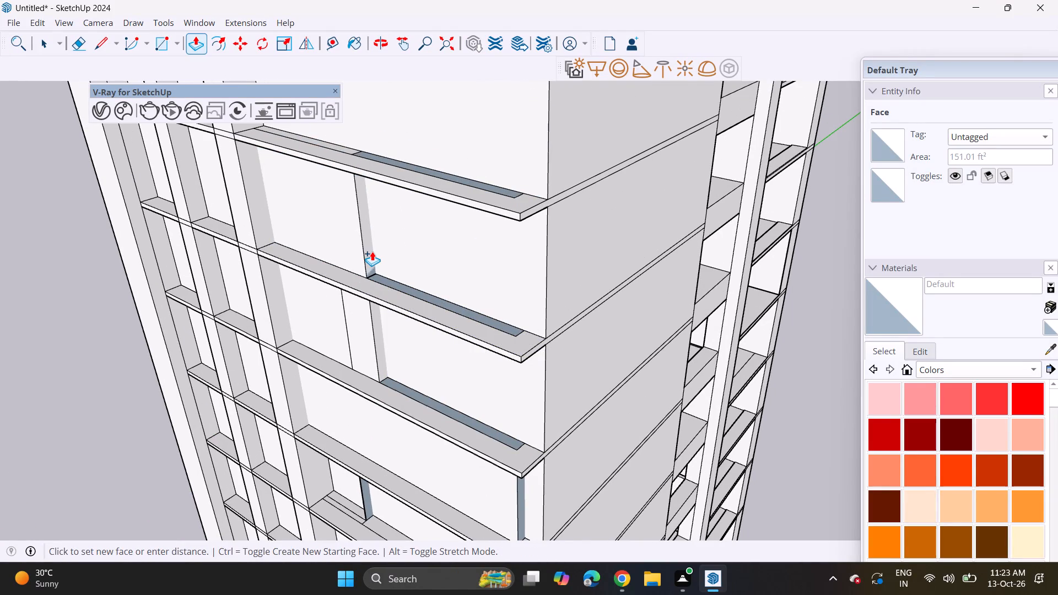
click(372, 252)
click(392, 282)
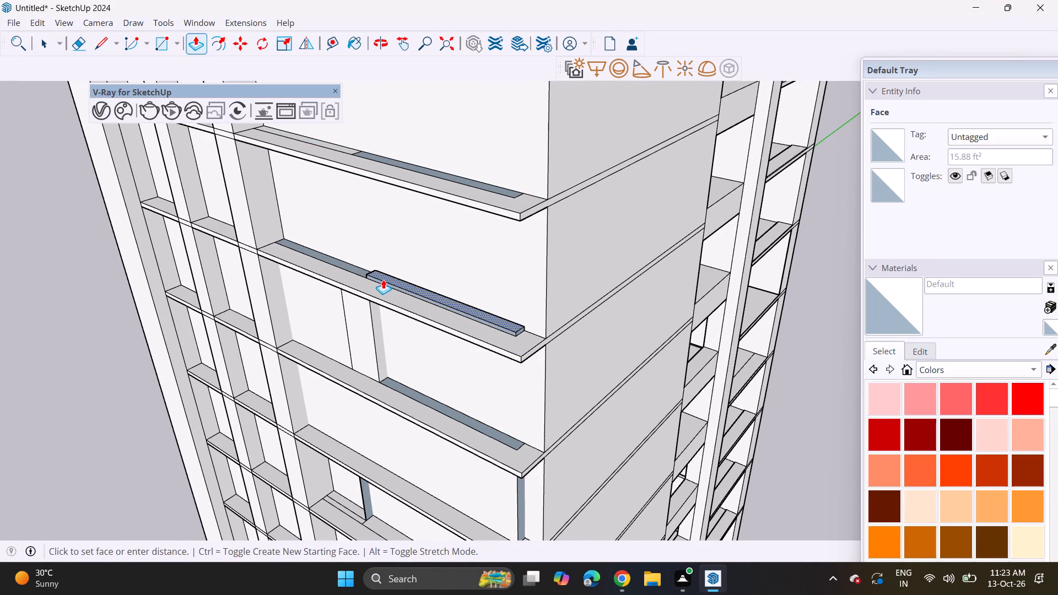
click(383, 279)
key(ctrl+z)
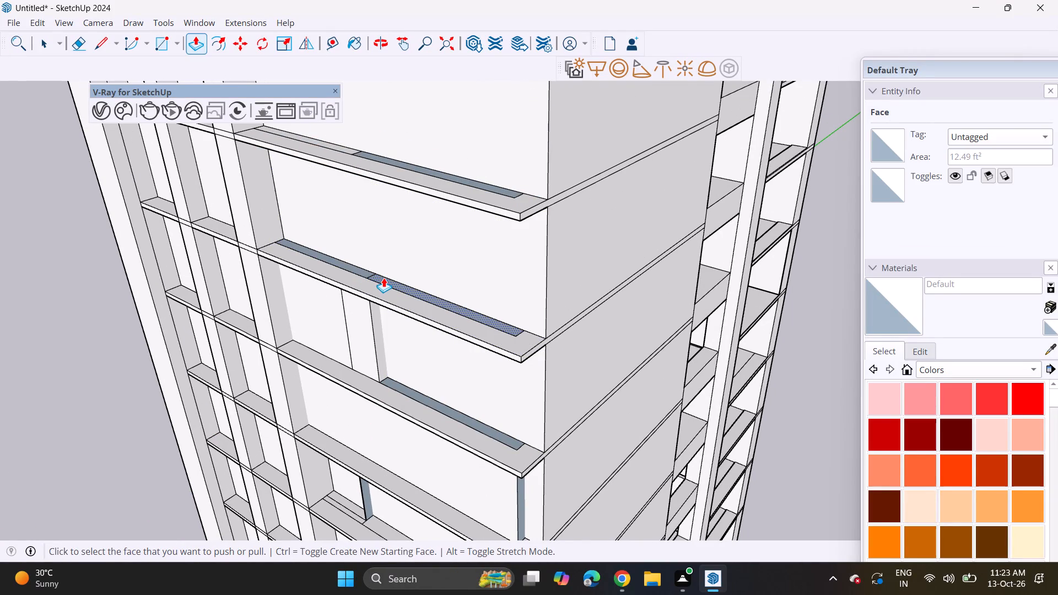
click(384, 278)
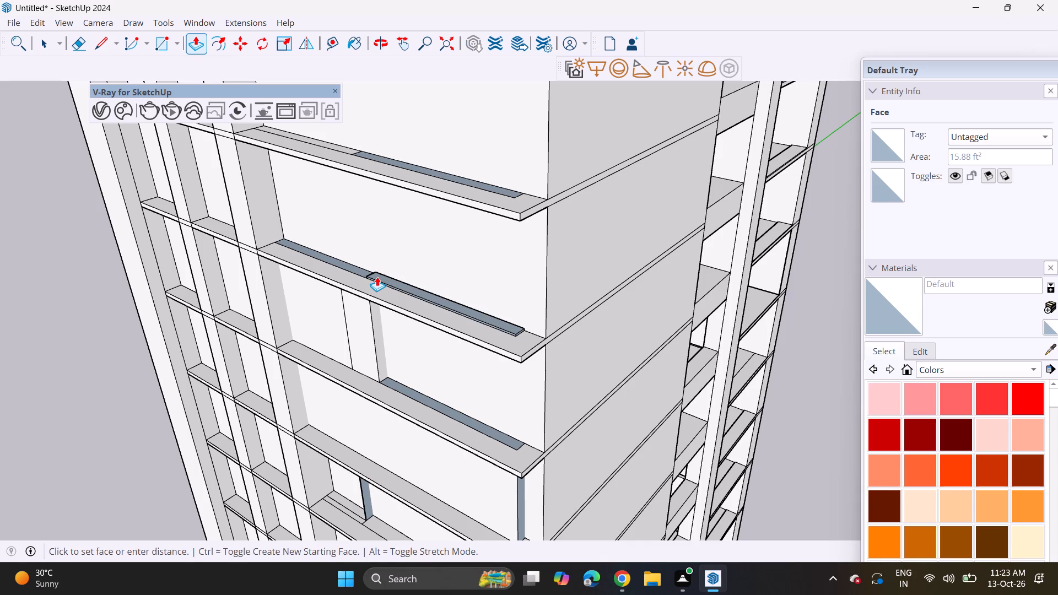
click(377, 277)
Push/Pull the tenth storey's exposed wall section beside the pier to close off its reverse face.
click(400, 160)
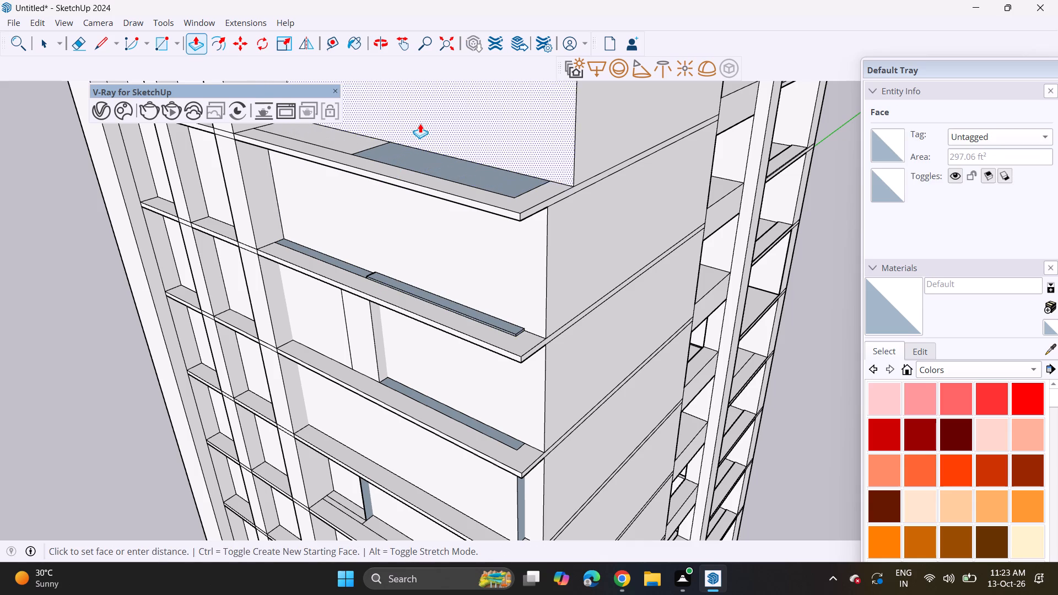
key(Escape)
shift+middle_drag(419, 127, 429, 313)
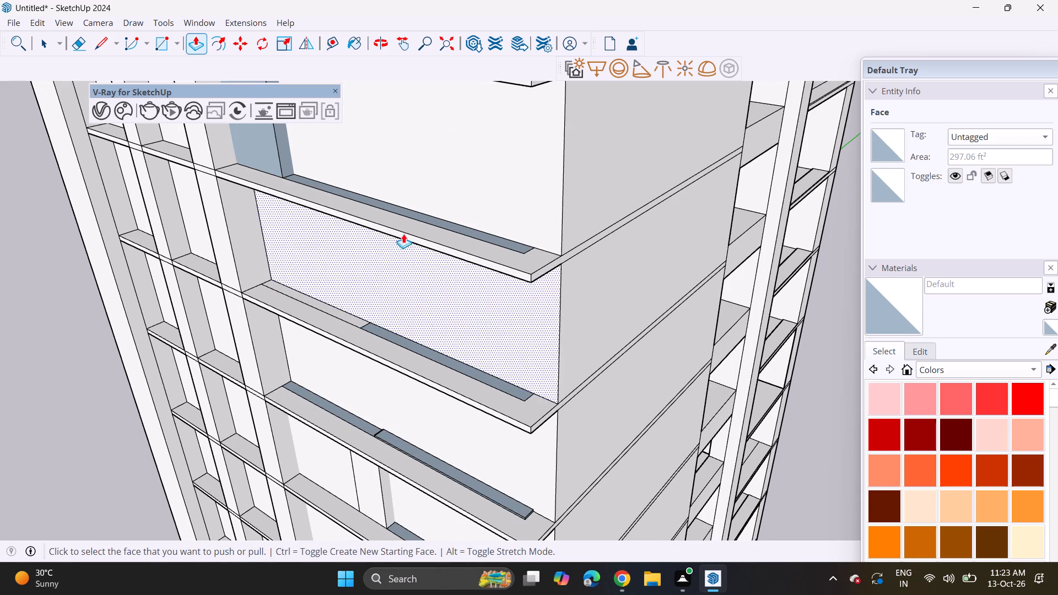
click(279, 163)
click(290, 157)
Push/Pull the eleventh storey's reversed ledge strip and the narrow exposed face beside the pier.
shift+middle_drag(344, 148, 359, 323)
click(336, 219)
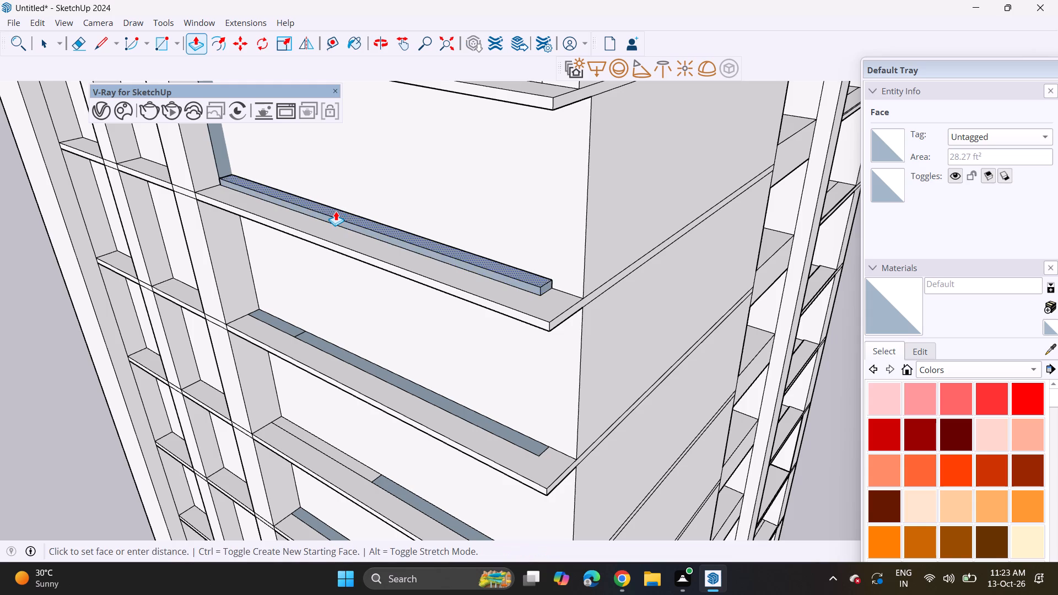
click(335, 217)
double_click(228, 174)
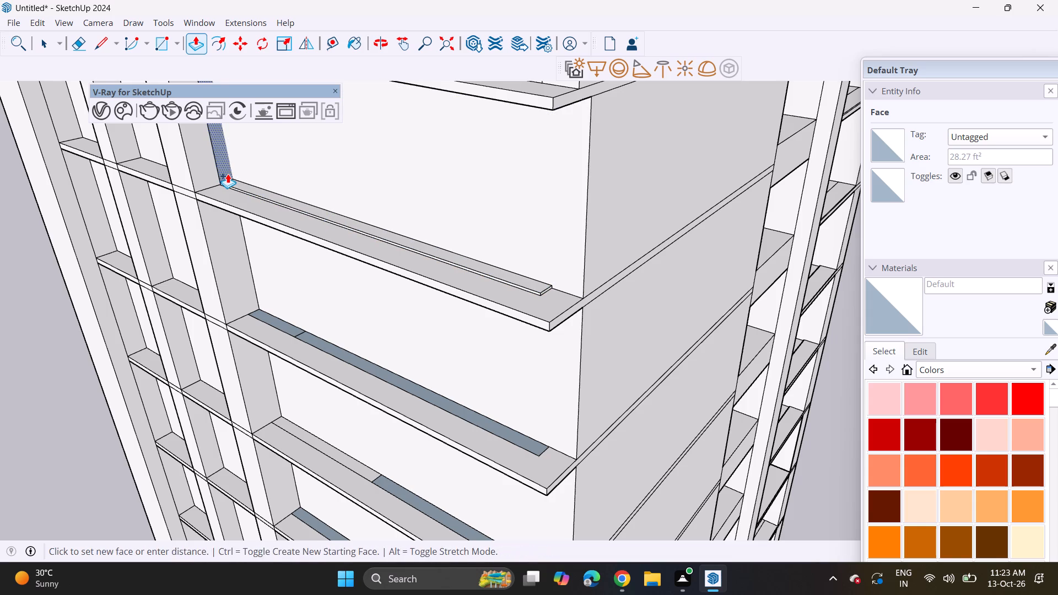
Push/Pull the exposed reverse face inside the top storey's opening on the adjacent facade to close it off.
scroll(324, 160, down, 10)
shift+middle_drag(323, 165, 363, 336)
middle_drag(368, 336, 342, 177)
shift+middle_drag(476, 327, 364, 434)
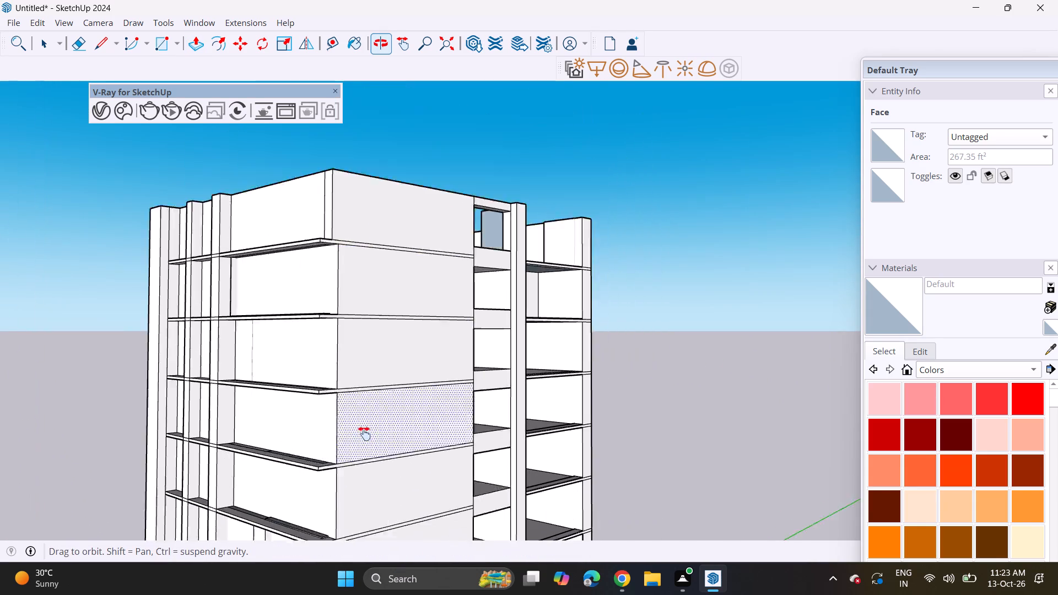
shift+middle_drag(364, 434, 347, 461)
scroll(463, 315, up, 3)
click(474, 276)
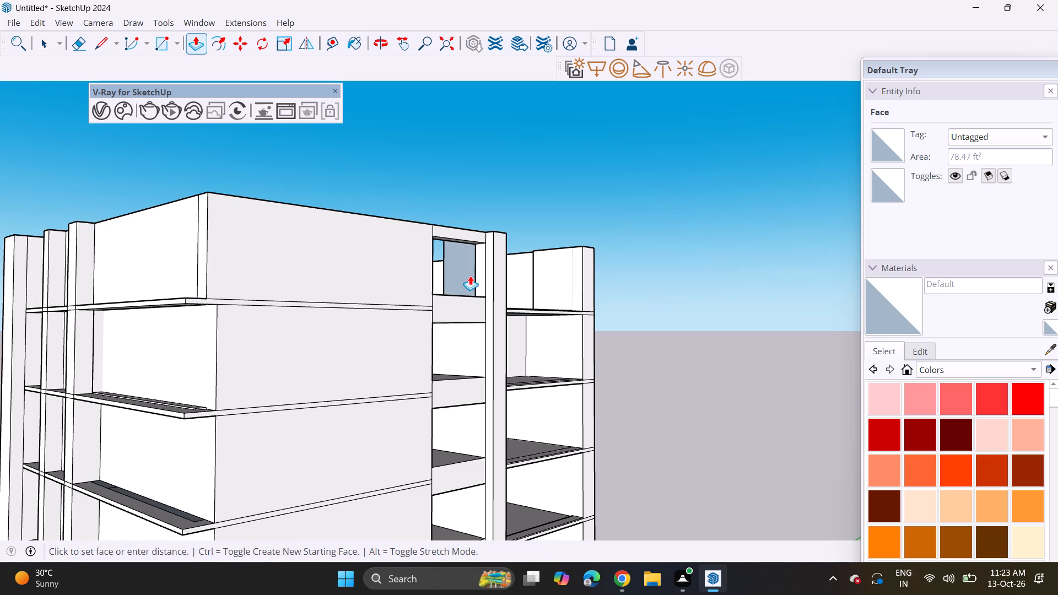
click(470, 275)
click(460, 273)
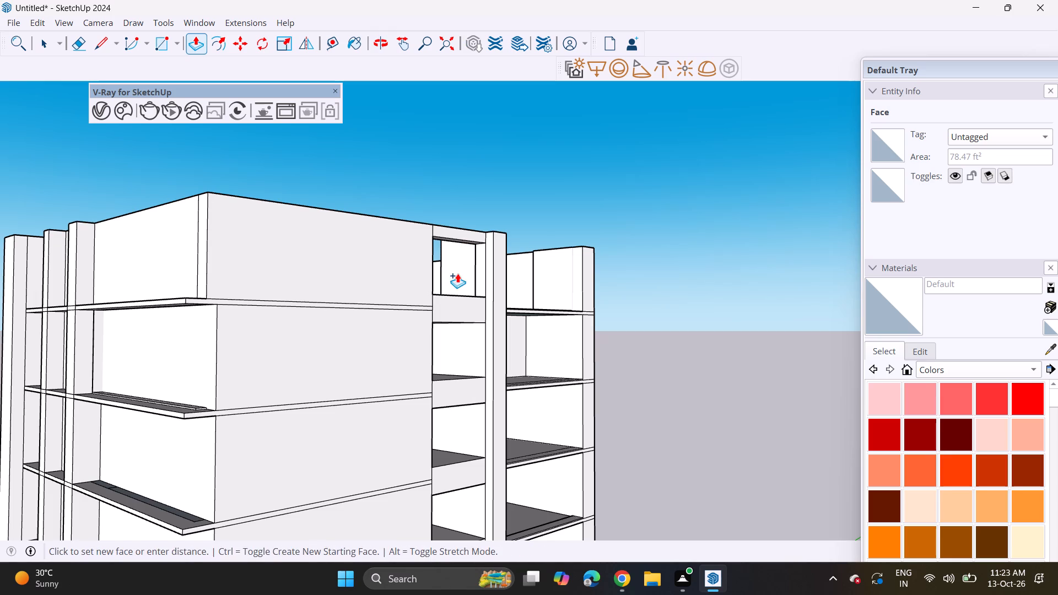
click(457, 273)
Examine the tower's corner facade from the top storey down to the base for remaining exposed reverse faces.
scroll(431, 307, down, 7)
shift+middle_drag(415, 360, 414, 198)
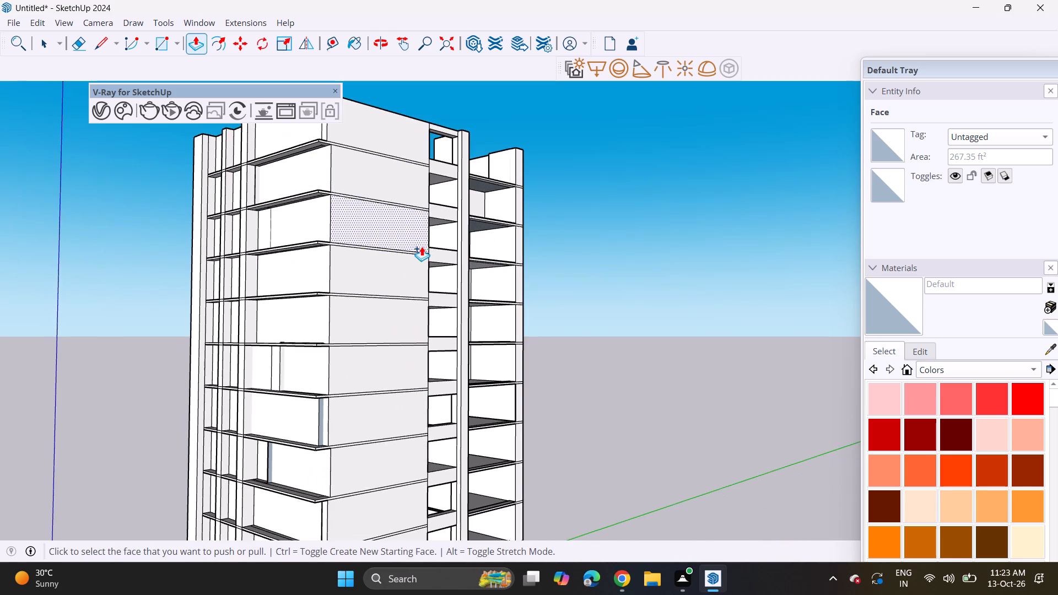
scroll(294, 493, down, 4)
middle_drag(301, 480, 336, 412)
middle_drag(336, 412, 328, 481)
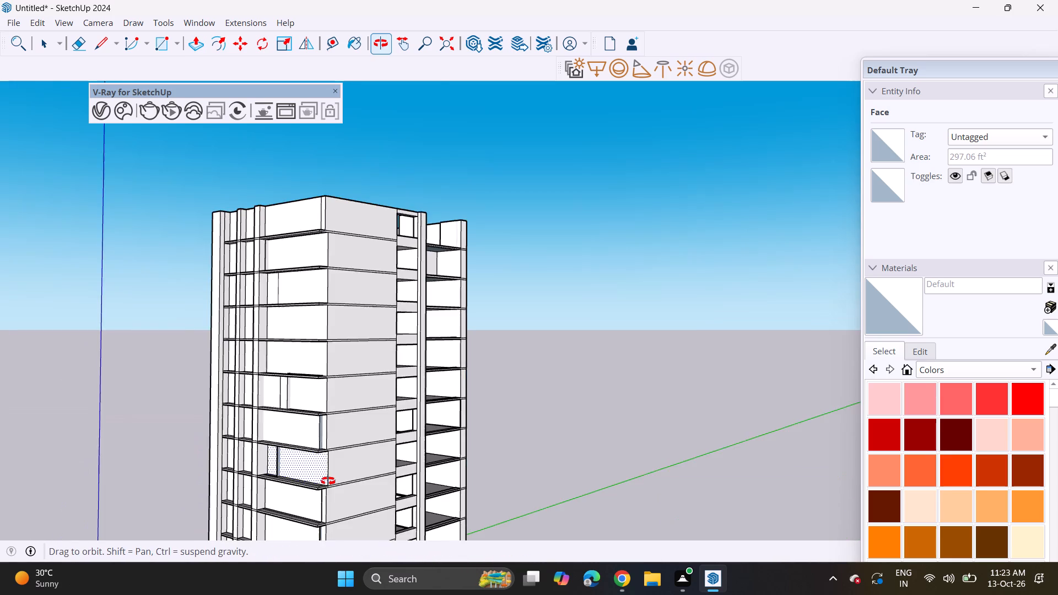
middle_drag(328, 481, 328, 482)
shift+middle_drag(313, 487, 385, 344)
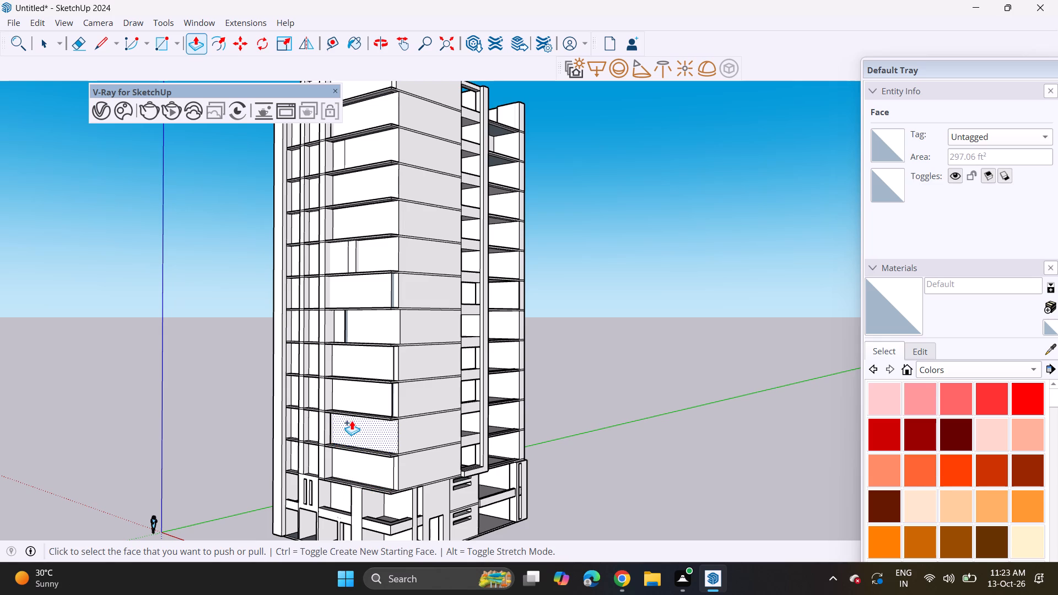
scroll(352, 420, up, 7)
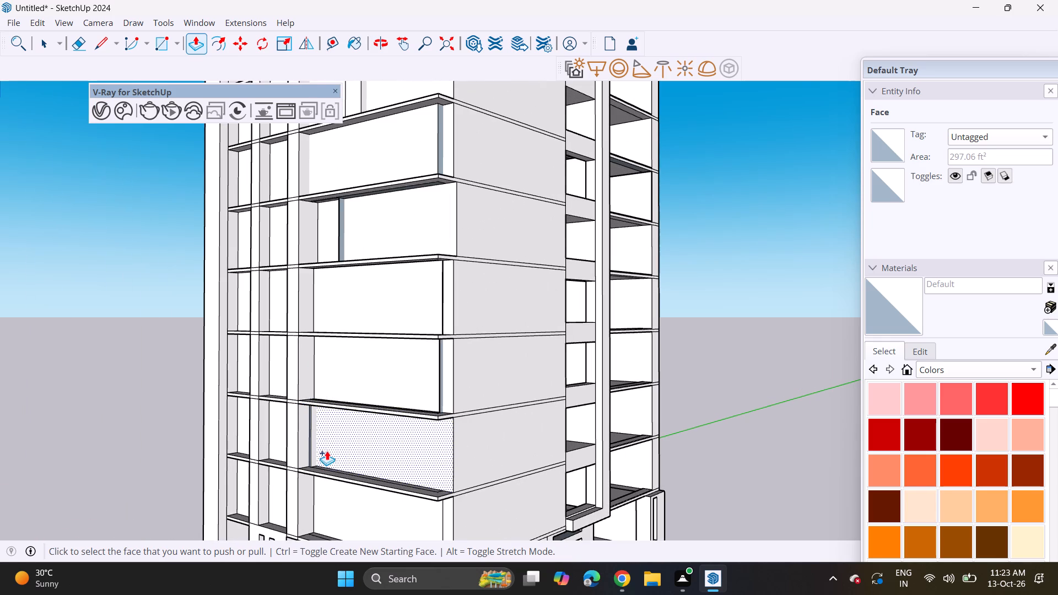
shift+middle_drag(327, 467, 321, 359)
shift+scroll(327, 451, up, 1)
middle_drag(315, 451, 334, 324)
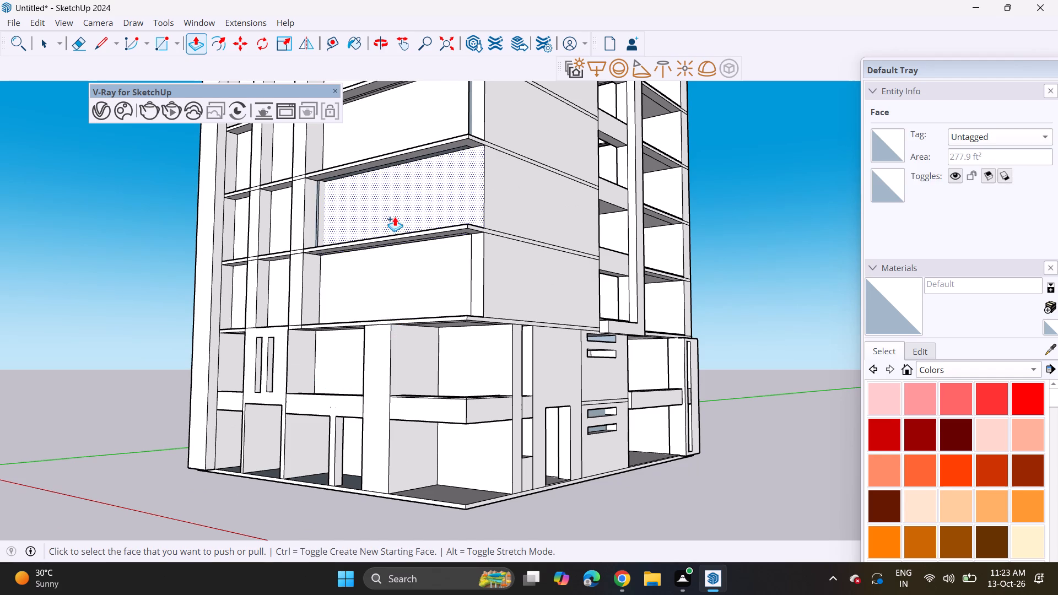
shift+middle_drag(373, 225, 406, 301)
middle_drag(358, 315, 545, 395)
scroll(489, 393, up, 6)
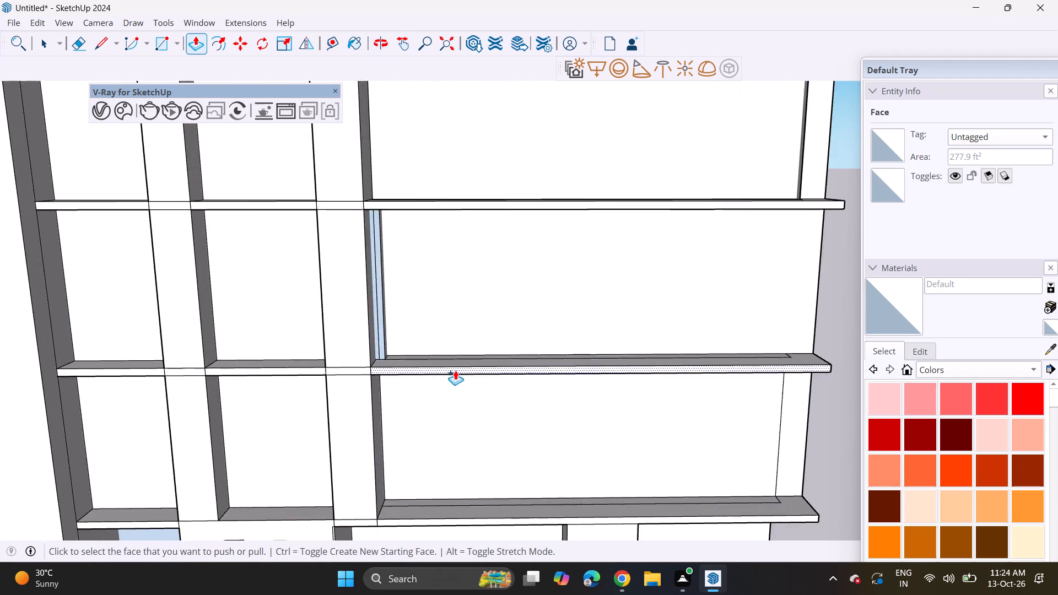
Push/Pull the narrow exposed faces beside the pier in the corner bay two storeys above the base to close off the reverse face.
middle_drag(451, 374, 295, 403)
scroll(292, 335, up, 7)
click(292, 335)
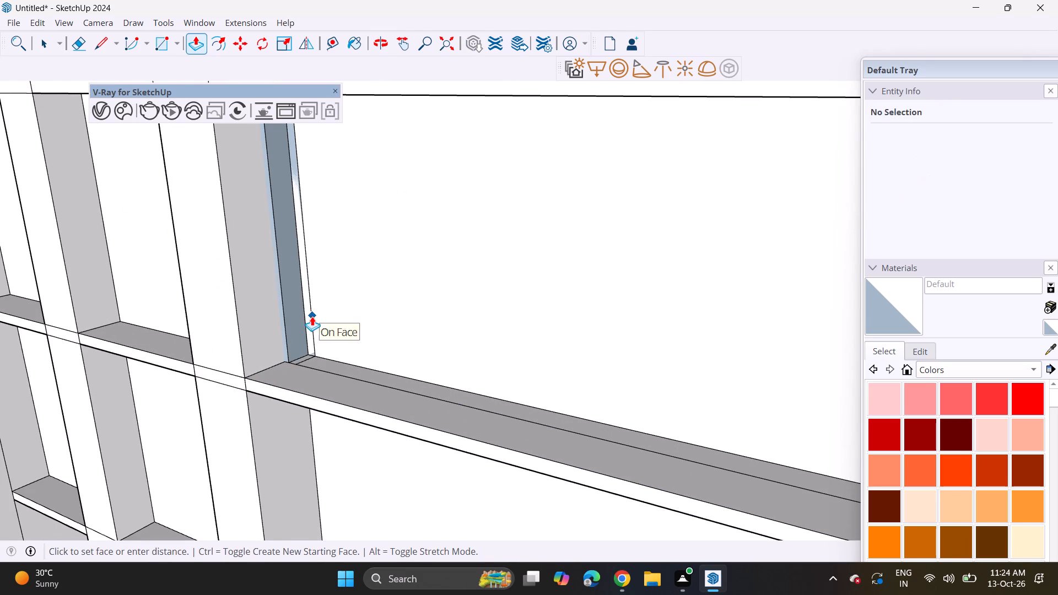
click(312, 316)
click(294, 334)
click(295, 340)
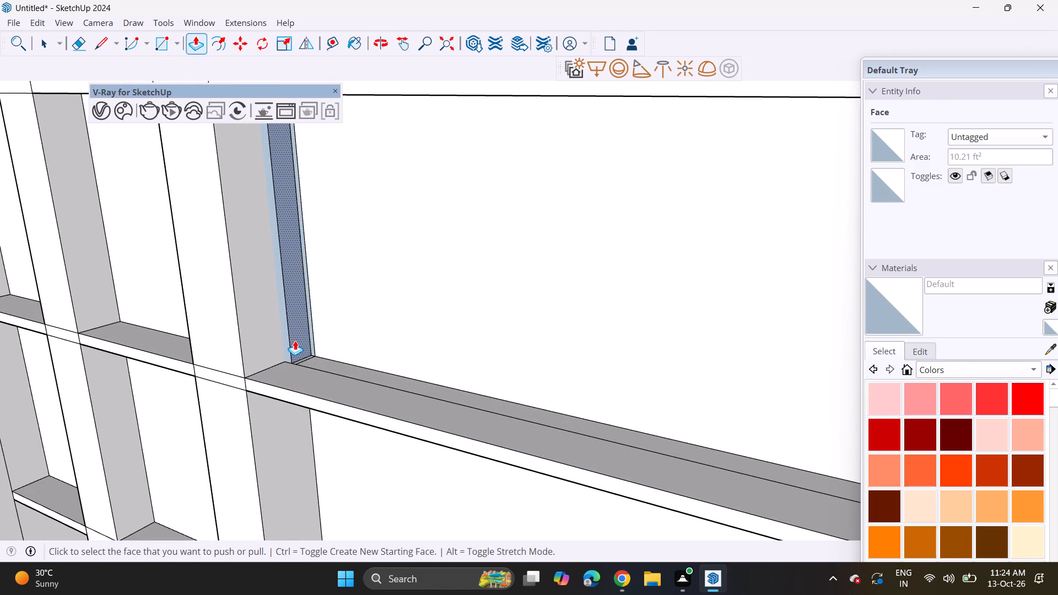
click(296, 343)
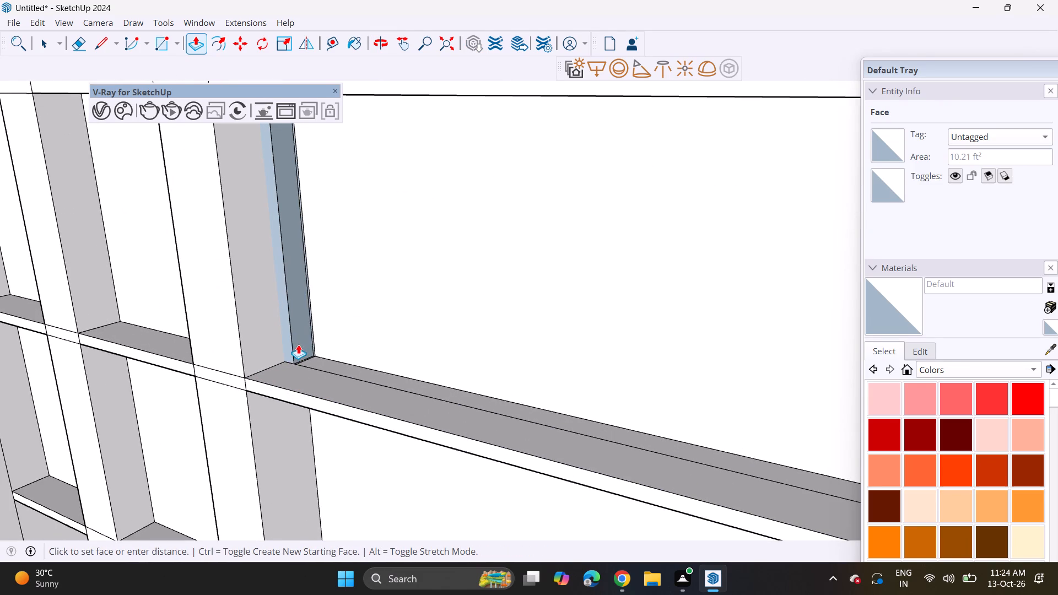
click(290, 334)
click(312, 331)
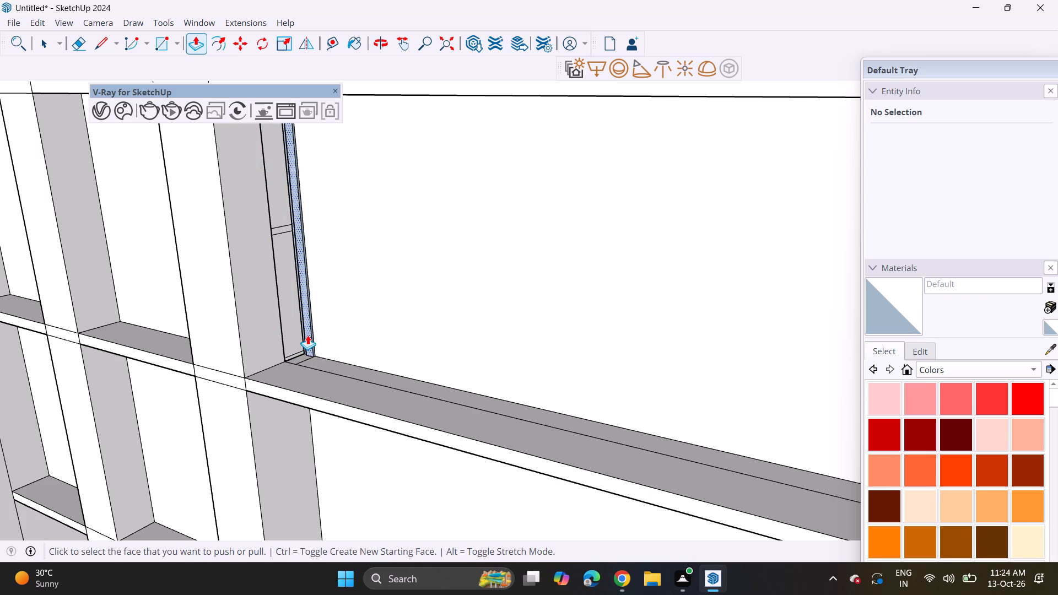
click(307, 335)
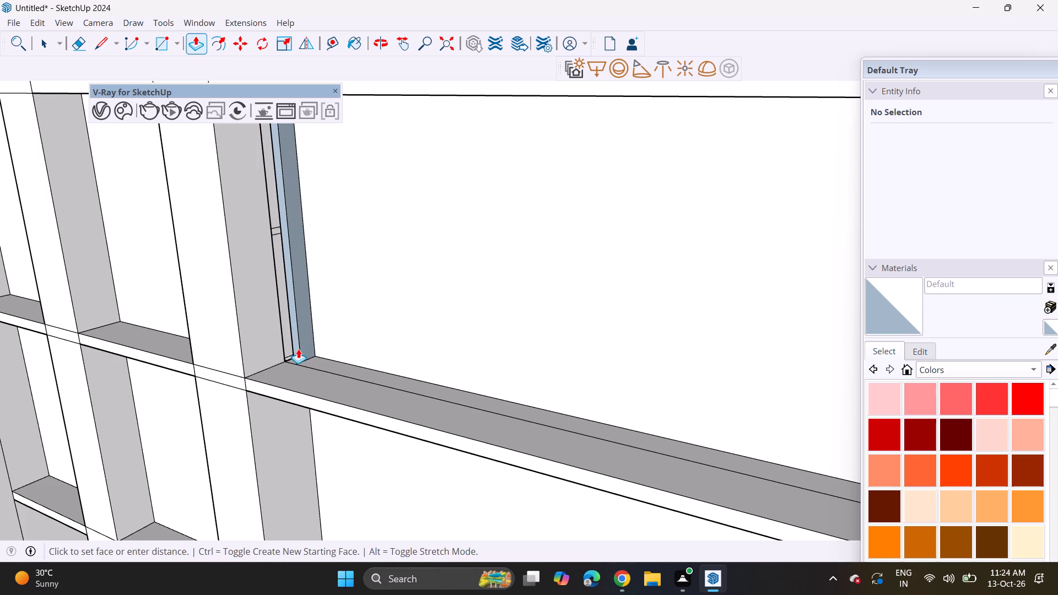
click(314, 337)
scroll(280, 375, down, 6)
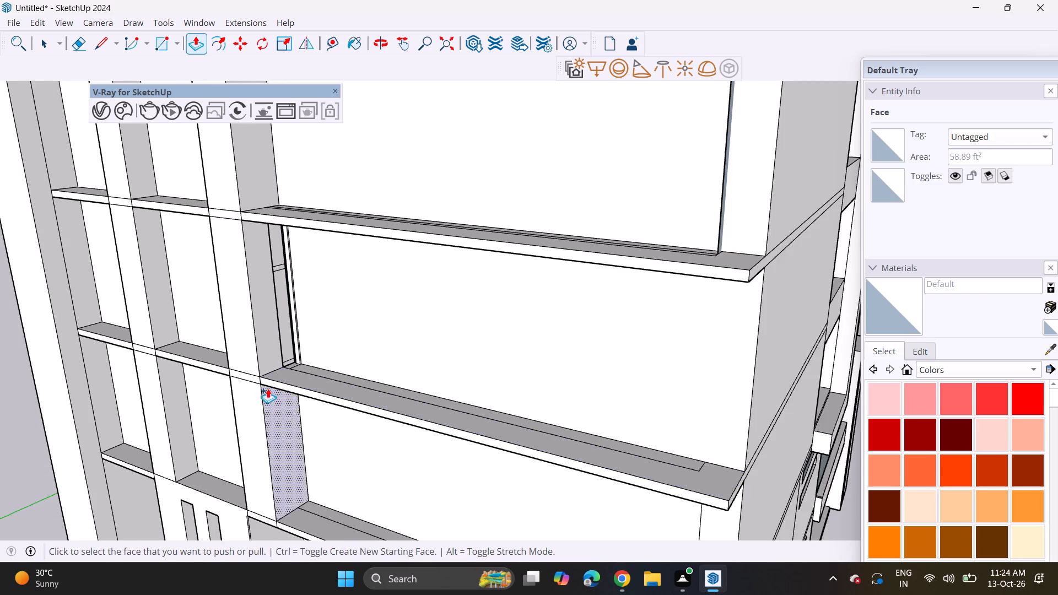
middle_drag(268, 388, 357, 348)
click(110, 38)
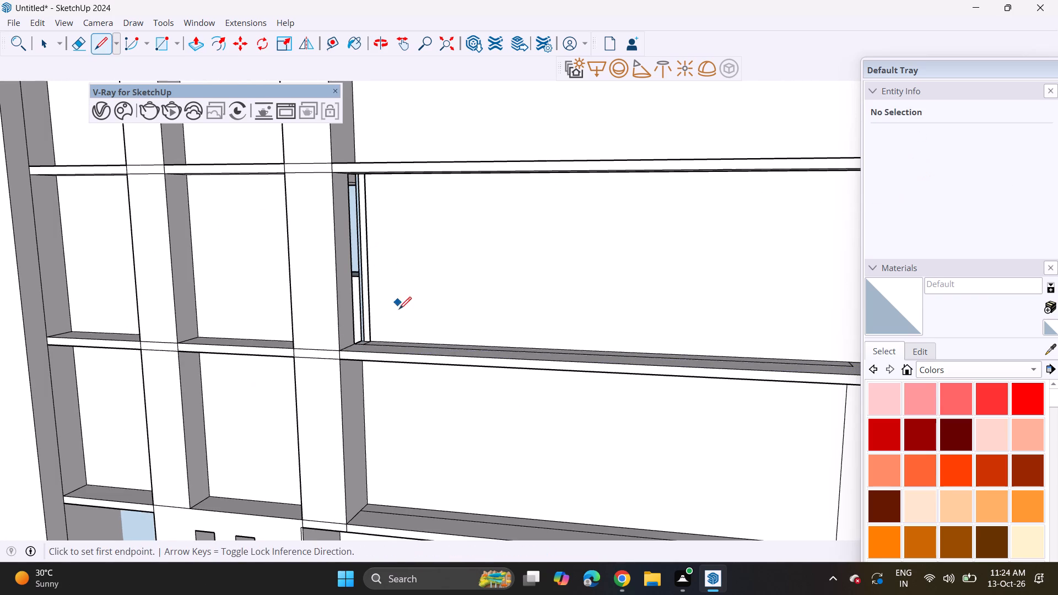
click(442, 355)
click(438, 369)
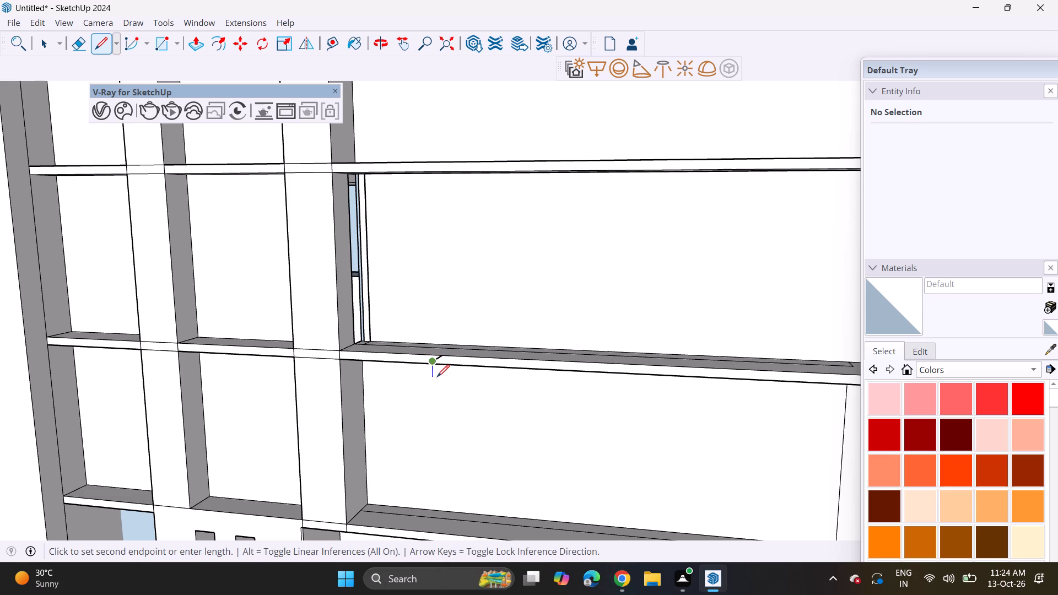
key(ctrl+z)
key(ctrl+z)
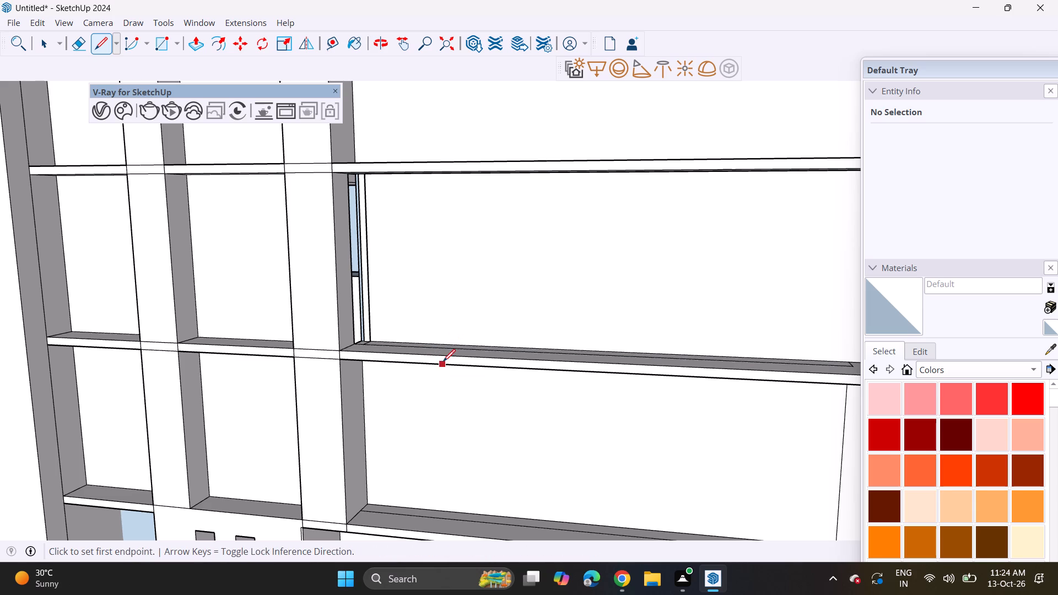
Split the front edges of the eleventh, tenth, eighth and seventh corner ledges from the top with short vertical lines past the pier.
click(444, 355)
click(444, 366)
click(444, 171)
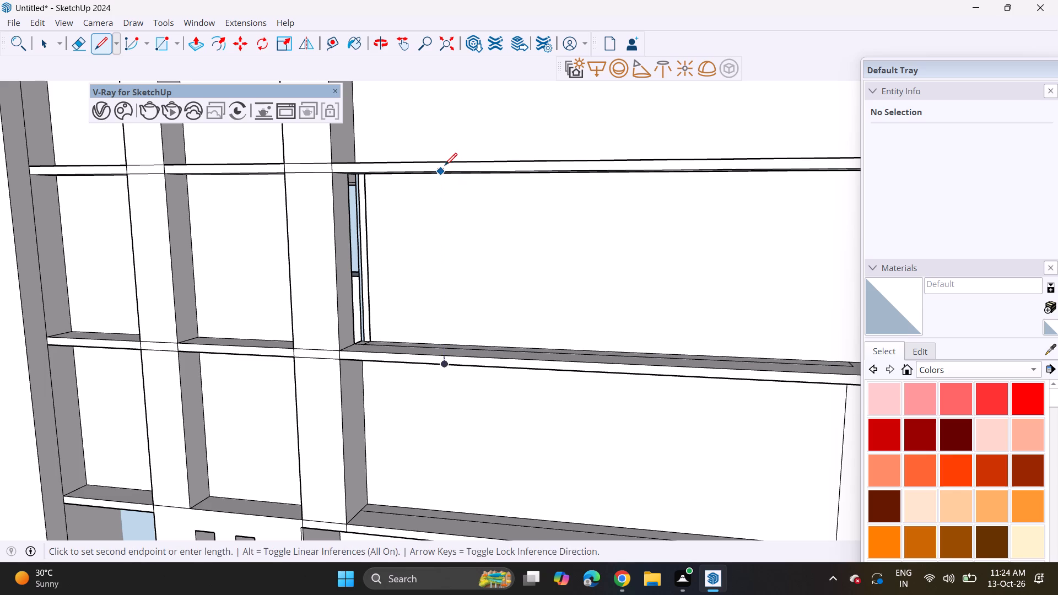
click(446, 163)
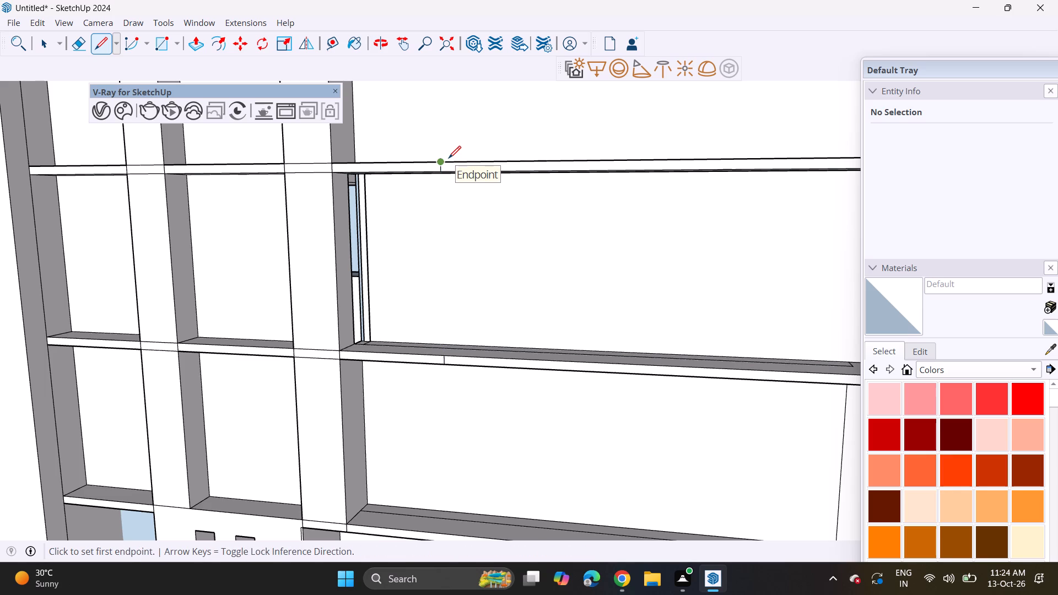
shift+middle_drag(444, 123, 406, 378)
shift+middle_drag(411, 193, 402, 235)
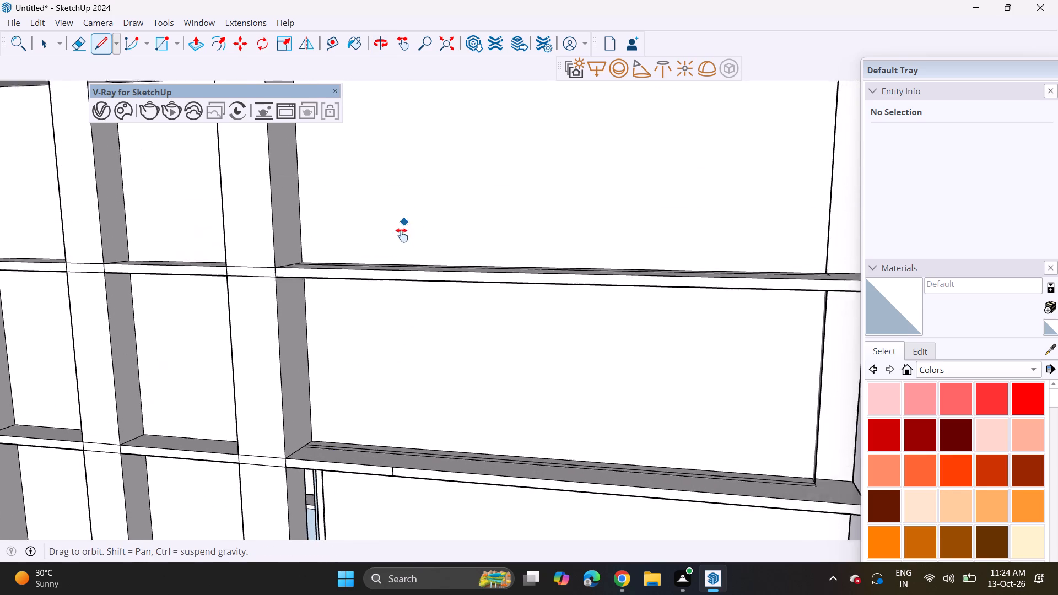
shift+middle_drag(402, 235, 377, 387)
click(377, 242)
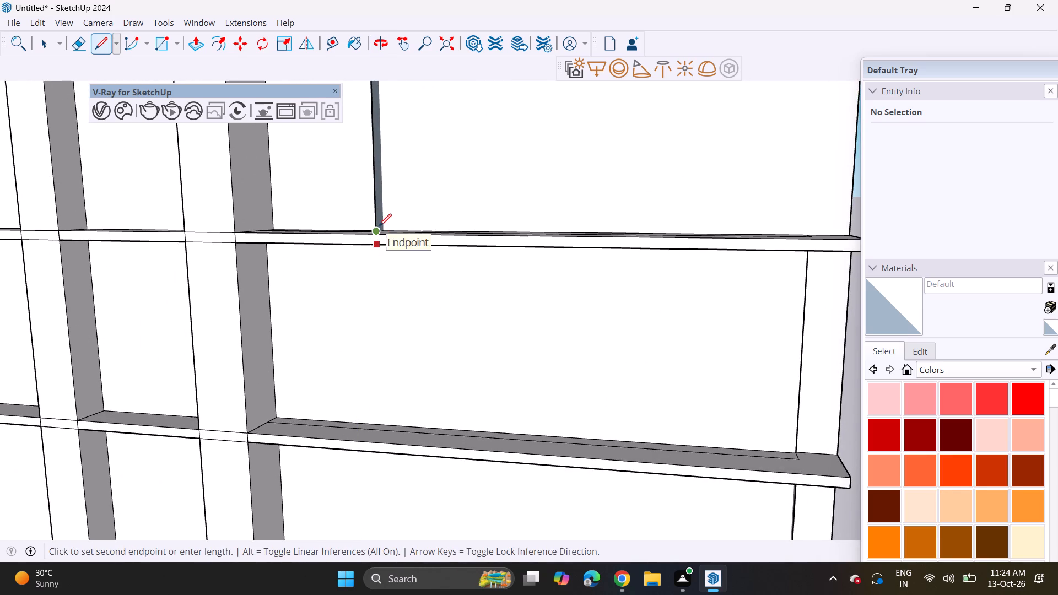
click(379, 234)
shift+middle_drag(377, 236, 371, 432)
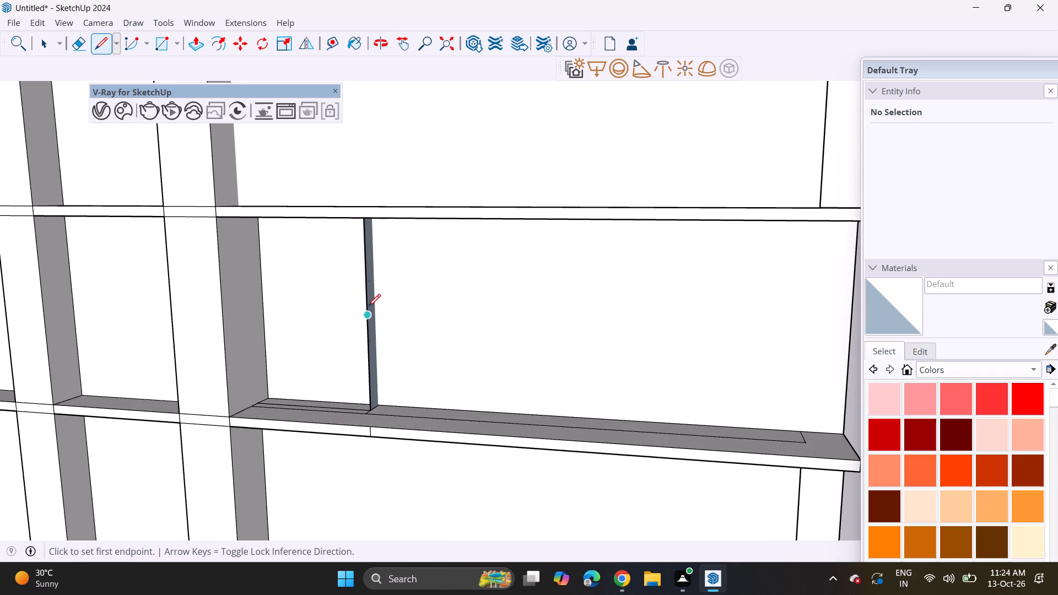
click(371, 216)
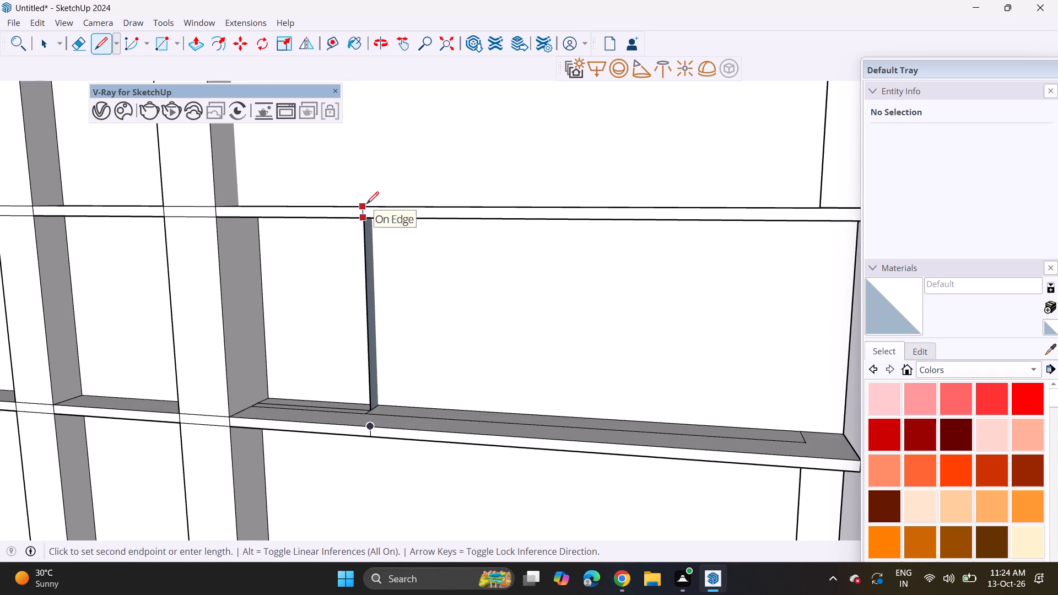
click(366, 204)
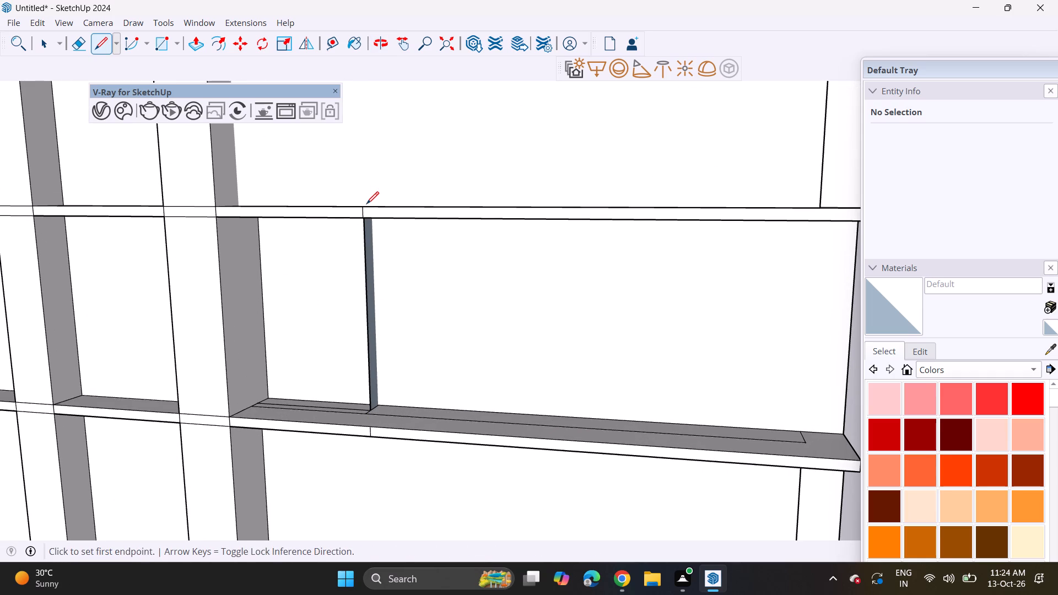
Draw short vertical lines across the front edges of the fifth and fourth corner ledges from the top.
shift+middle_drag(365, 150, 334, 426)
shift+middle_drag(330, 239, 331, 478)
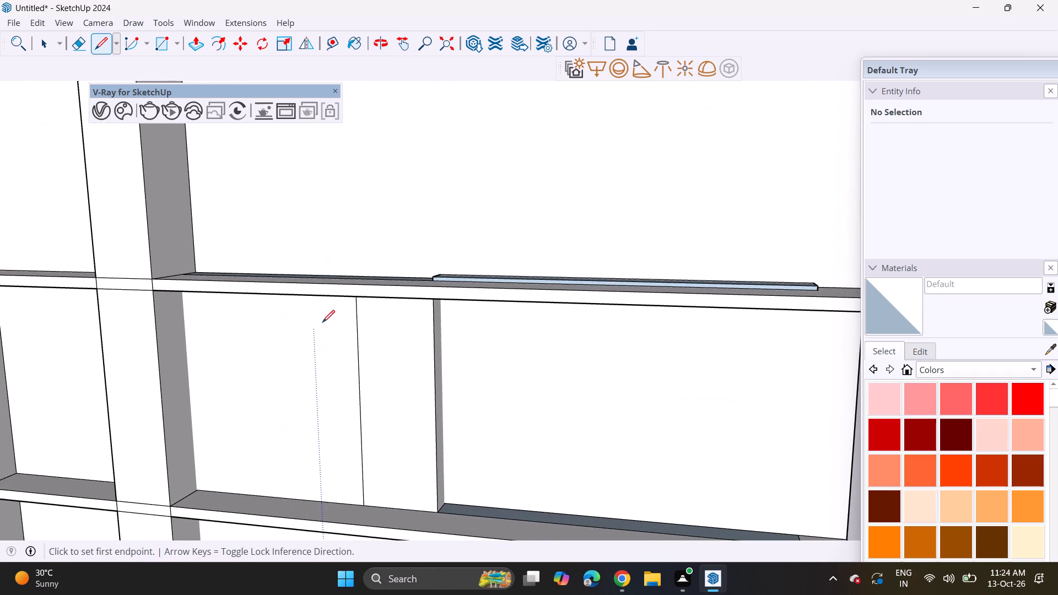
click(322, 294)
click(323, 284)
shift+middle_drag(329, 265, 325, 421)
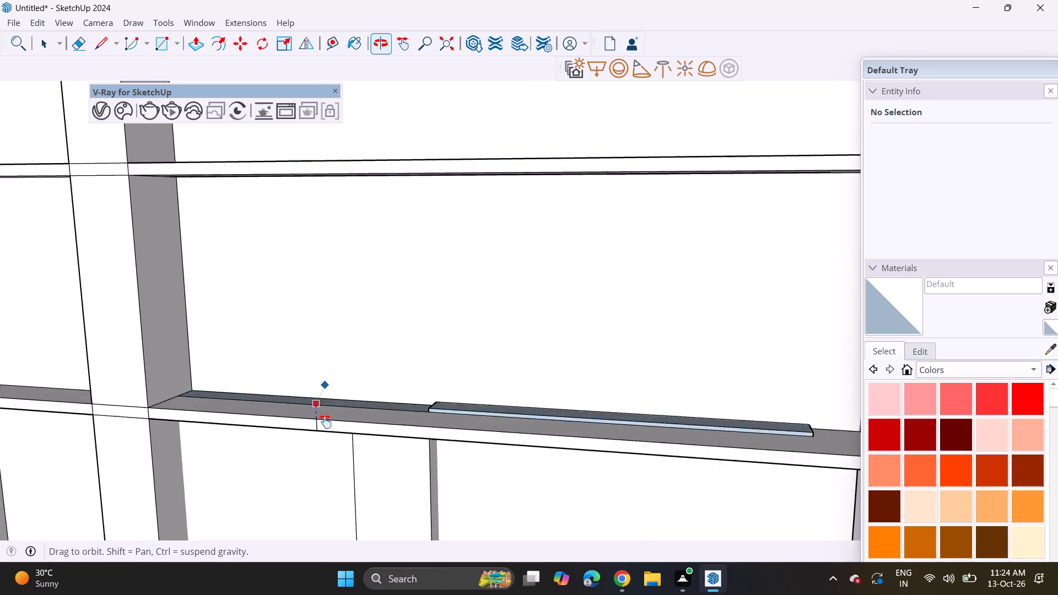
shift+middle_drag(325, 421, 325, 461)
click(312, 258)
click(311, 242)
shift+middle_drag(317, 220, 320, 258)
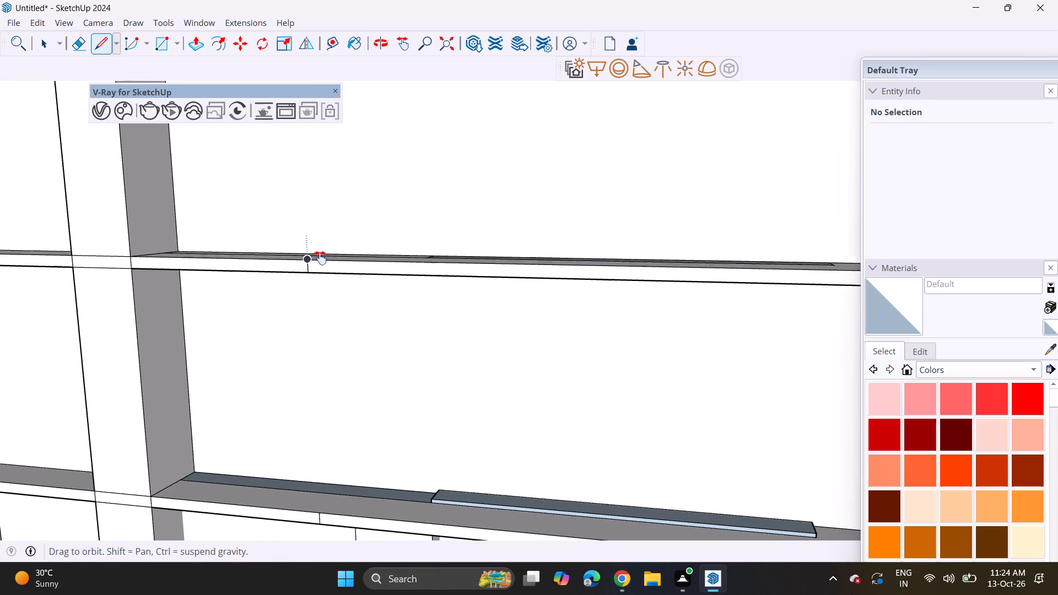
Draw short vertical lines across the front edges of the two uppermost corner ledges.
shift+middle_drag(320, 258, 283, 506)
shift+middle_drag(294, 271, 301, 324)
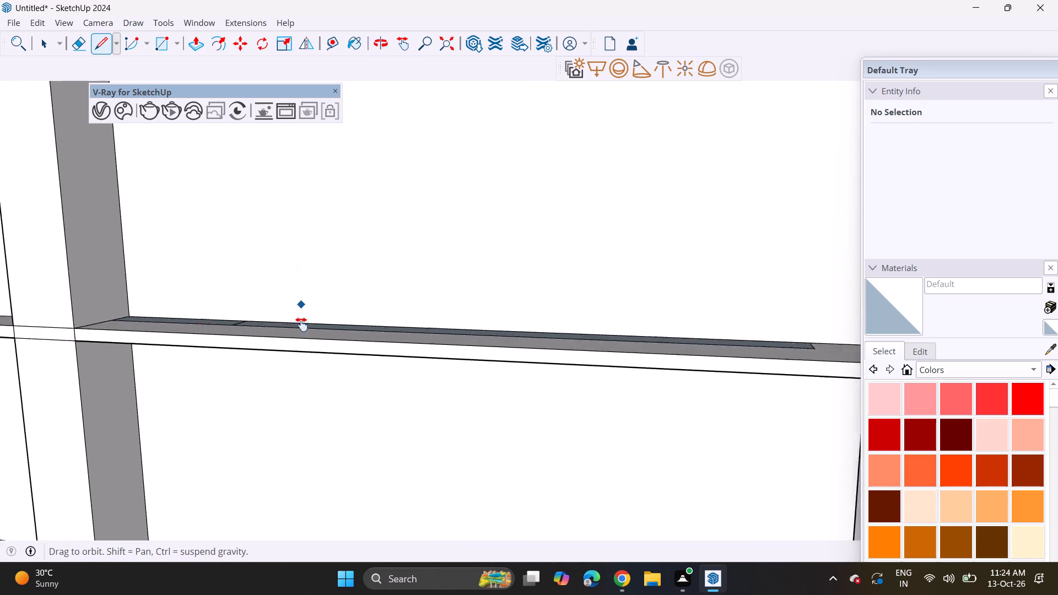
shift+middle_drag(301, 324, 301, 506)
click(298, 288)
click(303, 274)
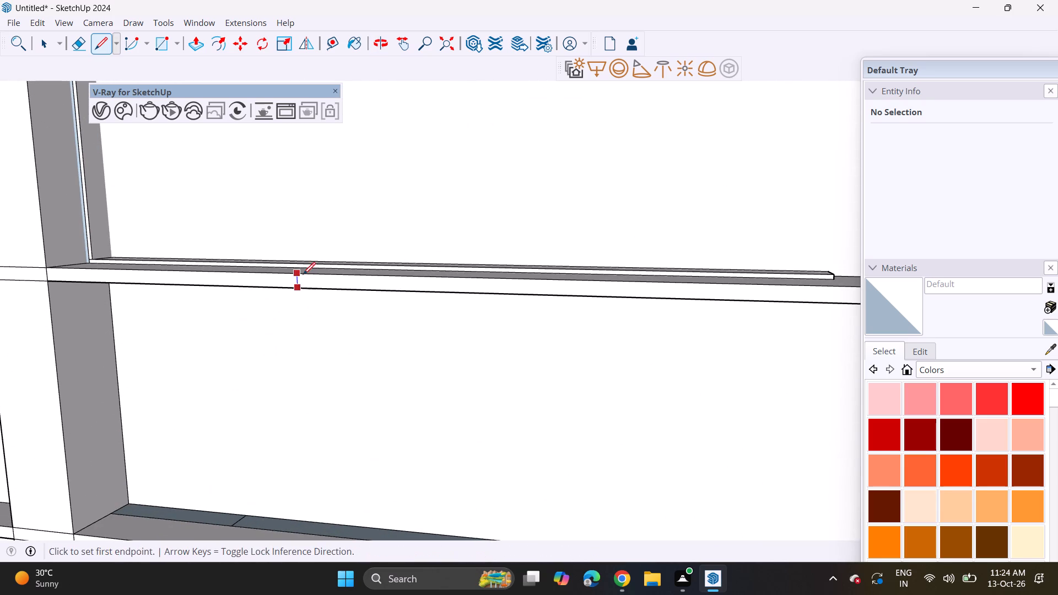
shift+middle_drag(316, 229, 316, 484)
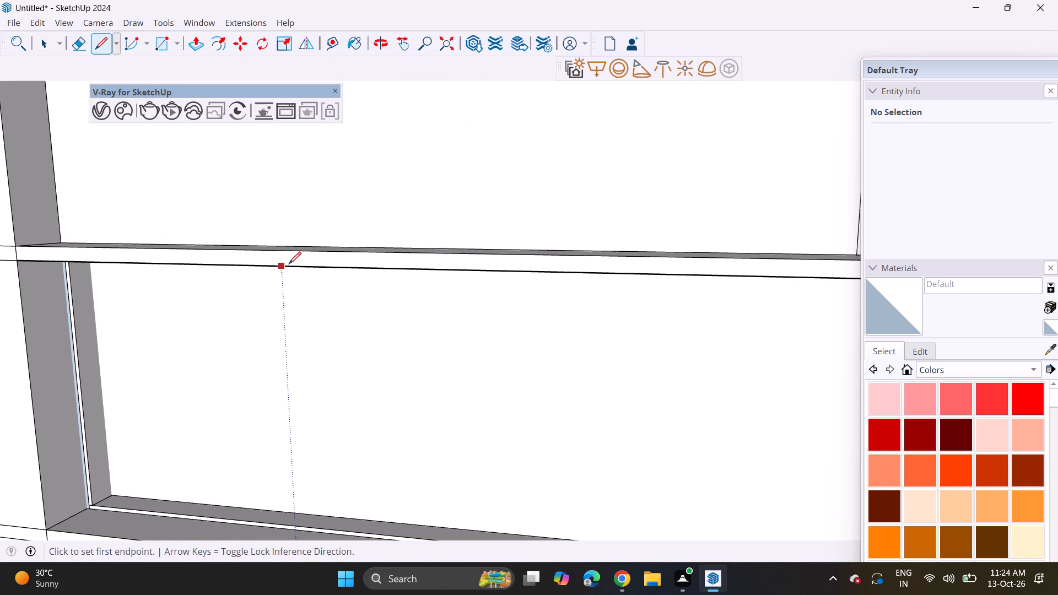
click(289, 264)
click(285, 247)
shift+middle_drag(291, 225, 292, 486)
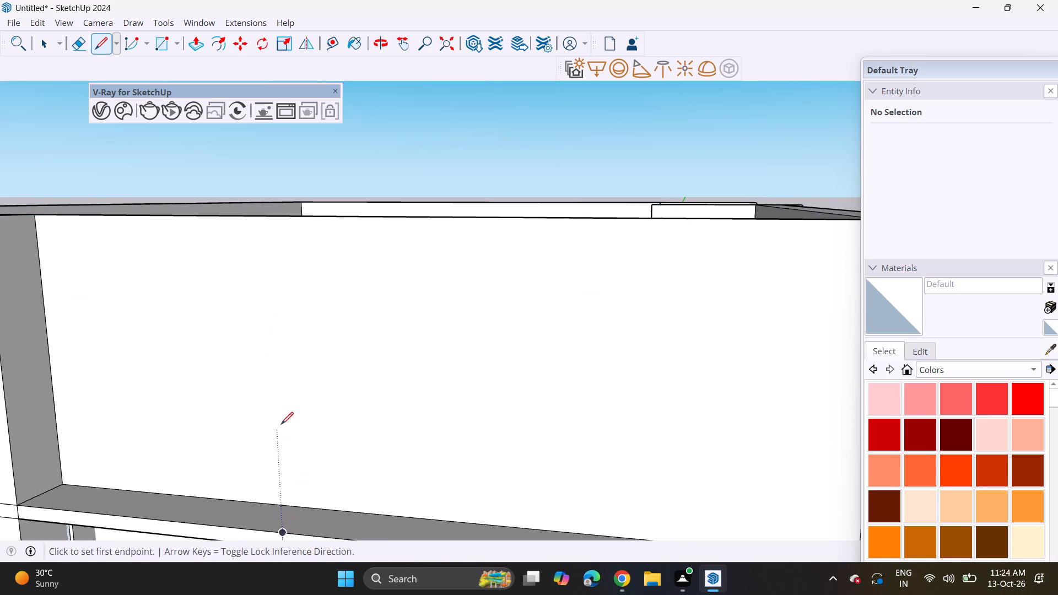
Recess the pier-side front sections of the first, second, fourth and fifth corner ledges from the top by about 1' 11".
scroll(281, 342, down, 8)
shift+middle_drag(282, 396, 307, 302)
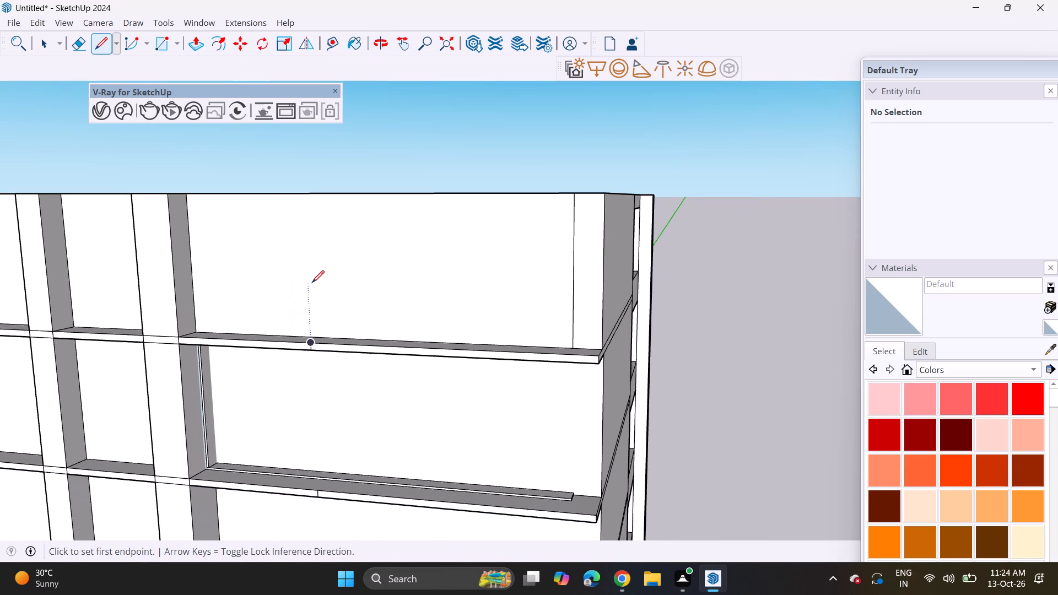
scroll(312, 283, down, 4)
key(space)
key(p)
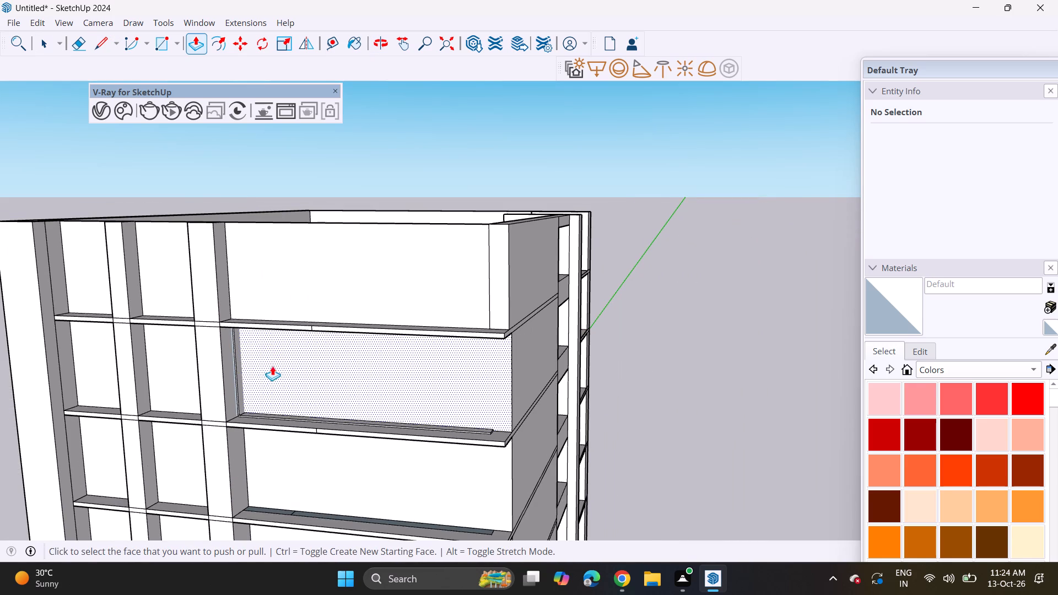
click(277, 327)
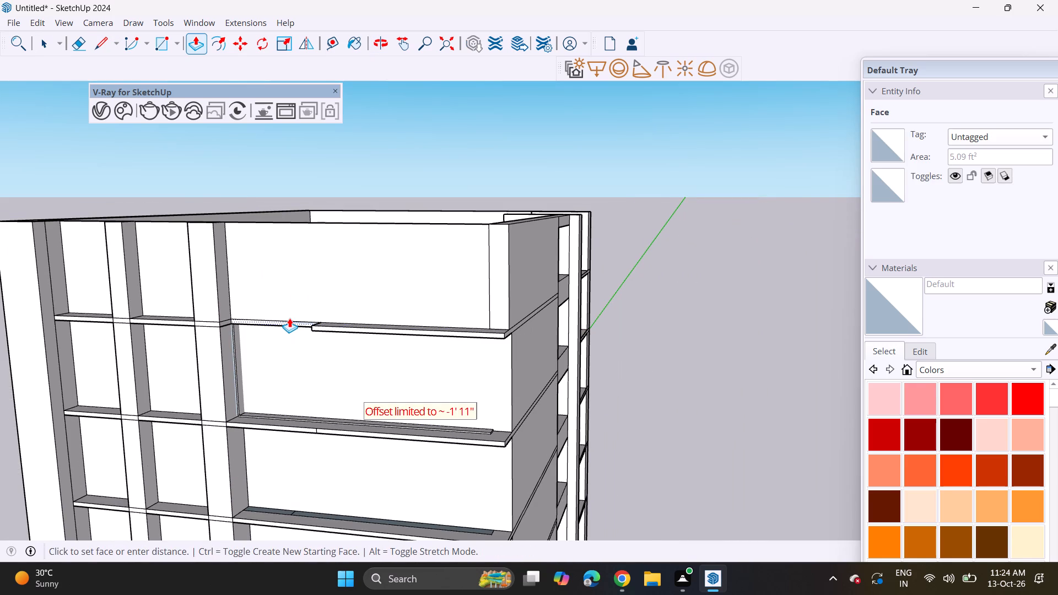
click(289, 318)
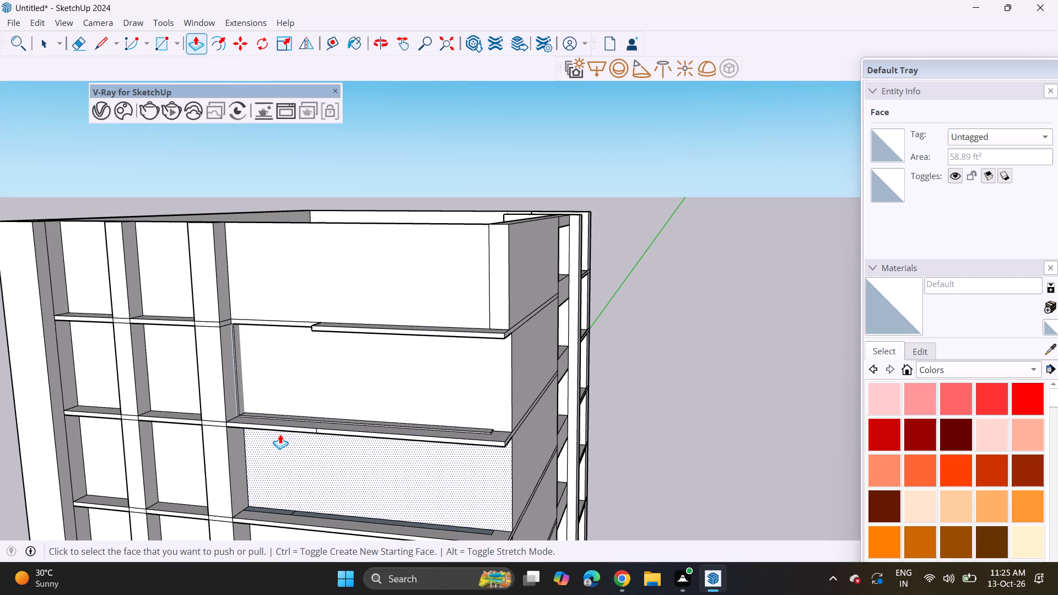
click(282, 427)
click(282, 427)
shift+middle_drag(292, 461, 311, 264)
double_click(305, 419)
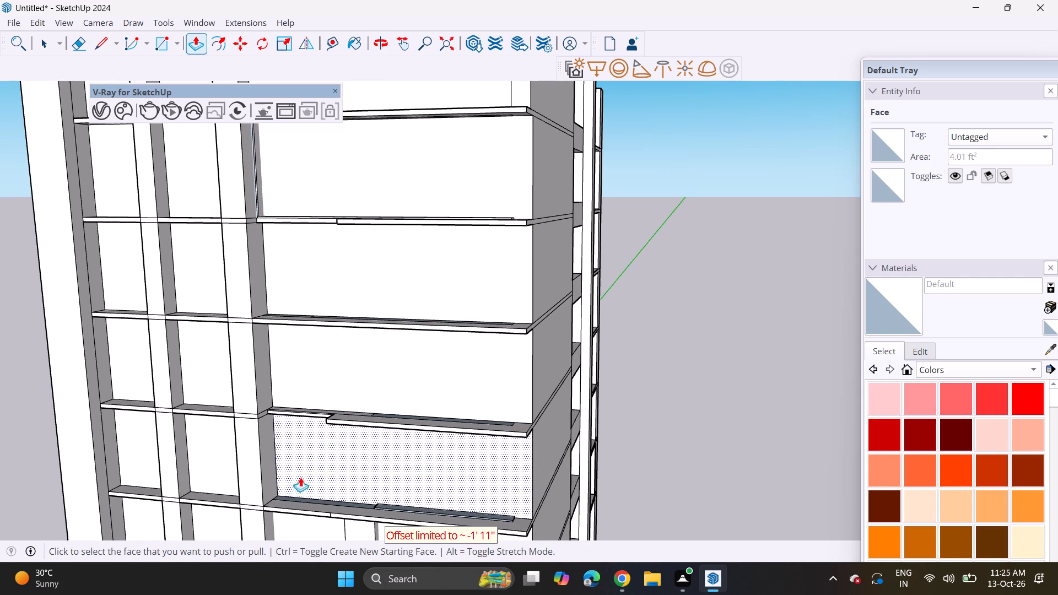
double_click(300, 513)
Recess the pier-side front sections of the seventh, eighth, tenth and eleventh corner ledges from the top by about 1' 11".
shift+middle_drag(301, 512, 303, 296)
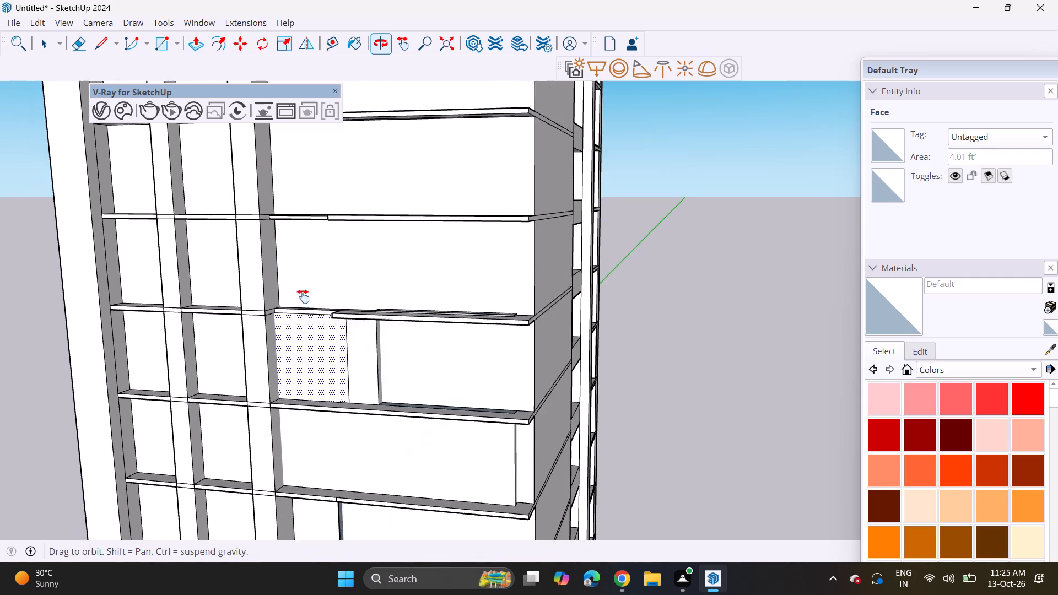
shift+middle_drag(303, 296, 303, 282)
double_click(309, 458)
shift+middle_drag(314, 471, 315, 416)
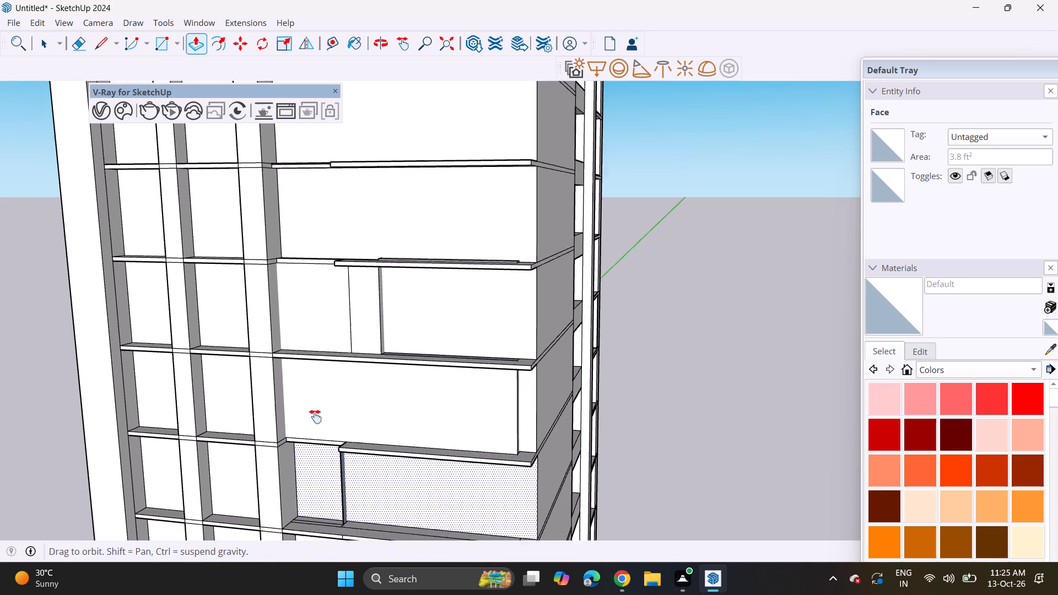
shift+middle_drag(315, 416, 316, 363)
double_click(321, 437)
shift+middle_drag(330, 446, 309, 333)
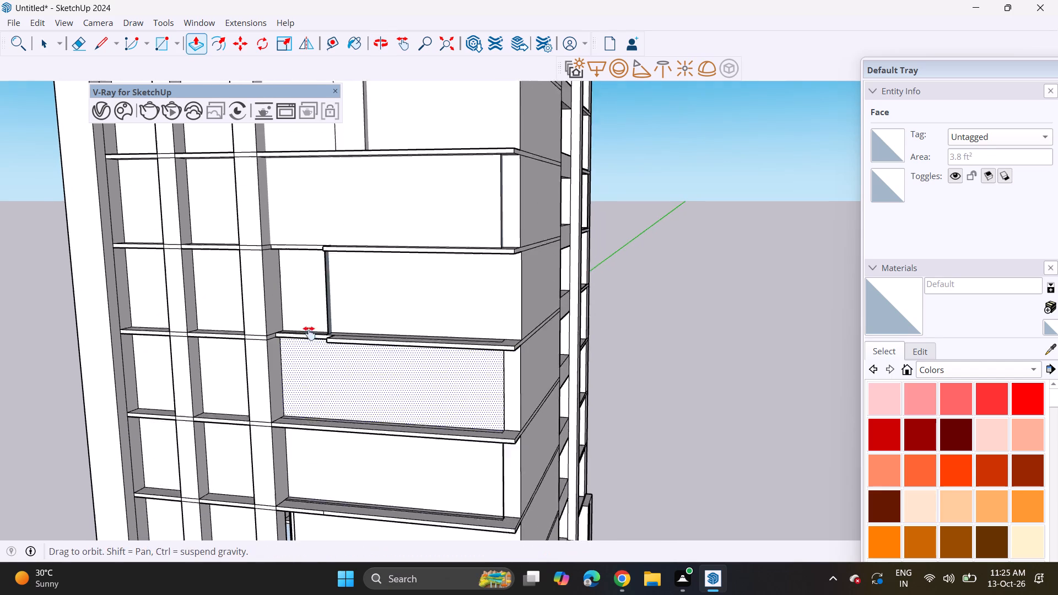
shift+middle_drag(309, 333, 306, 318)
shift+middle_drag(304, 468, 304, 370)
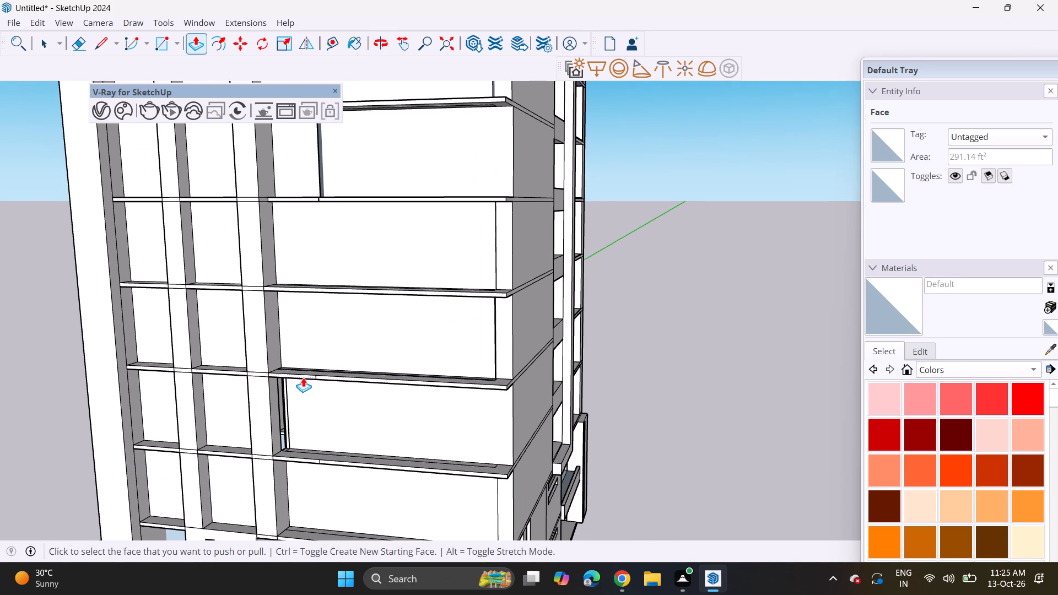
double_click(303, 376)
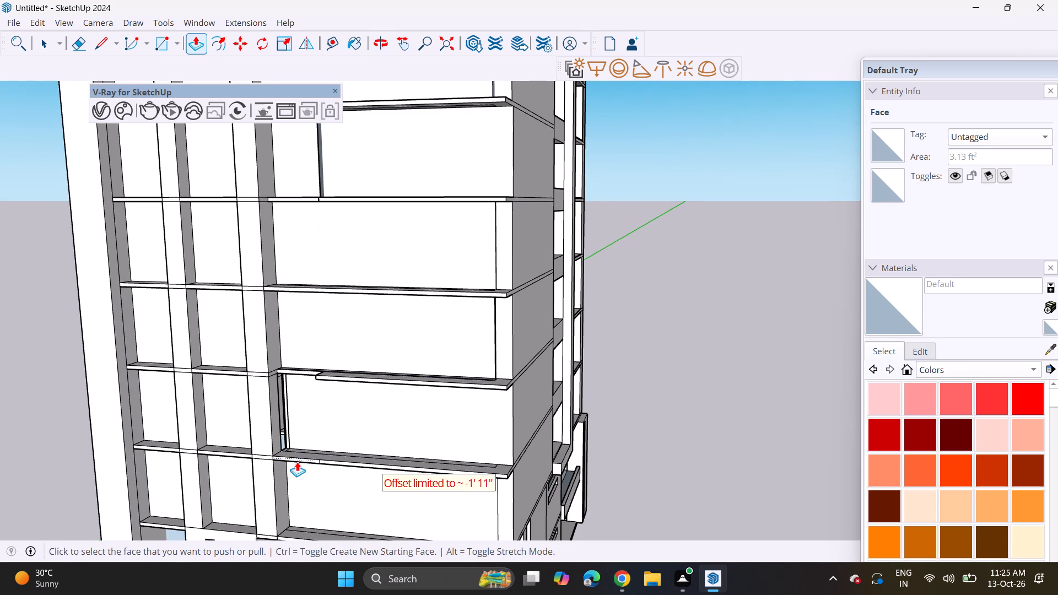
double_click(297, 462)
middle_drag(305, 504, 296, 376)
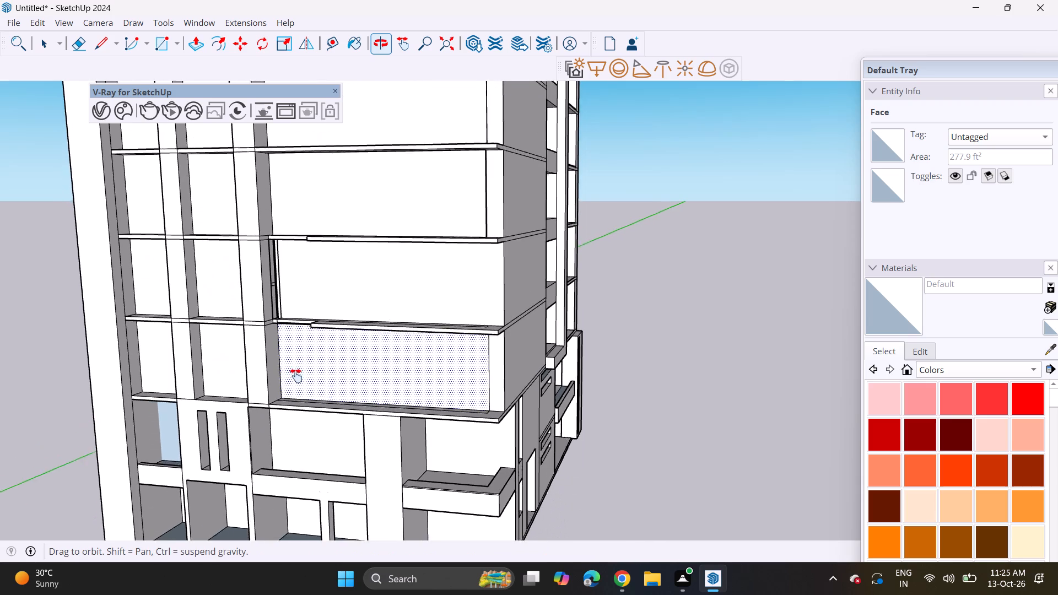
Push the recessed pier-side section of the eleventh corner ledge from the top further back toward the wall.
middle_drag(296, 376, 287, 423)
middle_drag(292, 425, 175, 430)
middle_drag(175, 430, 341, 503)
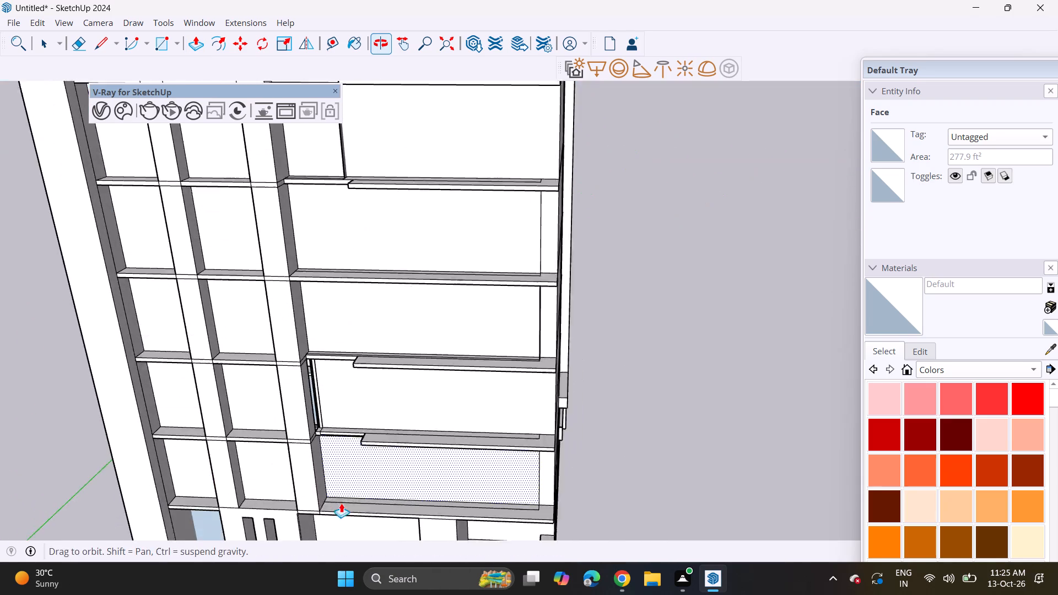
middle_drag(341, 503, 339, 500)
scroll(358, 470, up, 10)
click(334, 428)
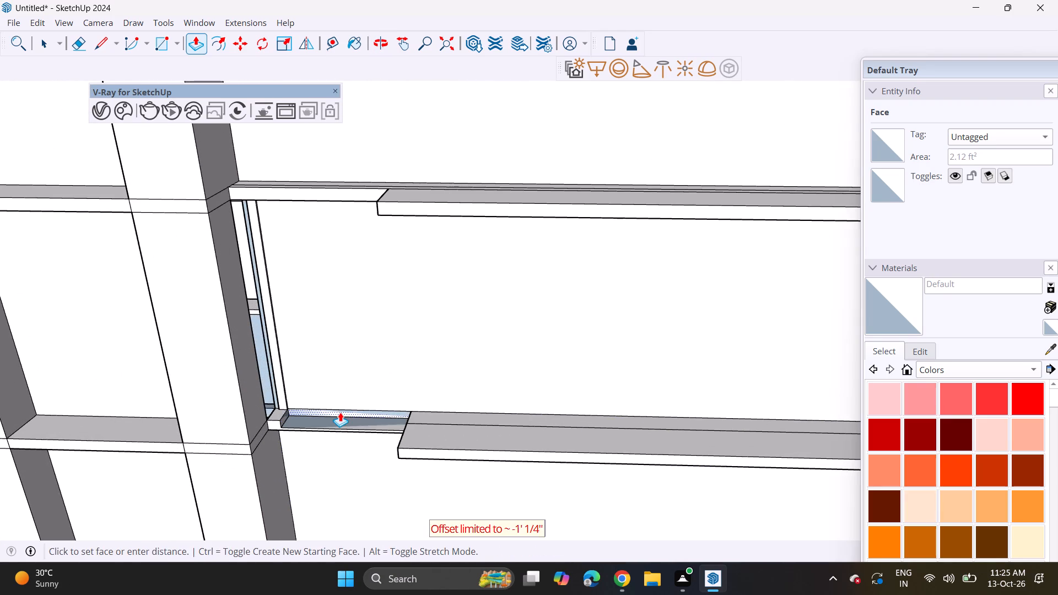
click(340, 412)
double_click(270, 425)
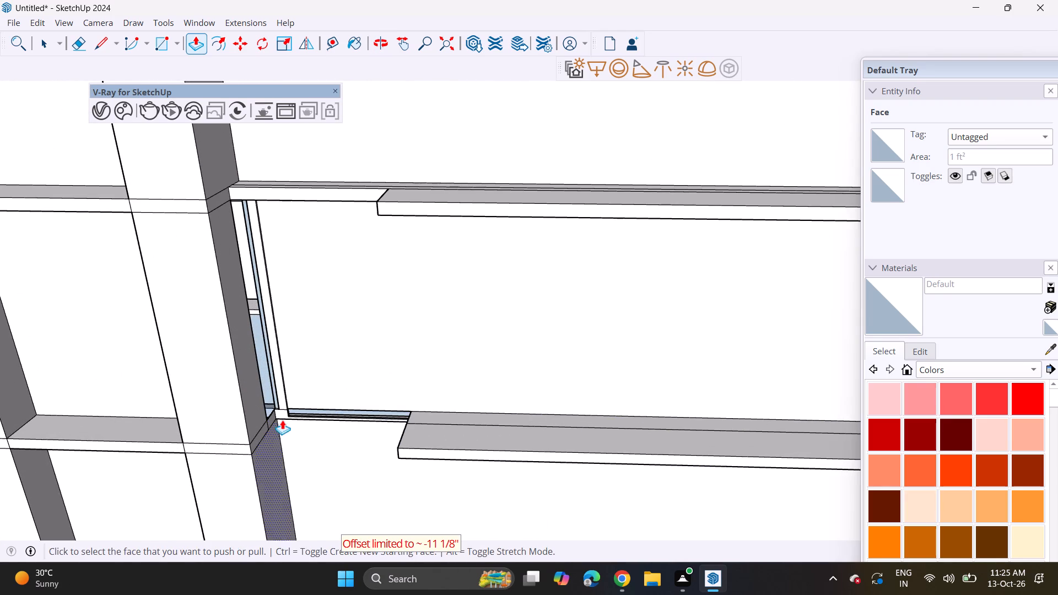
click(311, 411)
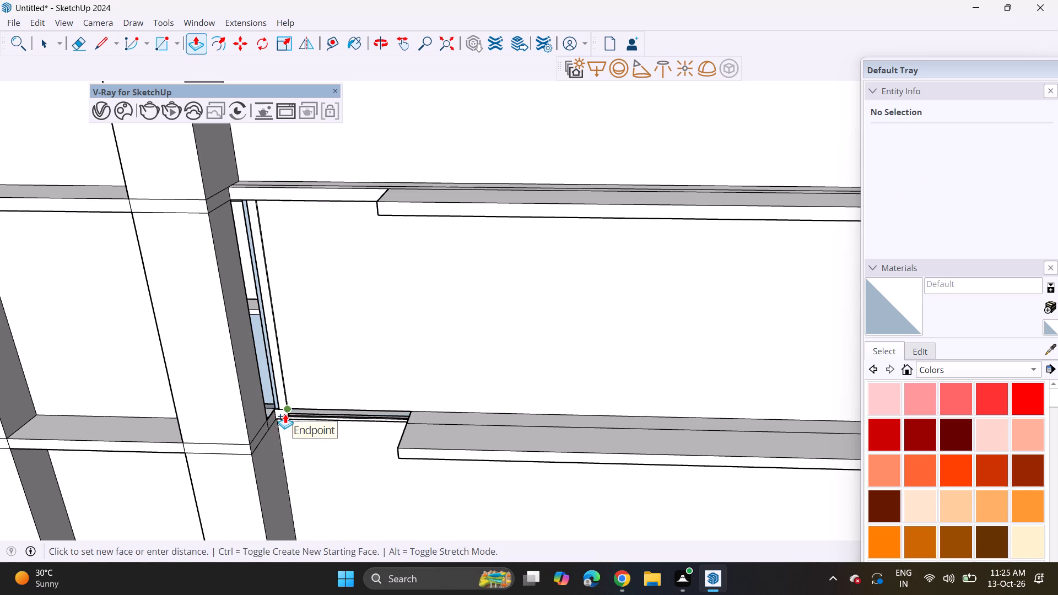
click(276, 423)
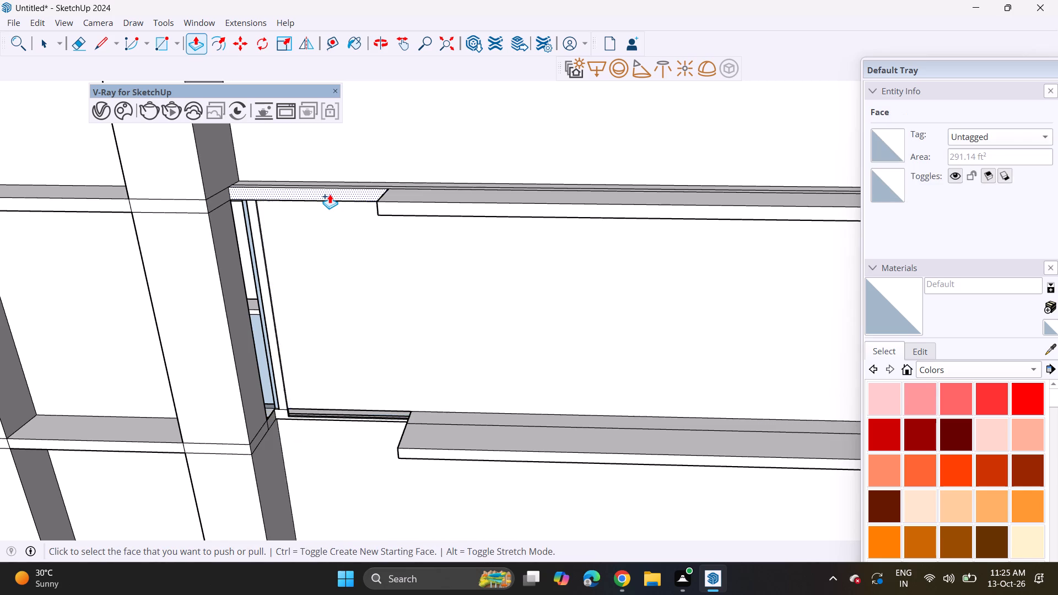
Push the recessed pier-side section of the tenth corner ledge from the top slightly further back.
click(330, 194)
click(330, 194)
click(338, 194)
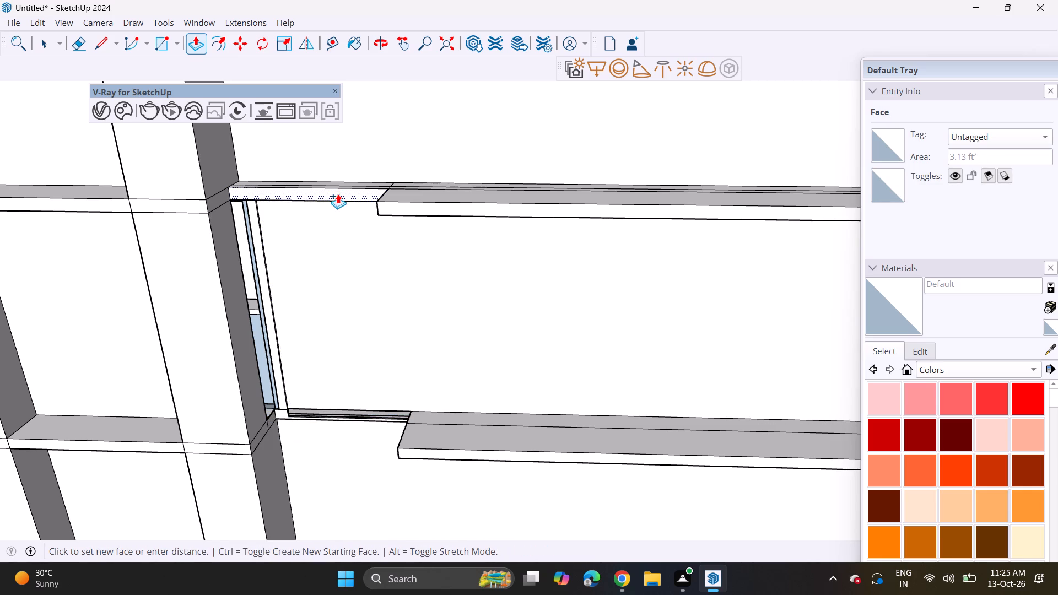
click(341, 189)
click(337, 197)
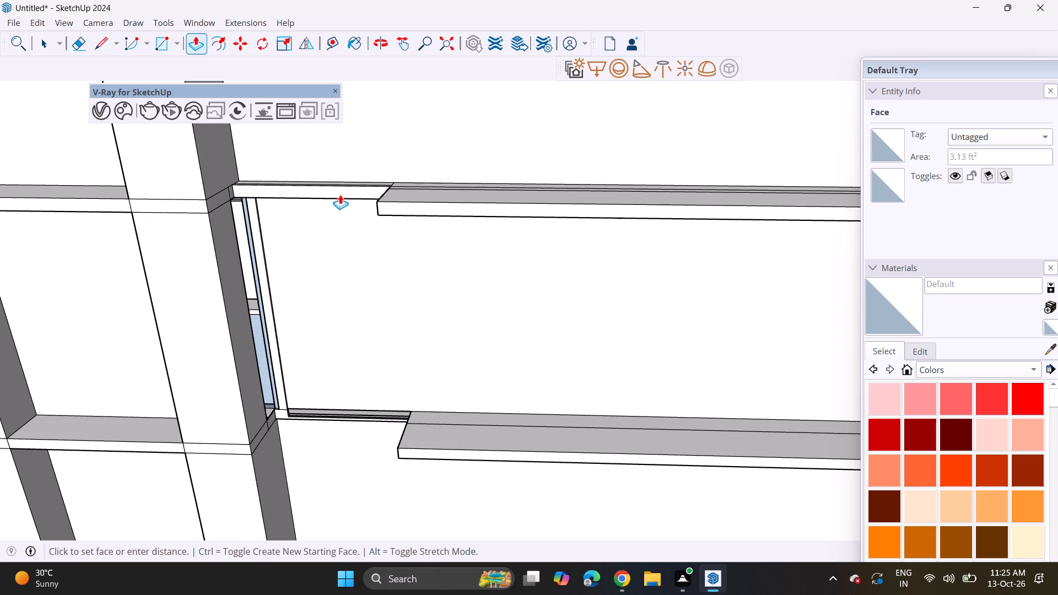
click(344, 188)
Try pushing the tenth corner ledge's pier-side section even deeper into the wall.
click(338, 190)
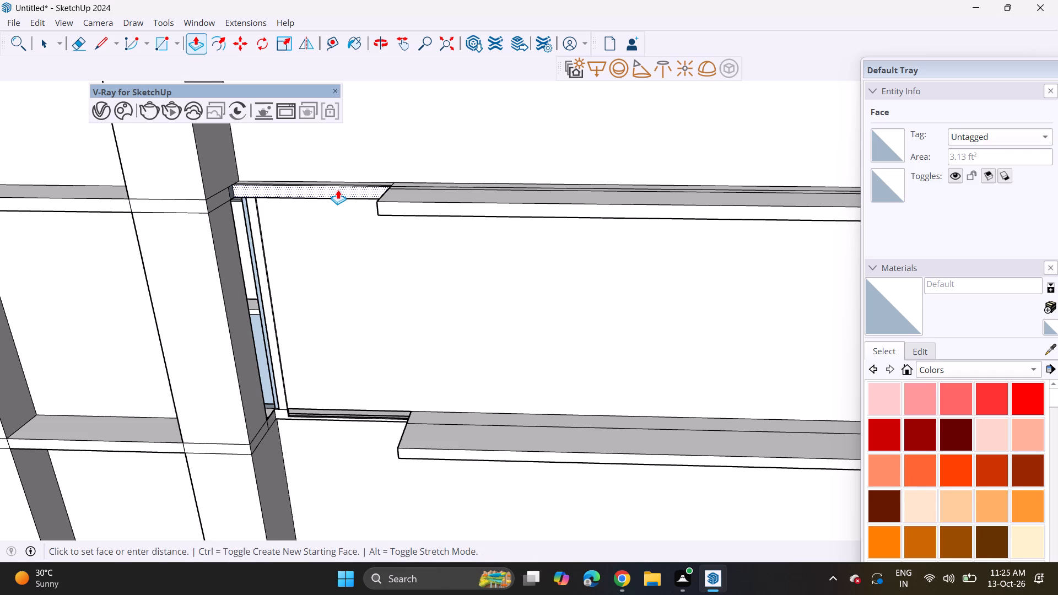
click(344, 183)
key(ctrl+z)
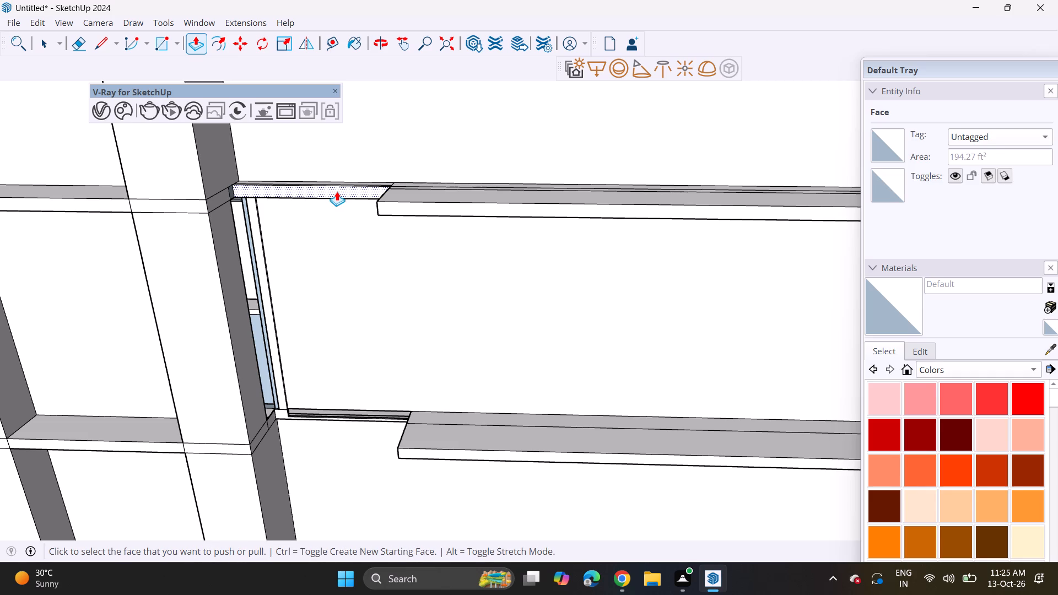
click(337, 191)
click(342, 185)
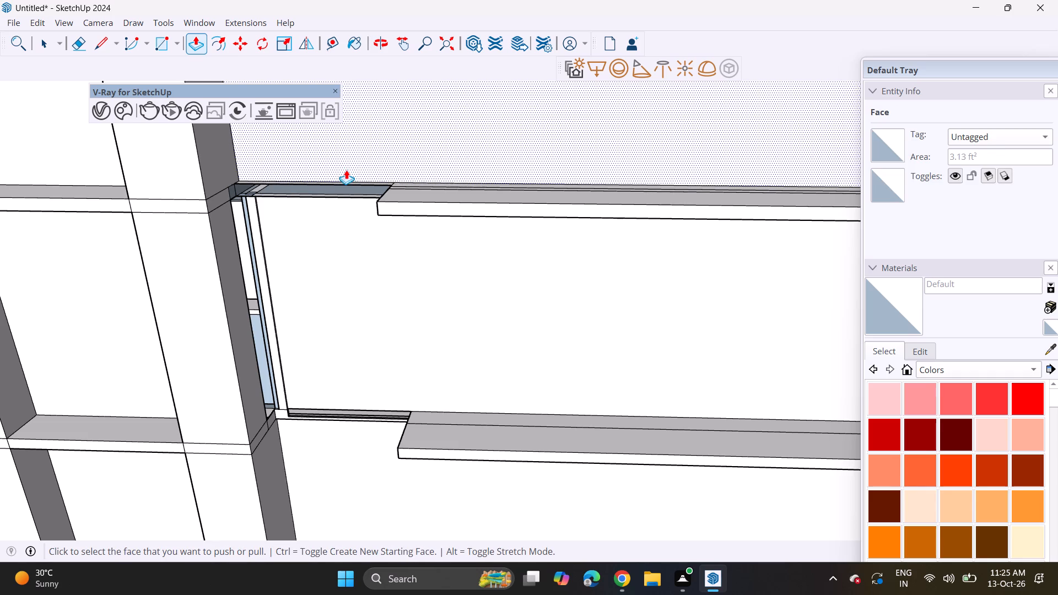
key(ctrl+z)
Push the recessed pier-side section of the eighth corner ledge from the top further back.
scroll(344, 168, down, 6)
shift+middle_drag(352, 163, 388, 512)
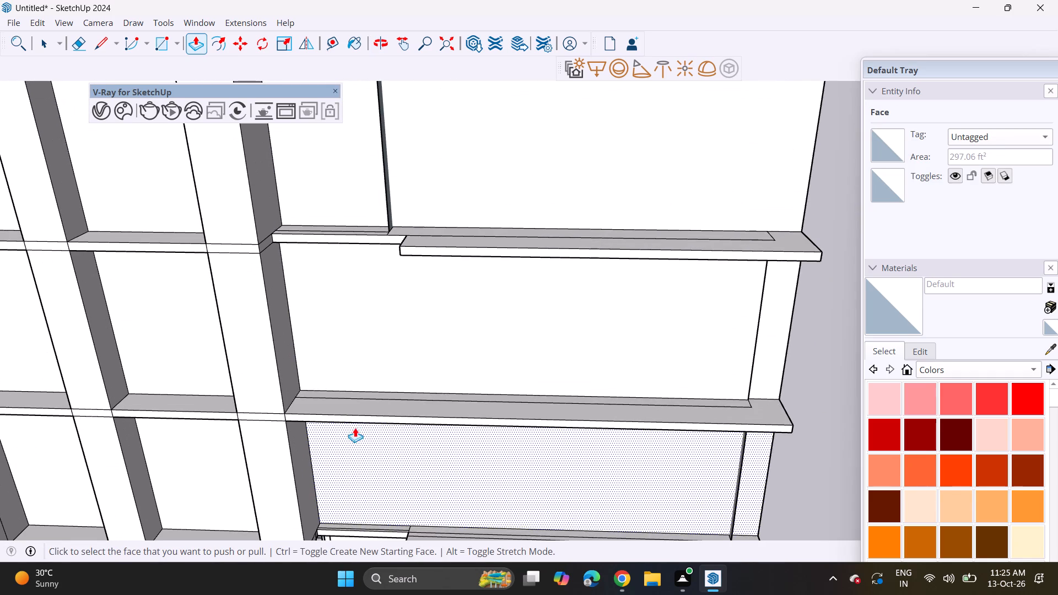
click(370, 239)
click(381, 224)
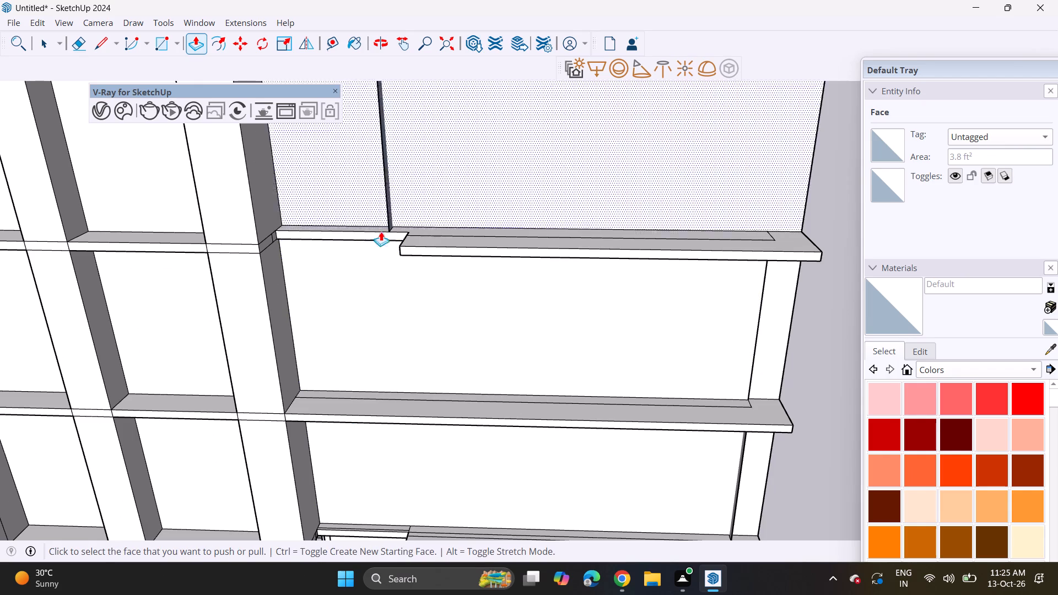
click(384, 235)
click(390, 225)
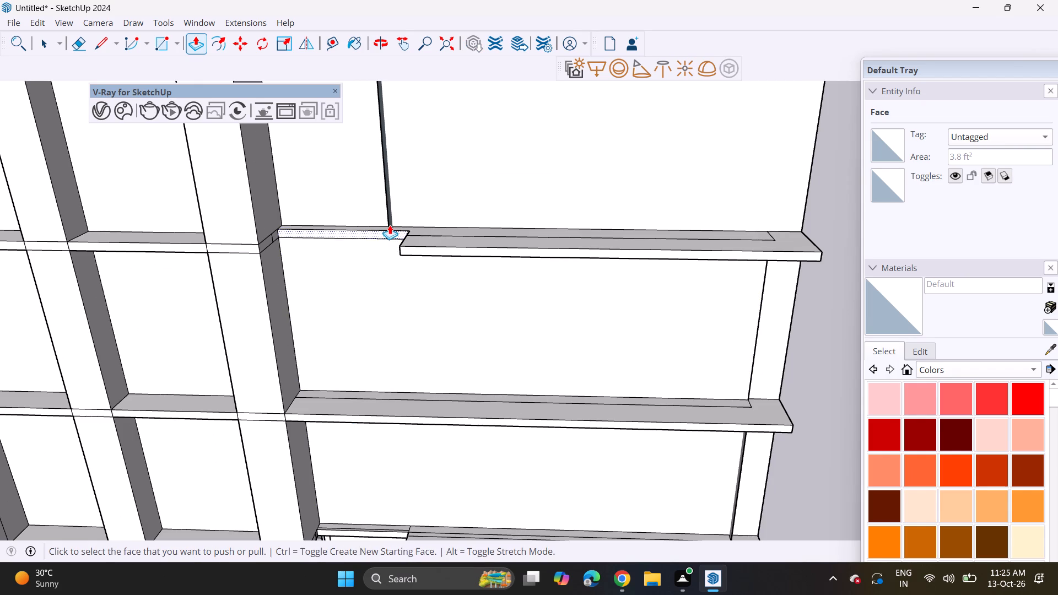
Erase the narrow vertical sliver on the corner wall just below the seventh ledge from the top.
shift+middle_drag(374, 180, 415, 487)
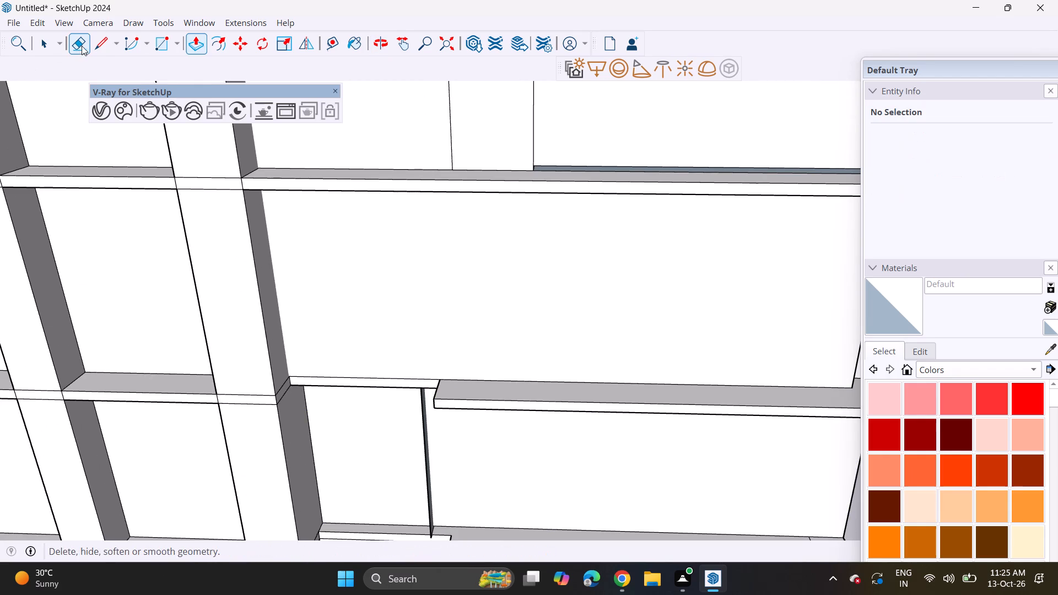
drag(82, 46, 87, 49)
click(430, 489)
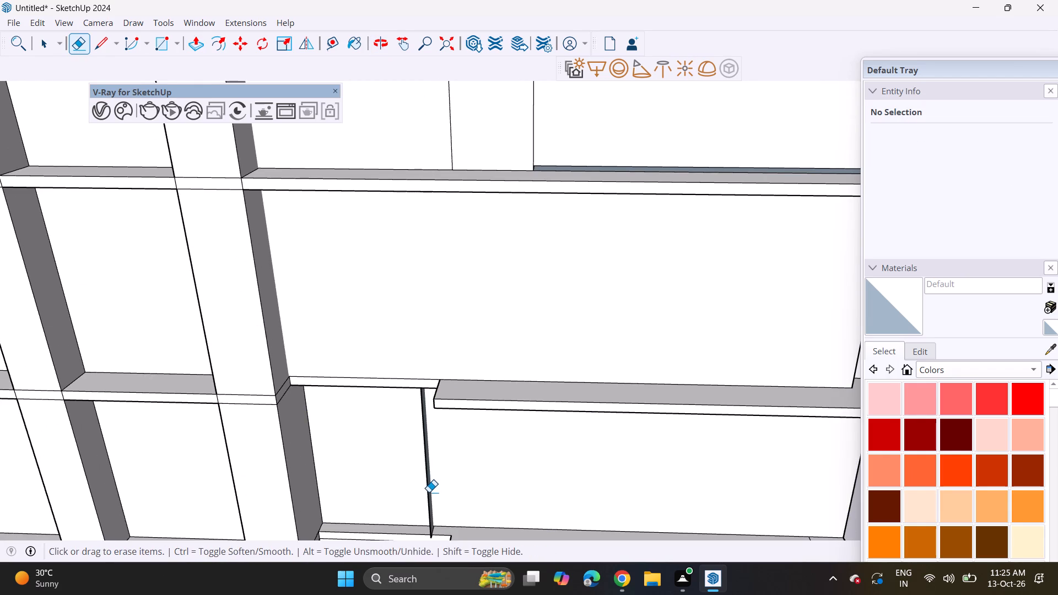
click(429, 492)
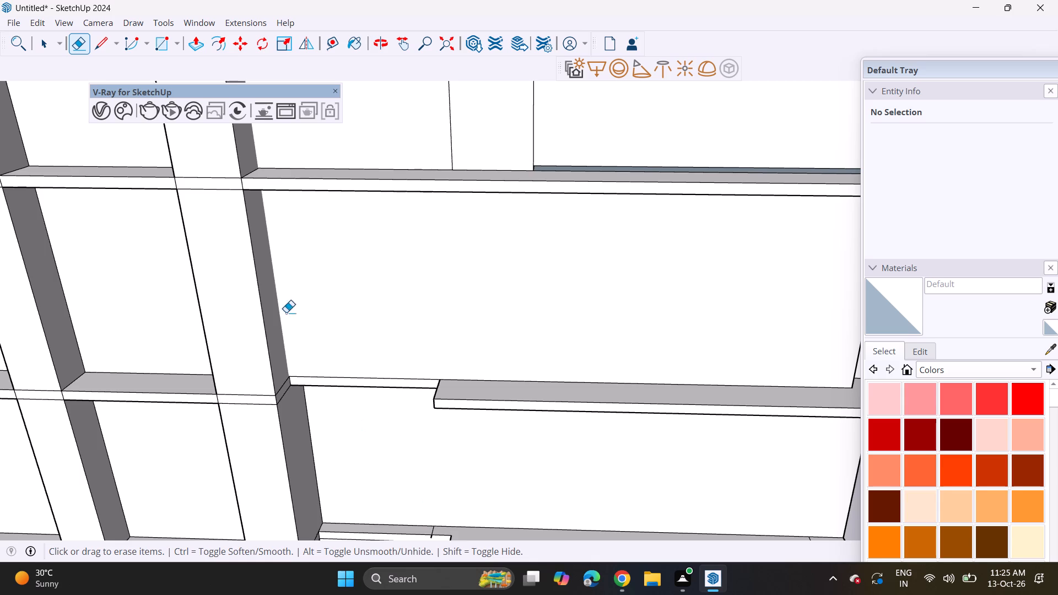
Push back the pier-side section of the seventh corner ledge from the top and the wall face above it.
click(188, 39)
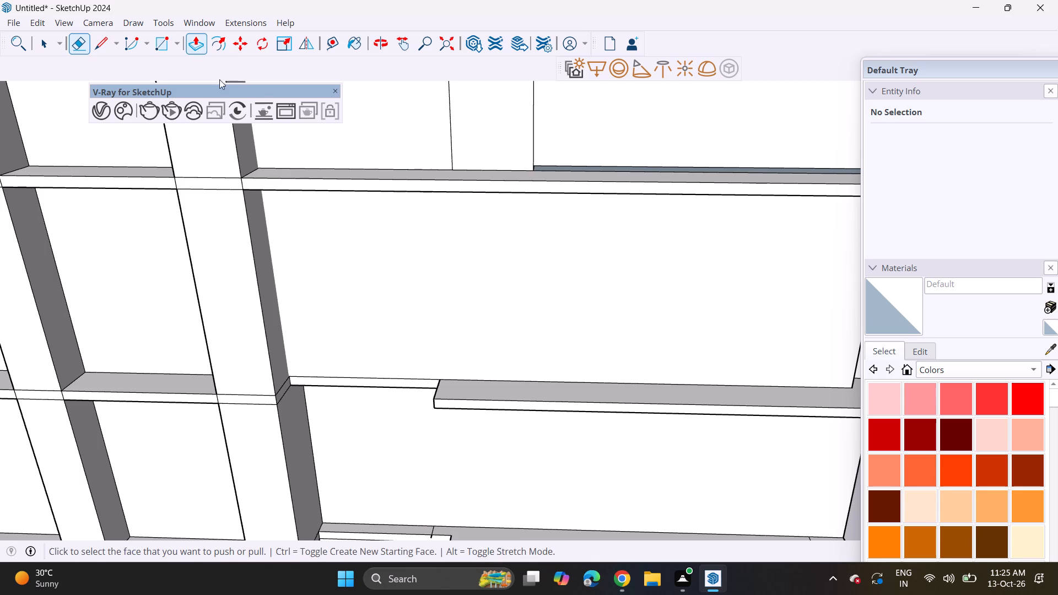
click(356, 380)
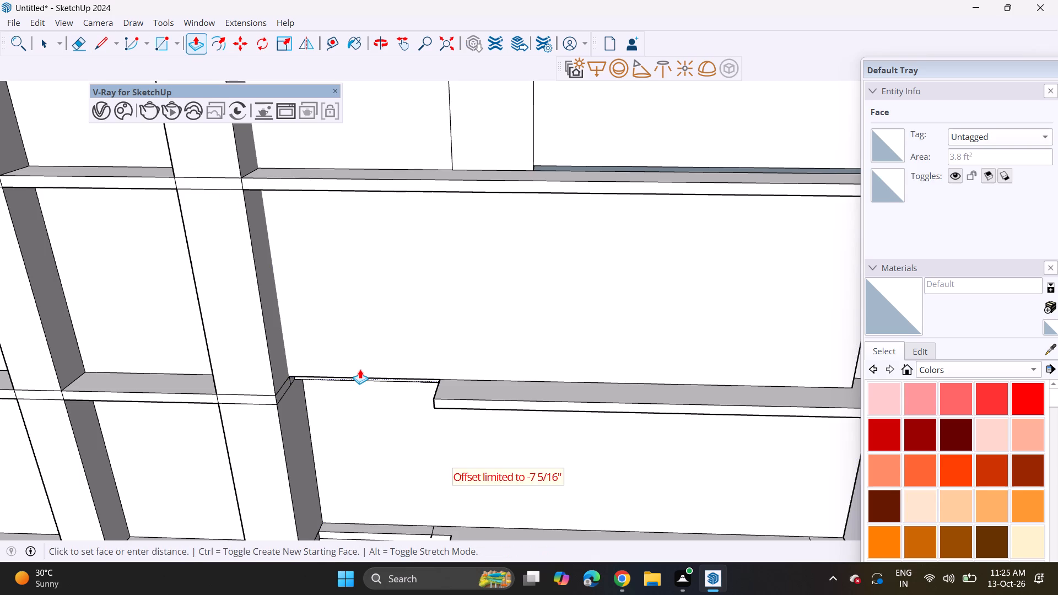
click(353, 385)
click(359, 353)
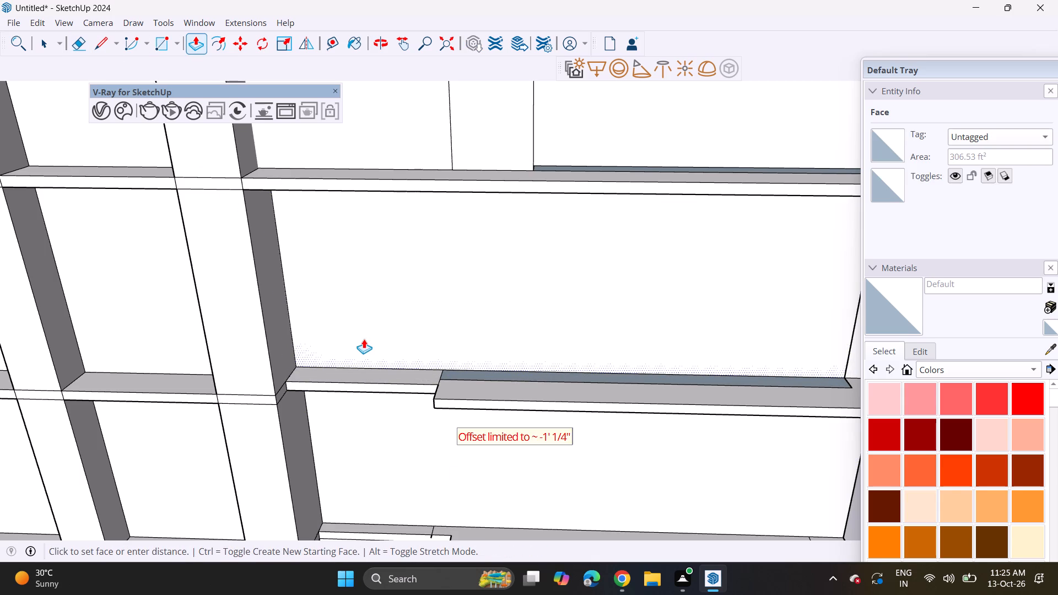
click(359, 349)
click(357, 384)
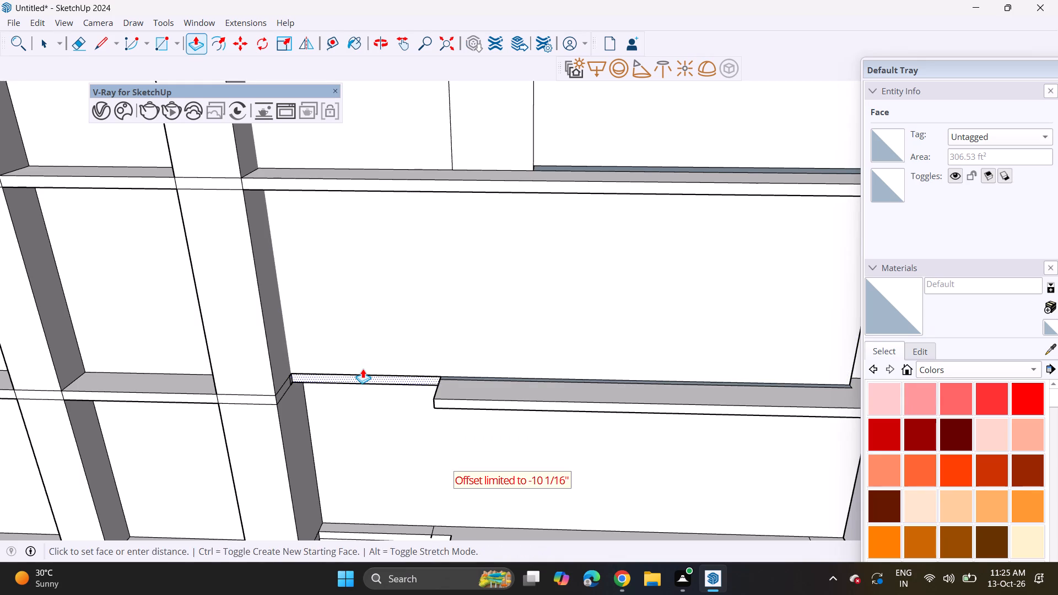
click(363, 369)
Push back the pier-side section of the fifth corner ledge from the top and the pier-side wall panel beneath it.
shift+middle_drag(361, 267, 359, 444)
middle_drag(354, 198, 380, 401)
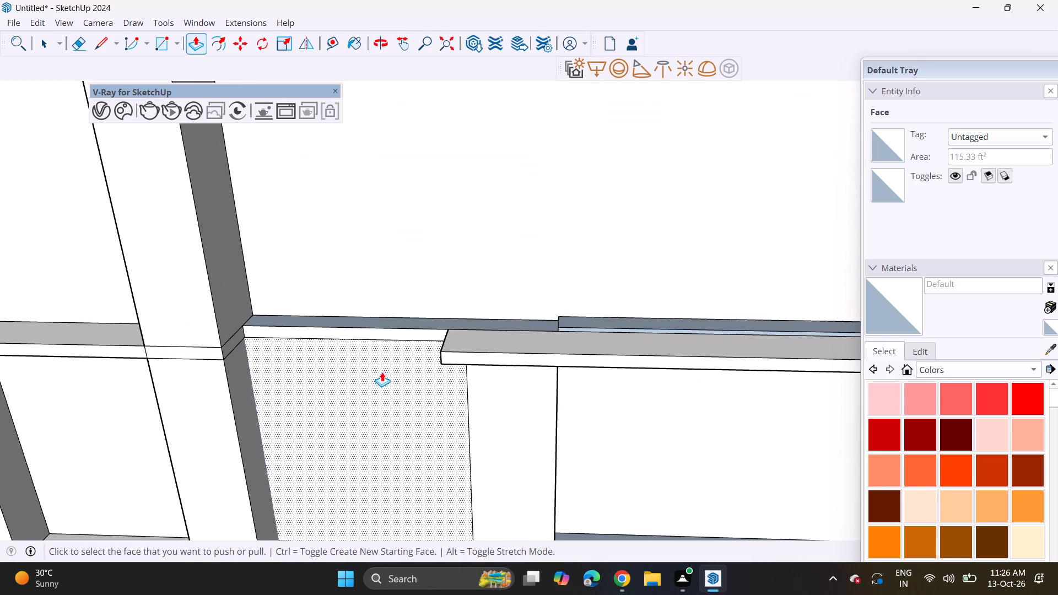
click(390, 332)
click(394, 317)
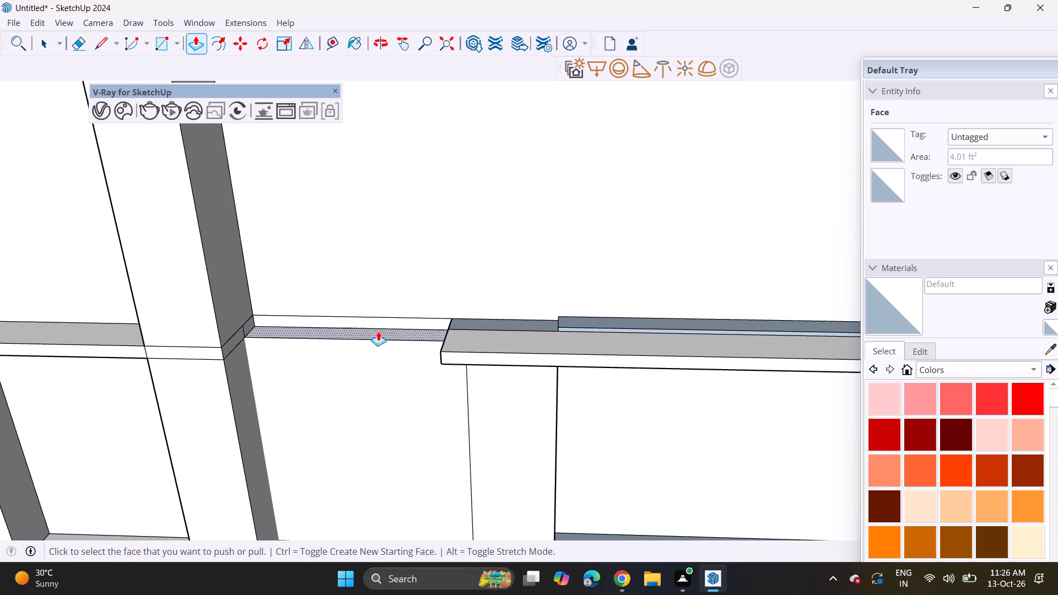
click(374, 367)
click(377, 356)
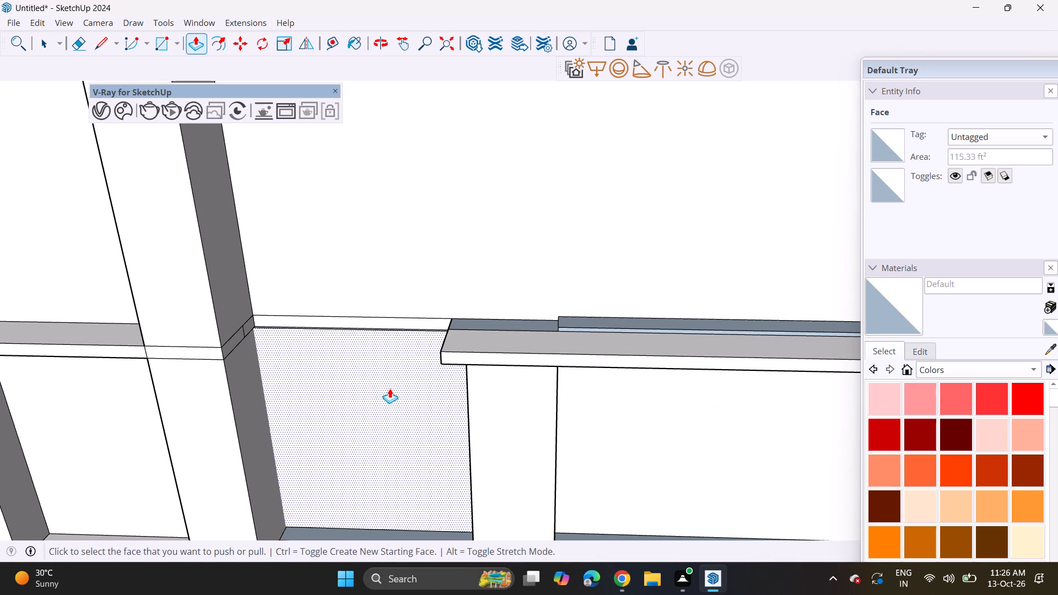
Push back the pier-side section of the fourth corner ledge from the top and level the strip on top of it.
shift+middle_drag(413, 345, 421, 508)
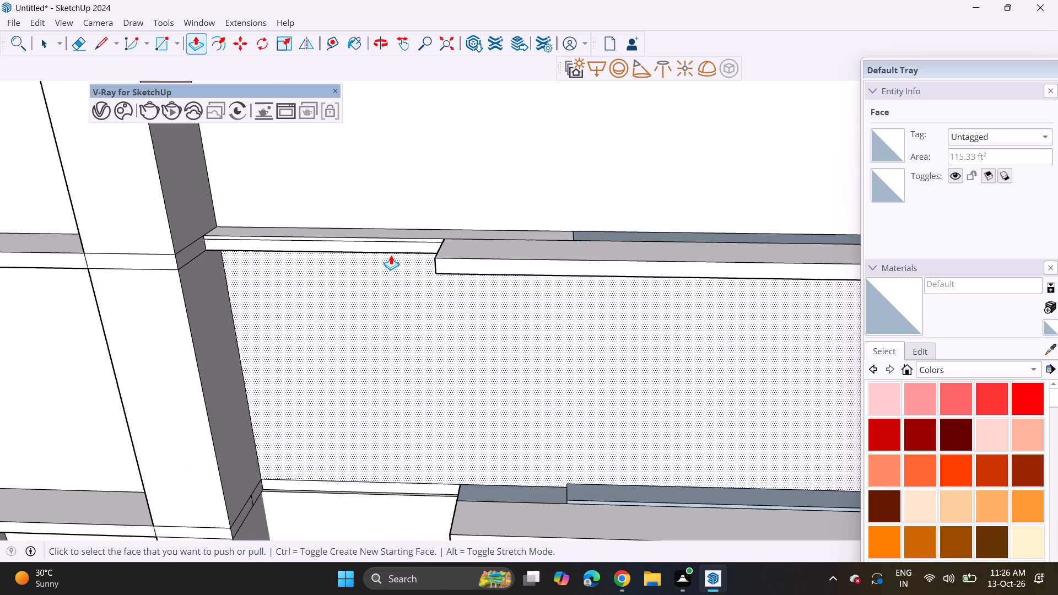
click(395, 246)
click(401, 234)
click(391, 234)
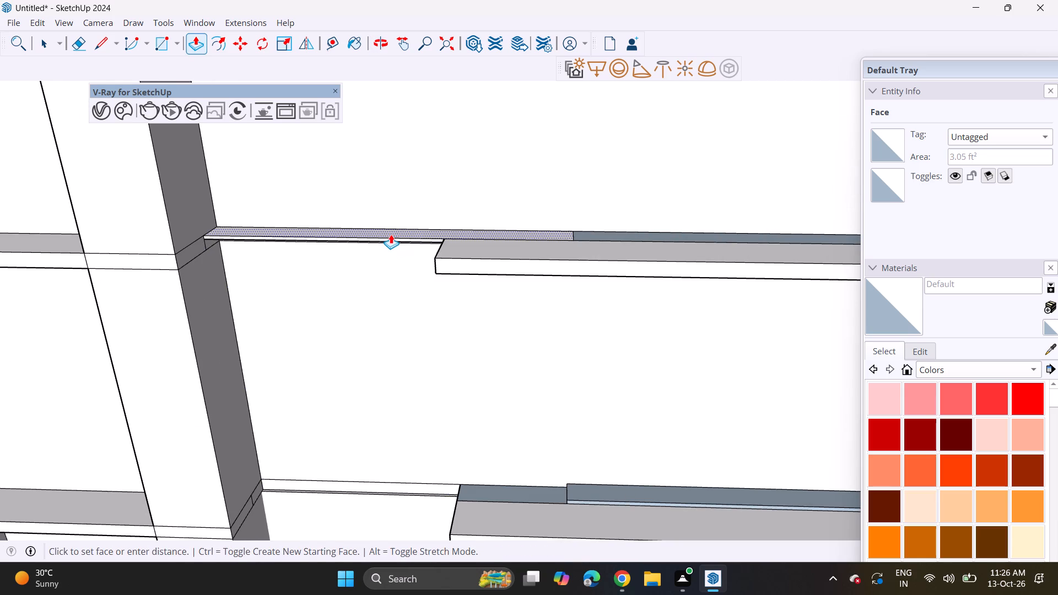
click(396, 225)
click(398, 231)
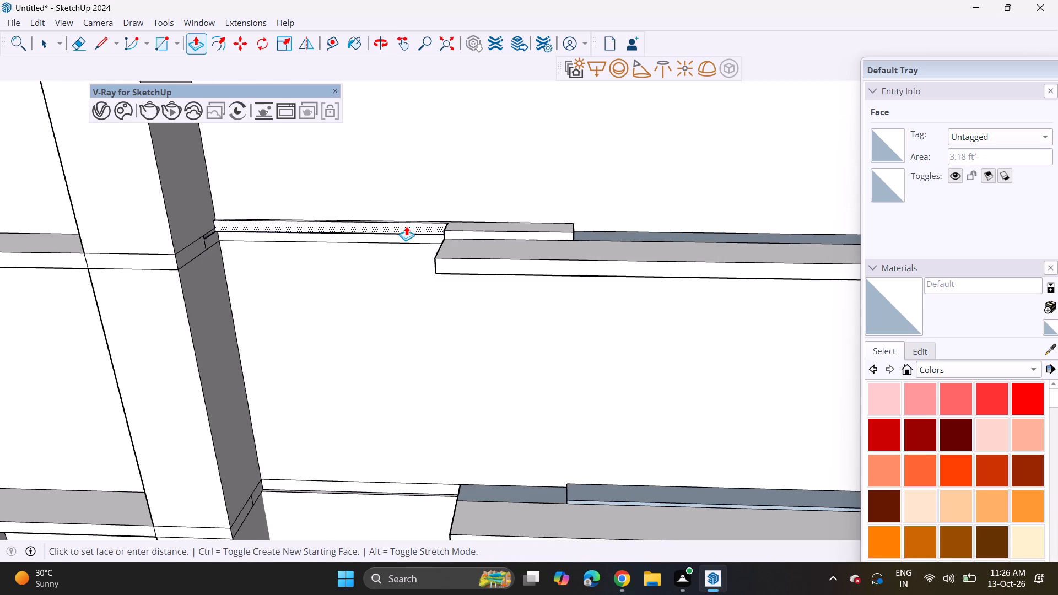
click(406, 226)
click(510, 223)
click(508, 234)
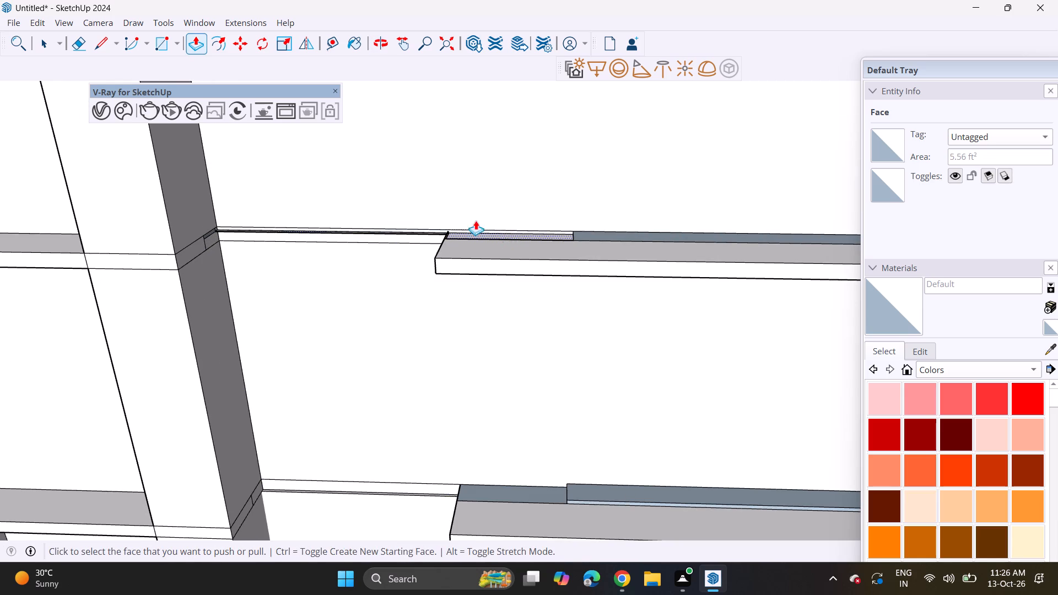
Push the recessed pier-side sections of the second and uppermost corner ledges further back toward the wall.
shift+middle_drag(439, 178, 451, 380)
middle_drag(434, 234, 434, 472)
middle_drag(390, 333, 382, 137)
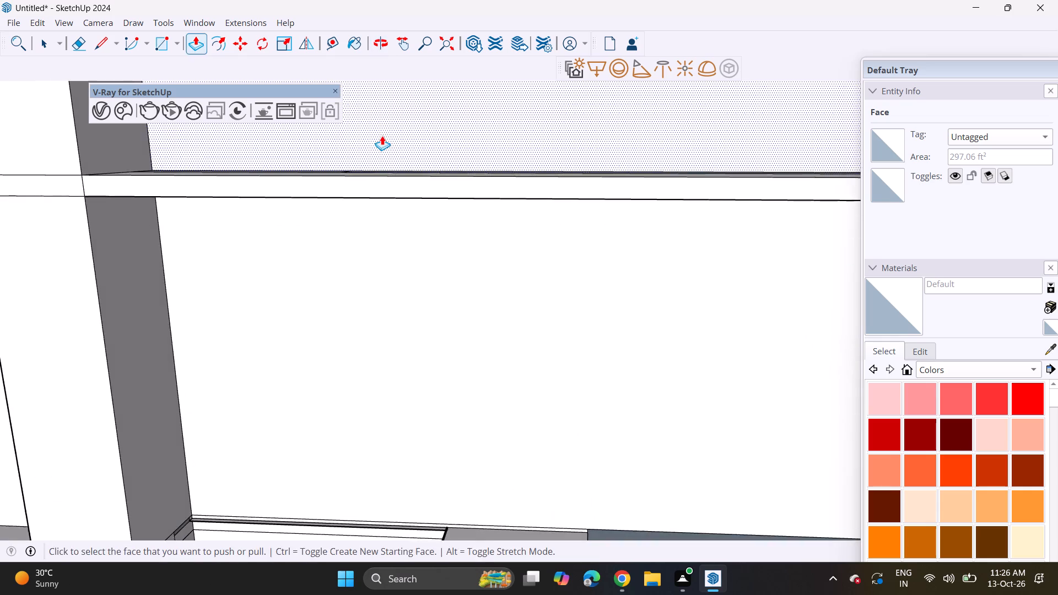
middle_drag(382, 138, 373, 479)
shift+middle_drag(347, 243, 385, 430)
click(412, 321)
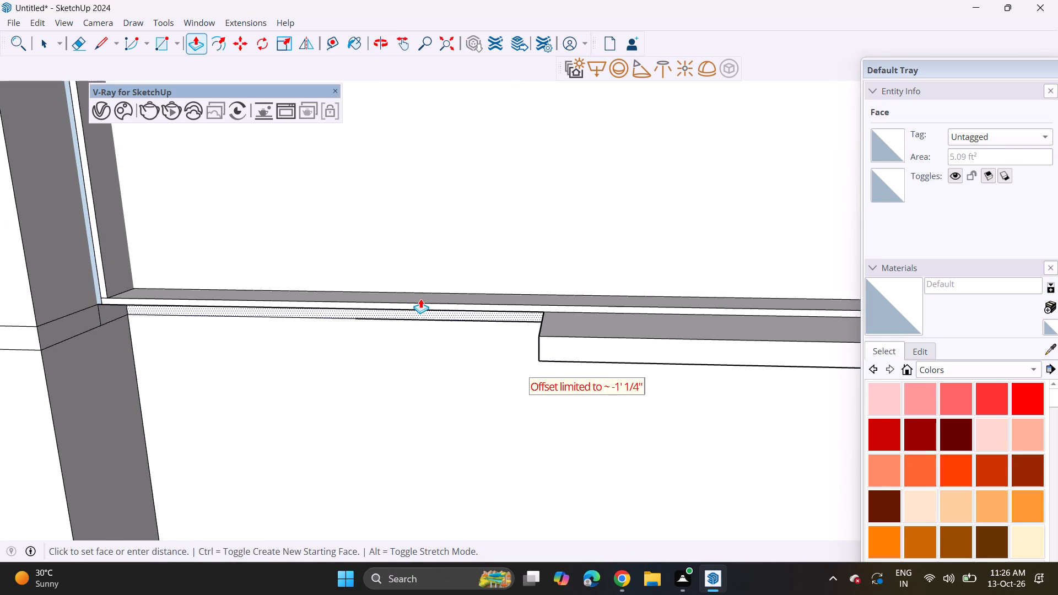
click(420, 299)
click(418, 304)
click(420, 297)
shift+middle_drag(437, 276, 437, 305)
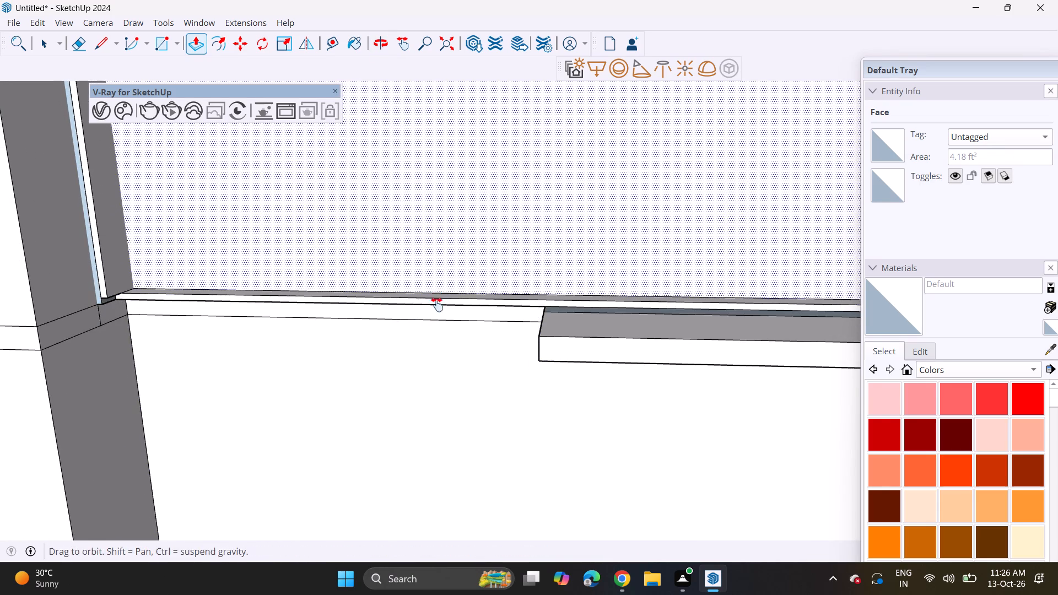
shift+middle_drag(437, 305, 440, 459)
shift+middle_drag(425, 241, 431, 465)
click(417, 262)
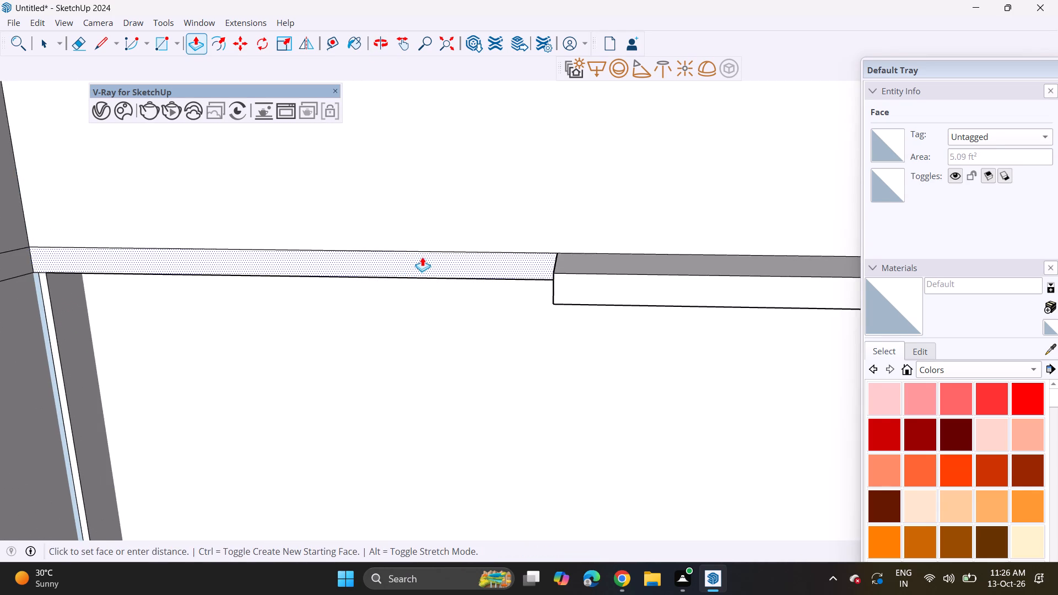
click(418, 259)
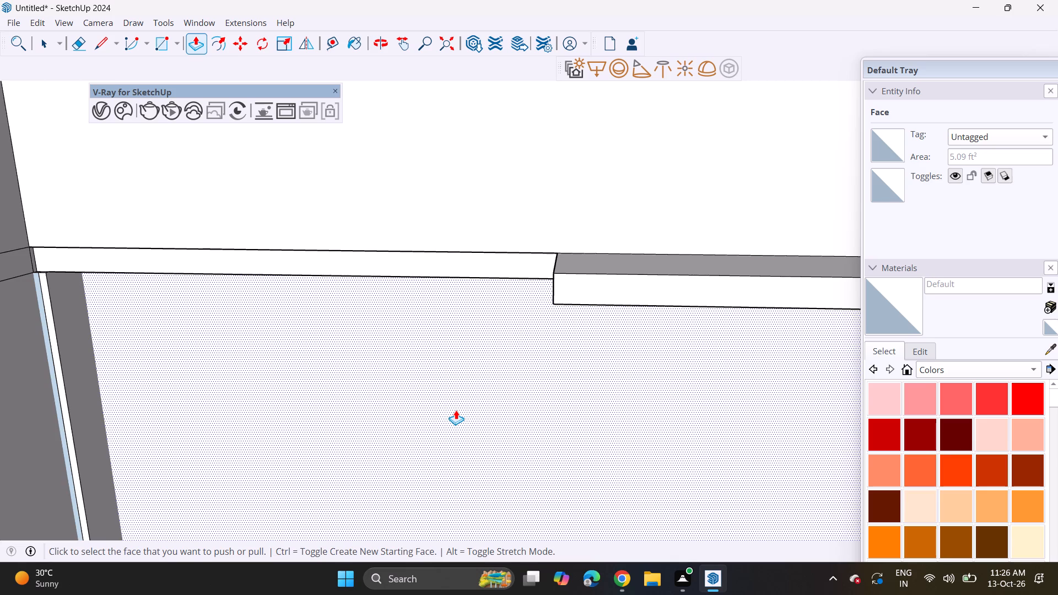
Examine the recessed corner ledges down the full height of the tower's front facade.
scroll(456, 410, down, 18)
middle_drag(483, 473, 421, 253)
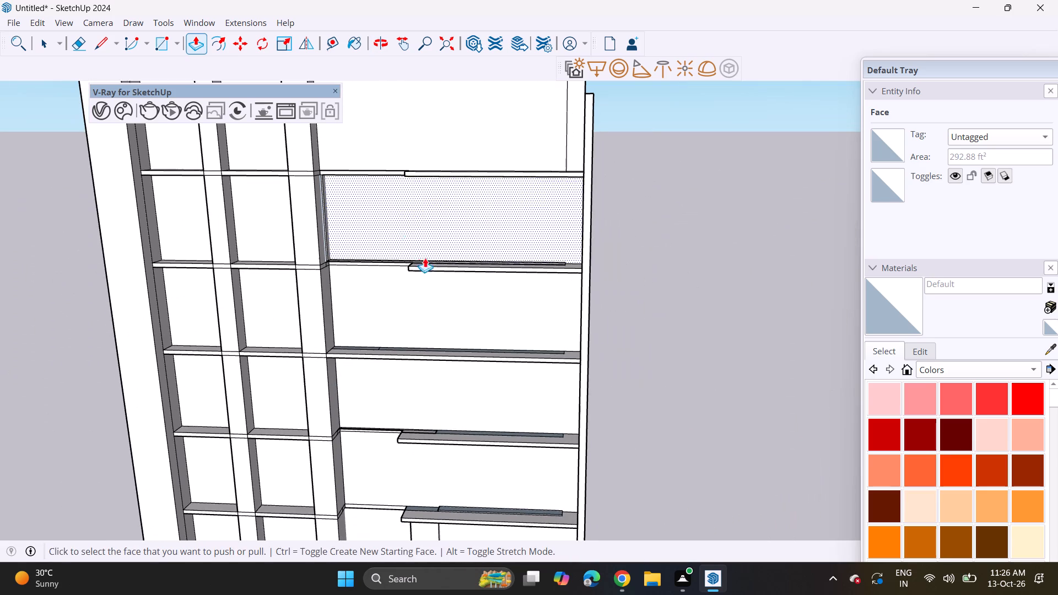
scroll(439, 443, down, 3)
middle_drag(439, 443, 395, 349)
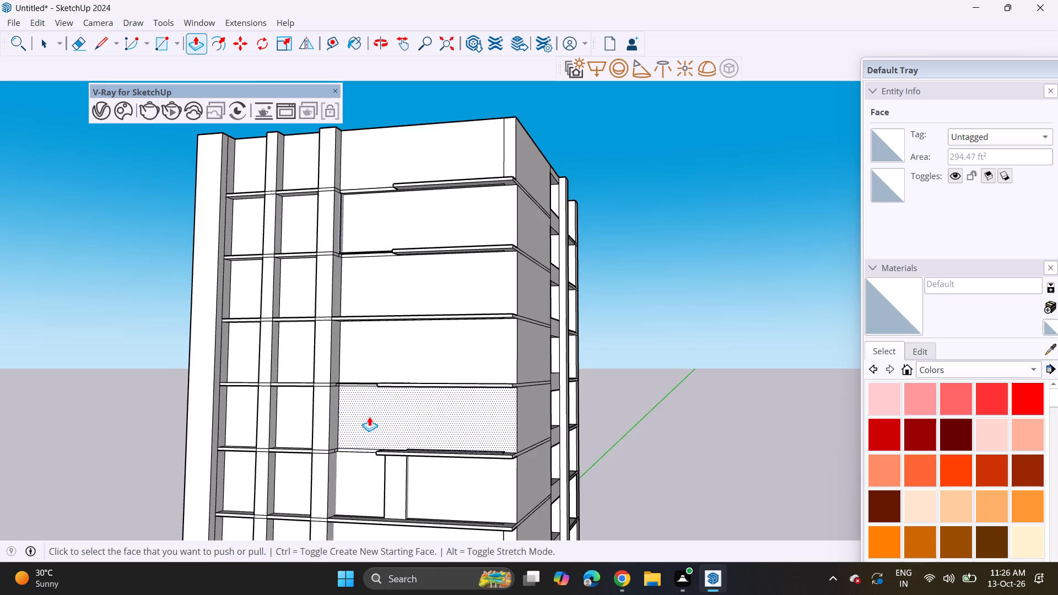
shift+middle_drag(369, 416, 365, 131)
shift+middle_drag(348, 462, 368, 234)
middle_drag(369, 233, 370, 273)
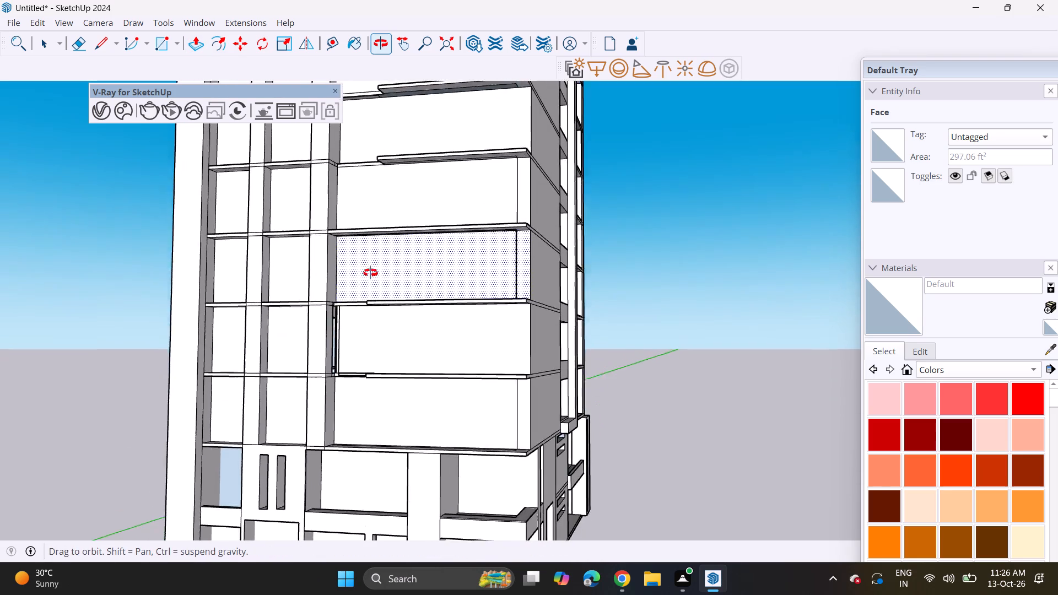
Raise the top faces of the two lowest short corner ledges by the same small amount.
middle_drag(370, 273, 377, 354)
scroll(409, 412, up, 7)
click(407, 414)
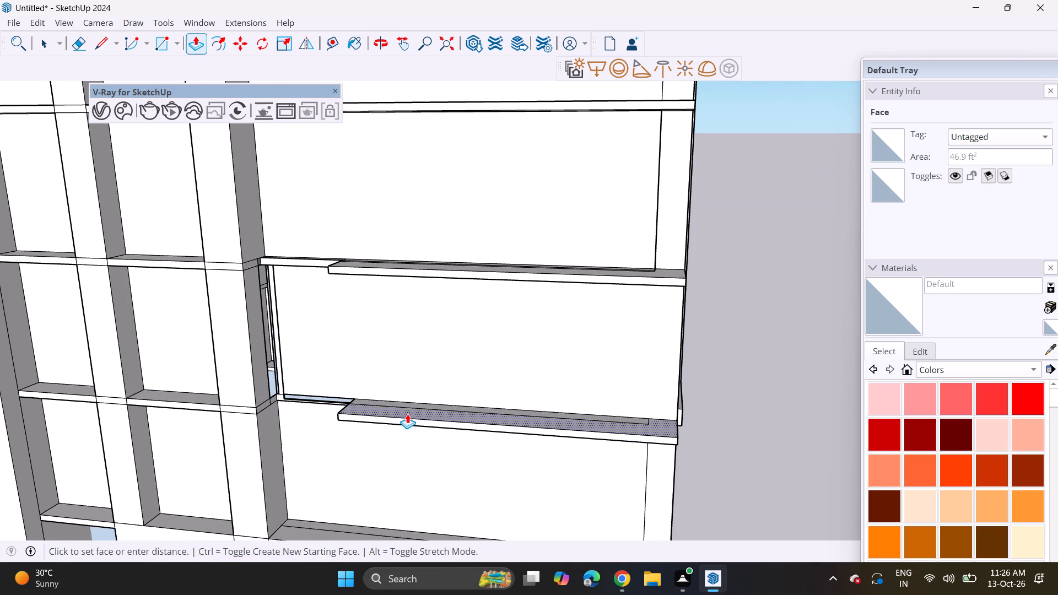
click(409, 405)
middle_drag(414, 253, 414, 340)
double_click(414, 358)
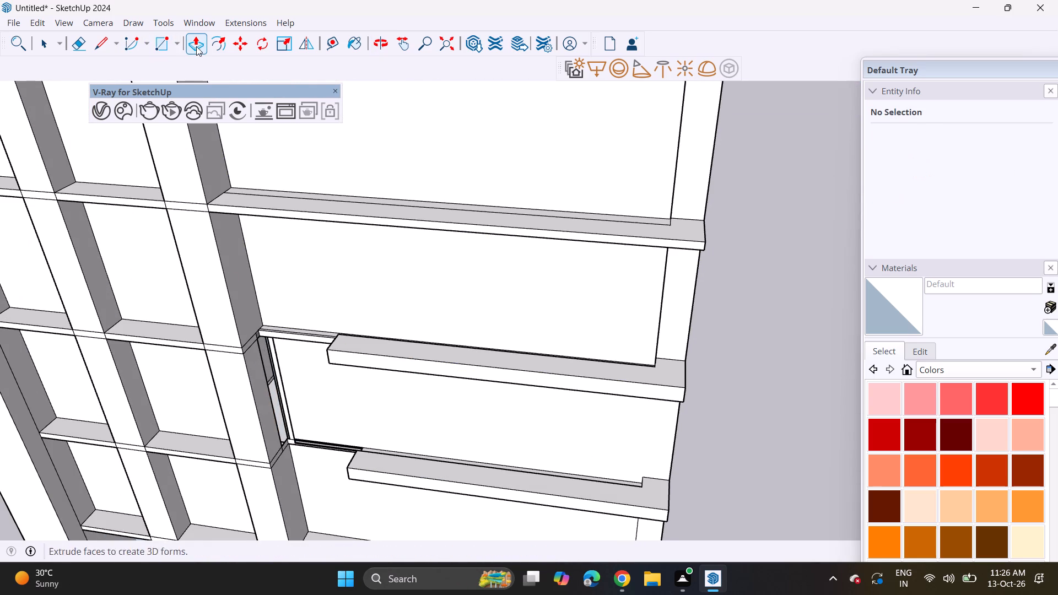
Draw a rectangle closing the narrow opening in the pier's side face between the two lowest short corner ledges.
click(157, 44)
middle_drag(223, 429, 182, 236)
middle_drag(243, 213, 180, 278)
scroll(180, 278, up, 1)
scroll(267, 220, up, 3)
scroll(226, 197, up, 3)
click(236, 143)
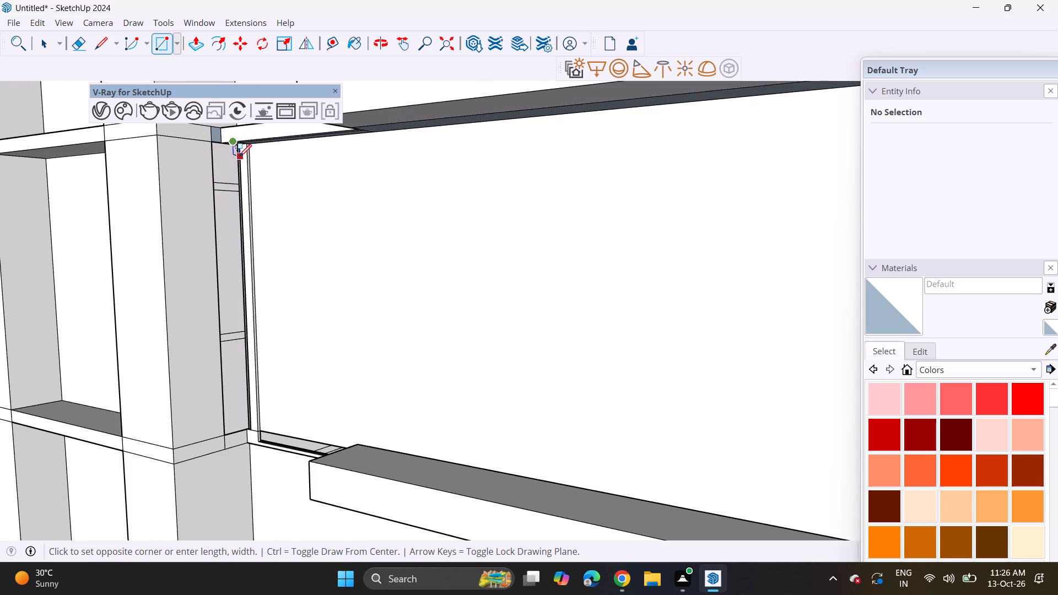
click(239, 150)
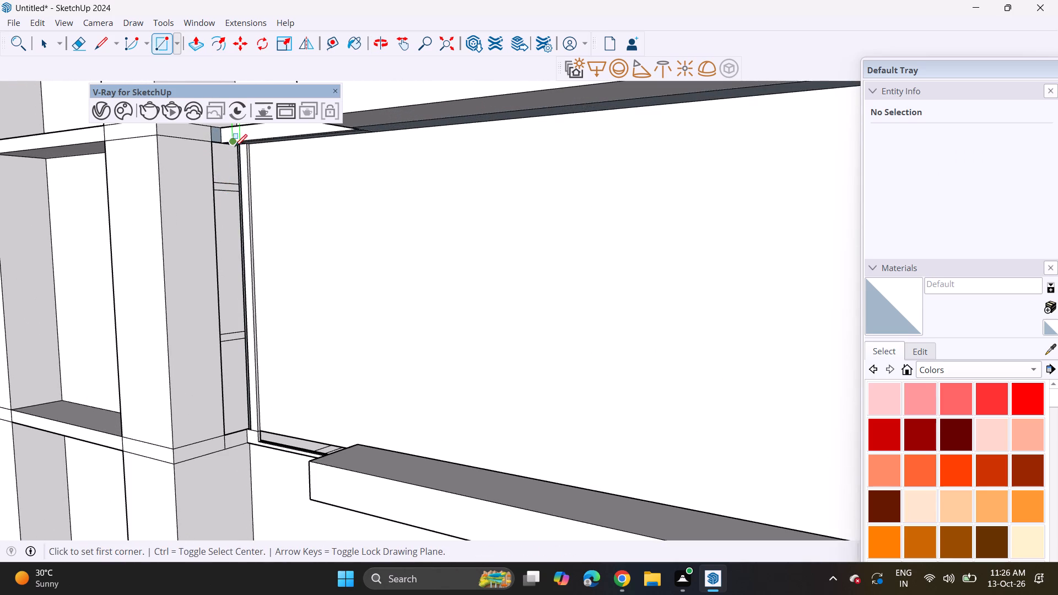
scroll(231, 148, up, 6)
scroll(261, 126, down, 4)
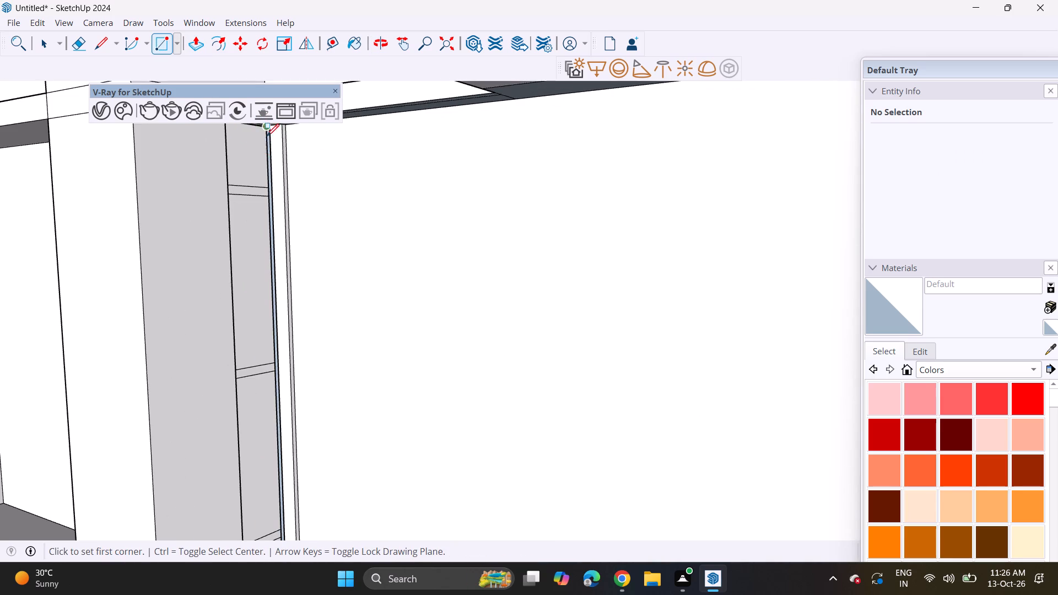
click(271, 127)
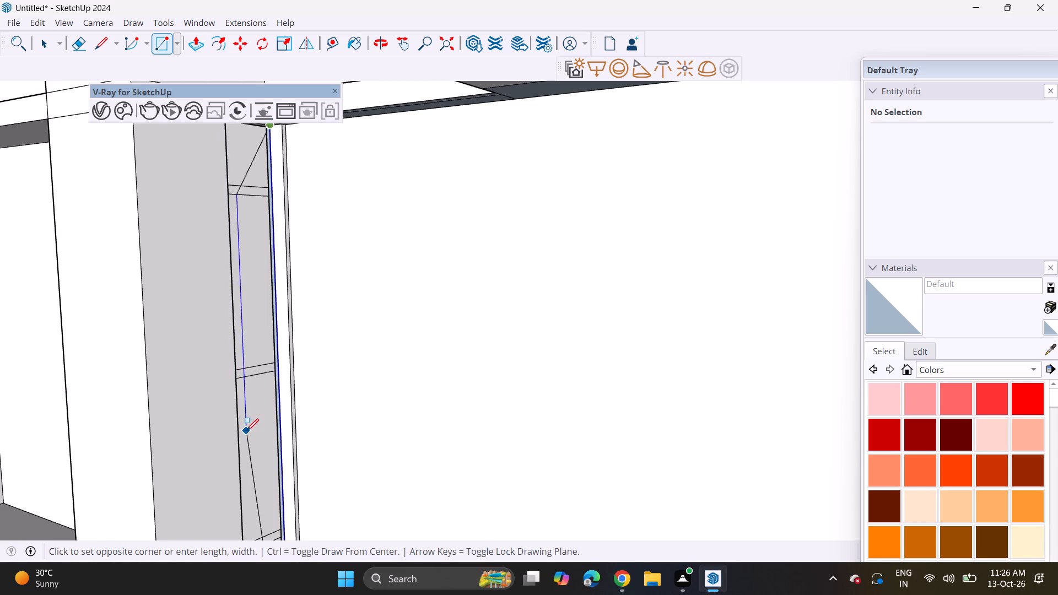
middle_drag(246, 431, 214, 321)
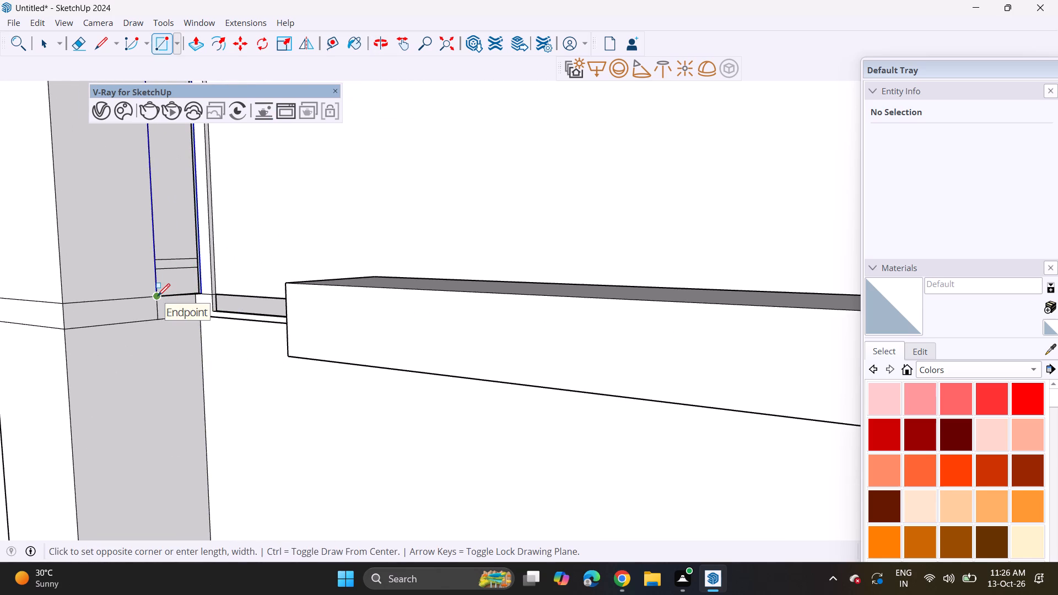
click(158, 296)
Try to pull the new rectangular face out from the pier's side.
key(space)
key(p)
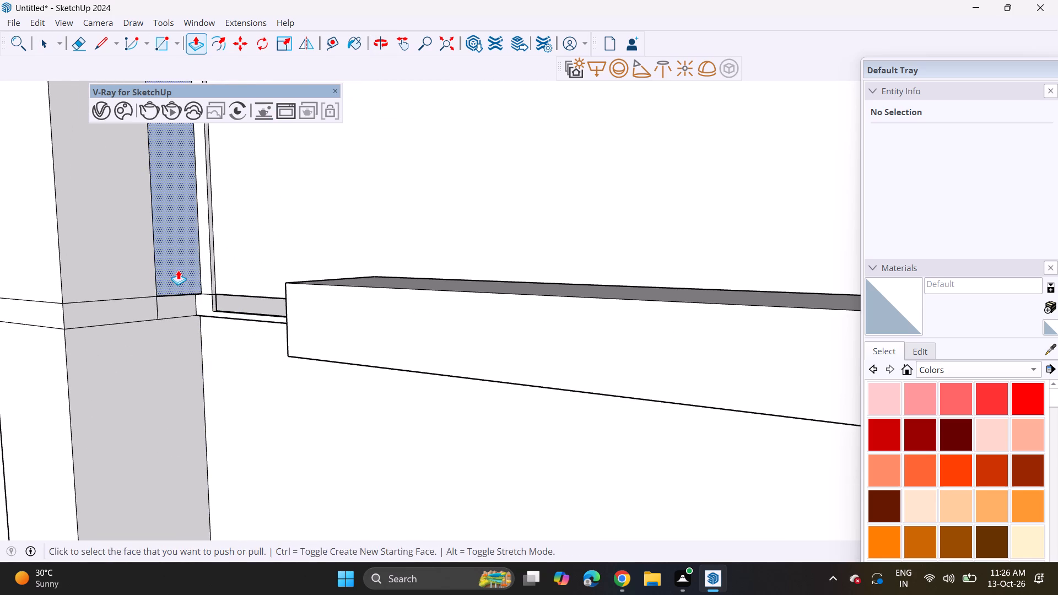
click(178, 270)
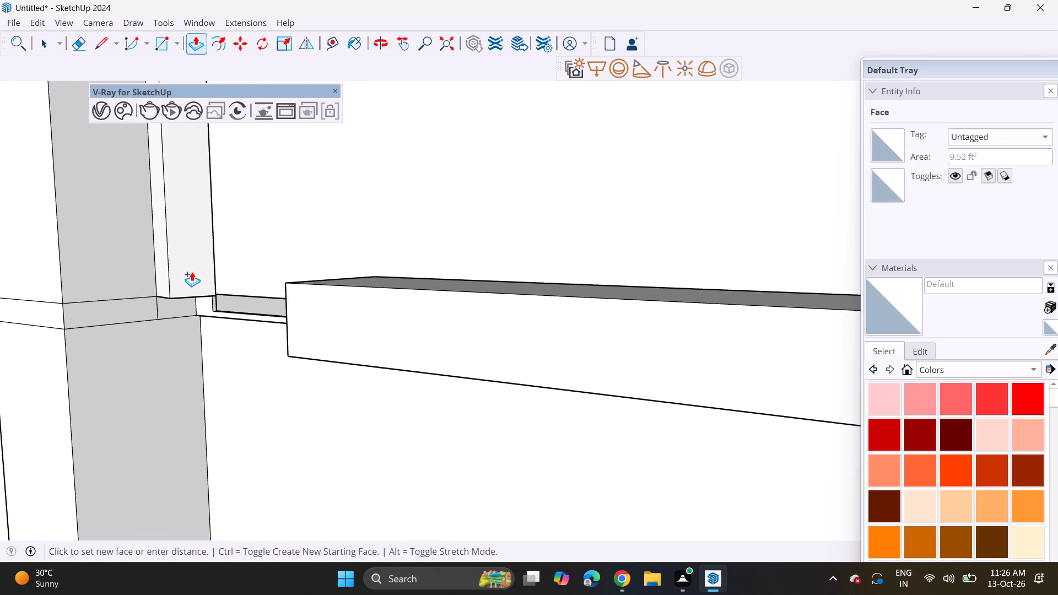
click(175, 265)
Examine the corner ledges and pier-side bays above and below the closed opening.
scroll(181, 272, down, 5)
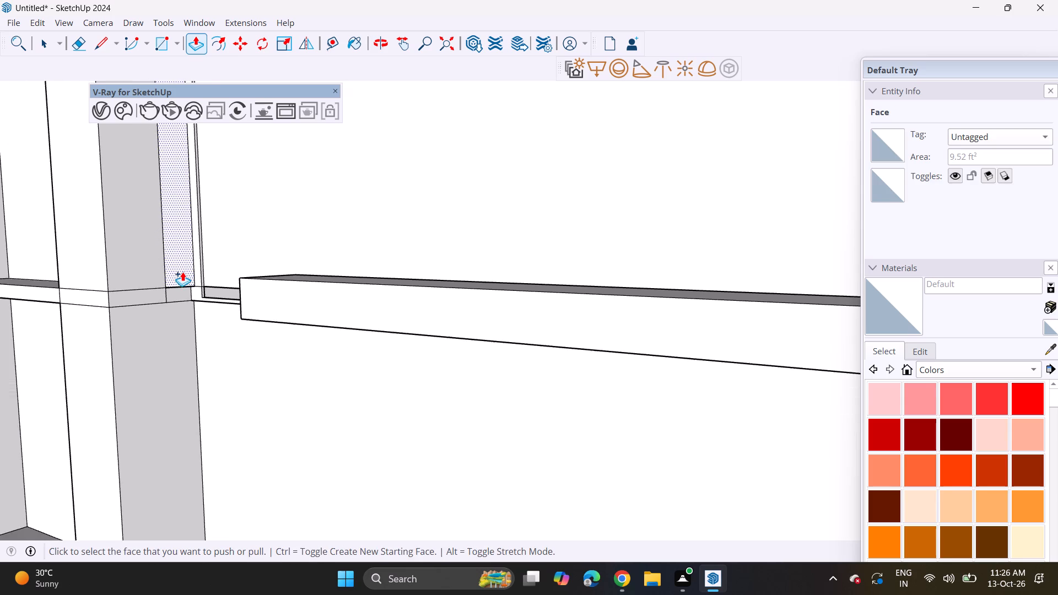
shift+middle_drag(185, 274, 223, 374)
scroll(226, 311, down, 9)
shift+middle_drag(222, 296, 252, 382)
scroll(246, 351, down, 5)
middle_drag(226, 351, 365, 334)
shift+middle_drag(375, 309, 347, 399)
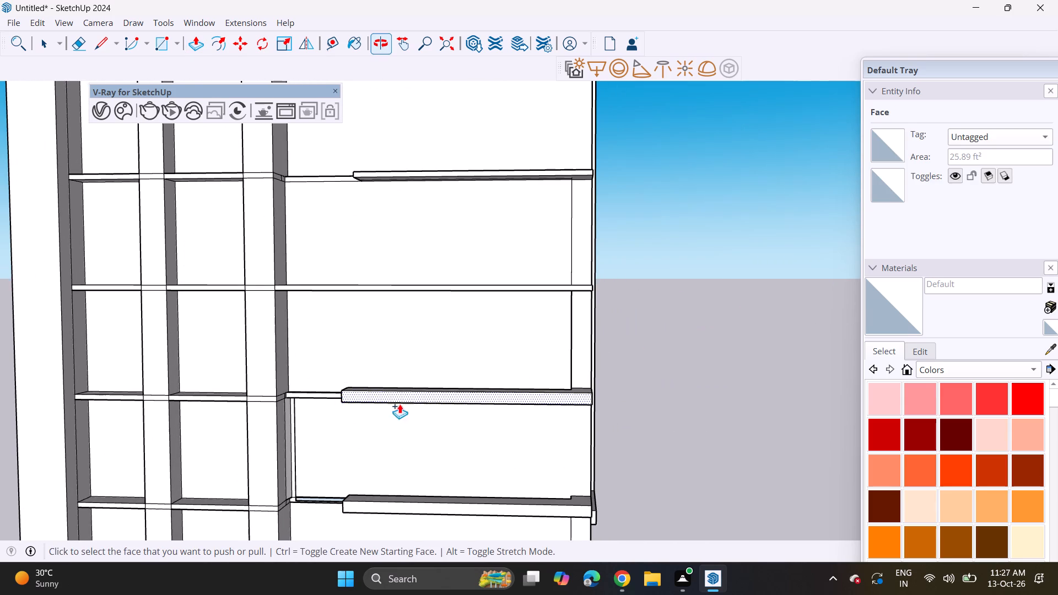
shift+middle_drag(506, 396, 454, 513)
middle_drag(451, 420, 424, 532)
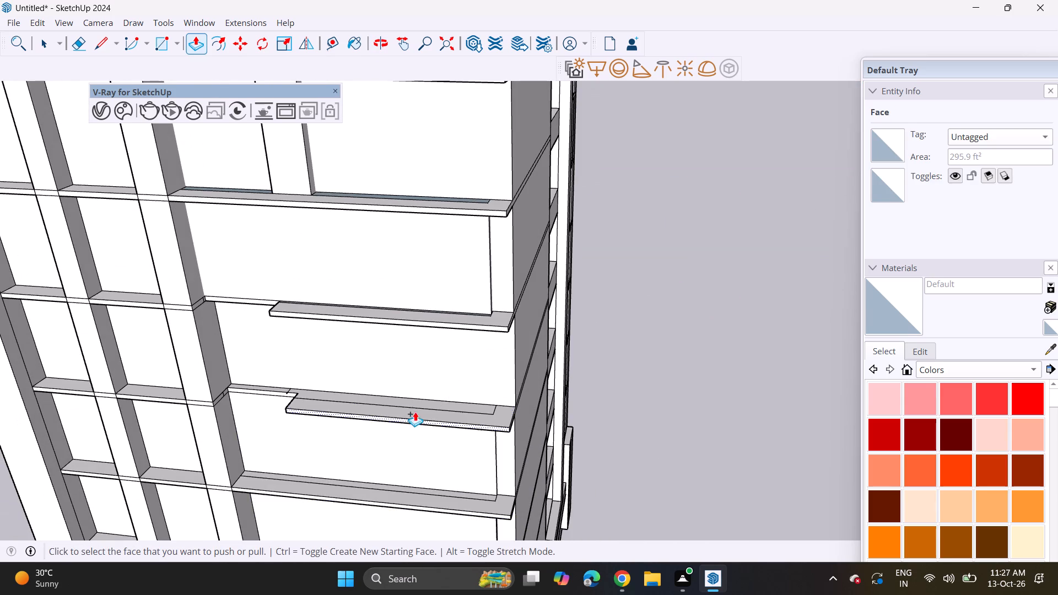
shift+middle_drag(409, 478, 401, 154)
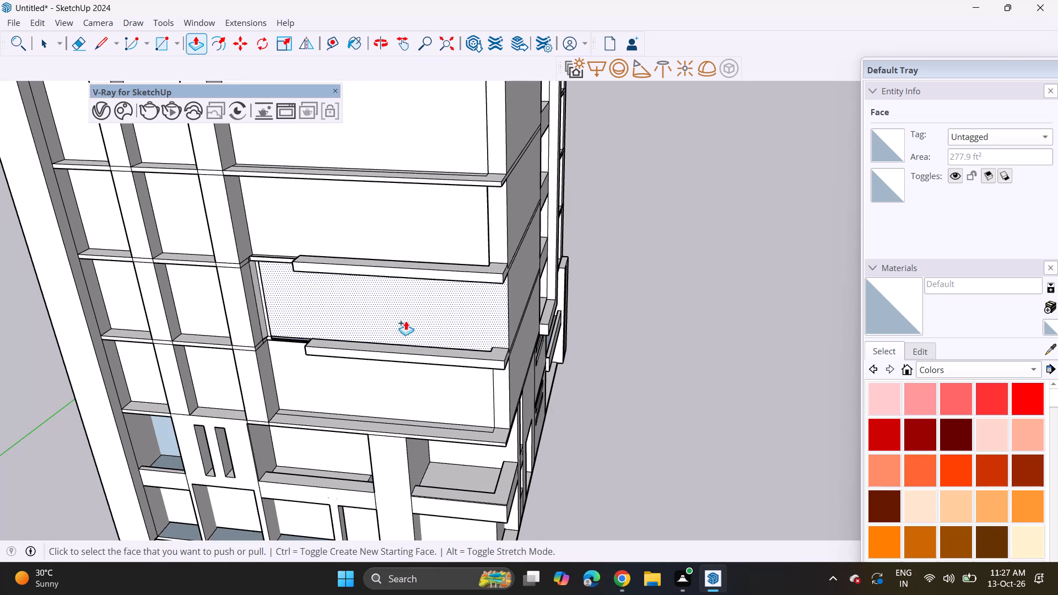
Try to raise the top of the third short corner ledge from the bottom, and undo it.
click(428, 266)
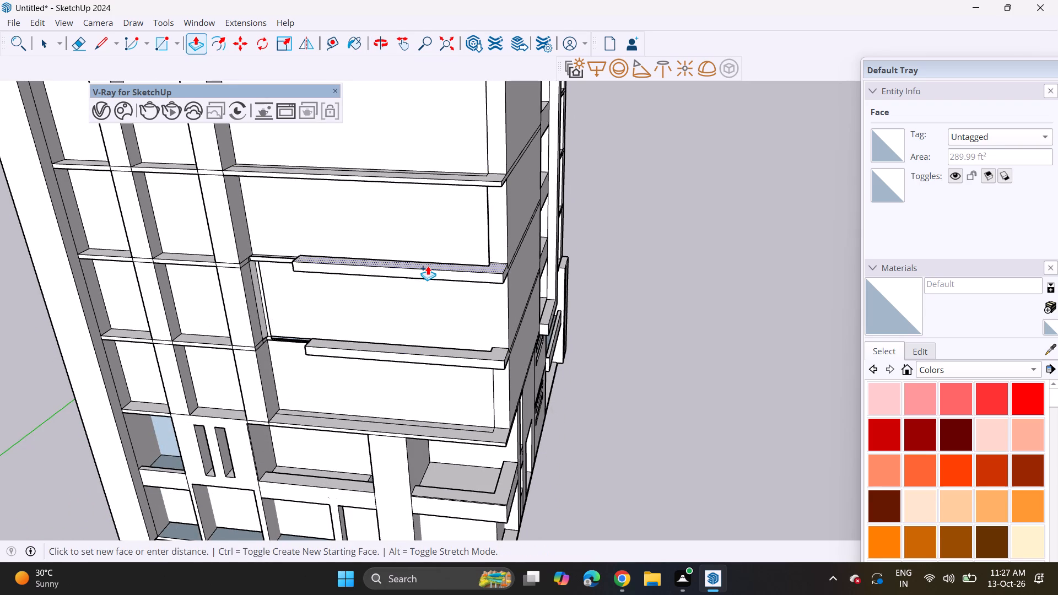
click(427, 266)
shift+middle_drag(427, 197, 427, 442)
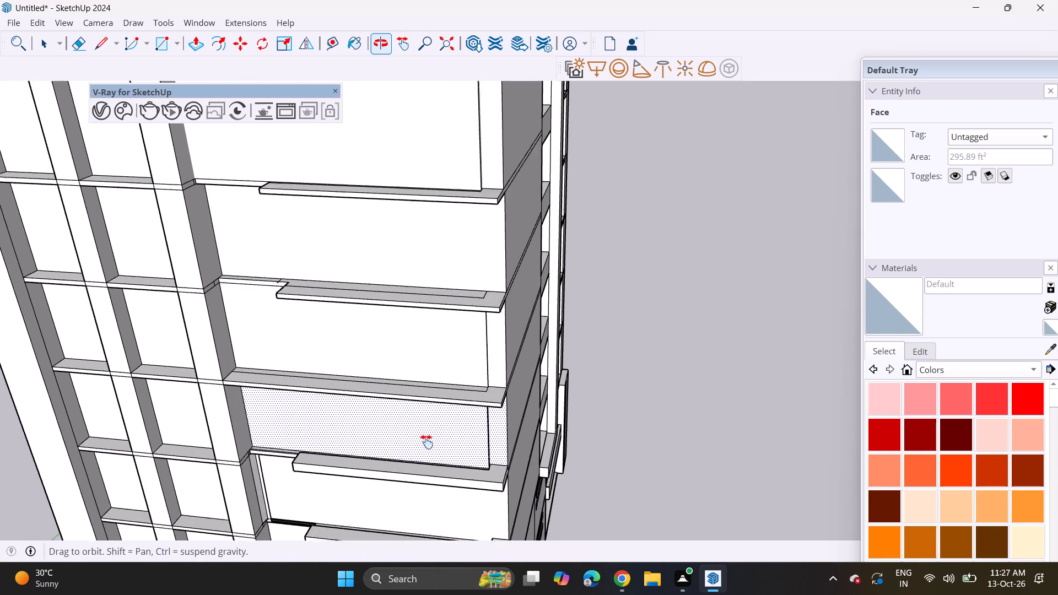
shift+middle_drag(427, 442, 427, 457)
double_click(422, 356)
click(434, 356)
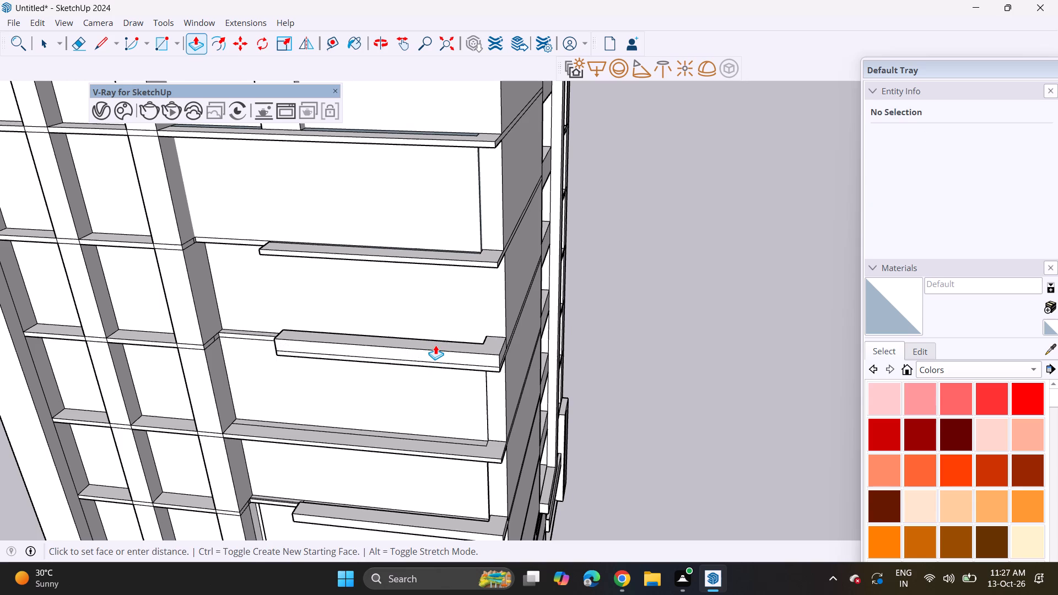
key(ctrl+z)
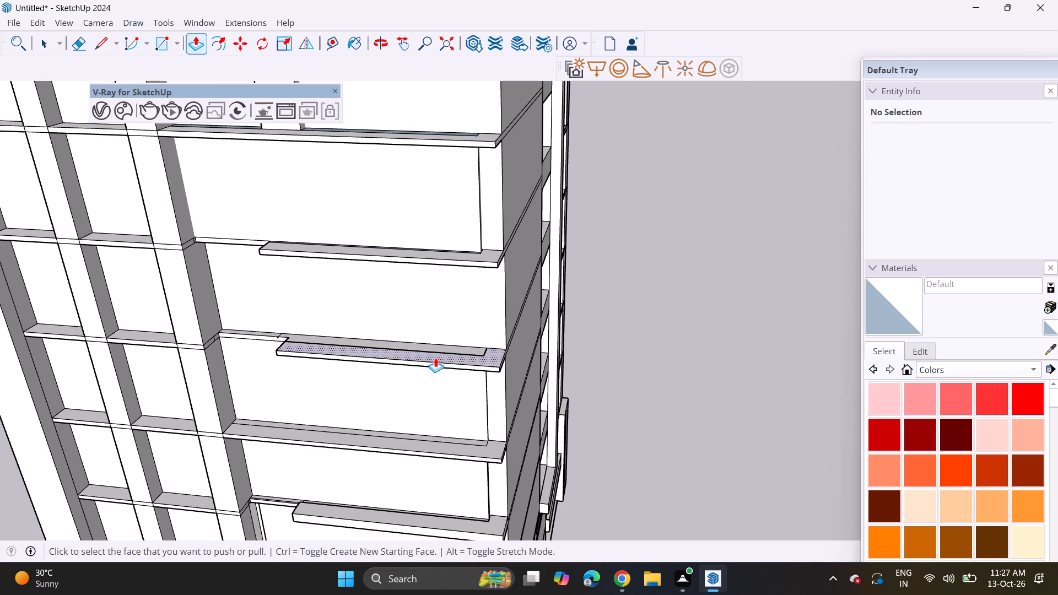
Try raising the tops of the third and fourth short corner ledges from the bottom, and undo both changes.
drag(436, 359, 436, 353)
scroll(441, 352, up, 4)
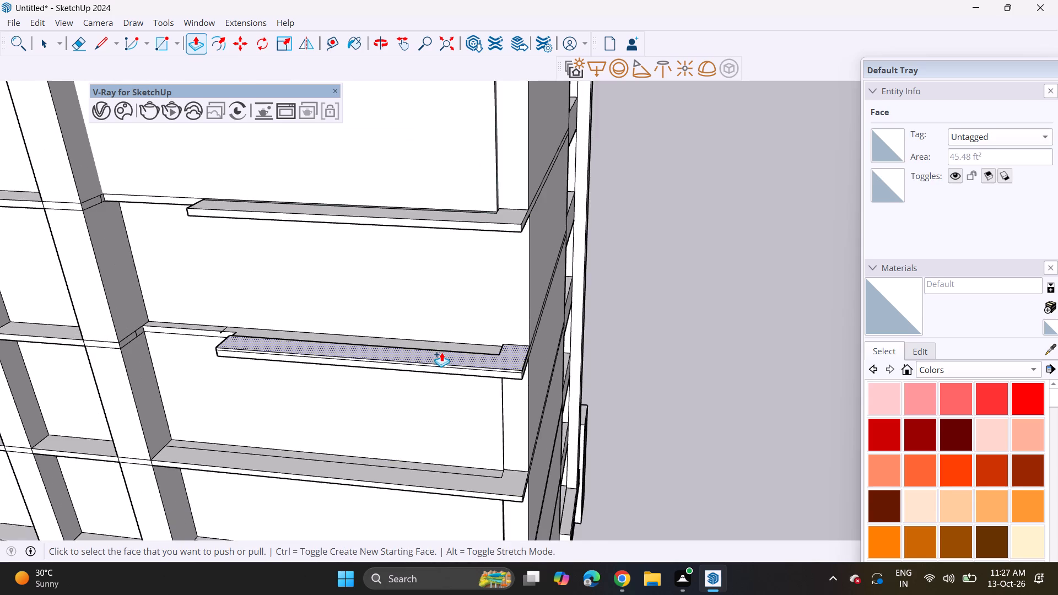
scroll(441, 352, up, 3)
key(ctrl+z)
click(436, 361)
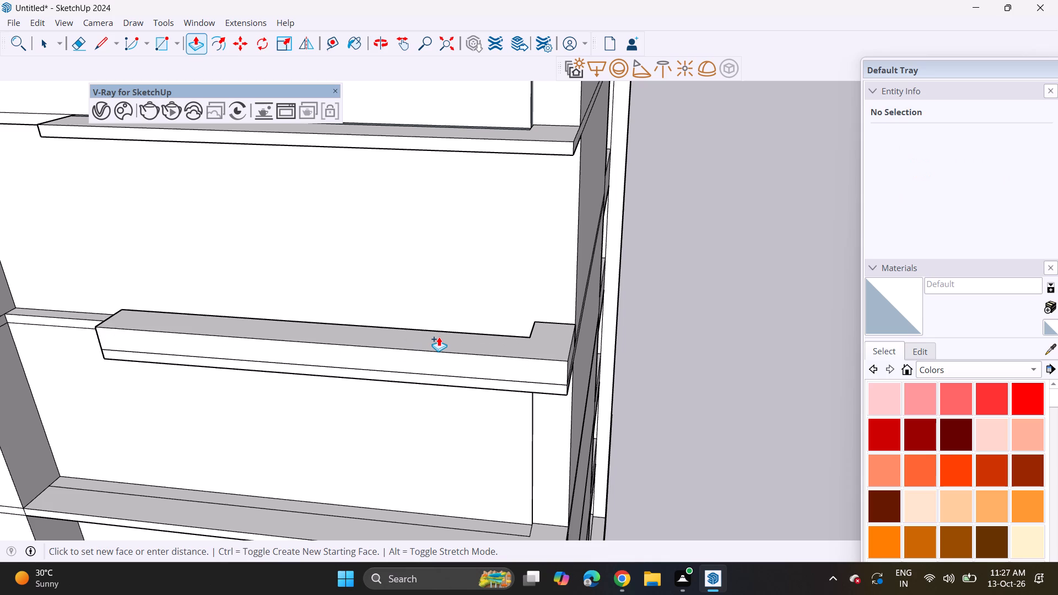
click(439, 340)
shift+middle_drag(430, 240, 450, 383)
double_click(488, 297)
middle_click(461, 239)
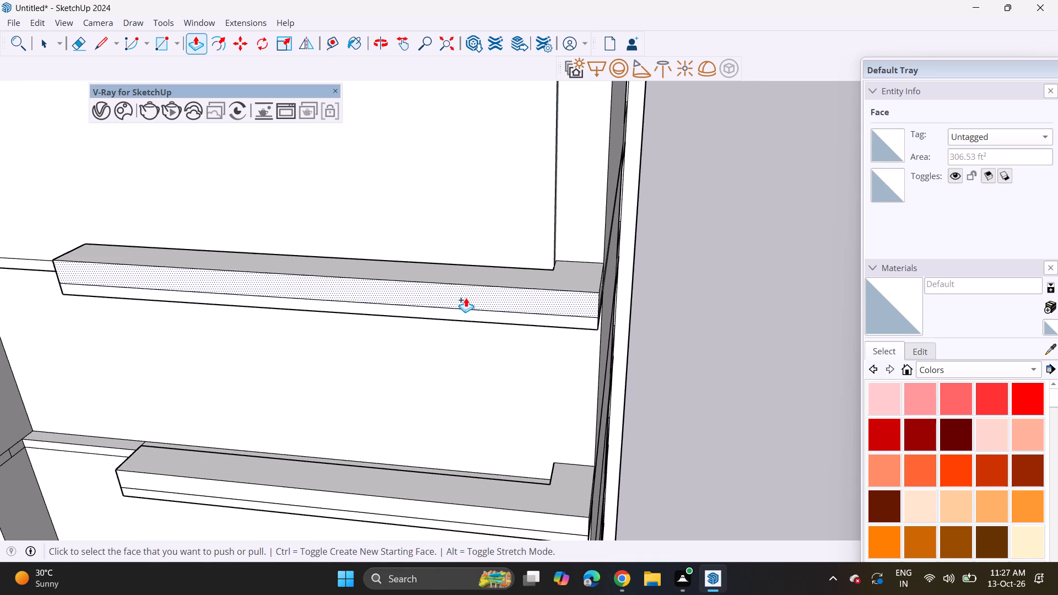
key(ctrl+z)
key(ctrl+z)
Raise the top faces of the third and fourth short corner ledges and the full-width ledge above them equally.
shift+middle_drag(450, 441, 430, 334)
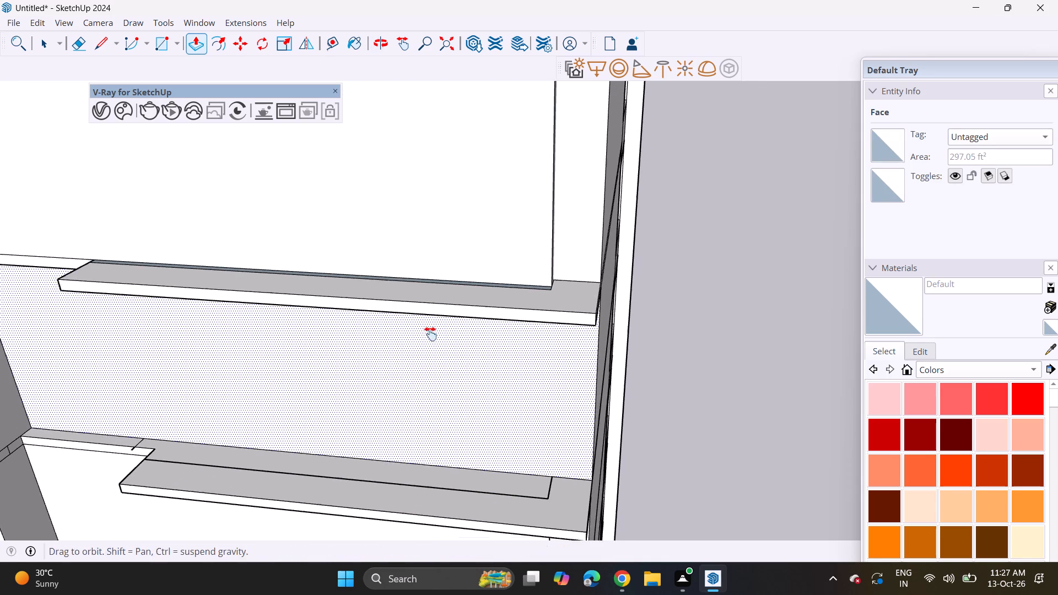
shift+middle_drag(430, 334, 428, 247)
click(443, 305)
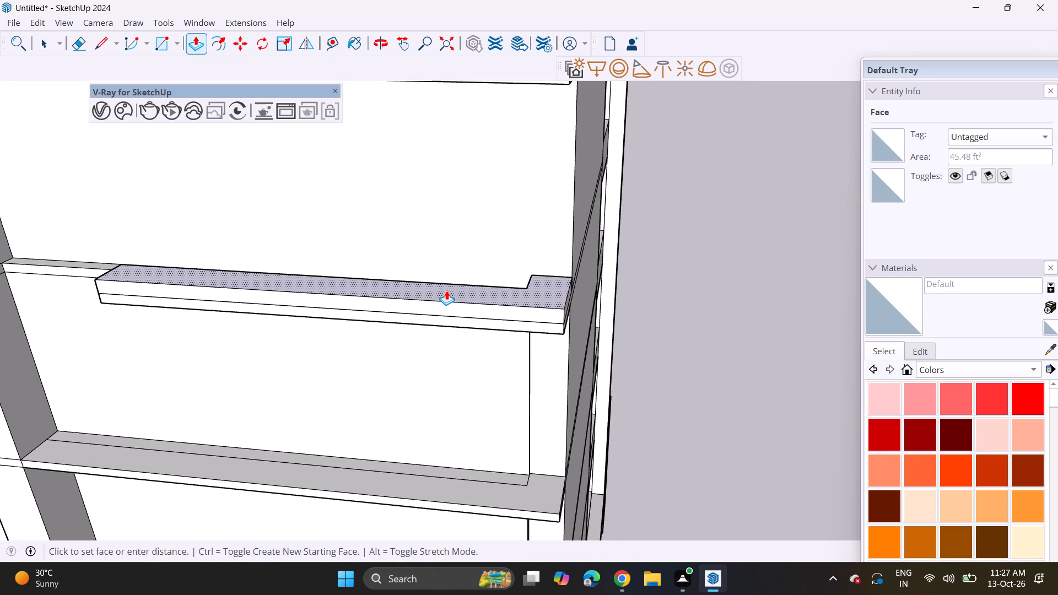
click(446, 283)
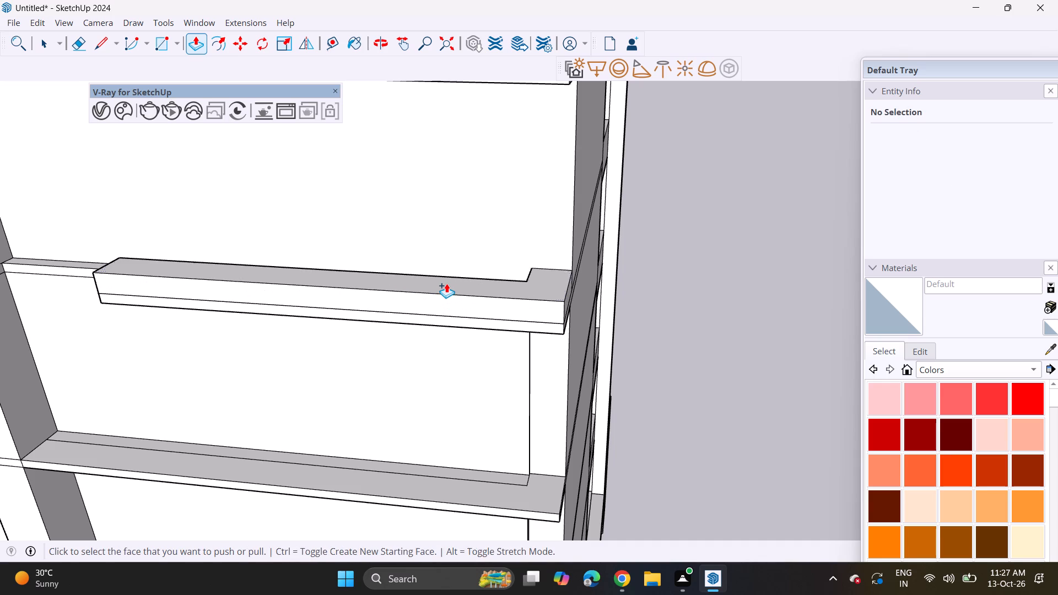
shift+middle_drag(427, 203, 465, 472)
double_click(482, 374)
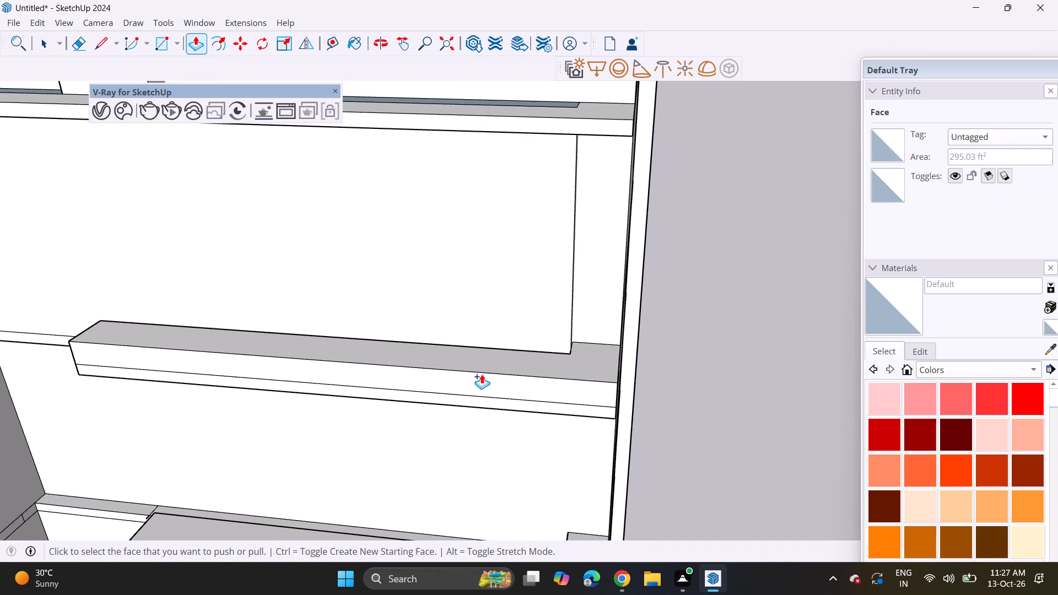
shift+middle_drag(477, 321, 511, 512)
double_click(544, 340)
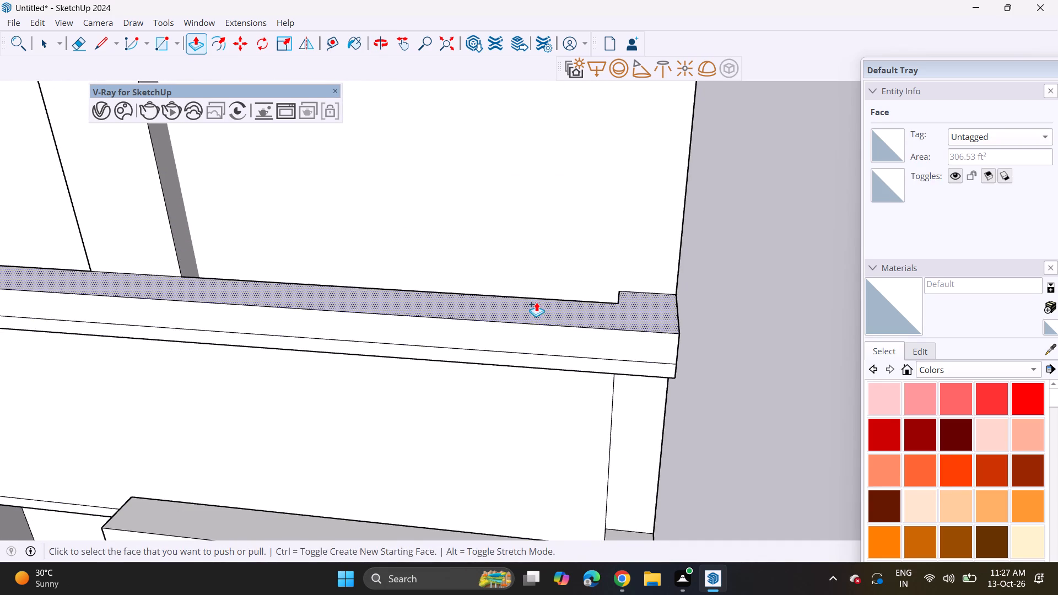
Raise the top faces of the next two short corner ledges and the full-width ledge above them equally.
shift+middle_drag(536, 302, 548, 553)
scroll(526, 477, down, 6)
double_click(510, 394)
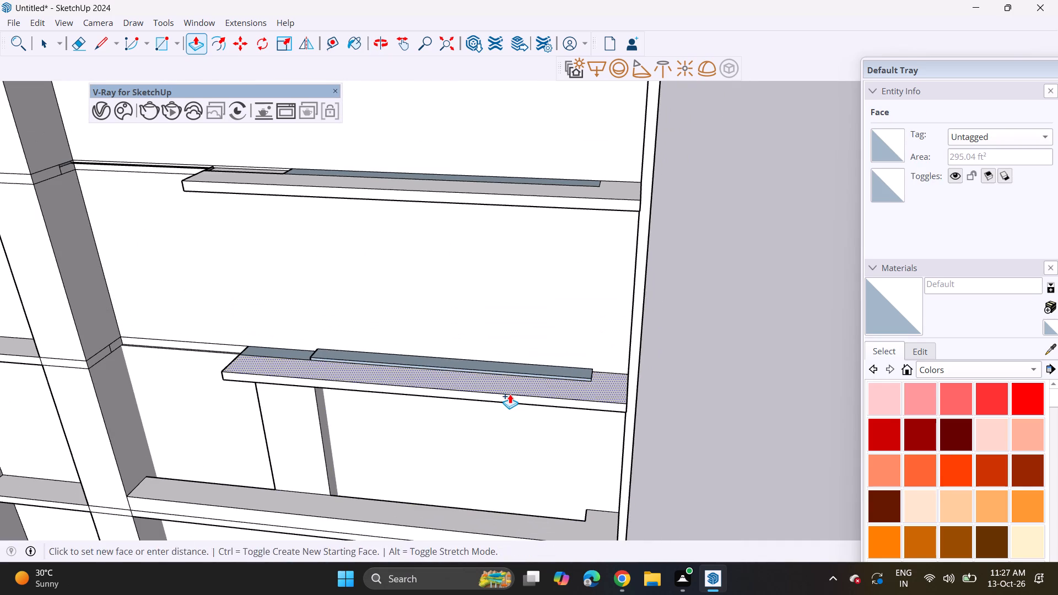
shift+middle_drag(510, 334, 509, 467)
double_click(548, 350)
shift+middle_drag(546, 312, 546, 405)
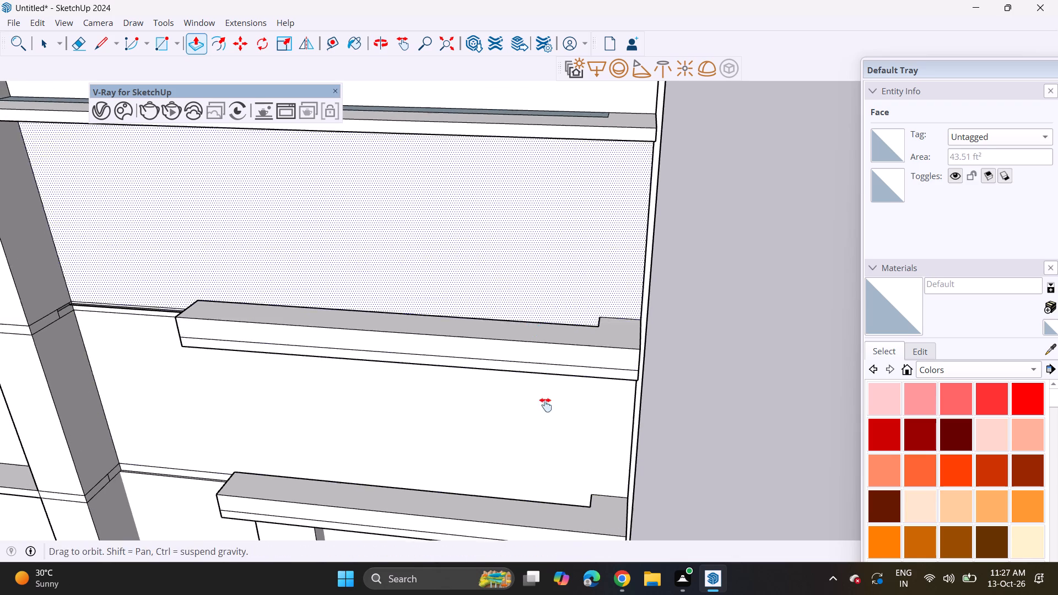
shift+middle_drag(546, 405, 546, 453)
double_click(552, 277)
Raise the top faces of the following two short corner ledges higher up the tower by the same amount.
shift+middle_drag(552, 253, 555, 510)
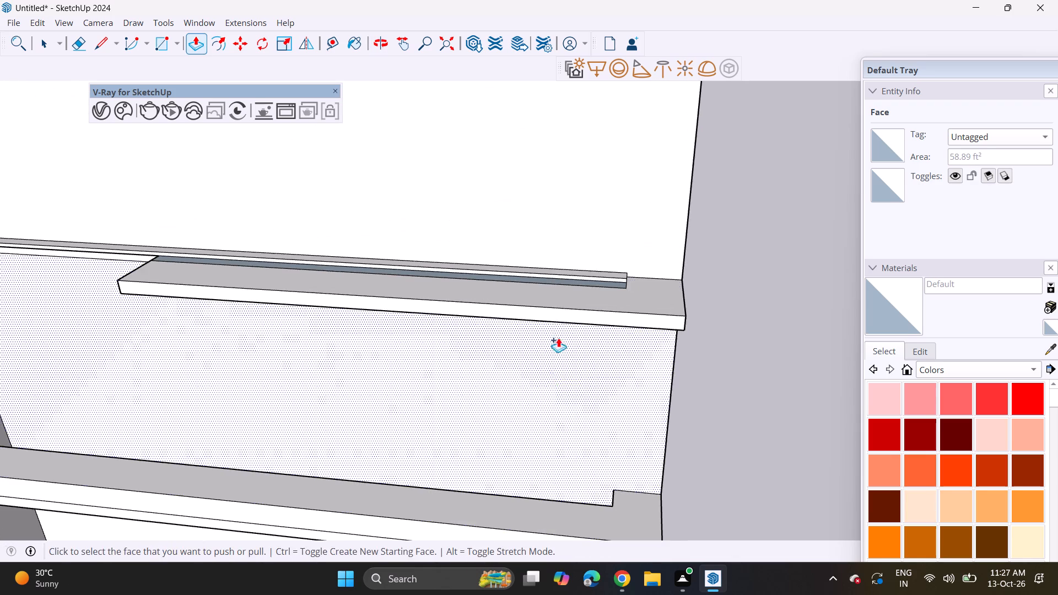
double_click(558, 299)
scroll(562, 257, down, 10)
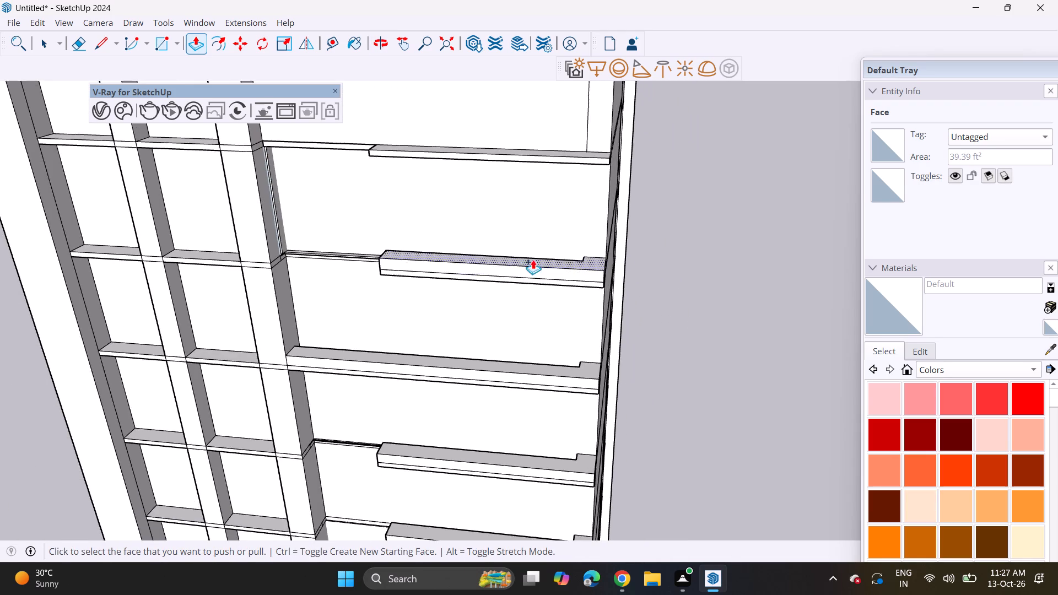
shift+middle_drag(533, 259, 489, 482)
double_click(511, 402)
Raise the top of the skipped full-width ledge between the second and third short corner ledges from the bottom.
shift+middle_drag(513, 446, 502, 270)
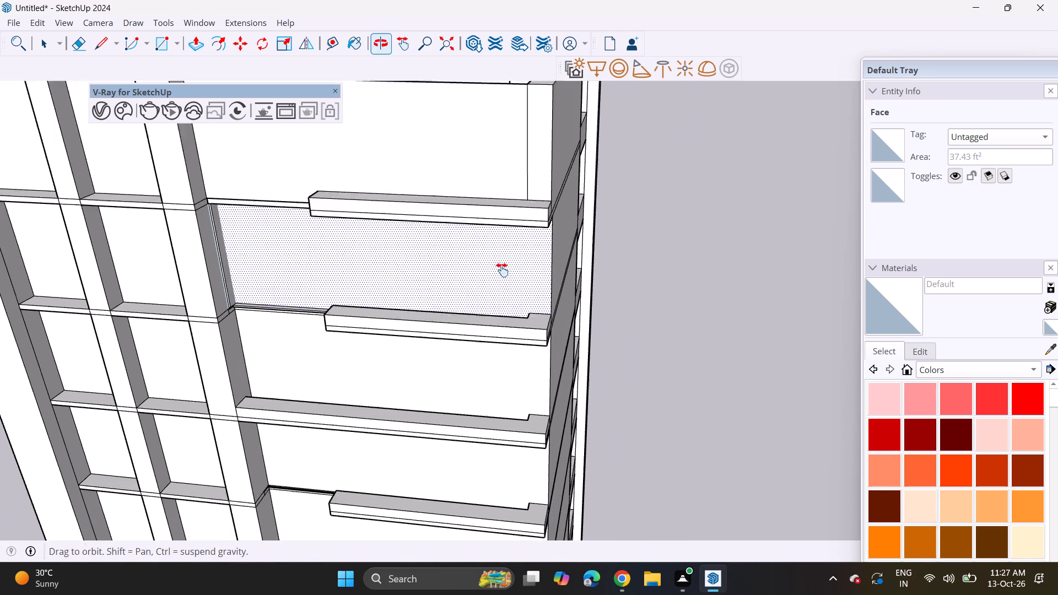
shift+middle_drag(502, 270, 502, 251)
middle_drag(490, 426, 477, 284)
middle_drag(472, 446, 449, 267)
shift+middle_drag(423, 462, 425, 261)
scroll(430, 248, up, 1)
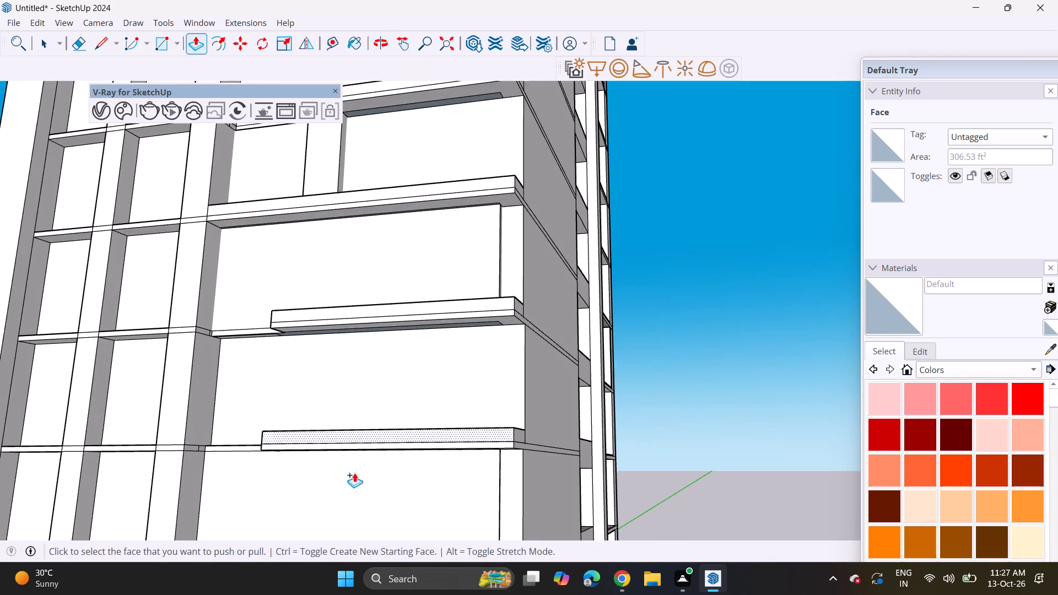
middle_drag(356, 462, 377, 286)
middle_drag(354, 404, 354, 594)
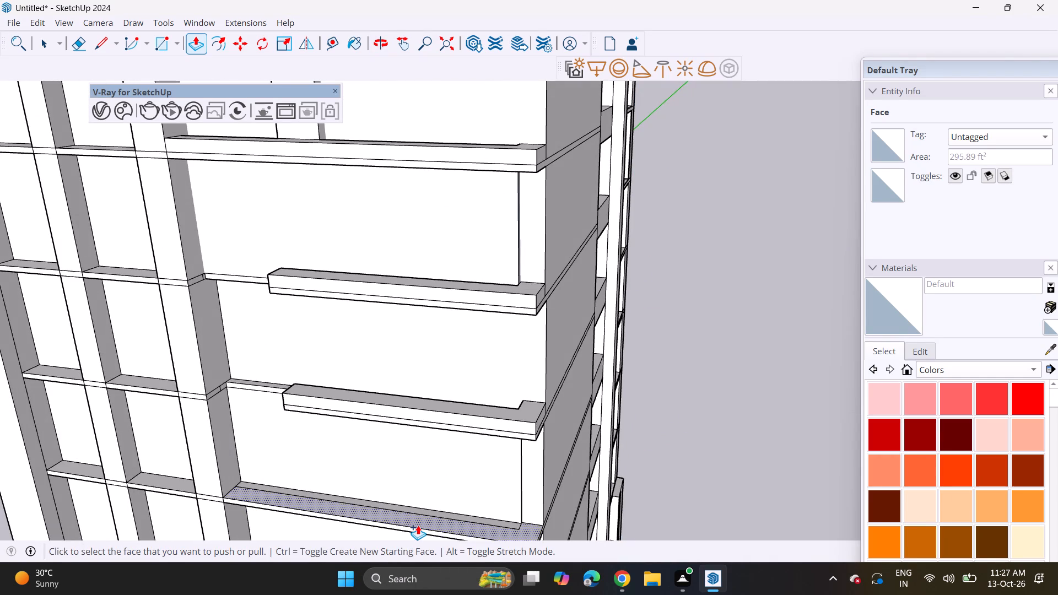
double_click(418, 525)
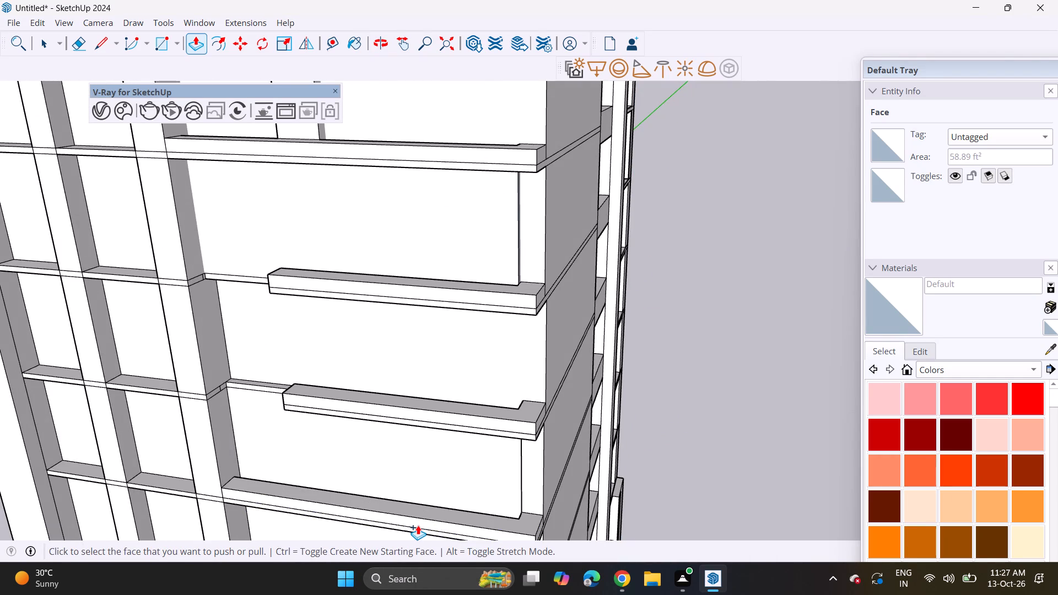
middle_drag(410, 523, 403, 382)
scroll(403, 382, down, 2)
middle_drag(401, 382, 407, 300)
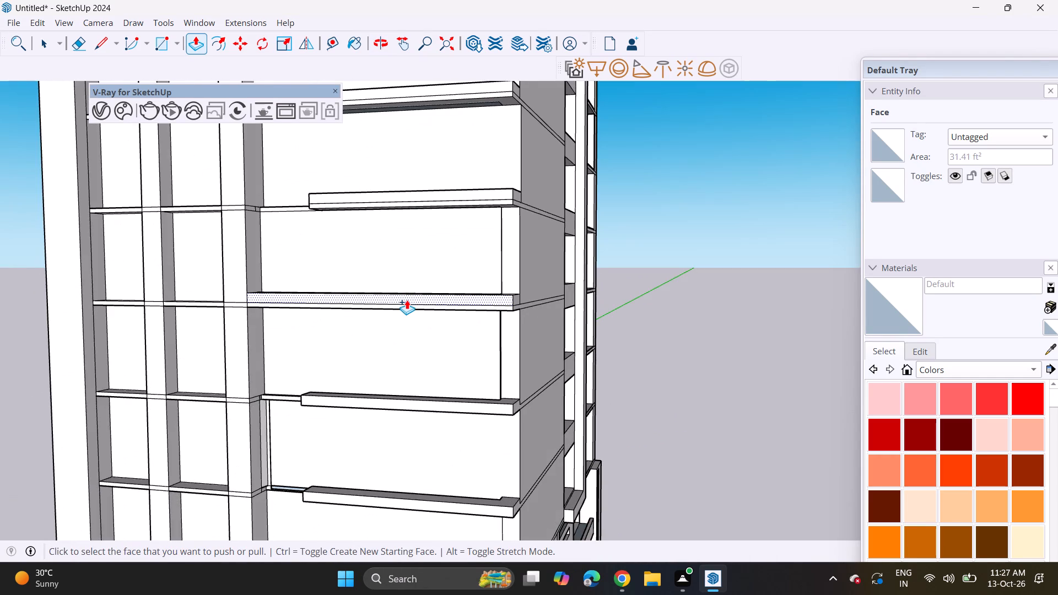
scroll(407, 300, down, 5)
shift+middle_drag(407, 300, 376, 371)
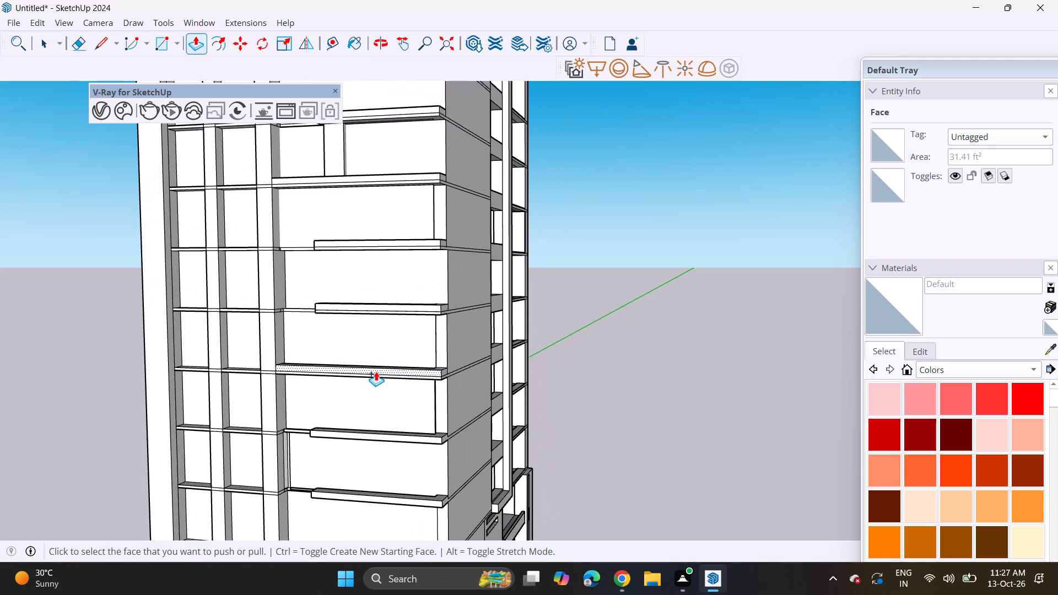
Push/pull the narrow vertical strip above the second full-width corner ledge flush with the adjoining wall face.
scroll(376, 371, down, 3)
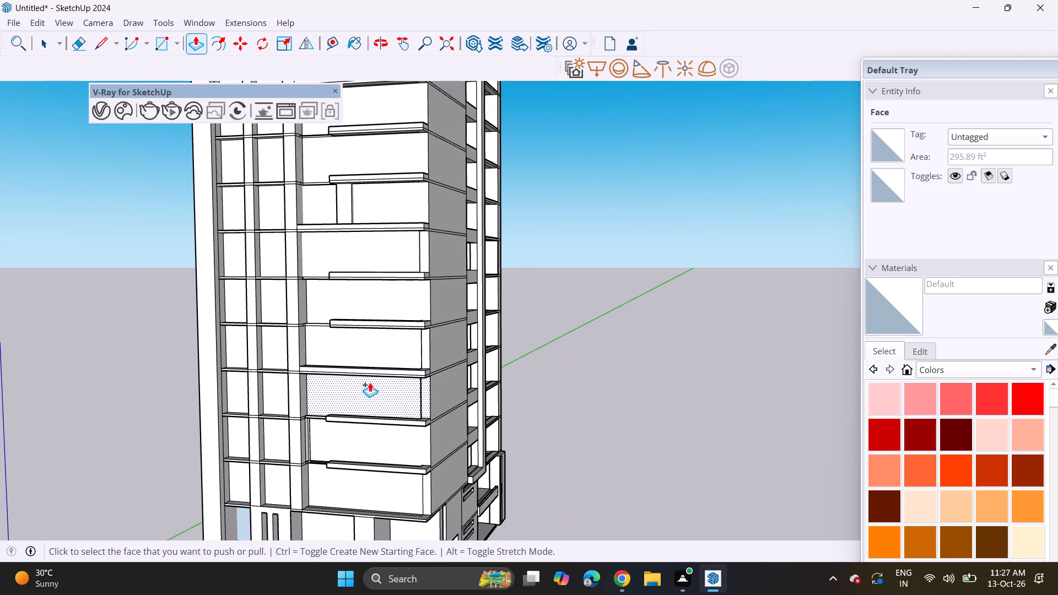
middle_drag(358, 459, 359, 435)
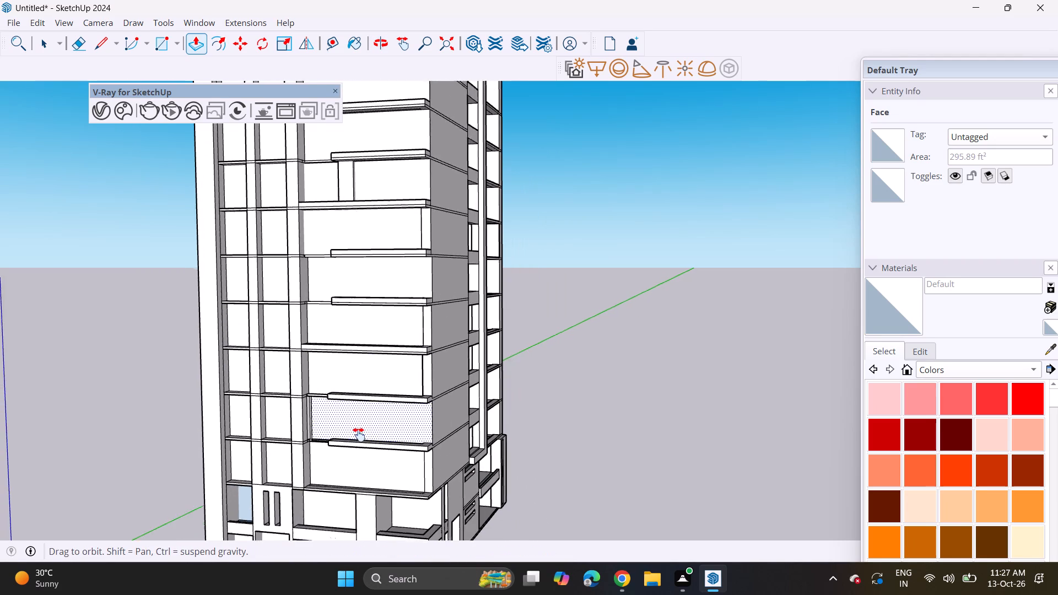
middle_drag(359, 435, 384, 550)
middle_drag(390, 315, 250, 387)
scroll(337, 287, up, 10)
click(366, 315)
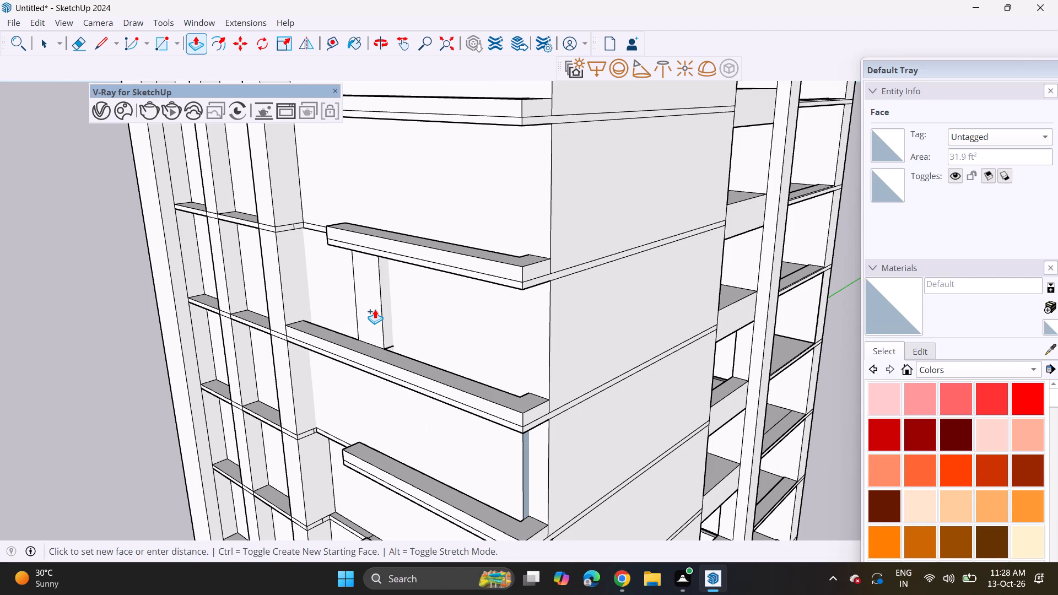
click(376, 312)
Erase the leftover vertical edges of the strip above the second full-width ledge and at the corner of the storey directly below.
middle_drag(370, 346, 319, 472)
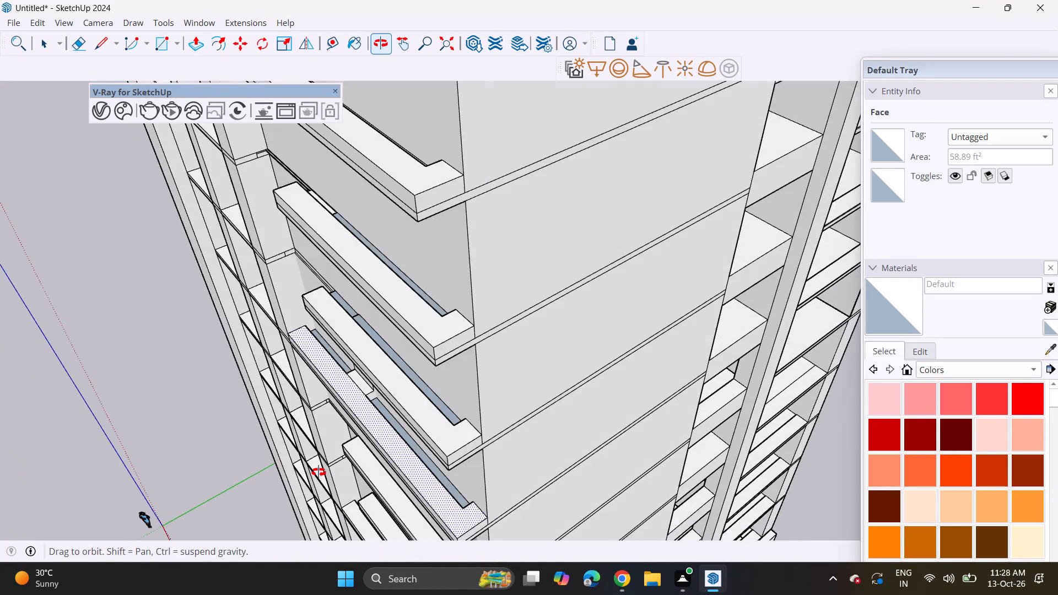
middle_drag(319, 472, 360, 403)
middle_drag(431, 357, 526, 224)
scroll(511, 229, down, 5)
shift+middle_drag(487, 399, 409, 350)
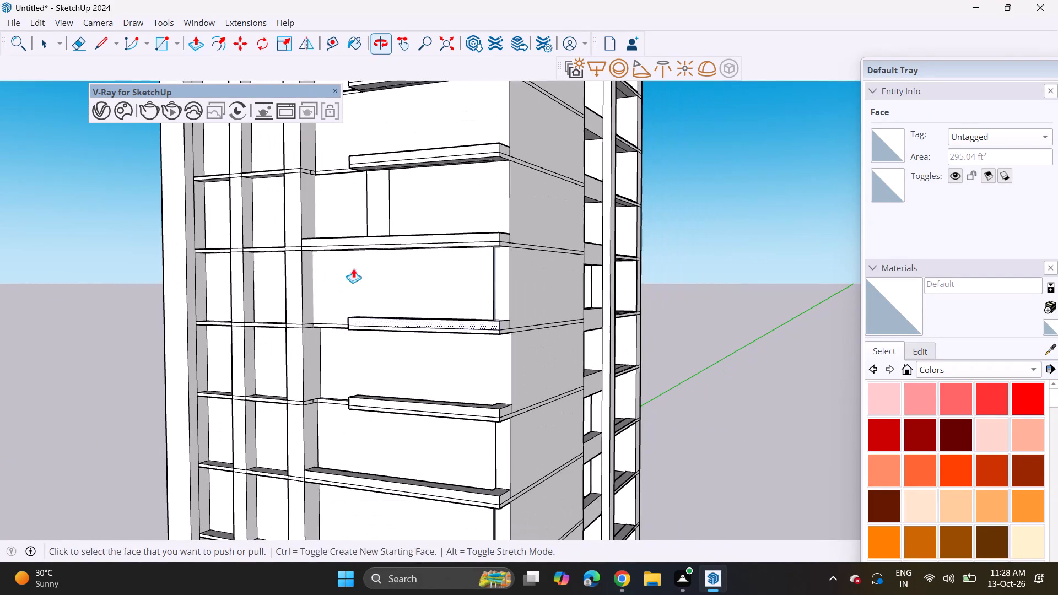
drag(79, 35, 82, 41)
drag(317, 196, 404, 216)
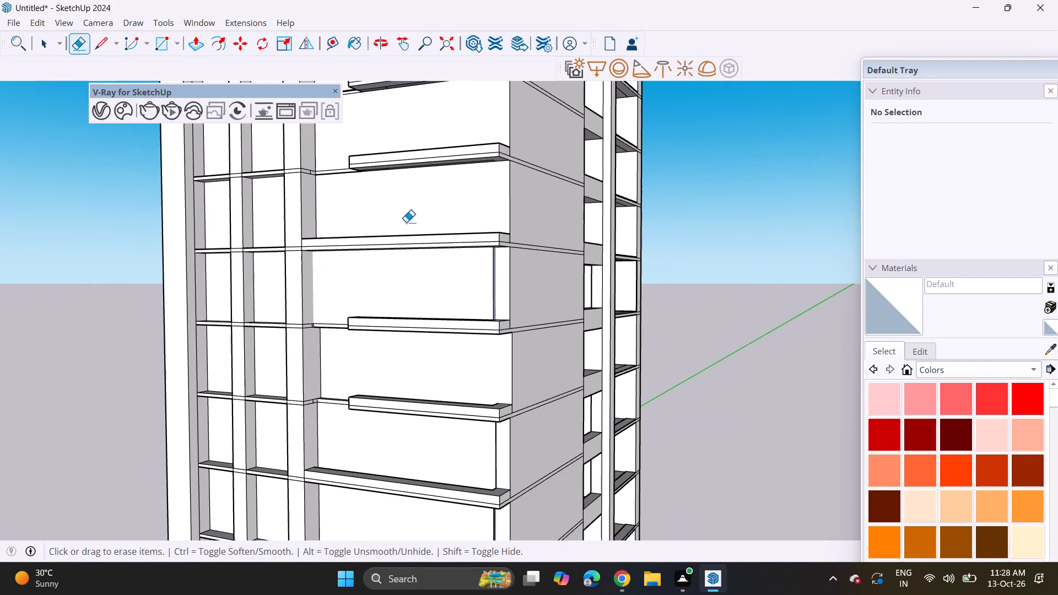
drag(492, 291, 498, 294)
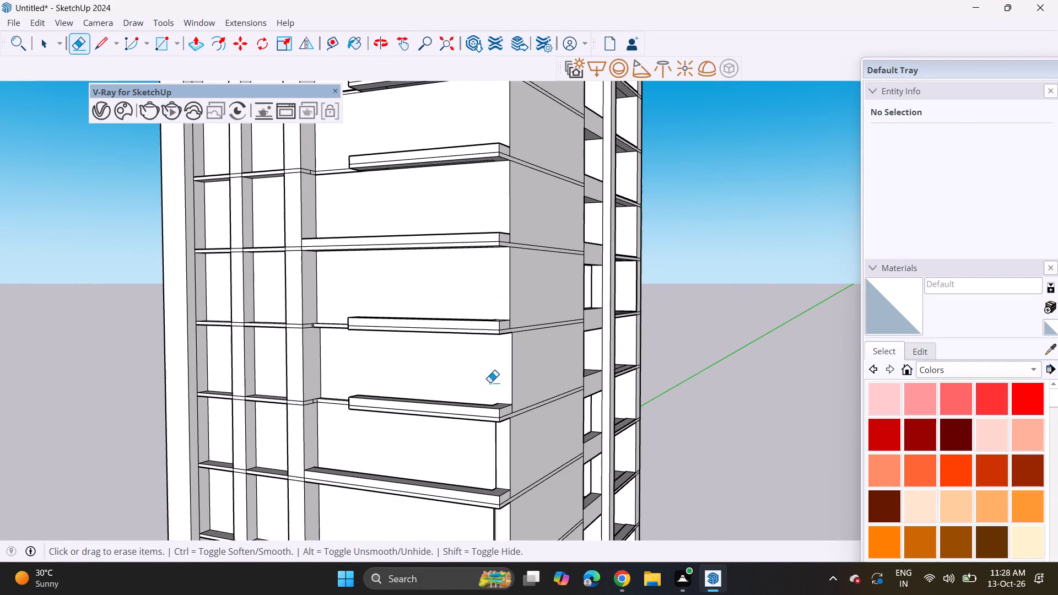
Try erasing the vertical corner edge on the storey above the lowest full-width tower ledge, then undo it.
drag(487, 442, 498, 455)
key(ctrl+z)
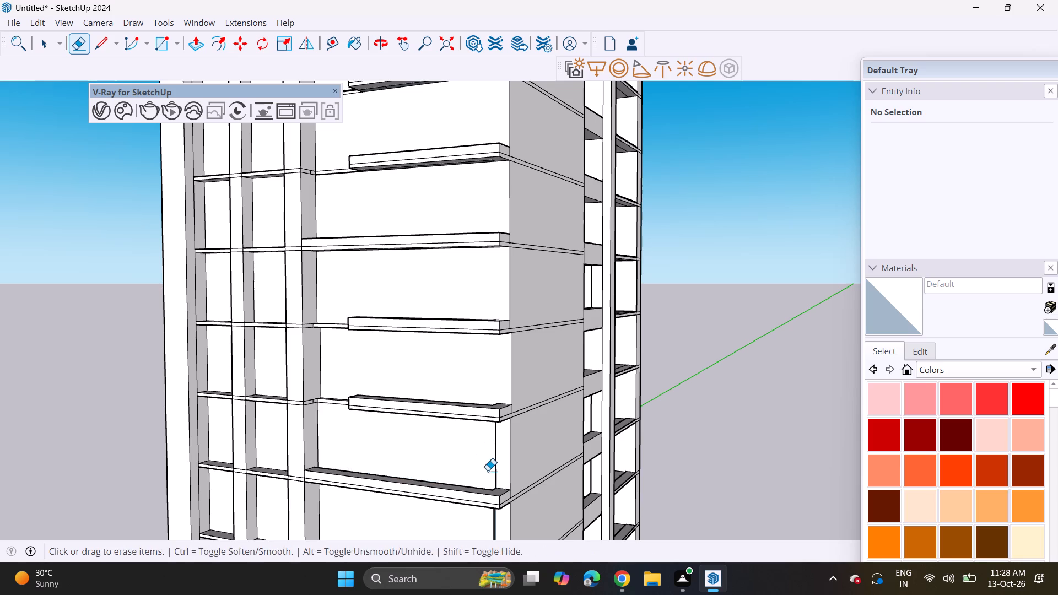
Push/pull the narrow corner strip above the lowest full-width tower ledge flush with the adjoining wall face.
shift+middle_drag(488, 470, 430, 324)
middle_drag(443, 320, 375, 425)
scroll(387, 434, up, 12)
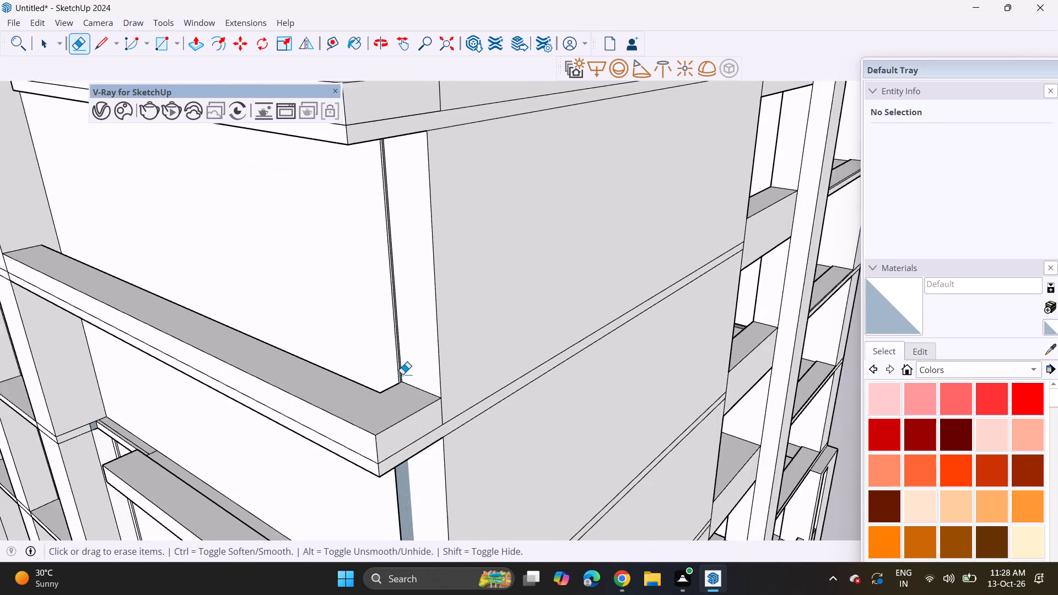
scroll(402, 374, up, 4)
key(p)
click(409, 348)
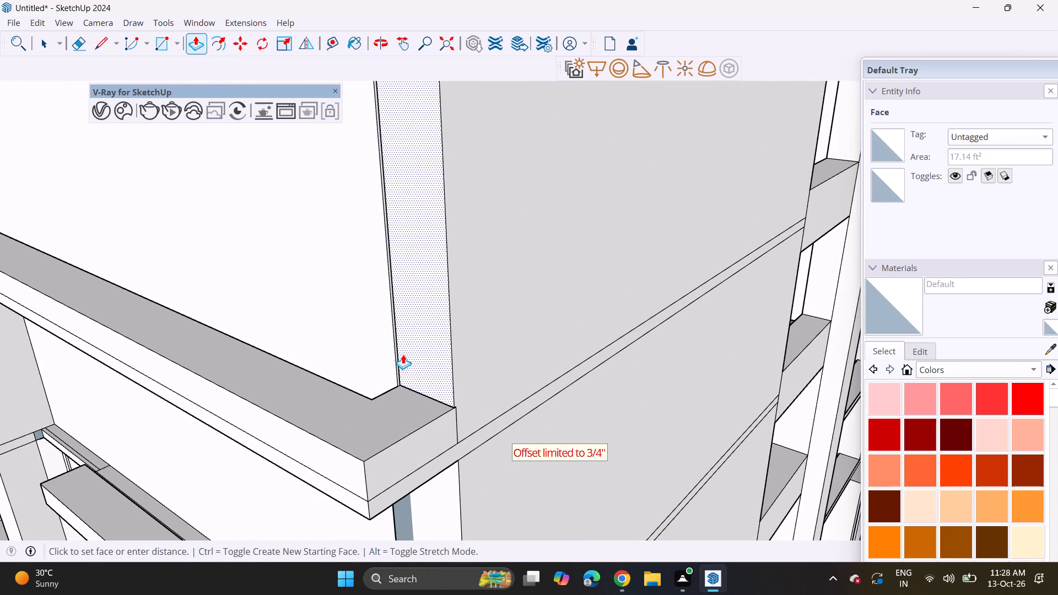
click(391, 363)
click(415, 345)
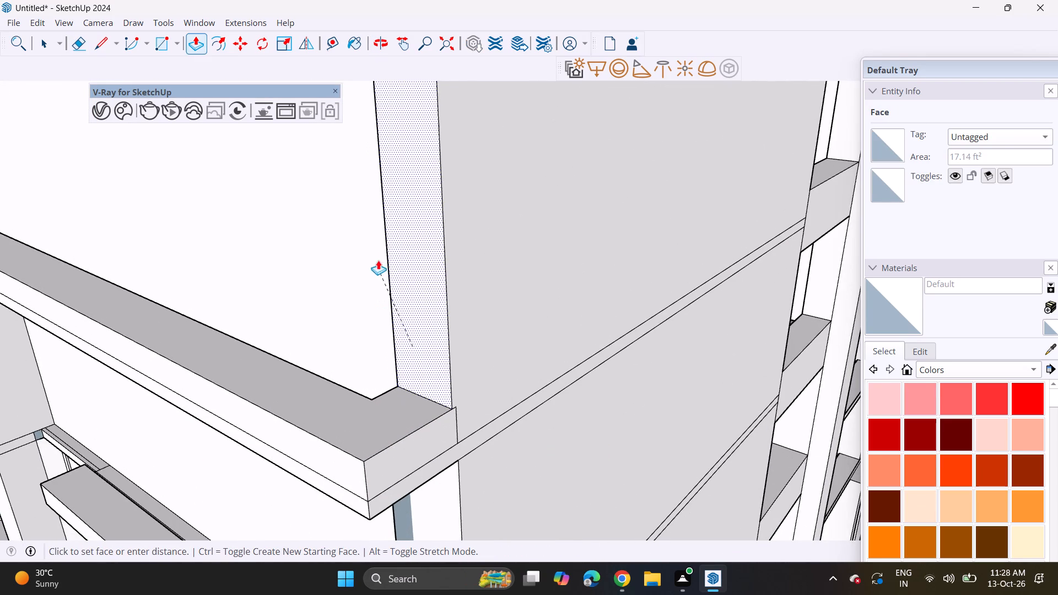
click(366, 245)
Erase the vertical seam between the wall and the flush corner strip on that storey.
middle_drag(364, 300, 490, 291)
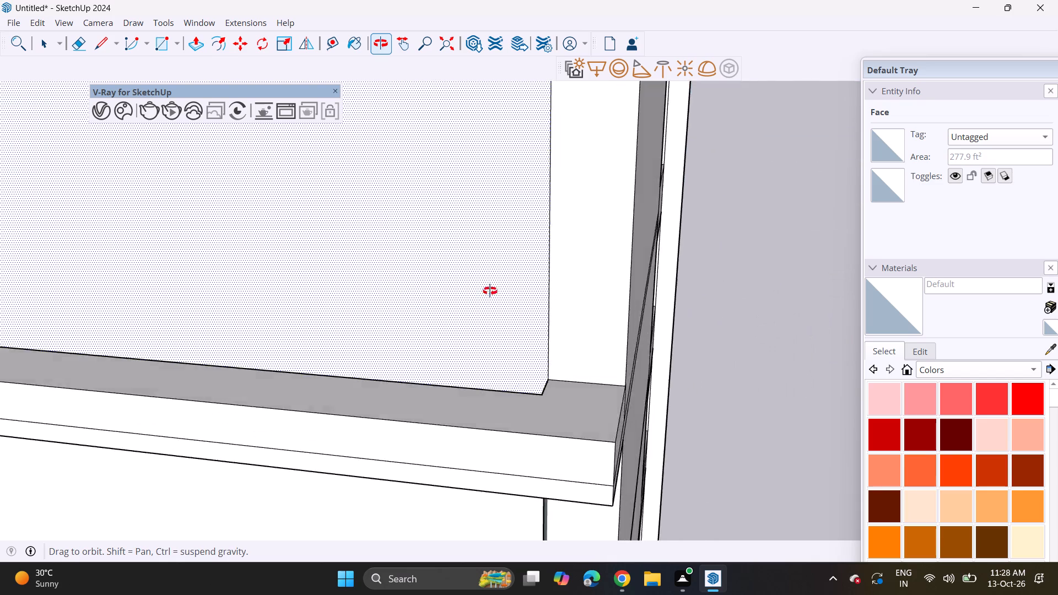
middle_drag(490, 291, 381, 324)
drag(78, 45, 83, 47)
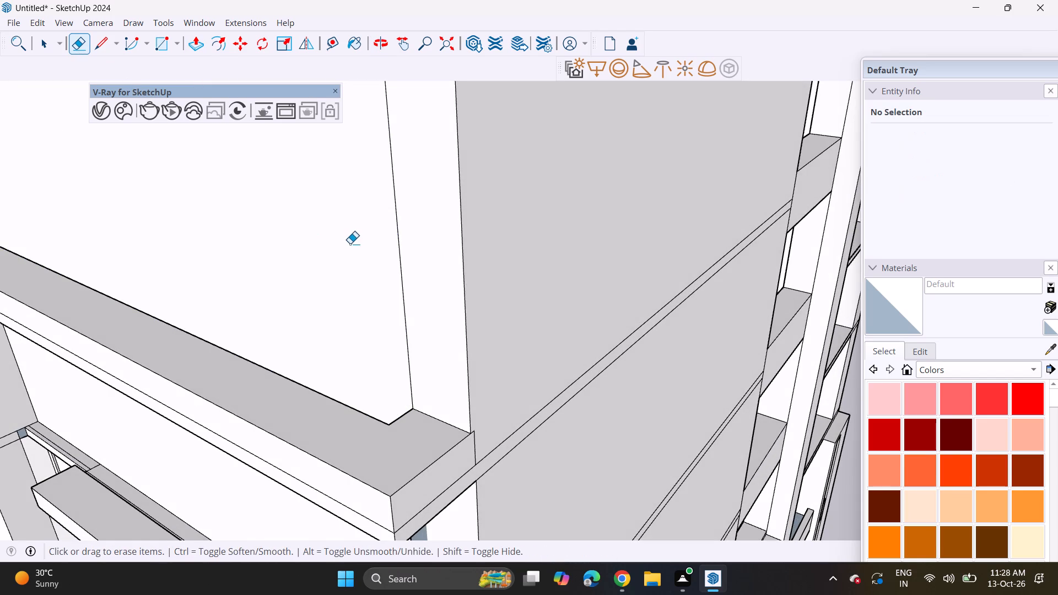
drag(350, 244, 413, 260)
Push/pull the wall face beneath the lowest full-width tower ledge to align with its corner strip, closing the corner gap.
scroll(399, 325, down, 10)
shift+middle_drag(395, 434, 395, 199)
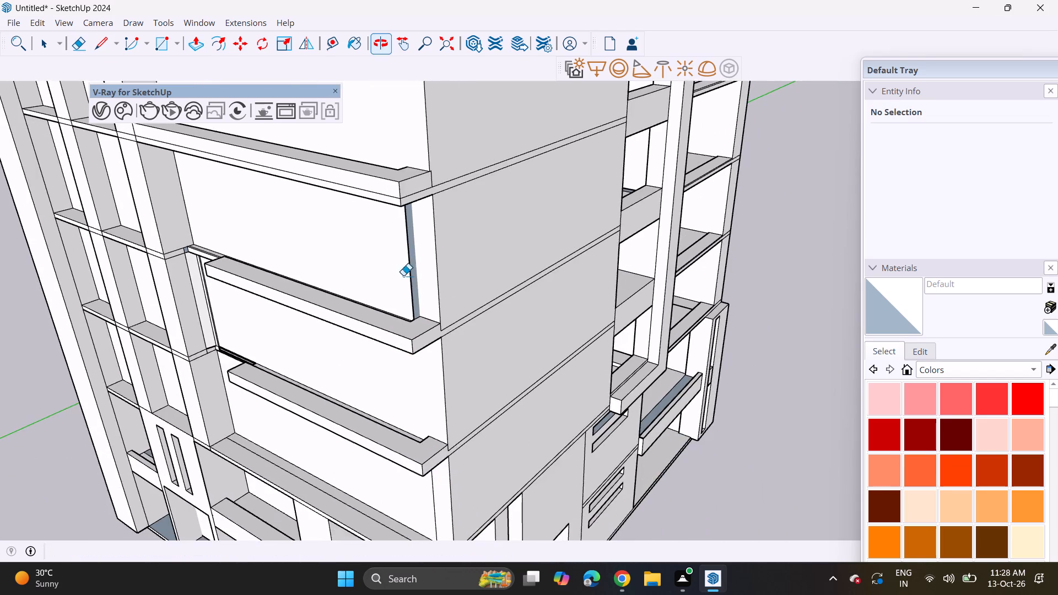
middle_drag(417, 312, 402, 286)
scroll(417, 312, up, 6)
key(p)
click(361, 261)
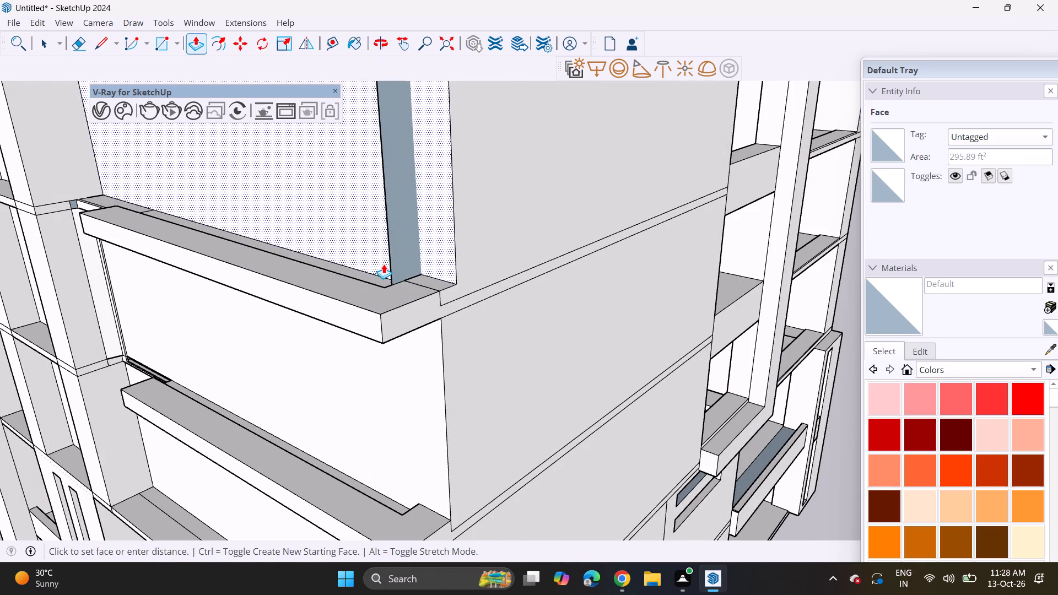
click(387, 271)
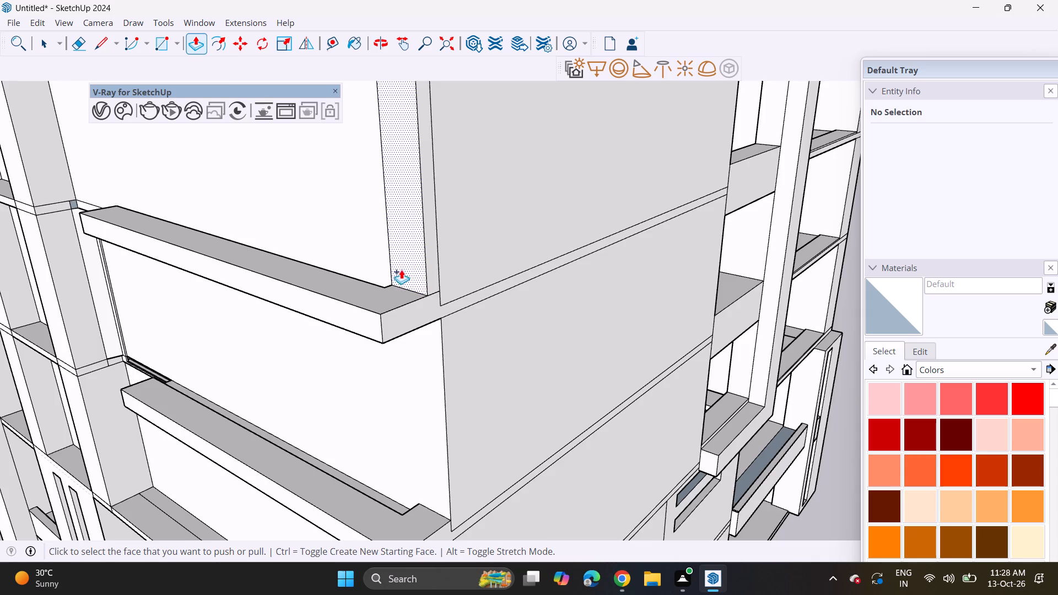
Push/pull the narrow pier-side strip faces between the two lowest short ledges to close the gap beside the recessed wall.
scroll(392, 270, down, 6)
middle_drag(365, 330, 385, 247)
scroll(377, 253, down, 3)
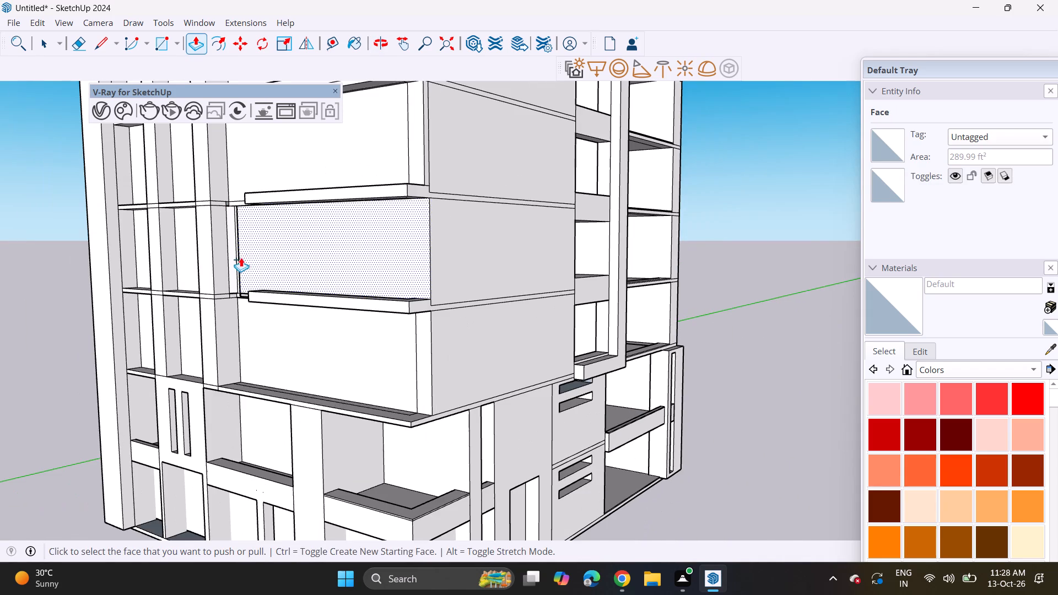
scroll(239, 258, up, 18)
scroll(235, 326, up, 3)
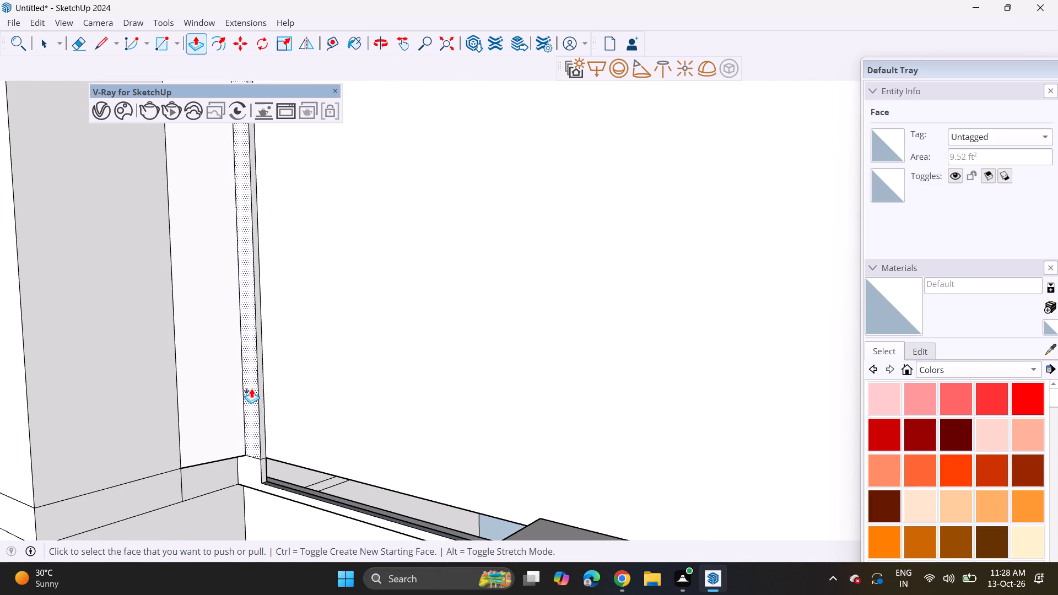
click(256, 396)
click(261, 383)
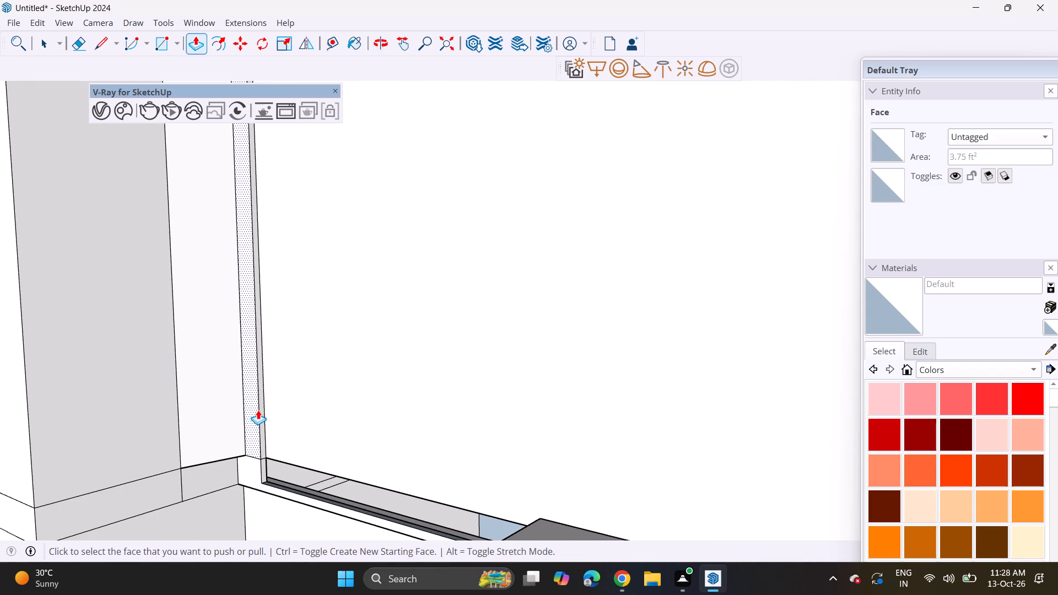
click(258, 410)
click(264, 406)
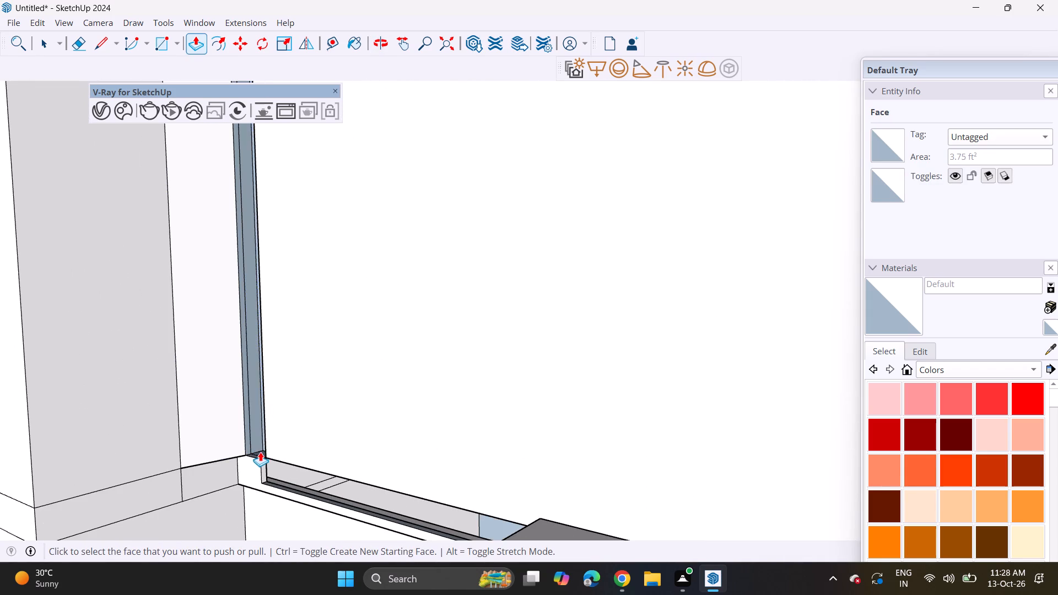
key(ctrl+z)
click(261, 446)
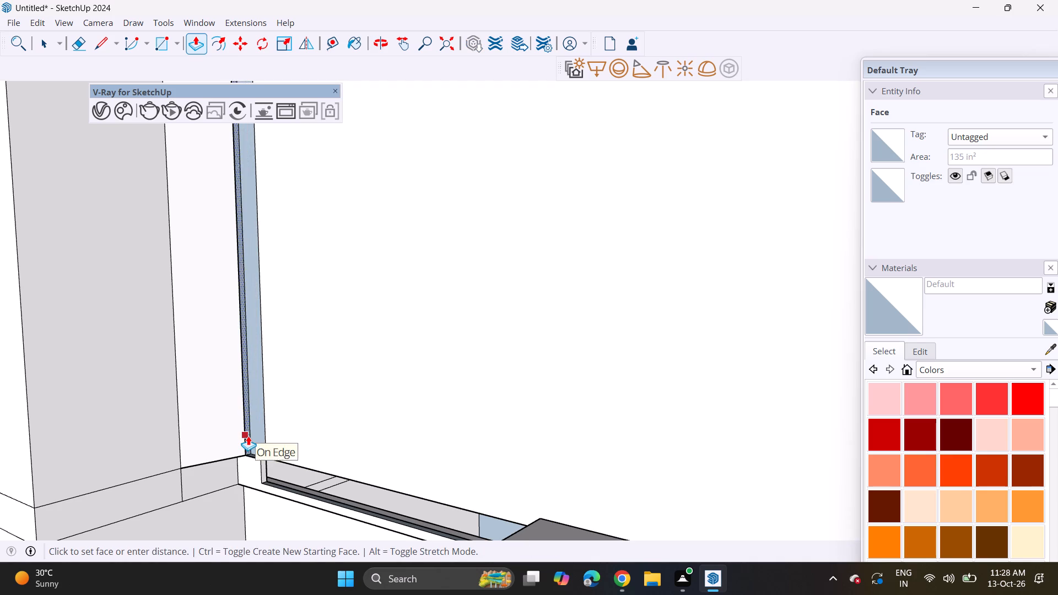
click(248, 436)
click(255, 420)
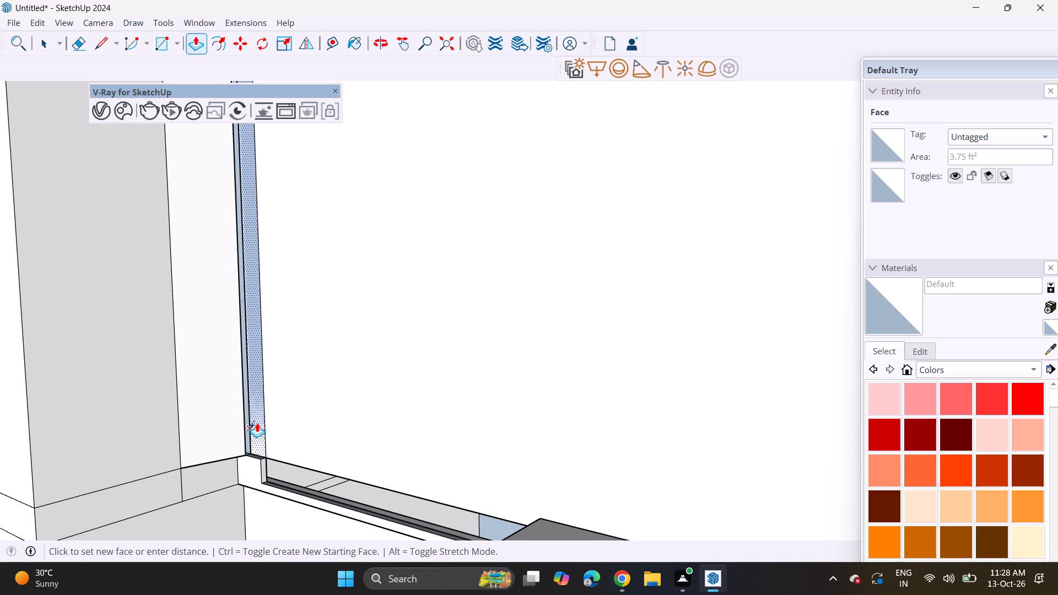
click(260, 423)
Push the thin face along the base of that wall upward to close the groove beside the short corner ledge.
scroll(256, 457, down, 8)
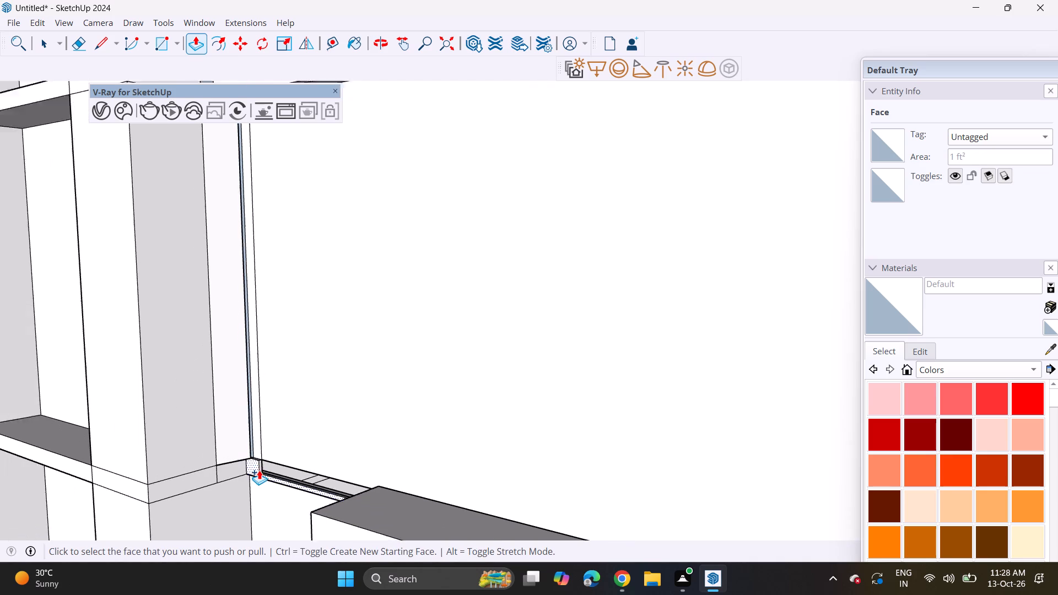
middle_drag(294, 473, 341, 477)
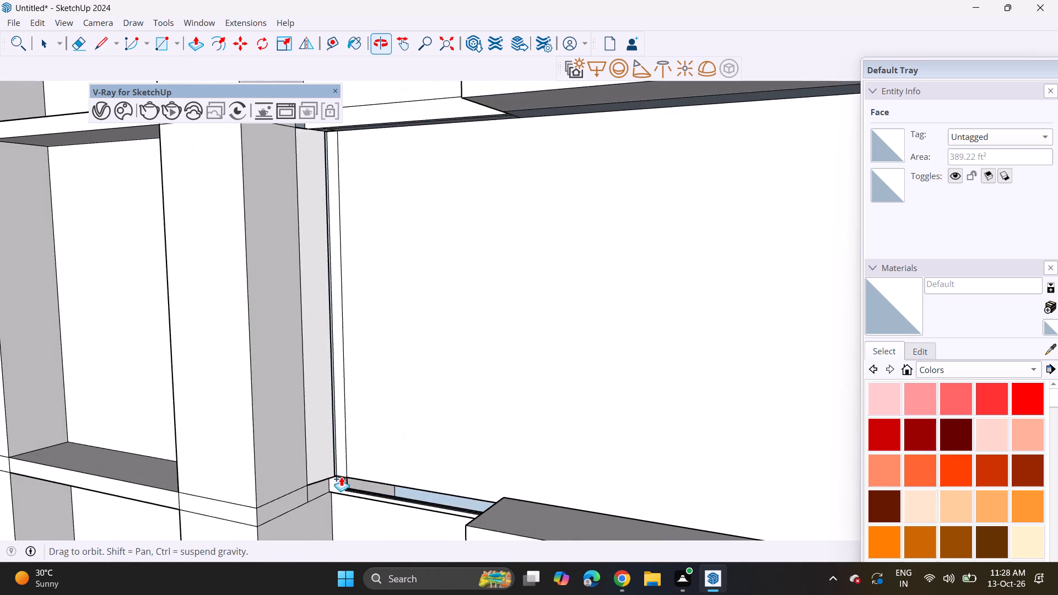
scroll(373, 489, up, 4)
scroll(371, 496, down, 1)
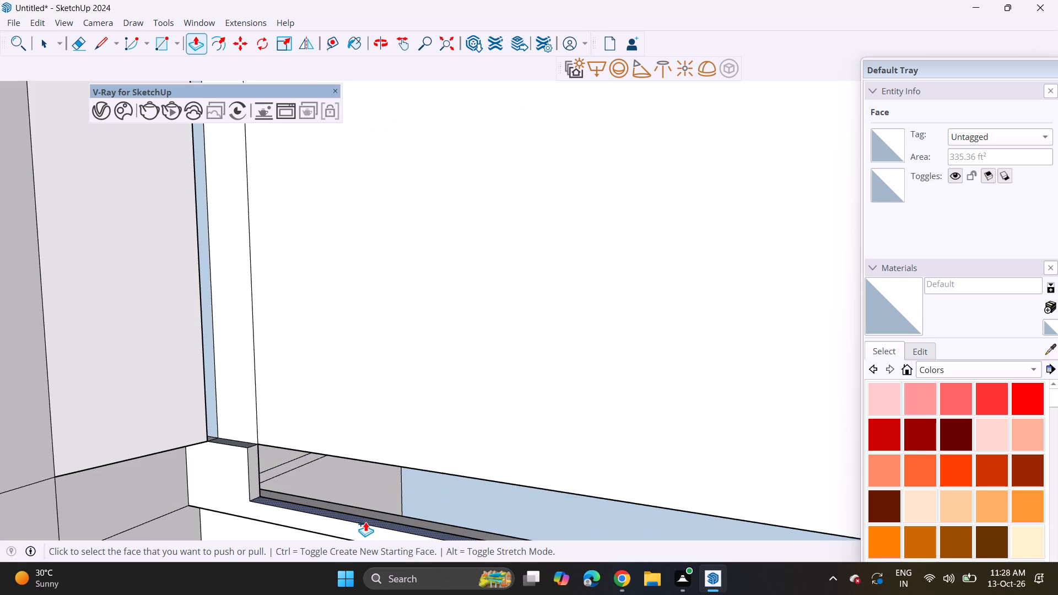
click(366, 523)
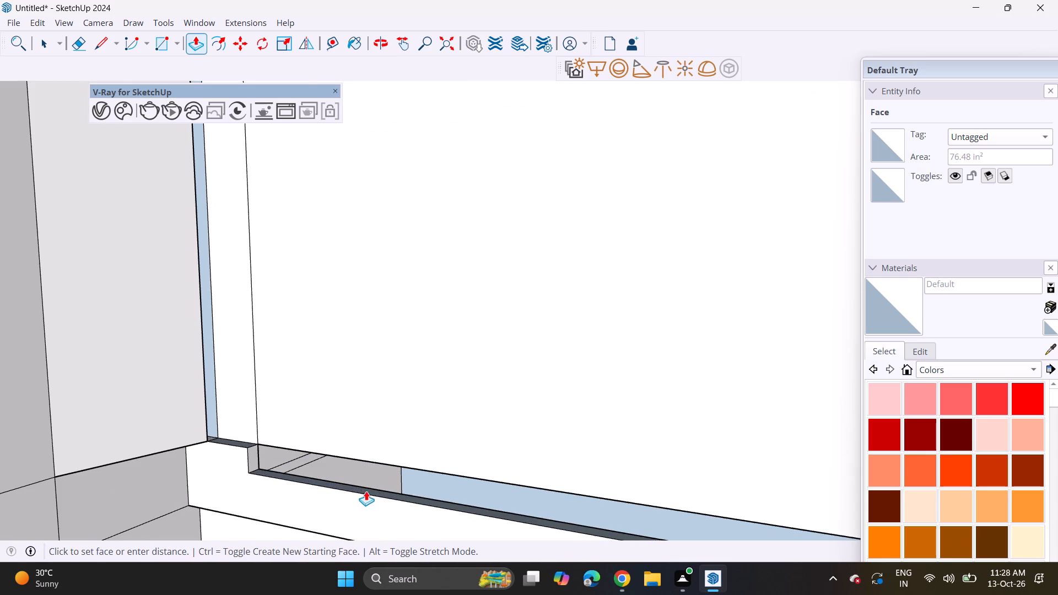
click(366, 461)
Erase the leftover vertical edges of the corner strip below the lowest full-width tower ledge and the pier-side strip one storey down.
scroll(361, 418, down, 9)
shift+middle_drag(374, 421, 285, 2)
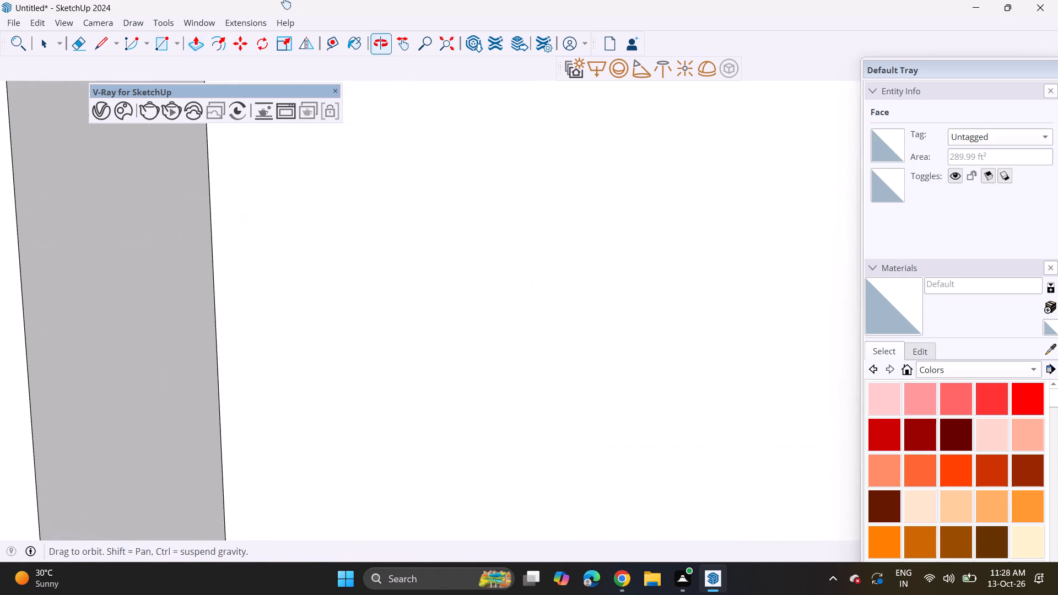
shift+middle_drag(285, 2, 285, 0)
scroll(284, 5, down, 20)
scroll(284, 5, down, 7)
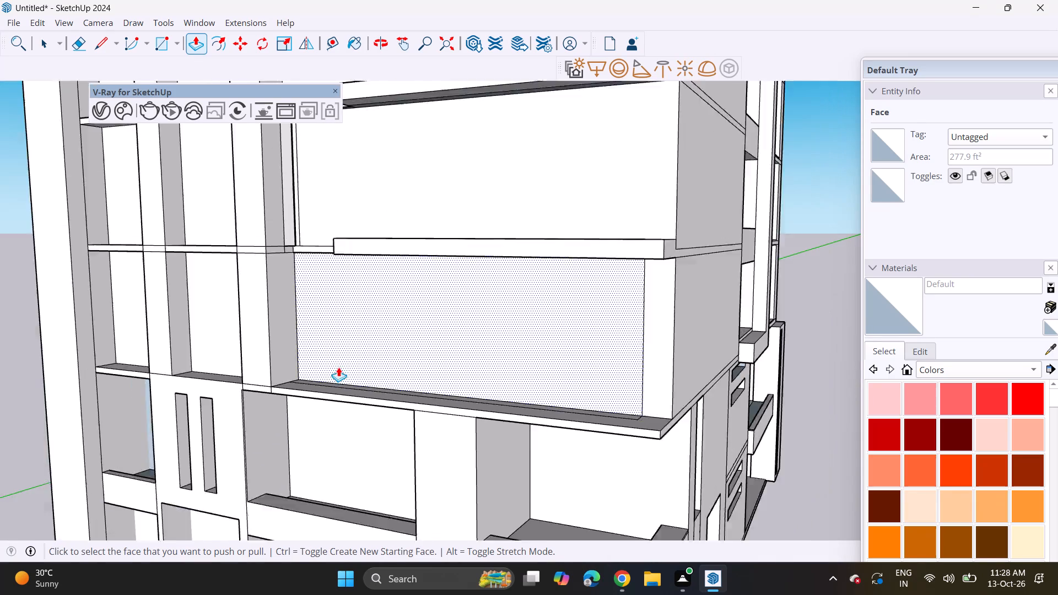
scroll(338, 367, down, 12)
shift+middle_drag(382, 407, 361, 379)
shift+middle_drag(344, 323, 372, 466)
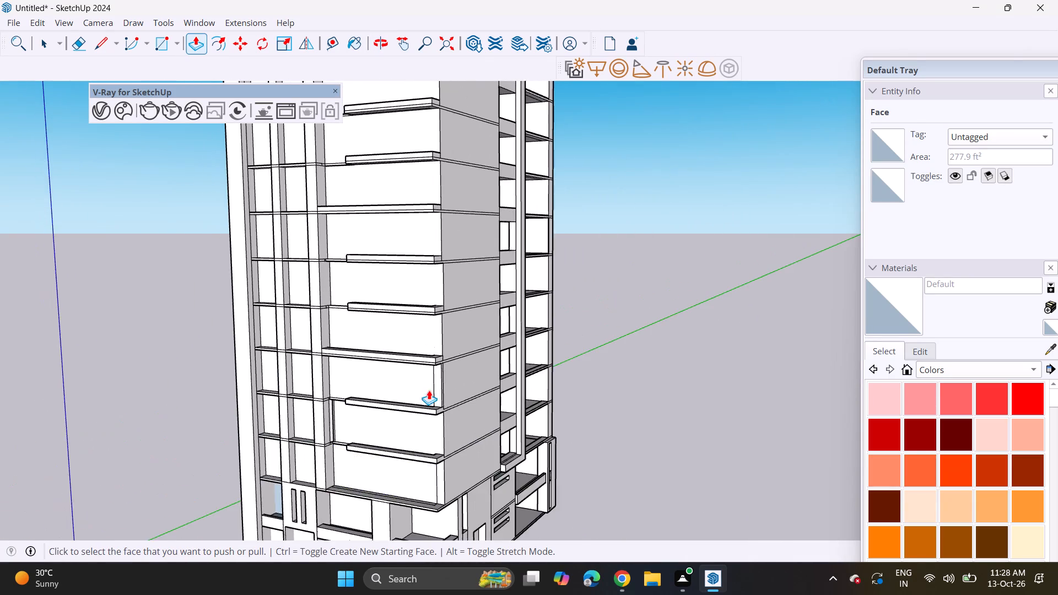
scroll(438, 385, up, 8)
click(85, 44)
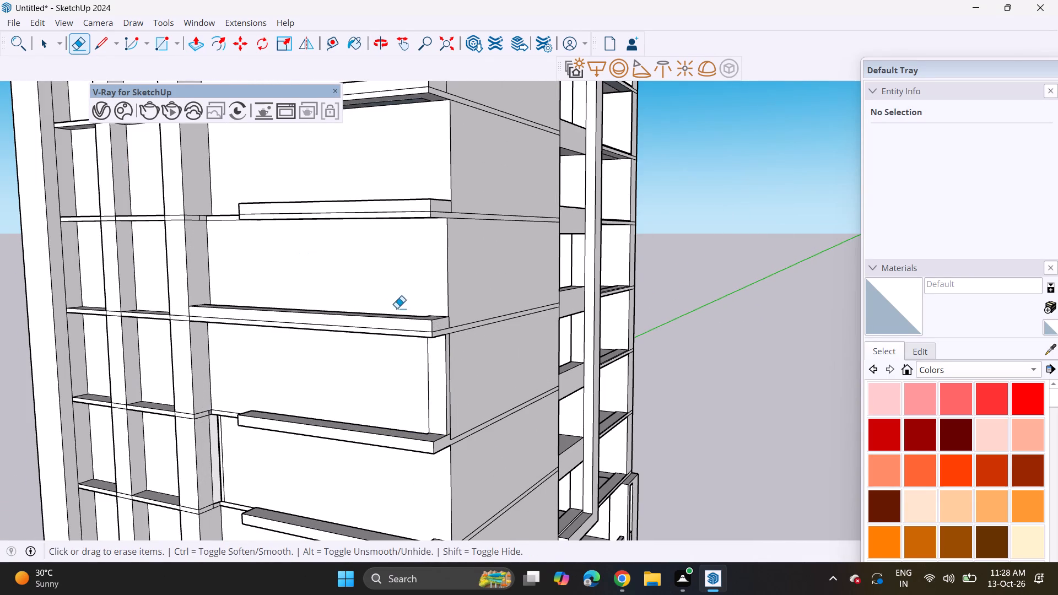
drag(427, 375, 423, 388)
drag(442, 383, 428, 390)
click(423, 390)
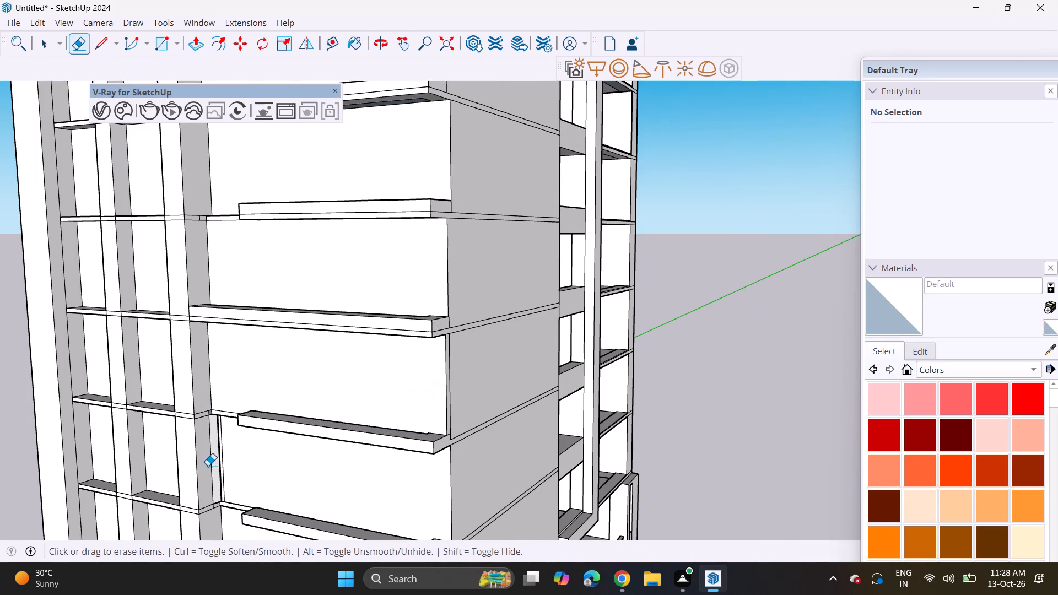
click(214, 469)
drag(215, 460, 224, 466)
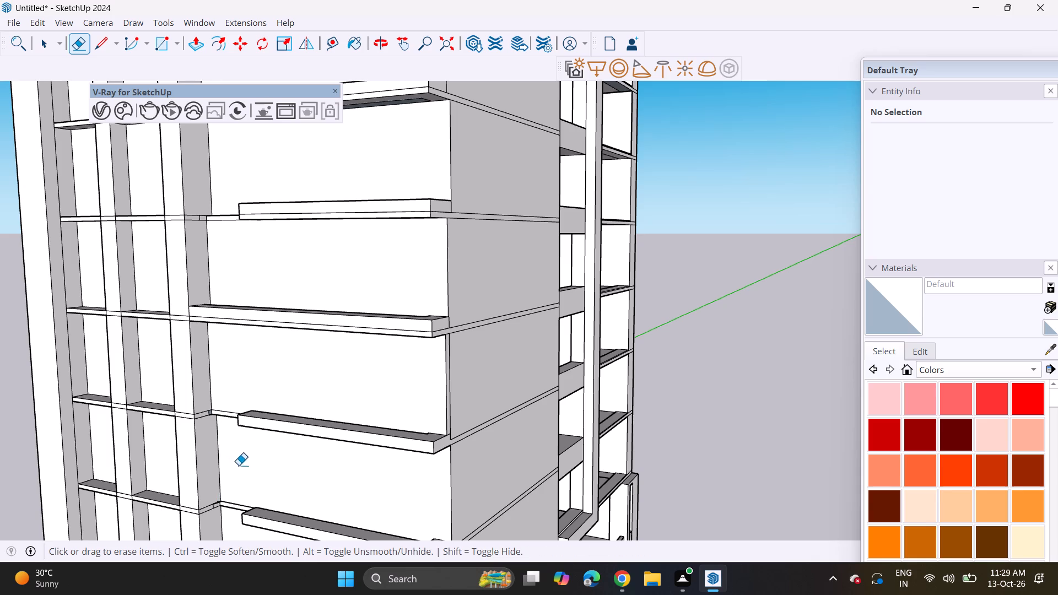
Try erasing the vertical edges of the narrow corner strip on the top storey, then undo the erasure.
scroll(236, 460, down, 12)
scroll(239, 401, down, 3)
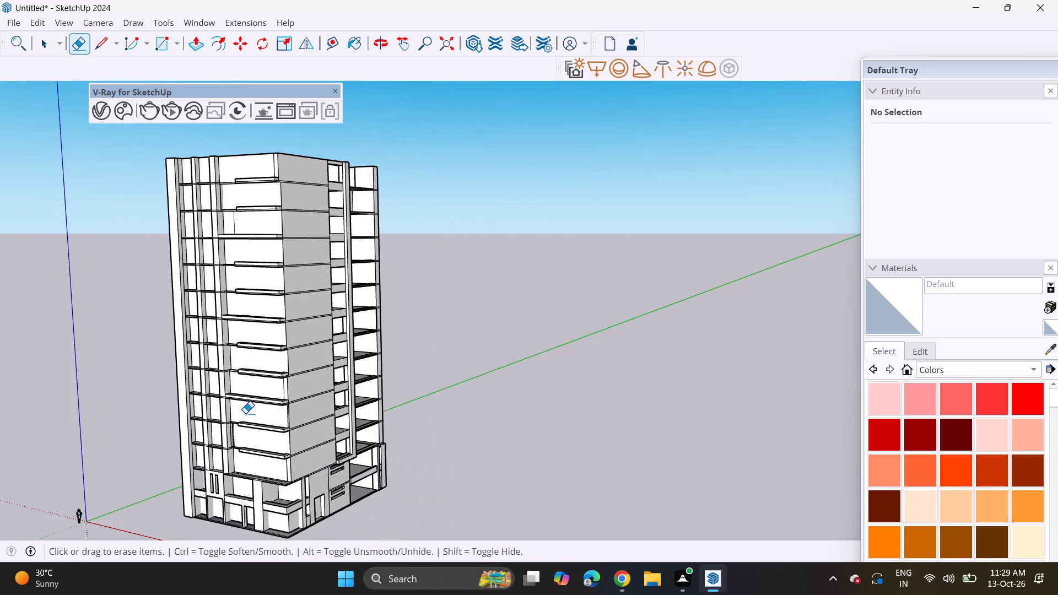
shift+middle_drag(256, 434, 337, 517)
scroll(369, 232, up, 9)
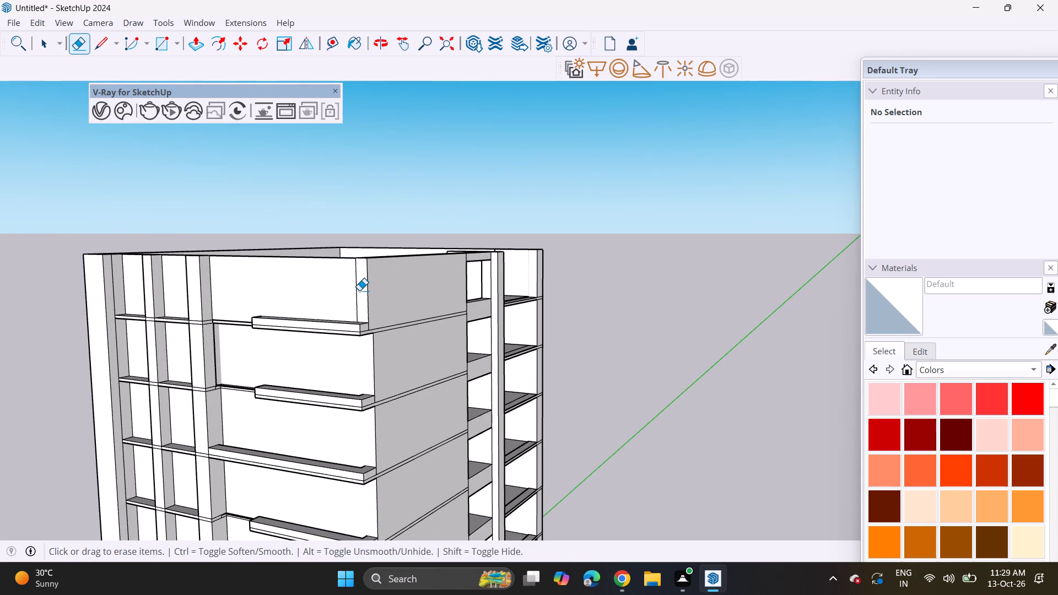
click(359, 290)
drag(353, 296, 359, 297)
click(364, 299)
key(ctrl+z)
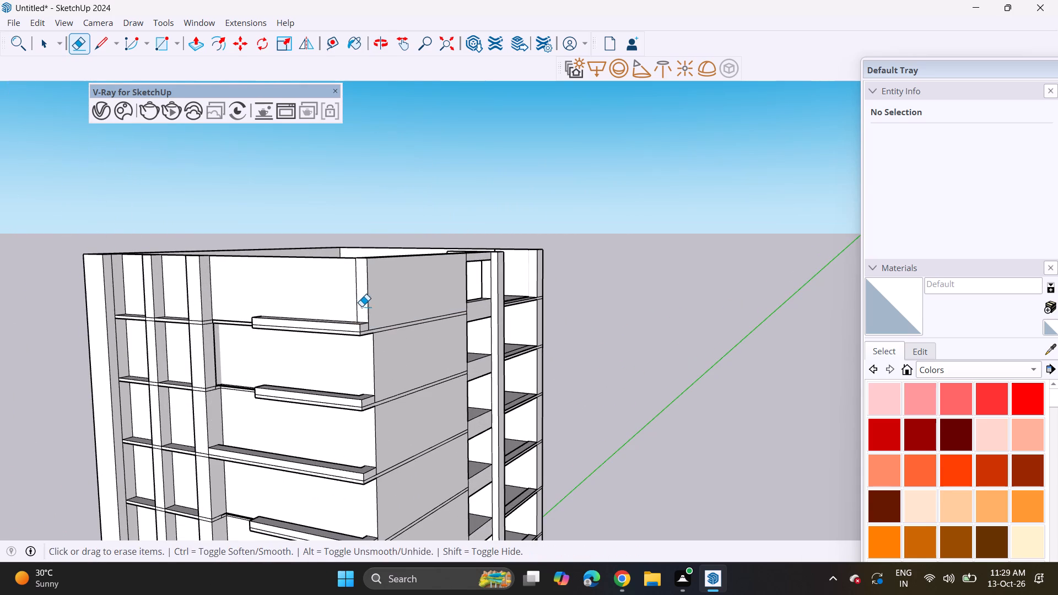
Erase the vertical edge of the narrow corner strip on the top storey.
click(358, 299)
Push/pull the pier-side end faces of the two topmost short ledges outward to line up with the short ledges below.
scroll(356, 330, down, 4)
shift+middle_drag(306, 410, 386, 294)
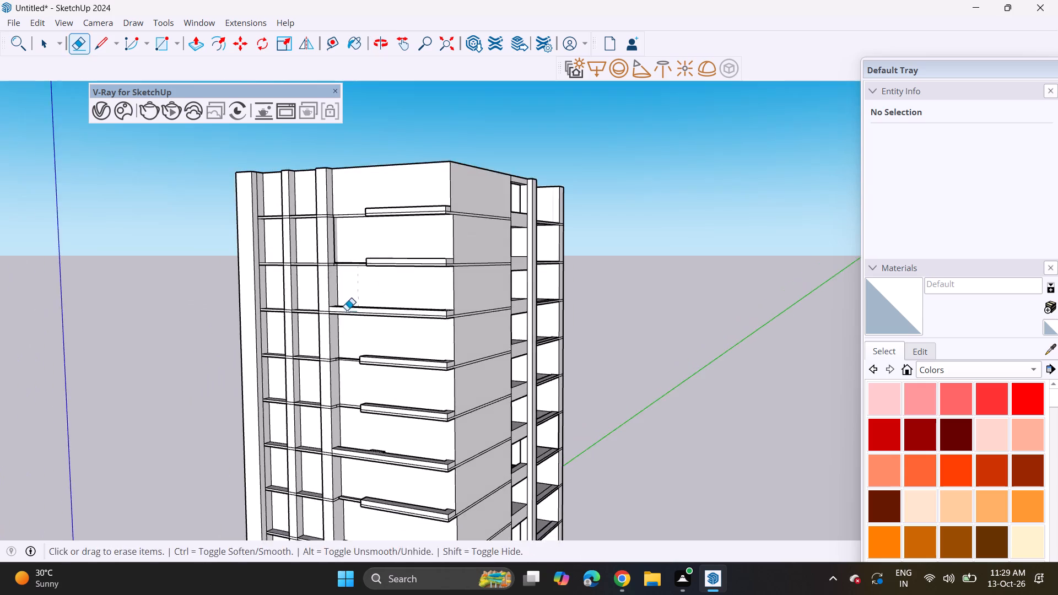
middle_drag(349, 308, 512, 328)
scroll(422, 323, up, 3)
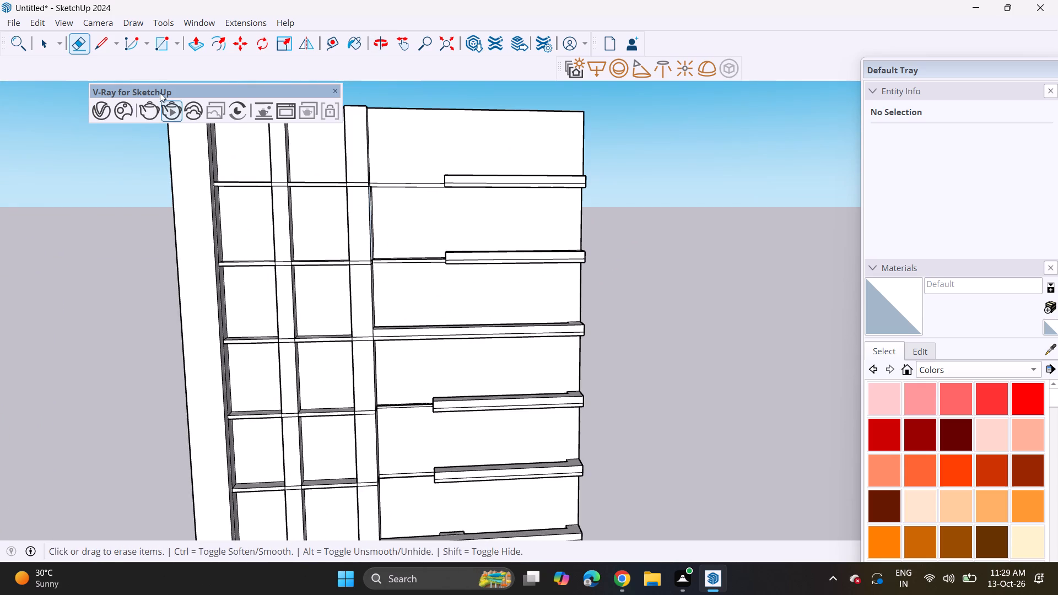
click(197, 43)
middle_drag(383, 249, 511, 274)
scroll(558, 285, up, 3)
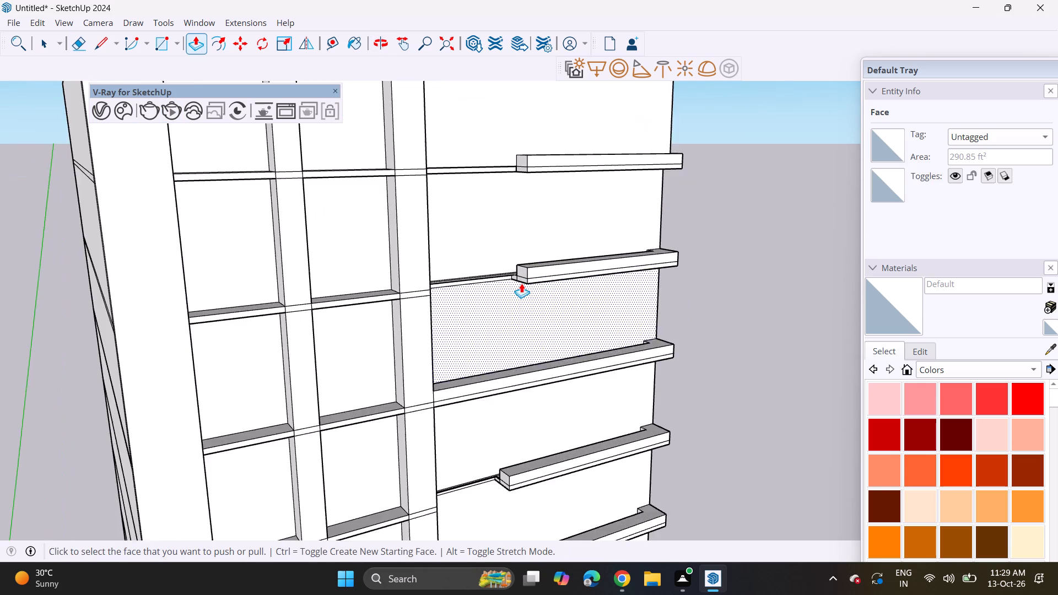
scroll(521, 283, up, 3)
click(522, 278)
shift+middle_drag(507, 376, 423, 89)
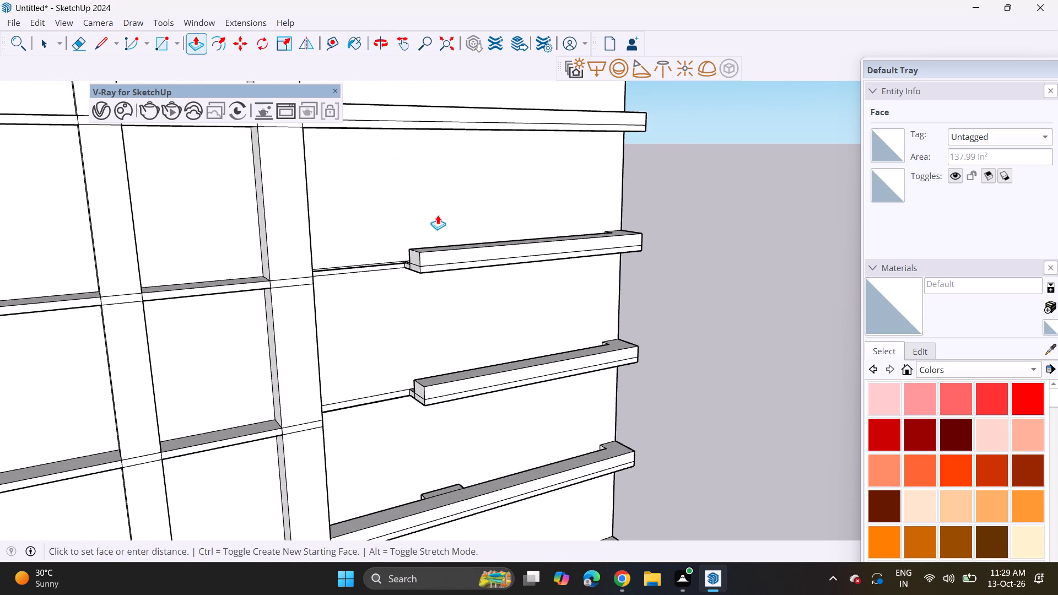
click(420, 262)
shift+middle_drag(447, 123, 466, 349)
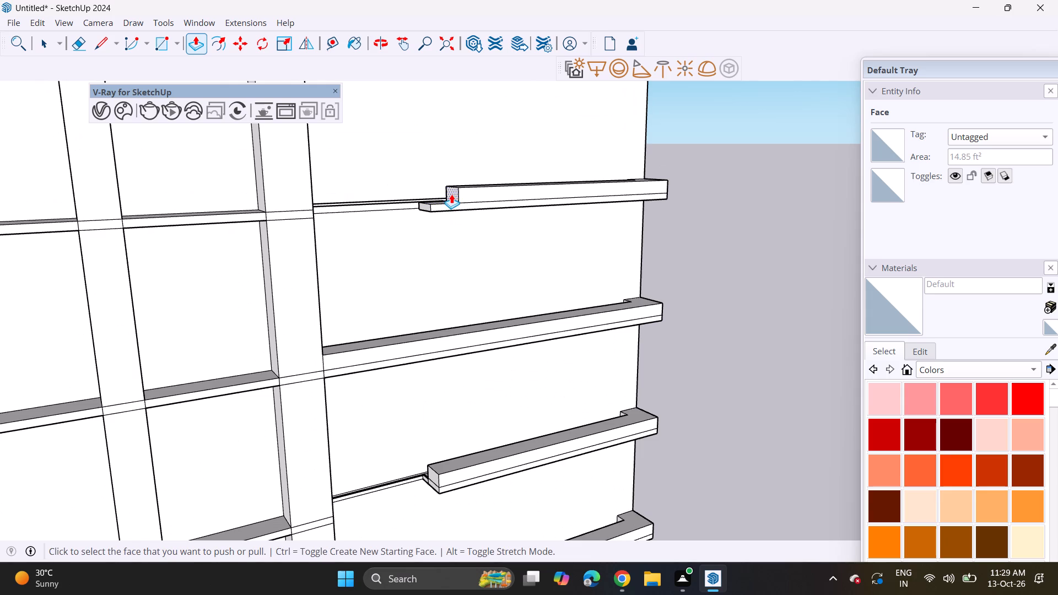
double_click(451, 194)
shift+middle_drag(474, 138, 475, 318)
double_click(454, 246)
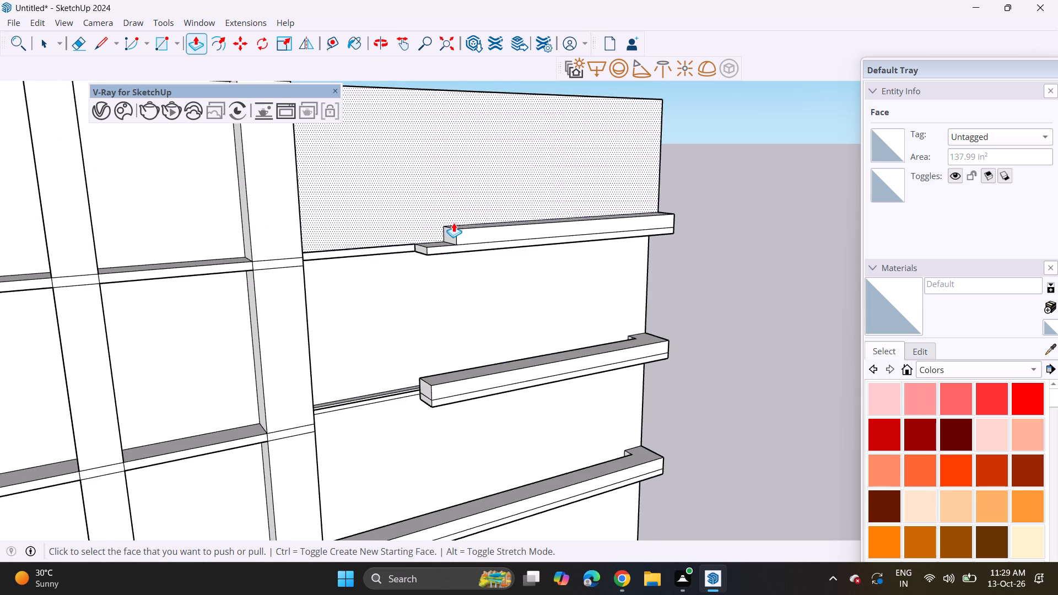
double_click(454, 234)
Push/pull the end faces of the two lowest short ledges back to align with the end of the short ledge above.
middle_drag(482, 312, 381, 267)
scroll(381, 267, down, 2)
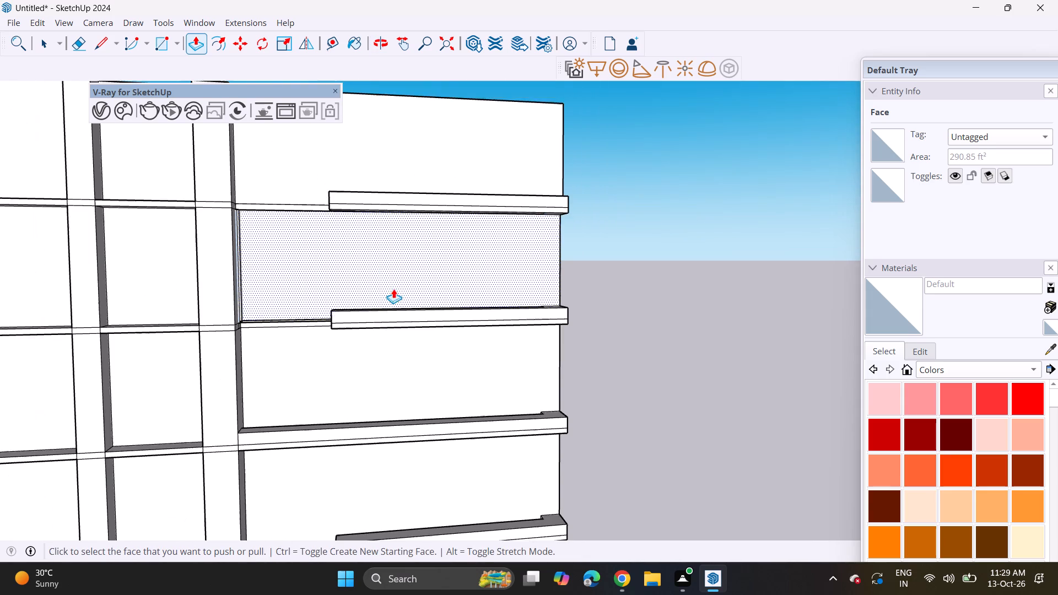
middle_drag(474, 337, 406, 331)
scroll(401, 331, down, 5)
middle_drag(429, 423, 392, 232)
scroll(399, 255, down, 2)
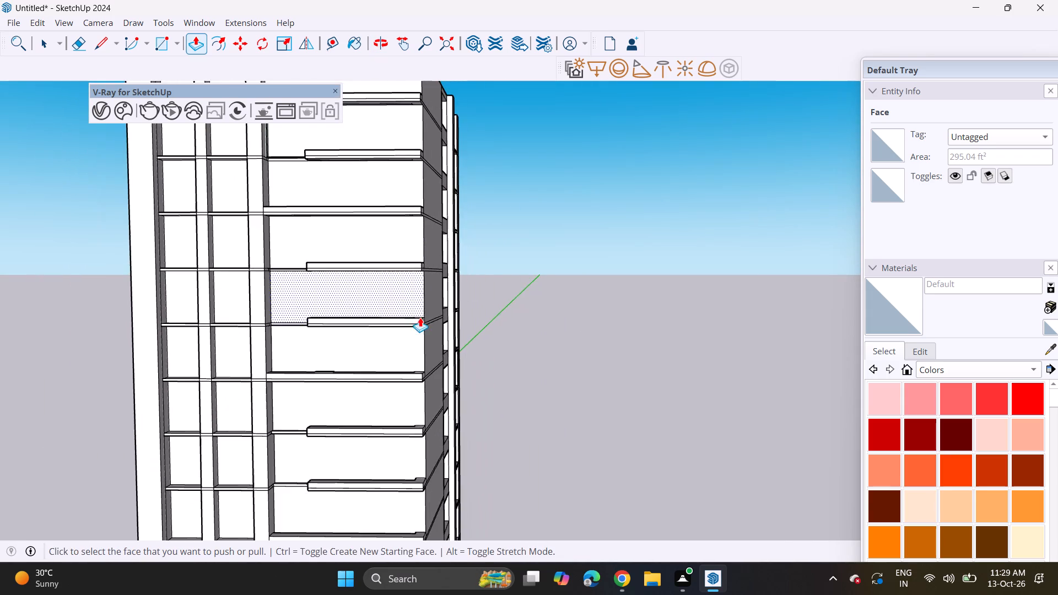
middle_drag(417, 369, 297, 247)
shift+middle_drag(285, 392, 339, 240)
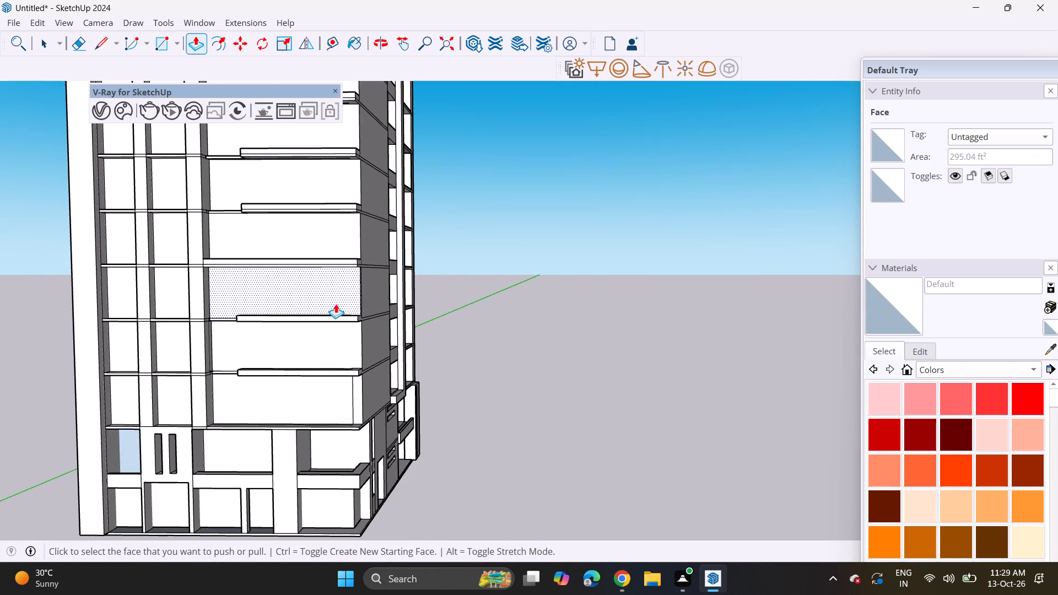
middle_drag(344, 304, 452, 311)
middle_drag(452, 317, 500, 339)
middle_drag(527, 348, 617, 333)
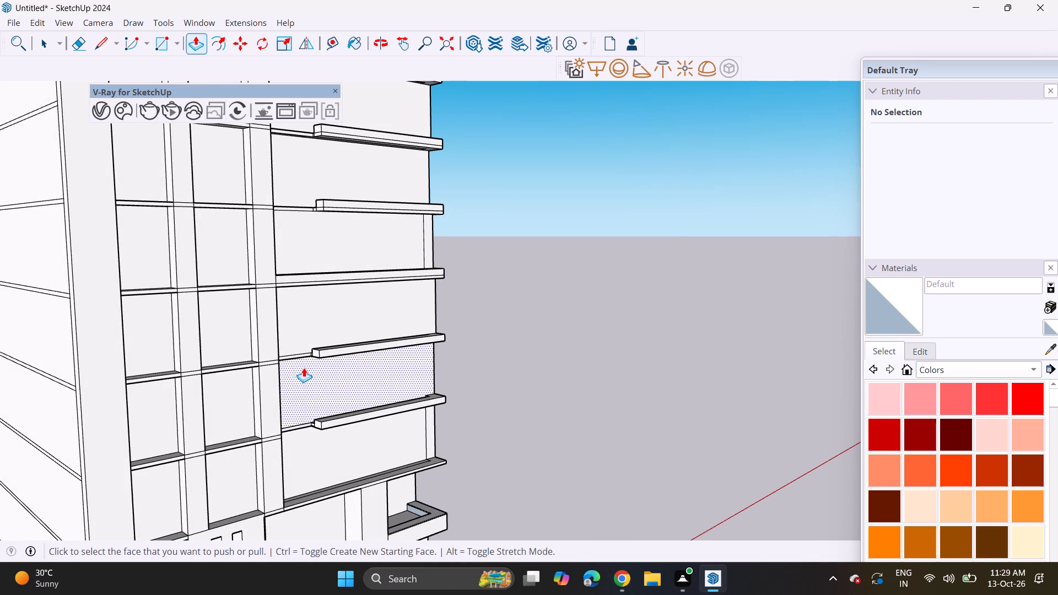
click(315, 353)
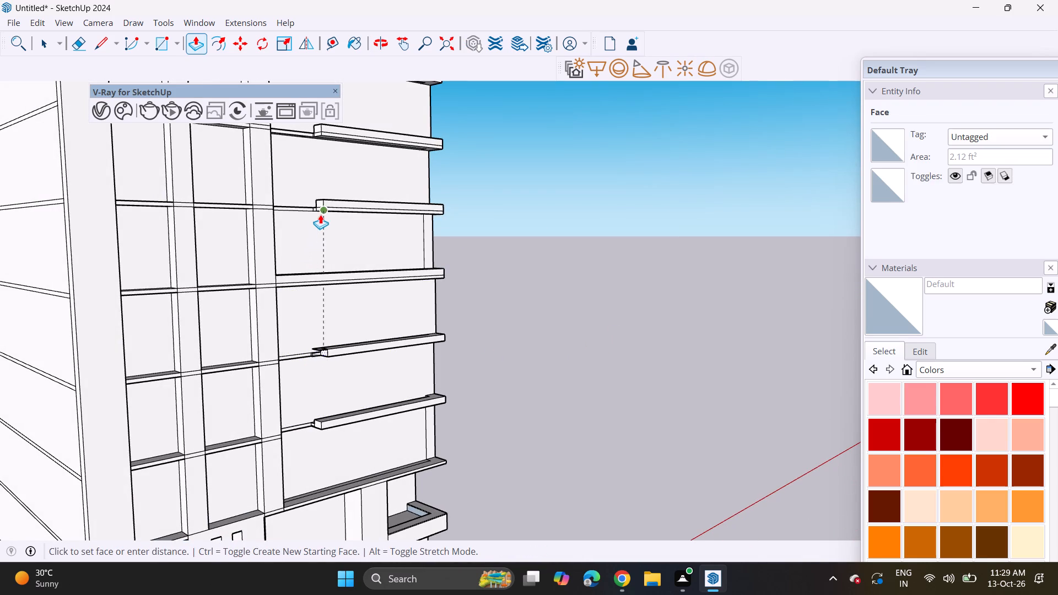
click(320, 214)
click(316, 423)
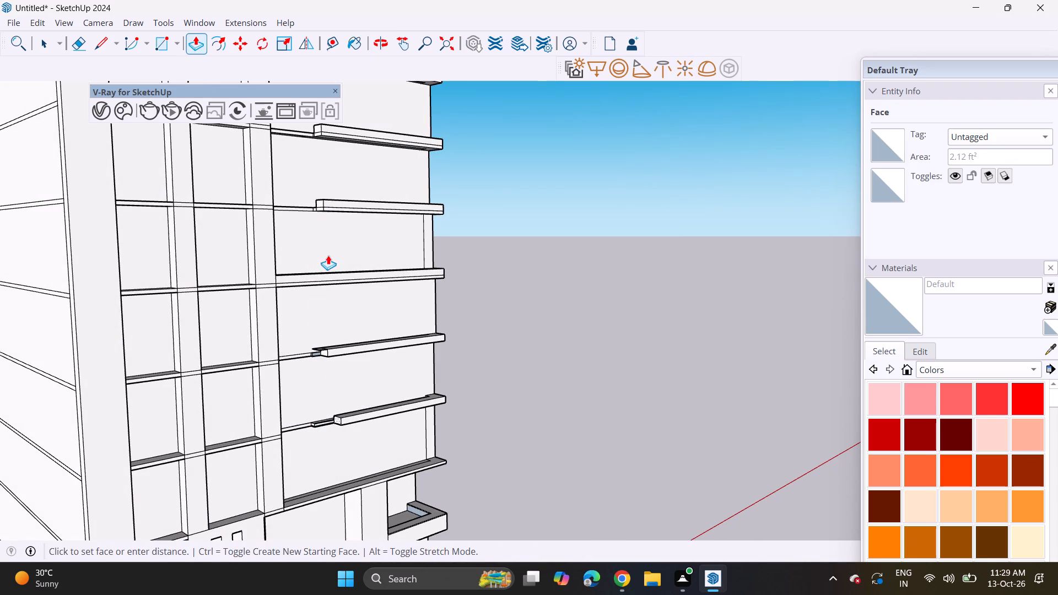
click(320, 213)
Push/pull the leftover stub faces beside the end of the lowest short ledge to remove the protruding piece.
scroll(312, 432, up, 9)
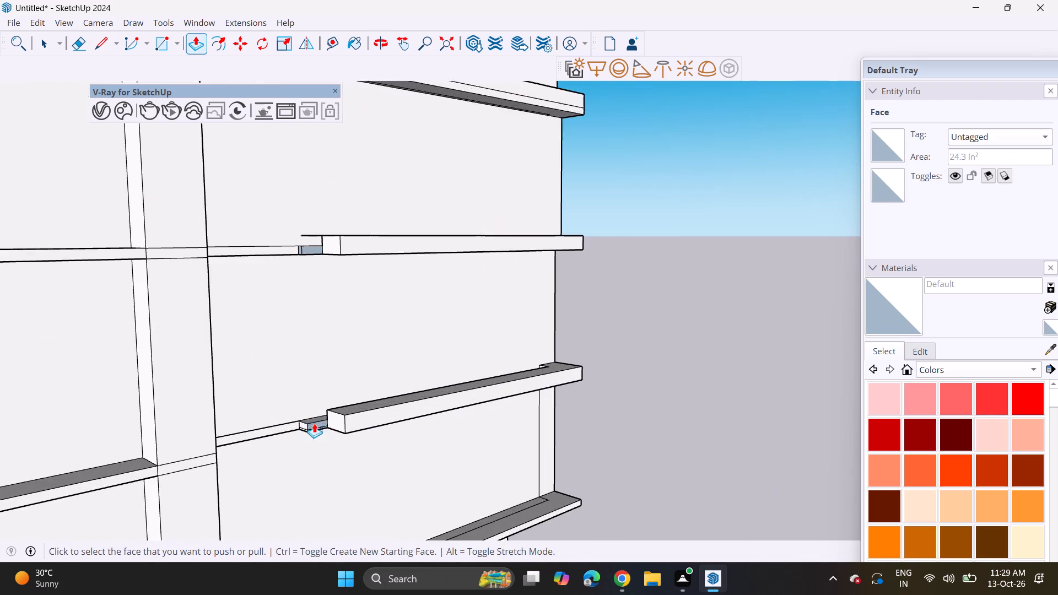
scroll(303, 432, up, 4)
double_click(299, 420)
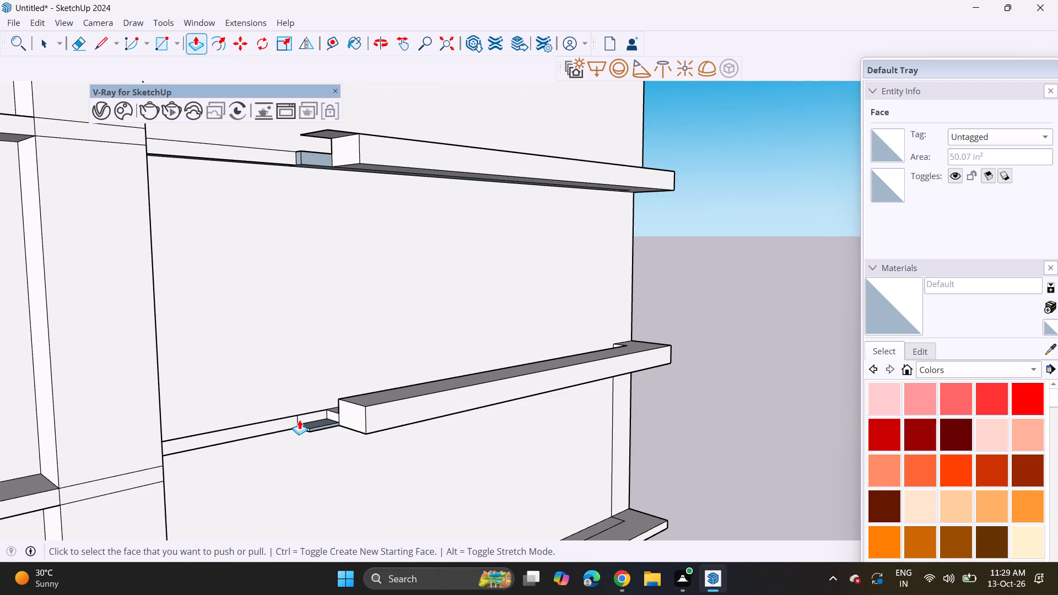
scroll(314, 429, up, 5)
double_click(300, 426)
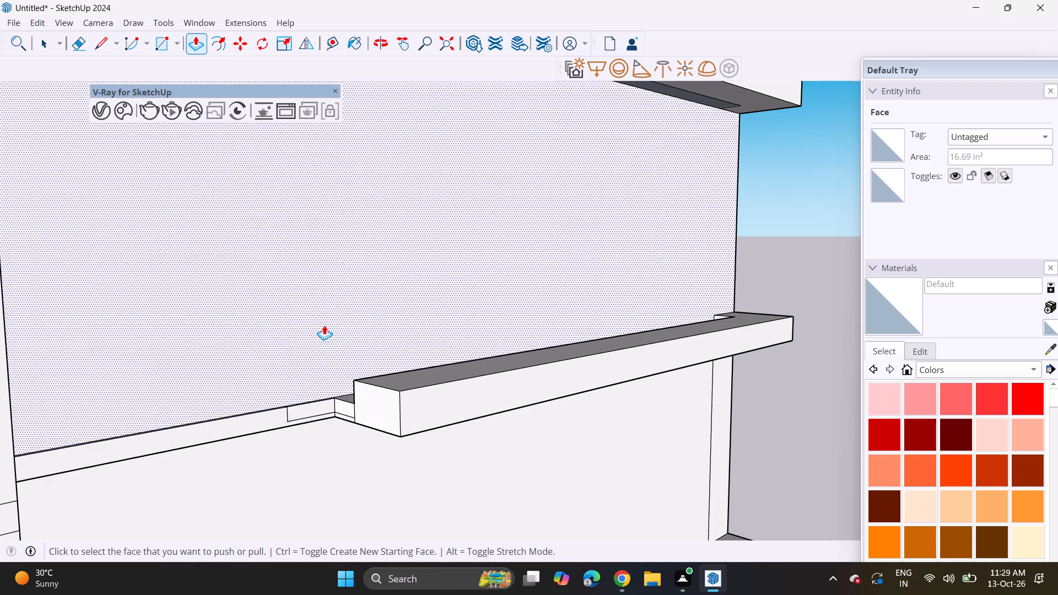
Push/pull the leftover stub faces beside the end of the second-lowest short ledge toward the ledge end to close the gap.
shift+middle_drag(324, 390, 324, 474)
shift+middle_drag(314, 220, 333, 391)
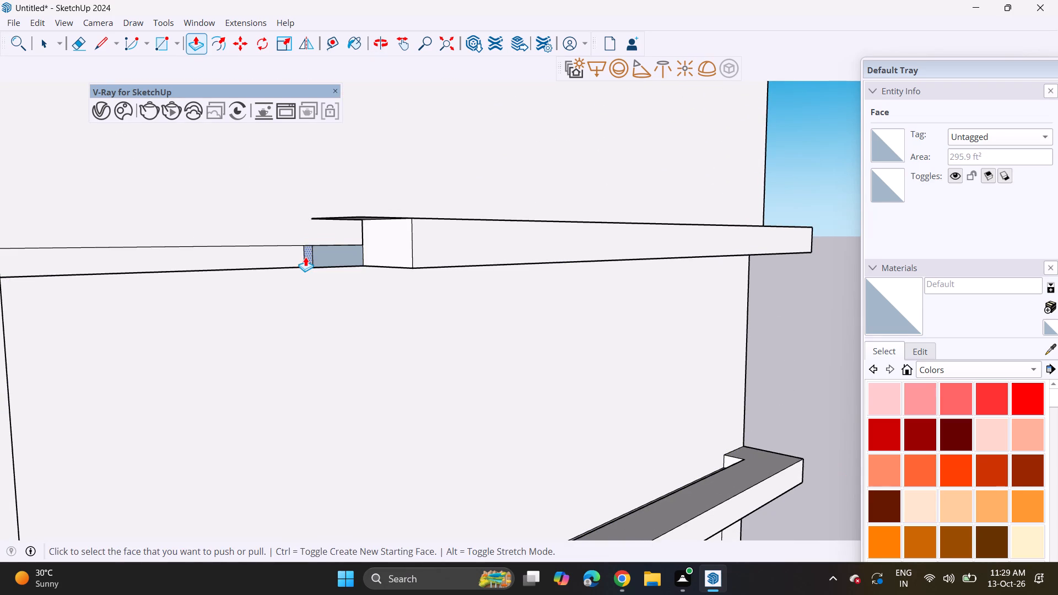
double_click(305, 257)
click(254, 259)
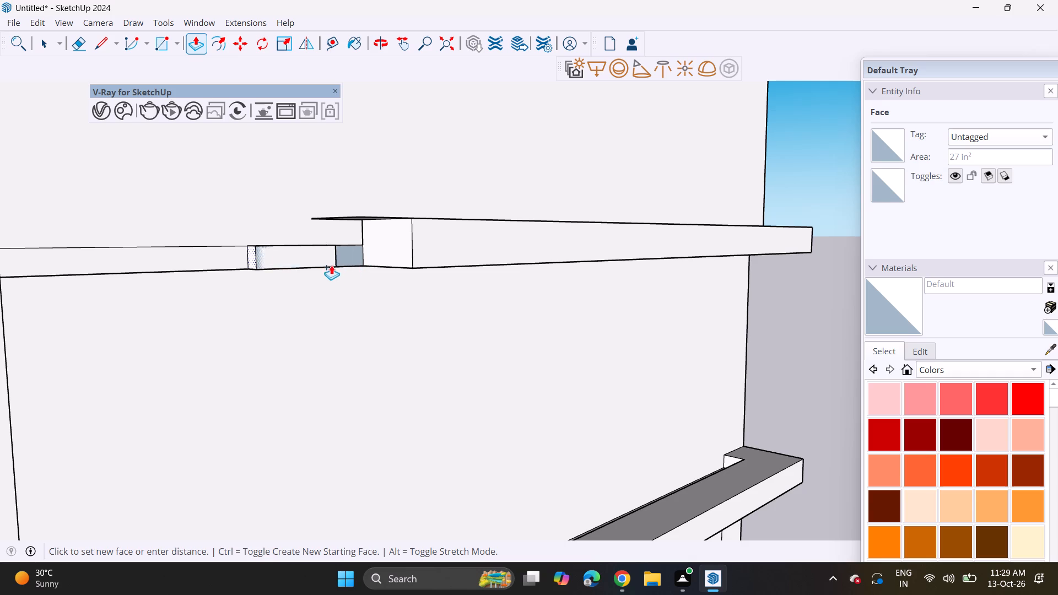
key(grave)
key(Escape)
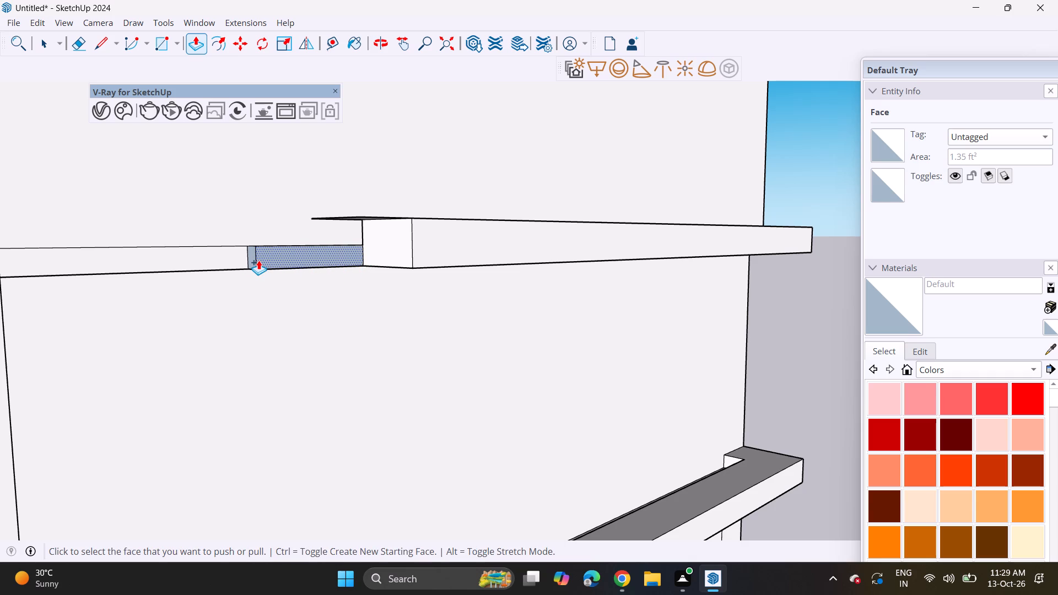
click(255, 257)
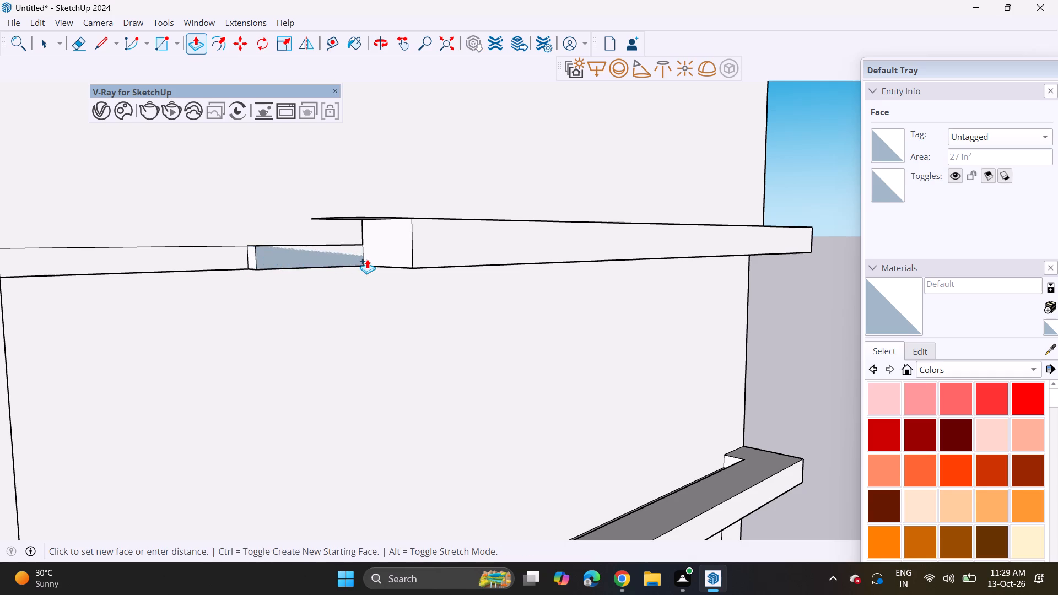
click(367, 259)
click(249, 258)
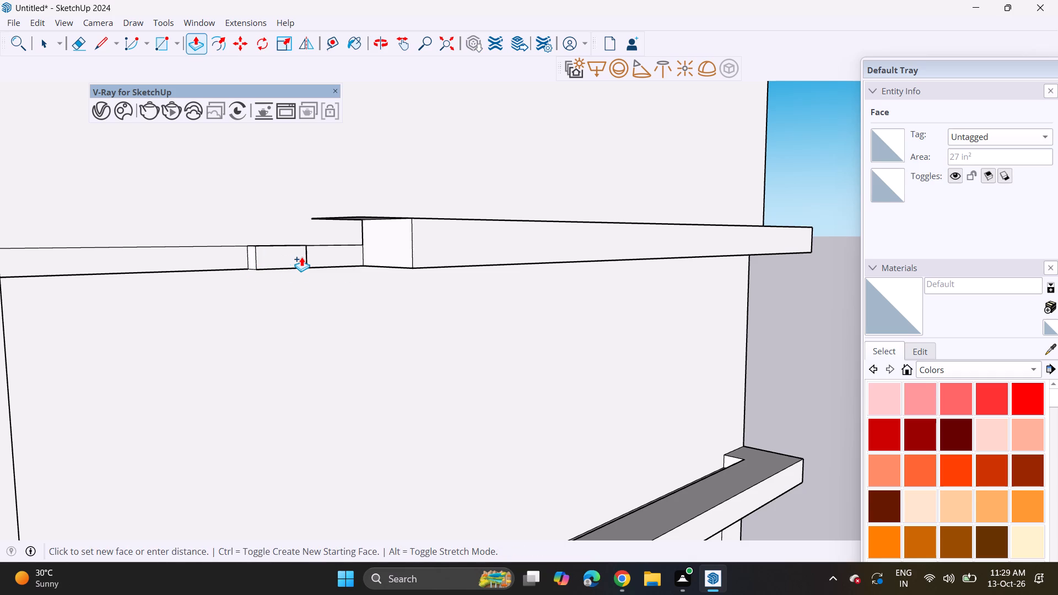
click(355, 257)
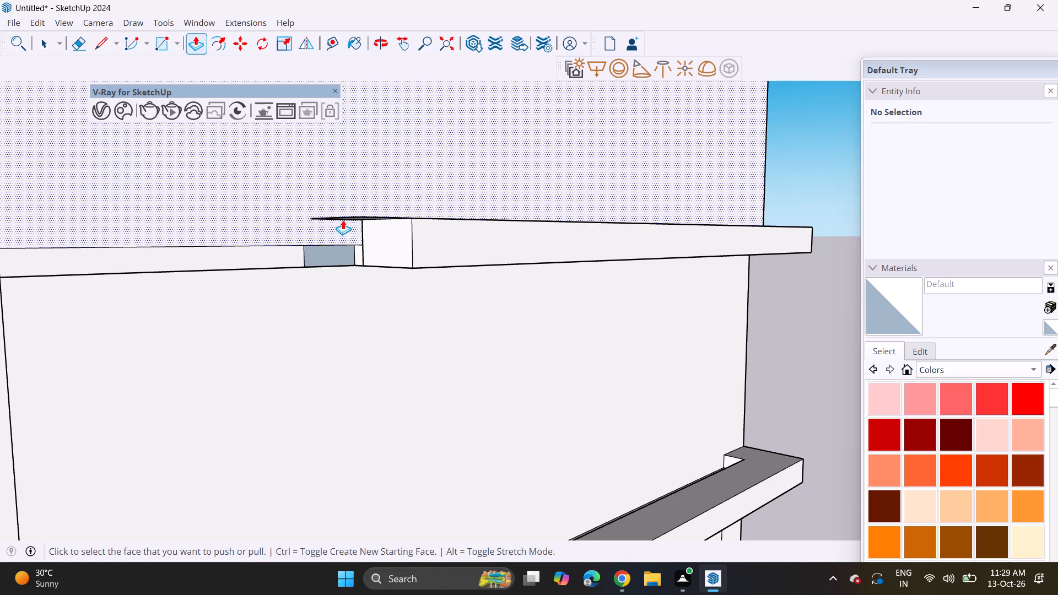
Erase the stray edges projecting past the end of the second-lowest short ledge.
middle_drag(353, 229, 219, 226)
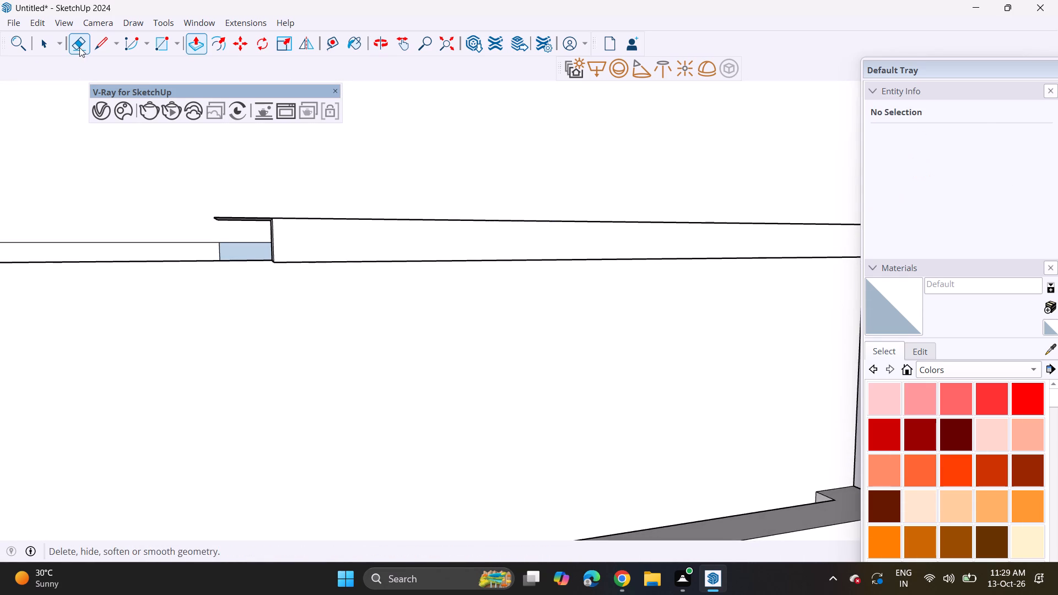
click(79, 47)
drag(249, 195, 248, 209)
drag(252, 219, 250, 228)
drag(250, 216, 247, 228)
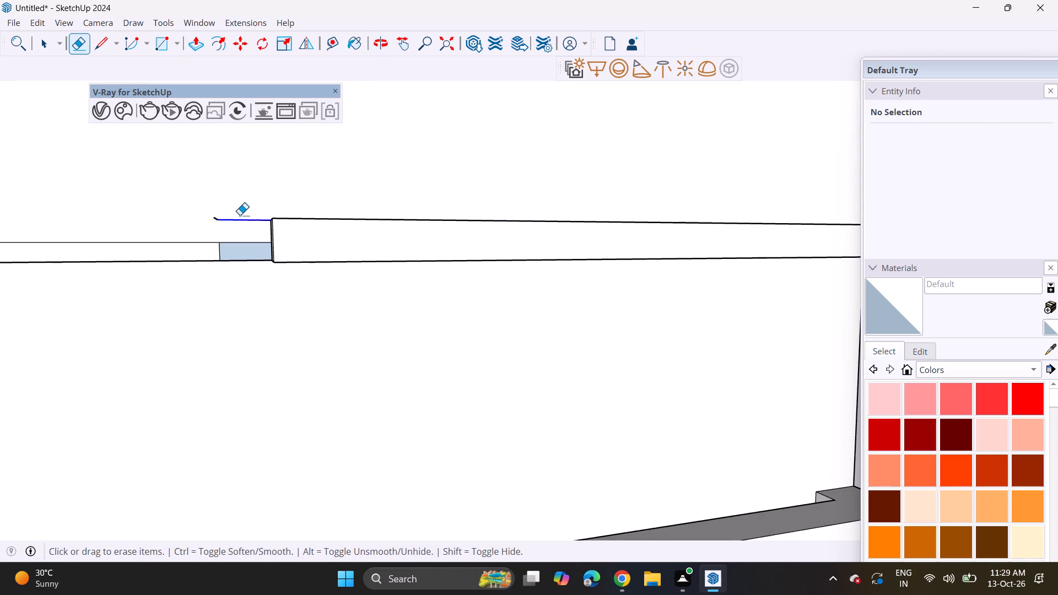
click(209, 218)
click(215, 220)
drag(215, 206, 214, 219)
scroll(208, 204, down, 4)
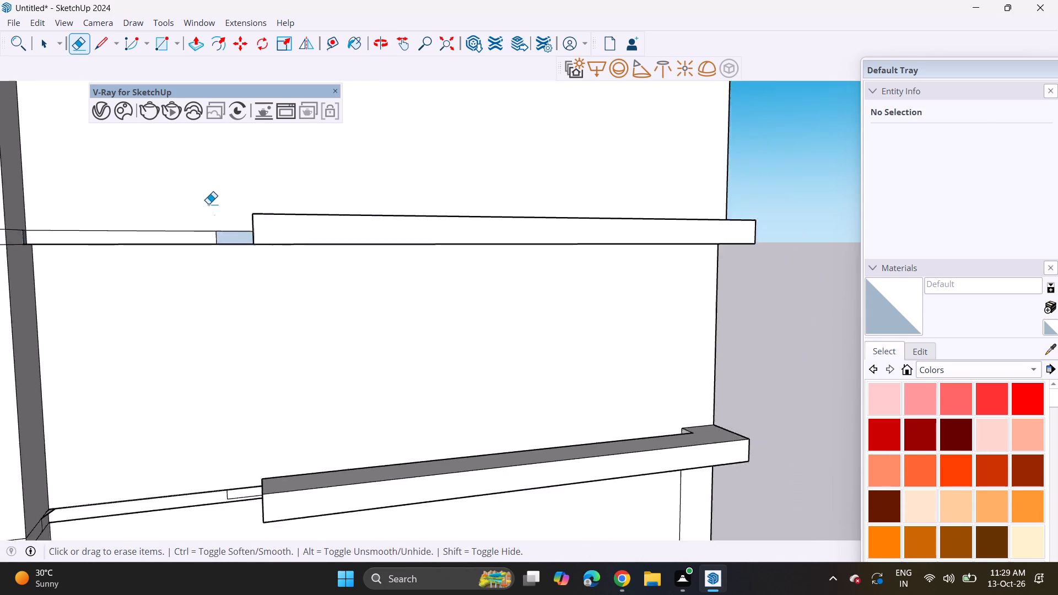
scroll(208, 204, down, 19)
drag(350, 316, 347, 321)
Push/pull the blue reversed wall face inside the podium's upper end window opening beside the two narrow slots.
scroll(333, 281, down, 3)
shift+middle_drag(333, 244, 380, 326)
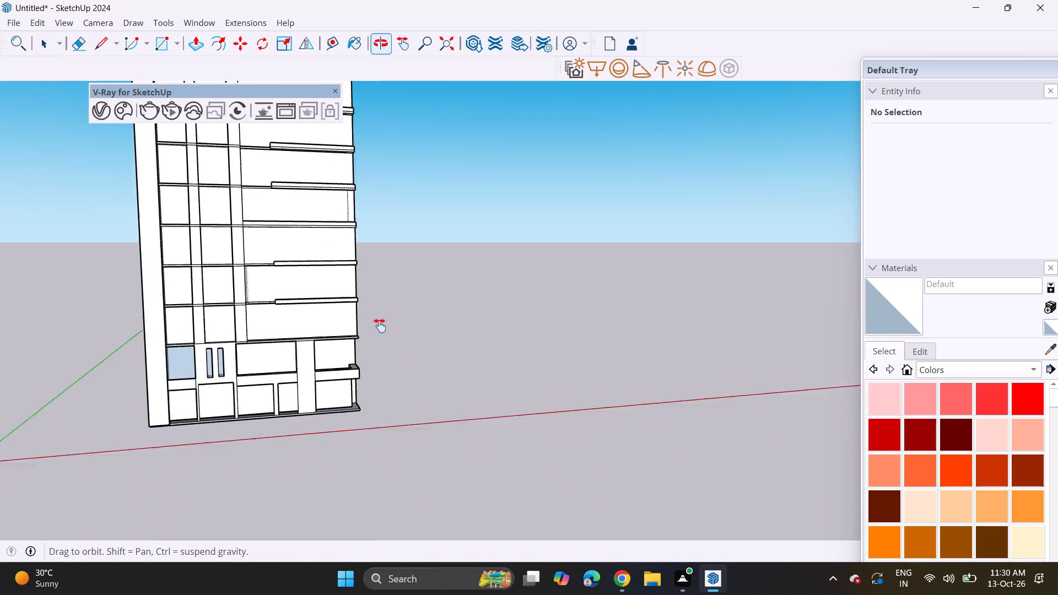
shift+middle_drag(380, 326, 461, 356)
middle_drag(457, 361, 369, 380)
scroll(337, 435, up, 12)
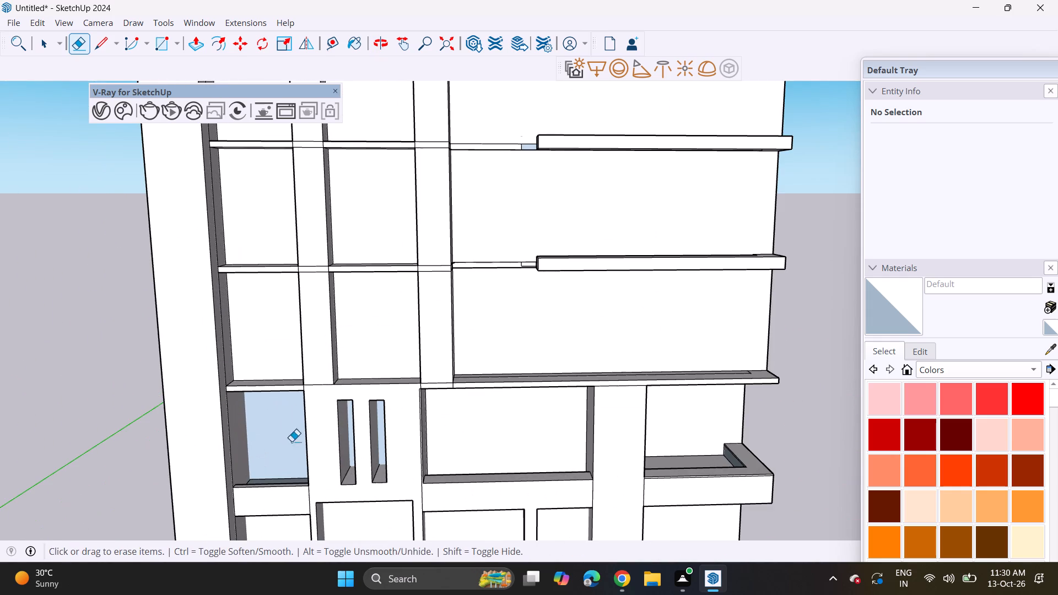
click(189, 41)
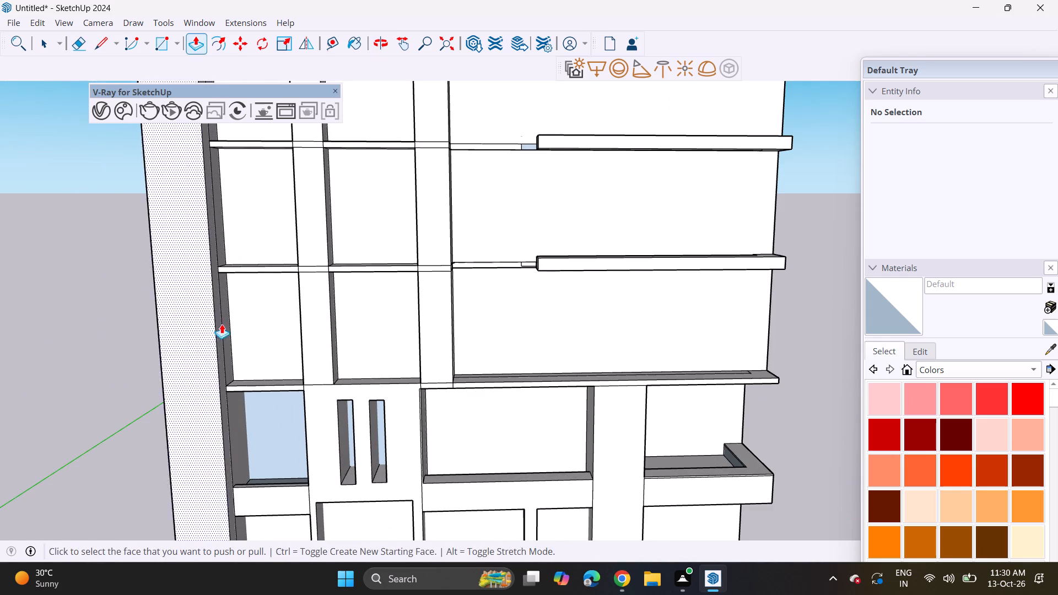
click(259, 440)
click(261, 443)
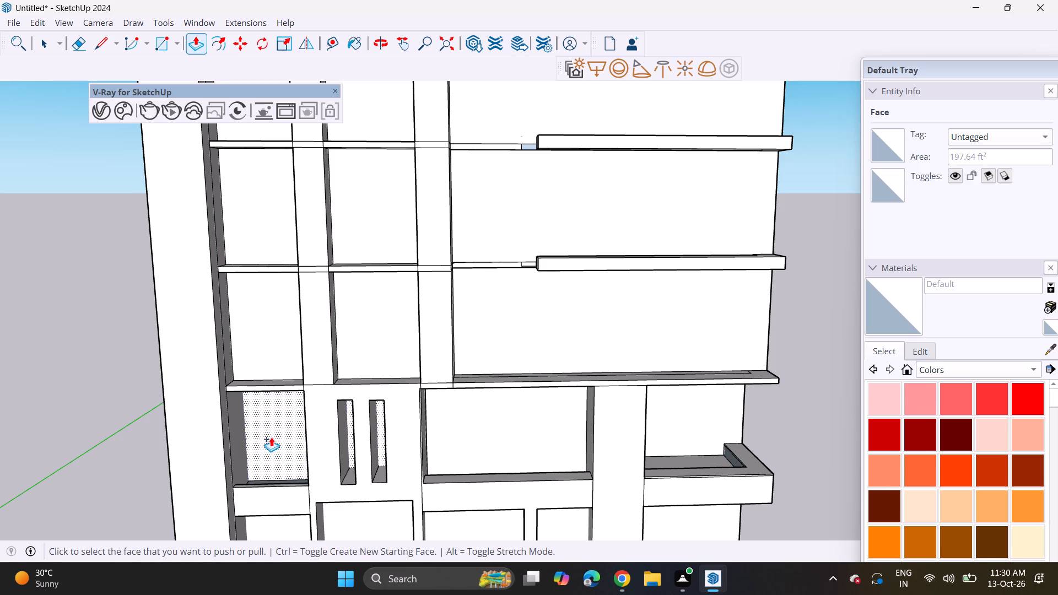
Examine the tower's ledges, corner walls and podium from several angles for remaining flaws.
scroll(278, 430, down, 6)
middle_drag(394, 447, 361, 304)
scroll(361, 302, down, 7)
middle_drag(361, 302, 350, 377)
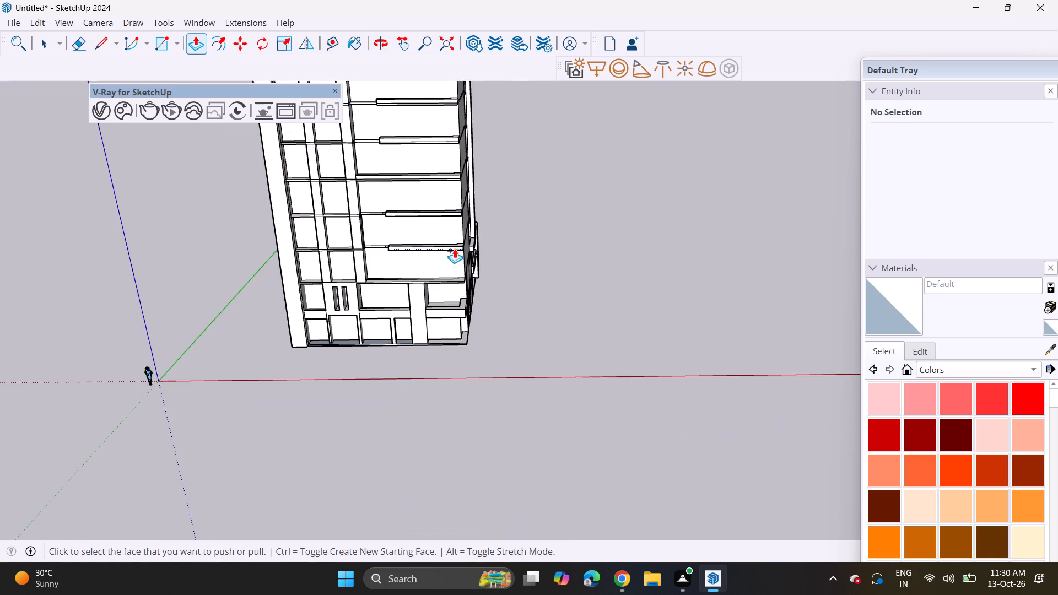
middle_drag(455, 248, 314, 126)
middle_drag(359, 141, 371, 305)
shift+middle_drag(469, 294, 412, 254)
scroll(412, 254, down, 3)
scroll(412, 254, up, 5)
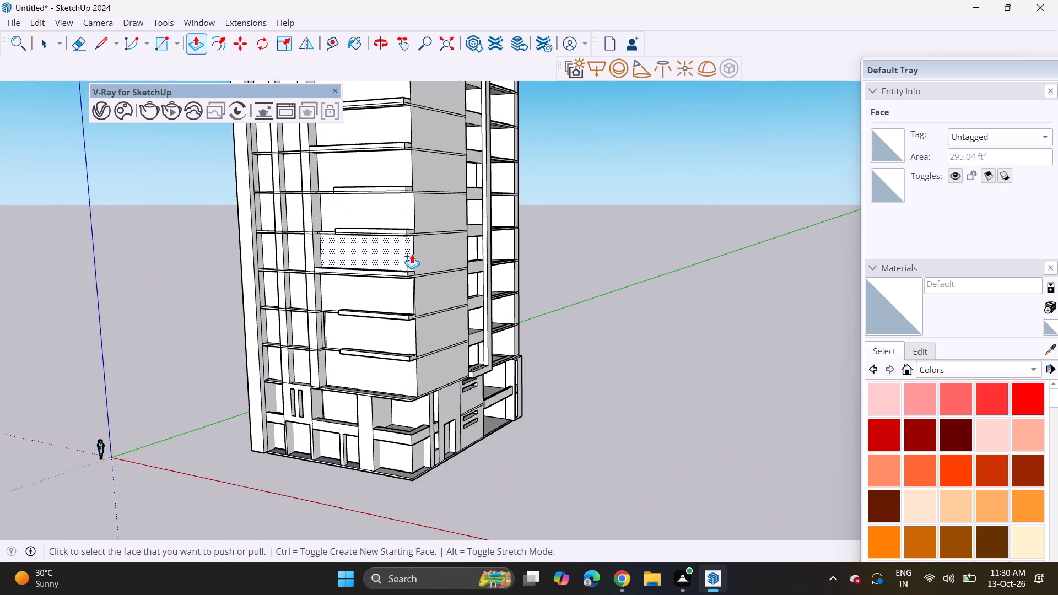
scroll(412, 254, up, 5)
scroll(412, 254, down, 11)
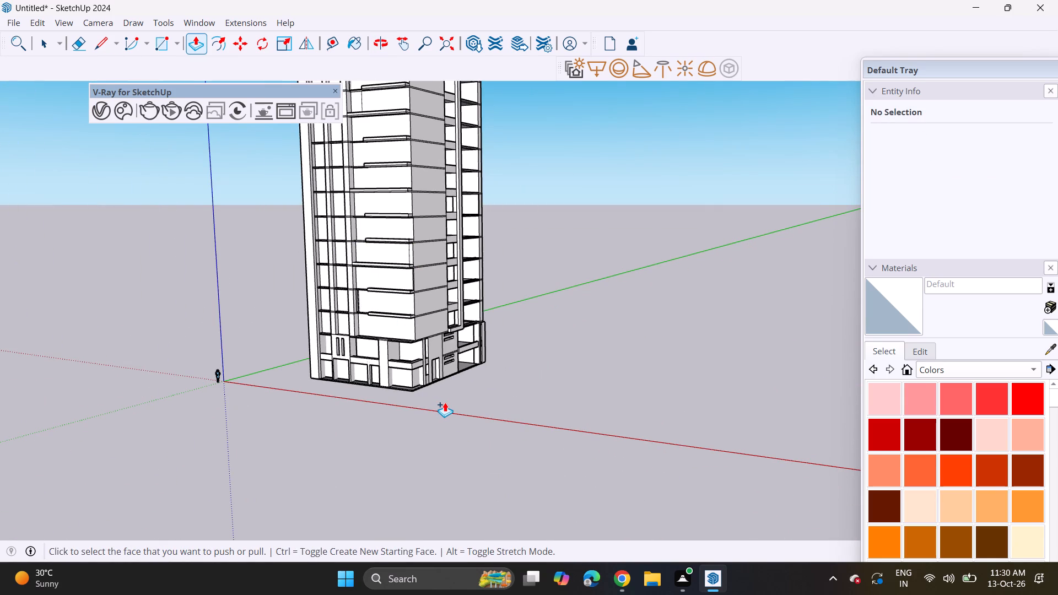
scroll(422, 384, down, 3)
shift+middle_drag(423, 359, 431, 421)
scroll(395, 253, up, 14)
scroll(384, 235, down, 16)
scroll(428, 427, up, 6)
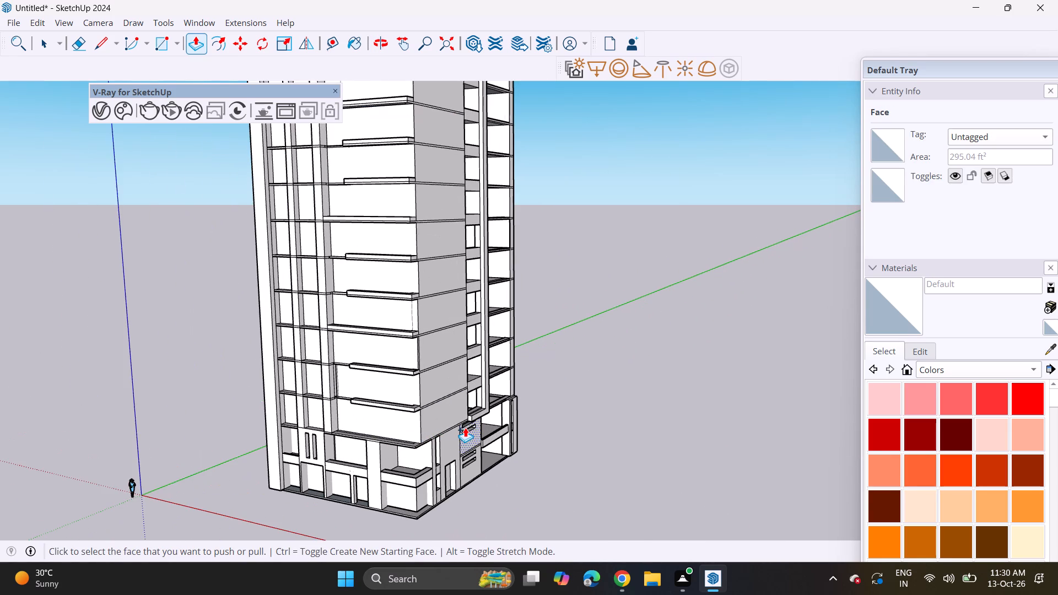
scroll(460, 431, up, 2)
middle_drag(460, 431, 420, 406)
scroll(424, 406, up, 5)
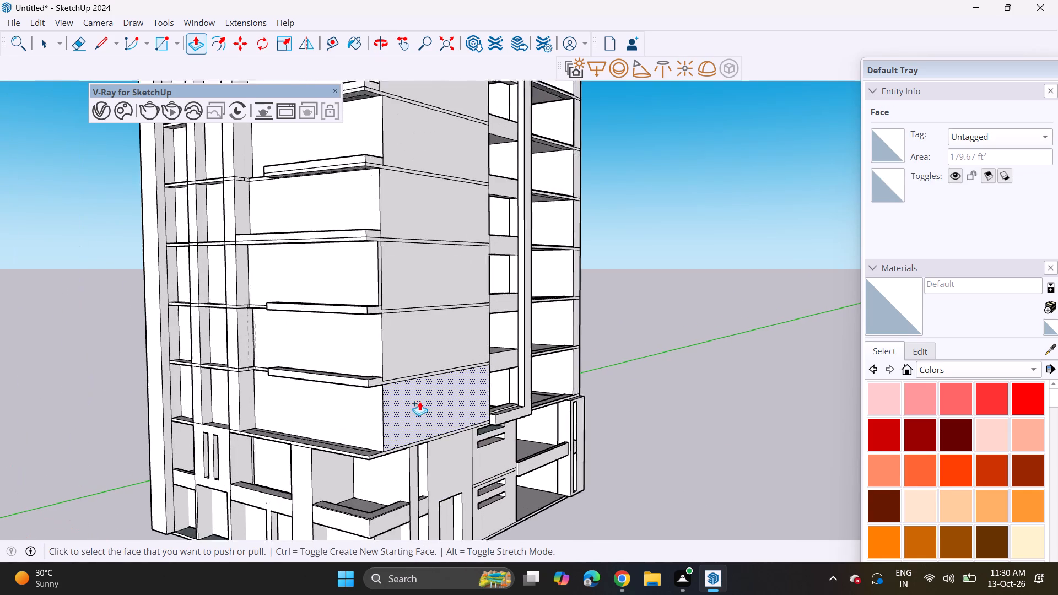
click(80, 46)
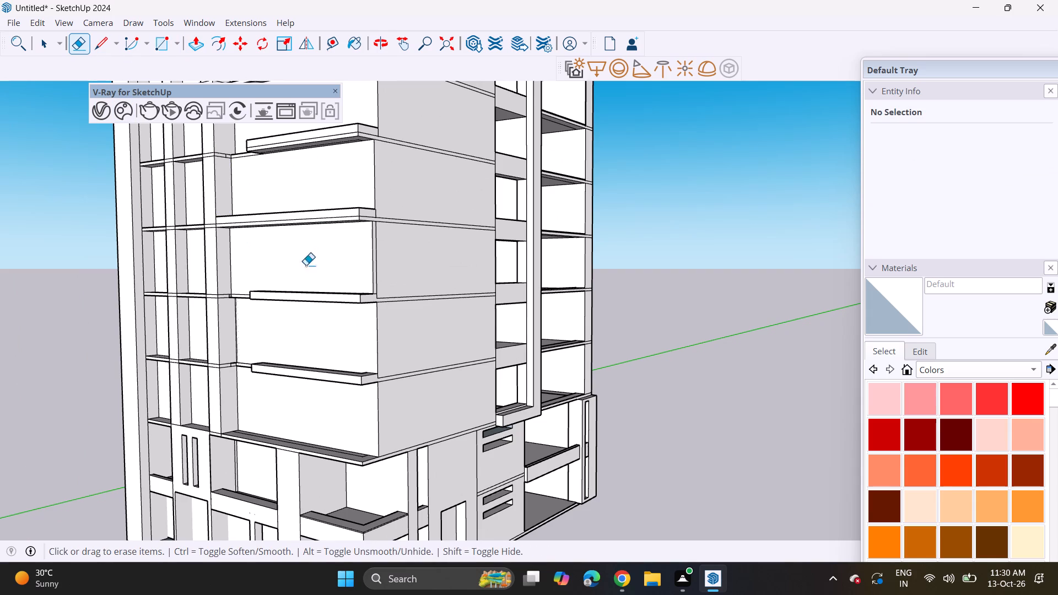
click(204, 47)
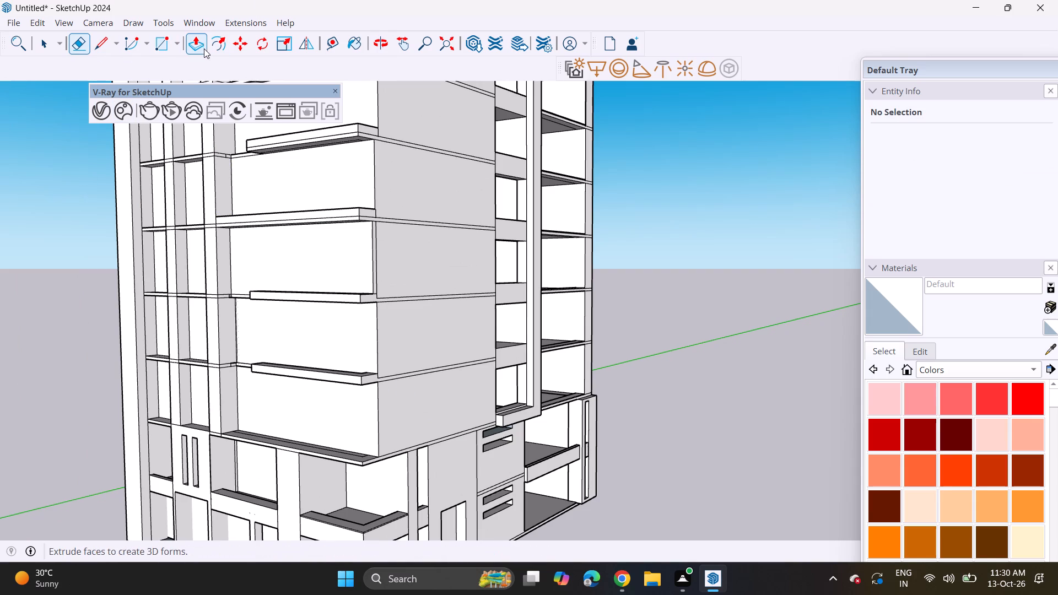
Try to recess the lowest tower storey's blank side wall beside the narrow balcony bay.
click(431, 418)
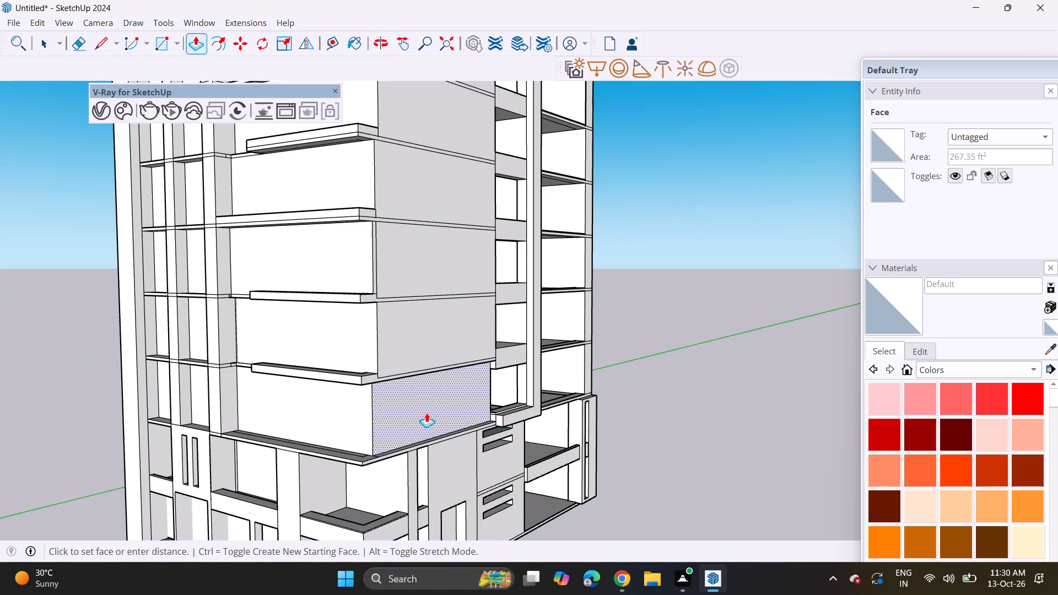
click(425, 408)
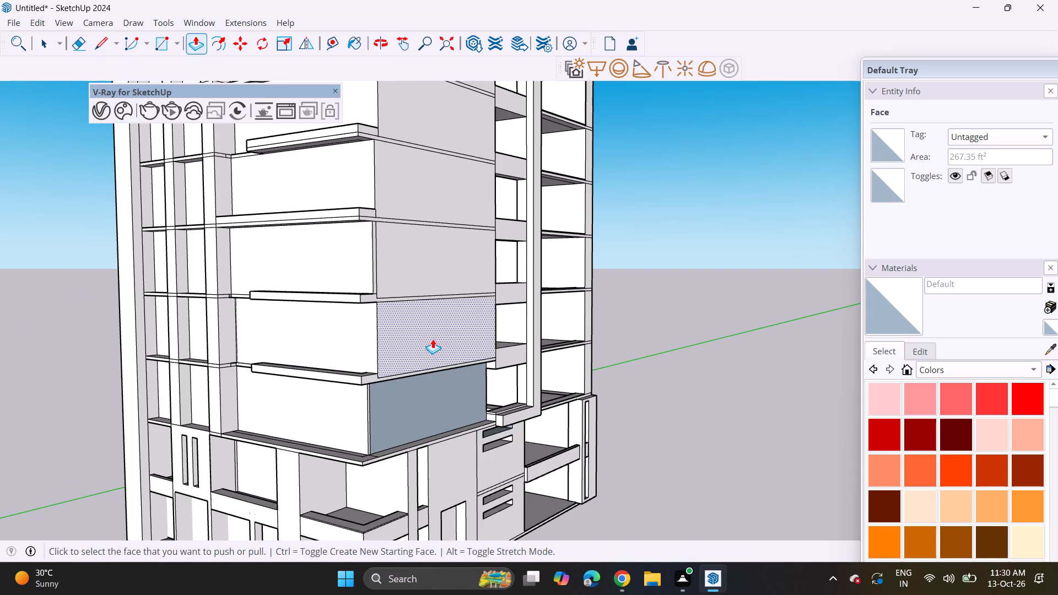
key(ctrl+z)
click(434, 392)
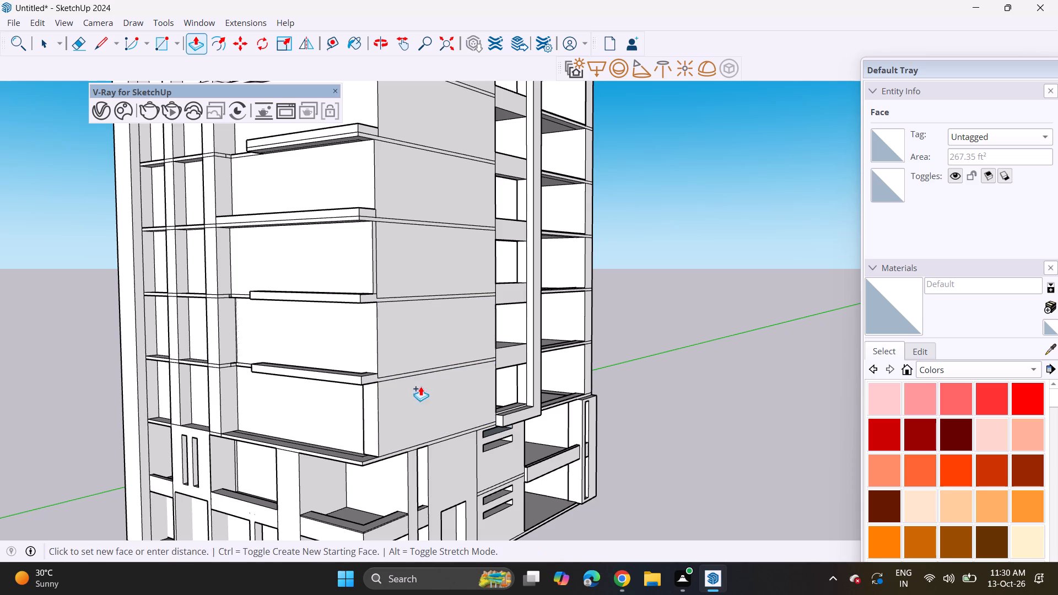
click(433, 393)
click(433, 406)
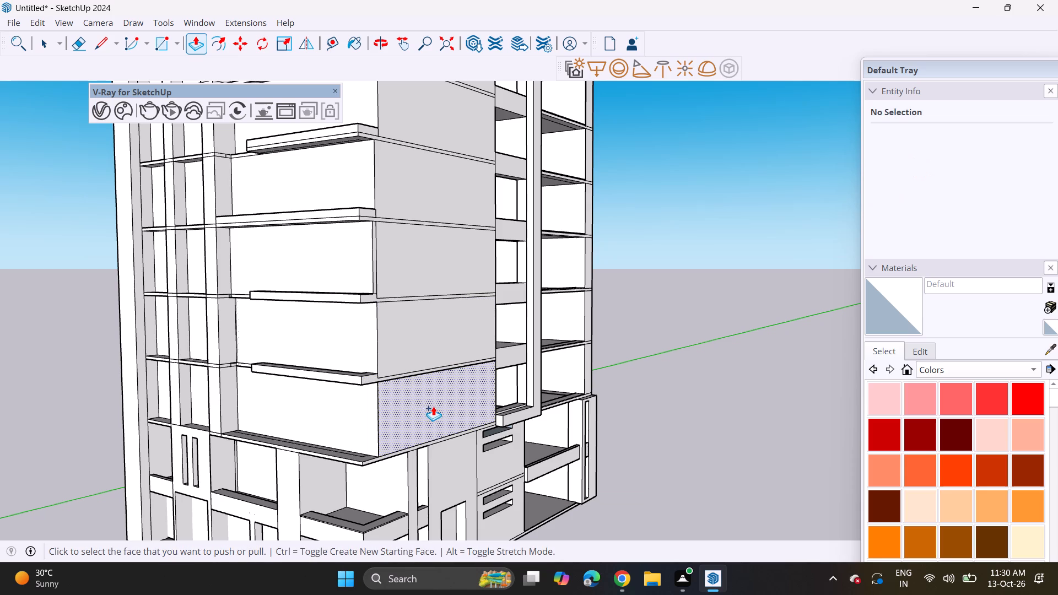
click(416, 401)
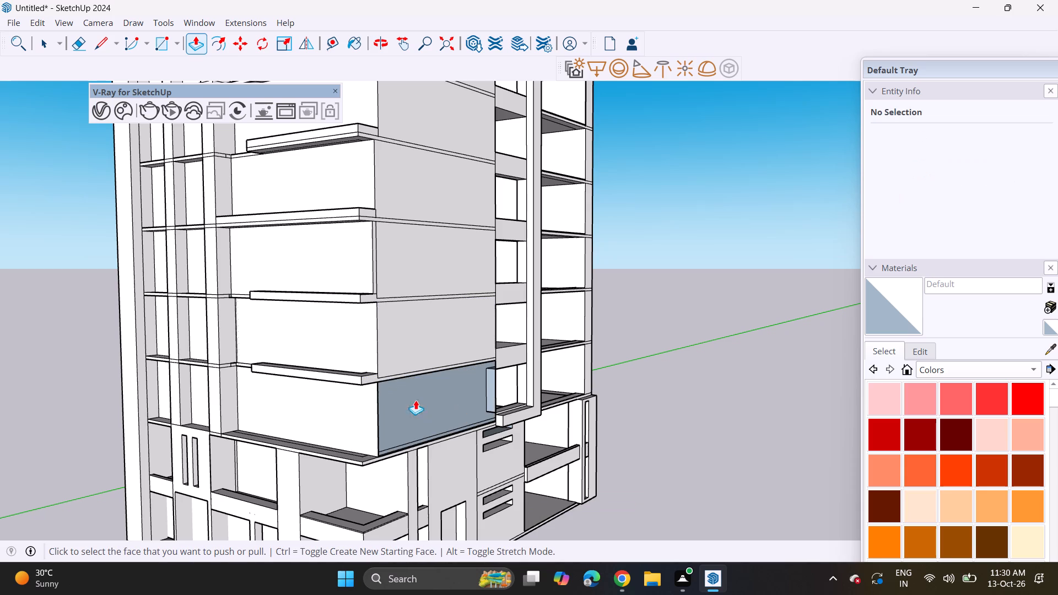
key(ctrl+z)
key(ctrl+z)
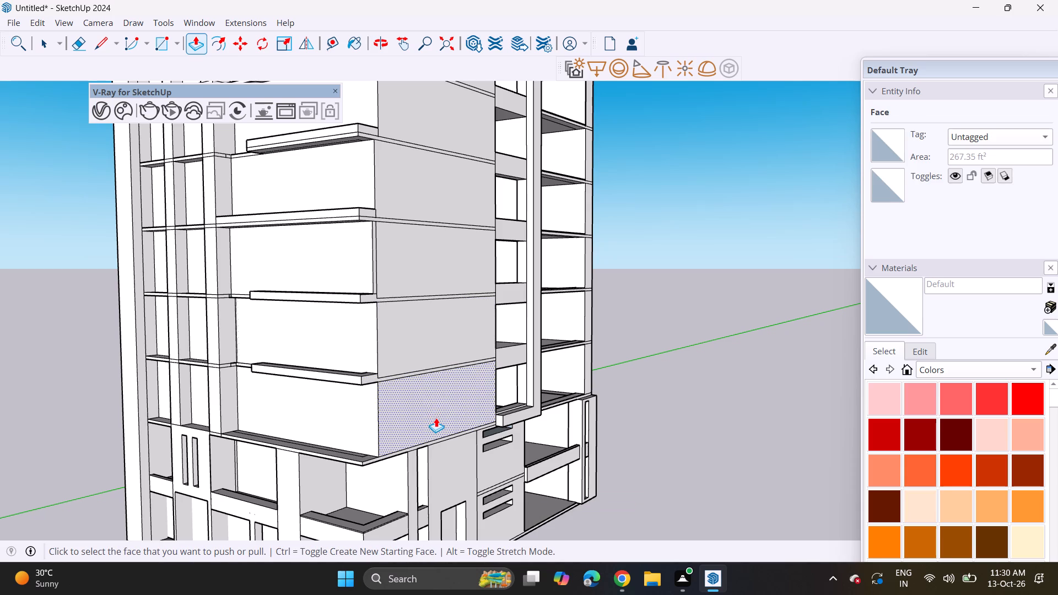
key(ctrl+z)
Recess the blank side wall of the lowest tower storey about 1' 11" and repeat that offset on the three storeys above.
click(435, 418)
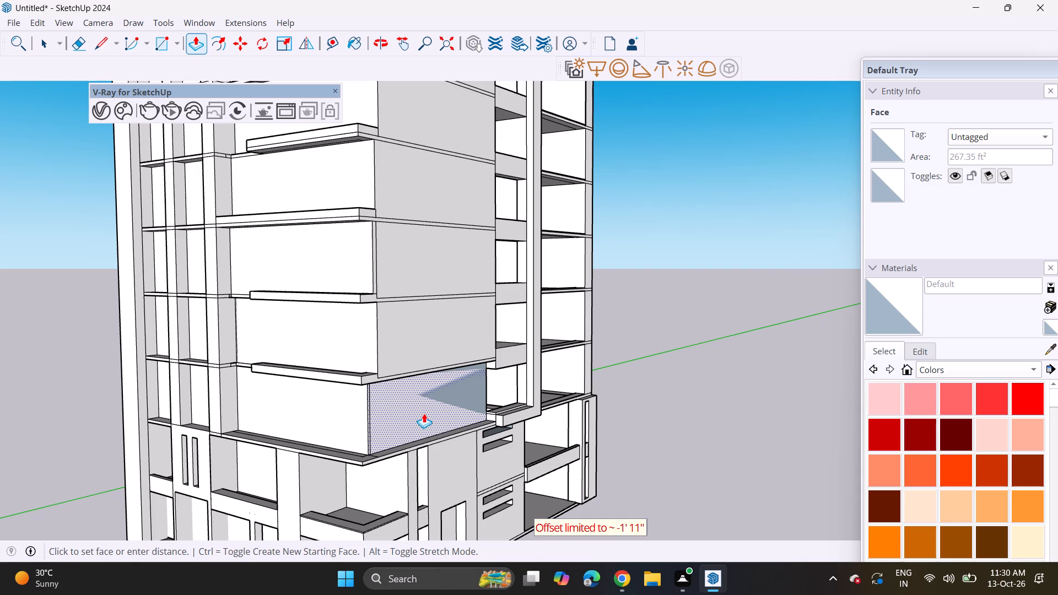
click(427, 415)
double_click(433, 329)
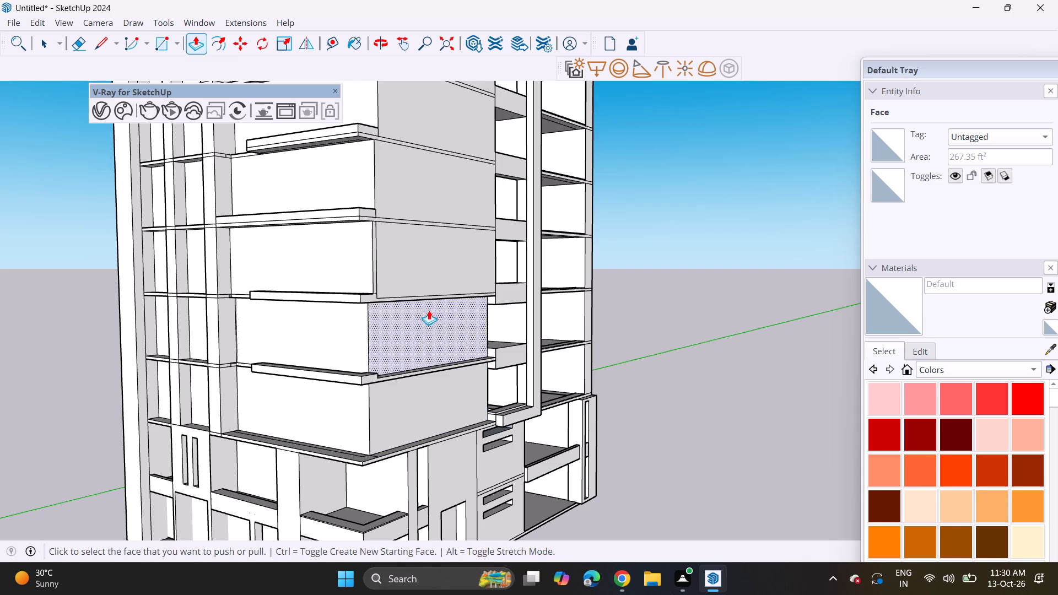
double_click(431, 267)
double_click(415, 198)
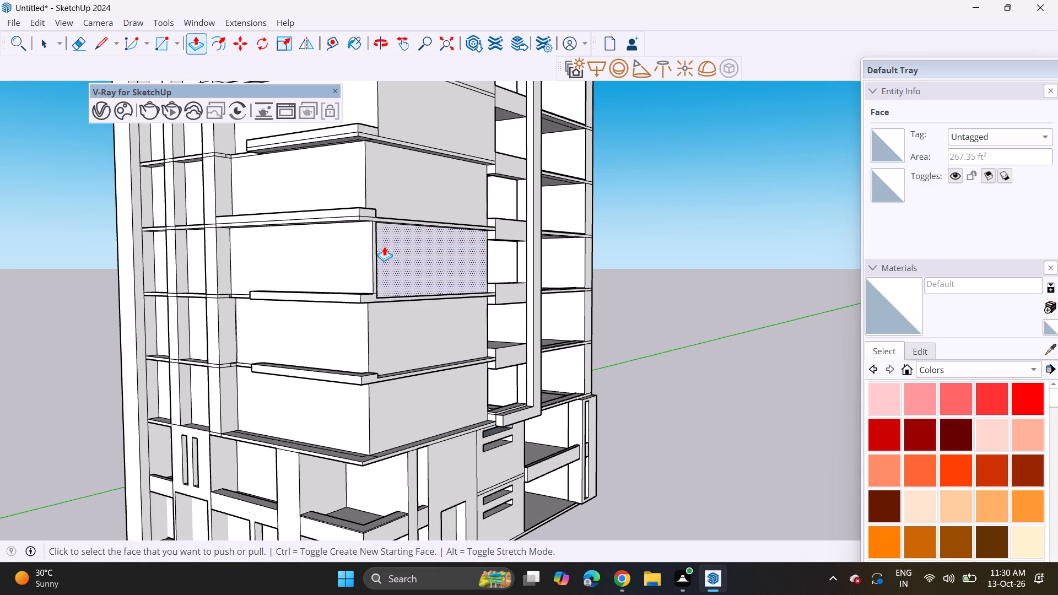
double_click(375, 264)
Repeat the same push/pull recess on the blank side walls of all remaining storeys up to the top.
shift+middle_drag(409, 90, 422, 212)
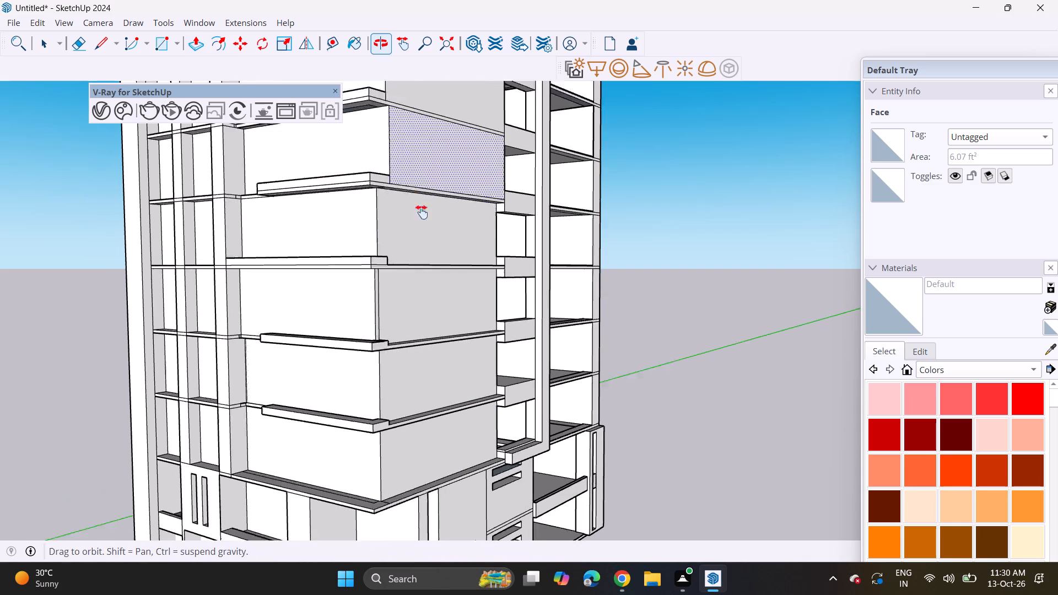
shift+middle_drag(422, 212, 422, 291)
double_click(415, 312)
double_click(419, 226)
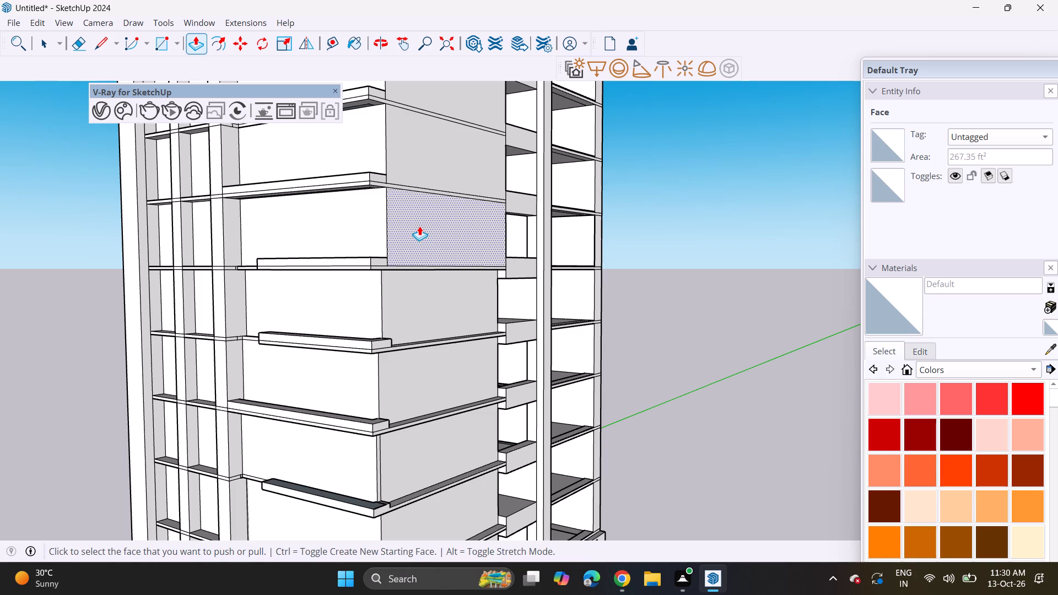
shift+middle_drag(419, 226, 428, 360)
double_click(435, 278)
shift+middle_drag(442, 315, 452, 421)
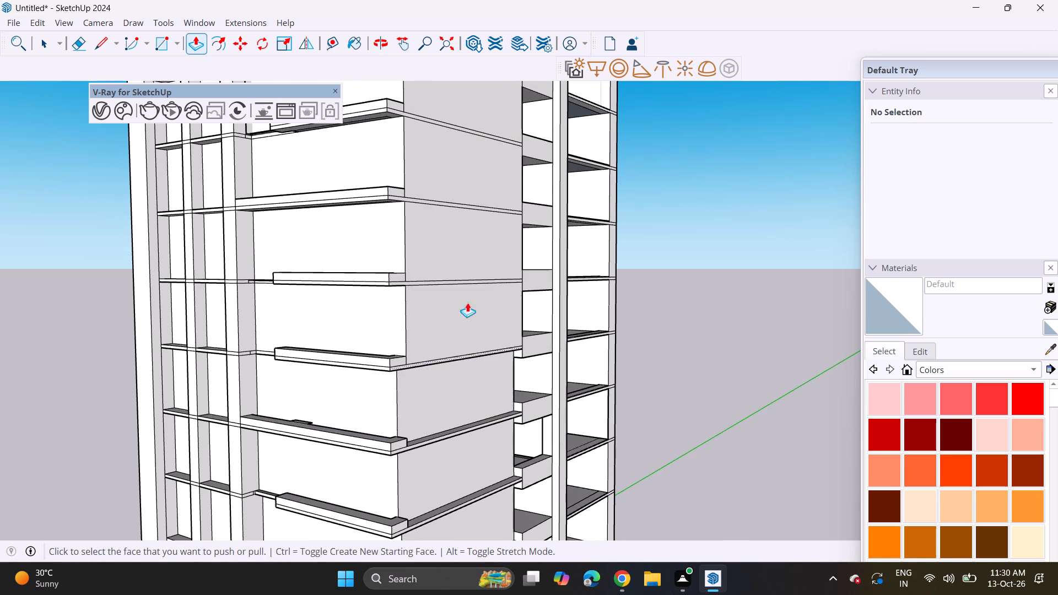
double_click(472, 287)
shift+middle_drag(471, 327, 471, 376)
double_click(469, 294)
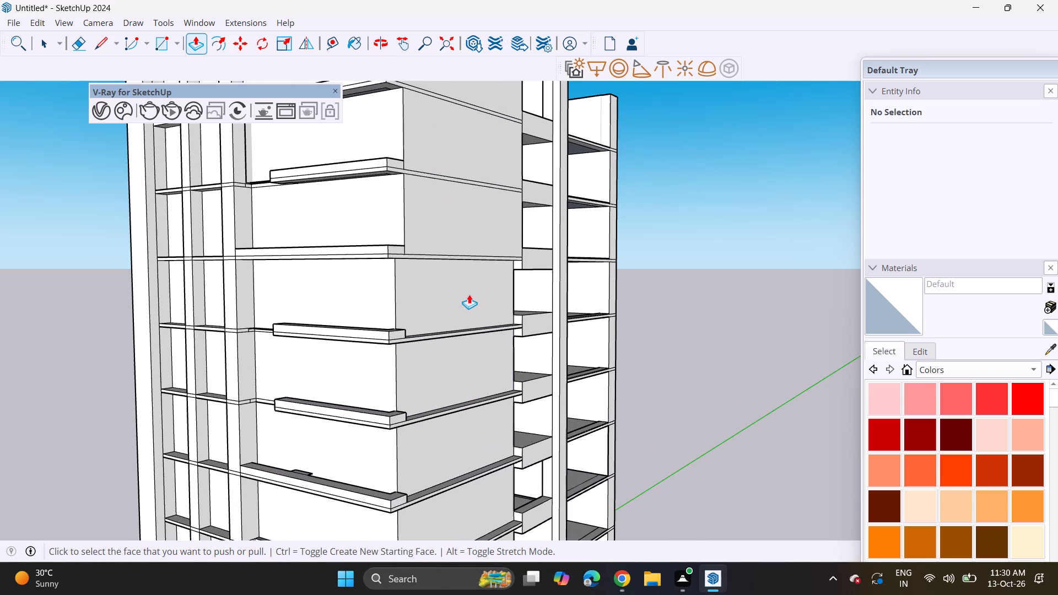
shift+middle_drag(479, 283, 480, 339)
double_click(494, 262)
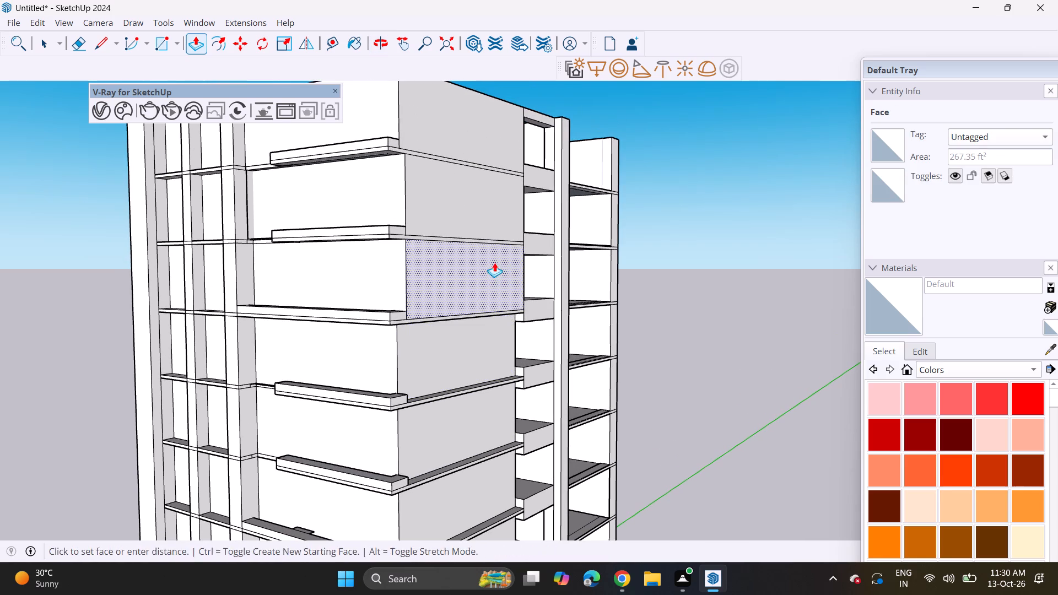
double_click(503, 189)
double_click(489, 145)
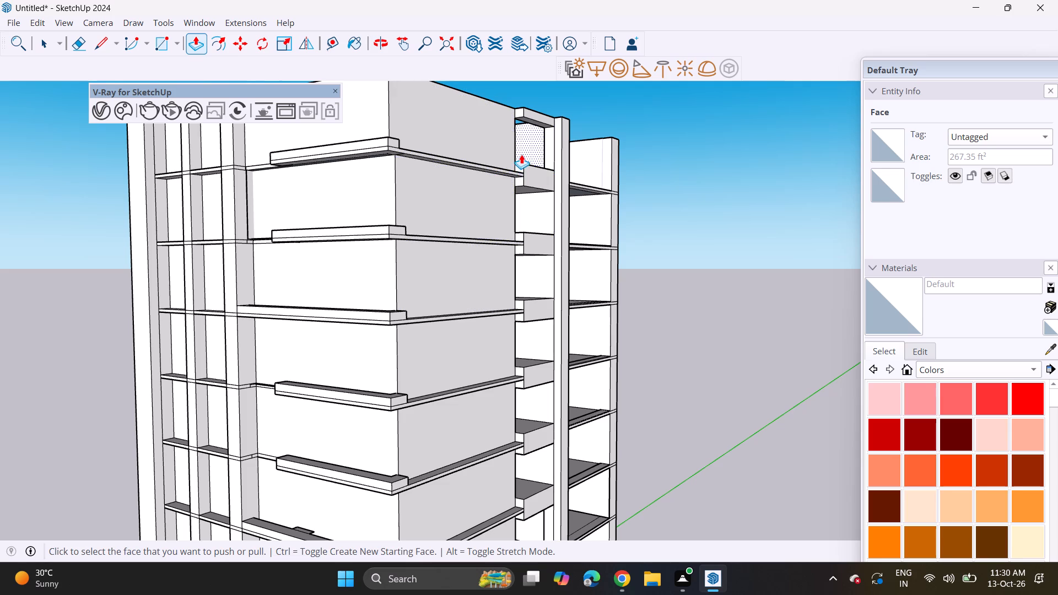
Push/pull the end face of the top beam over the narrow balcony bay outward, slightly past the opening's edge.
middle_drag(521, 154, 241, 191)
scroll(471, 96, up, 4)
middle_drag(523, 163, 525, 89)
scroll(523, 163, up, 1)
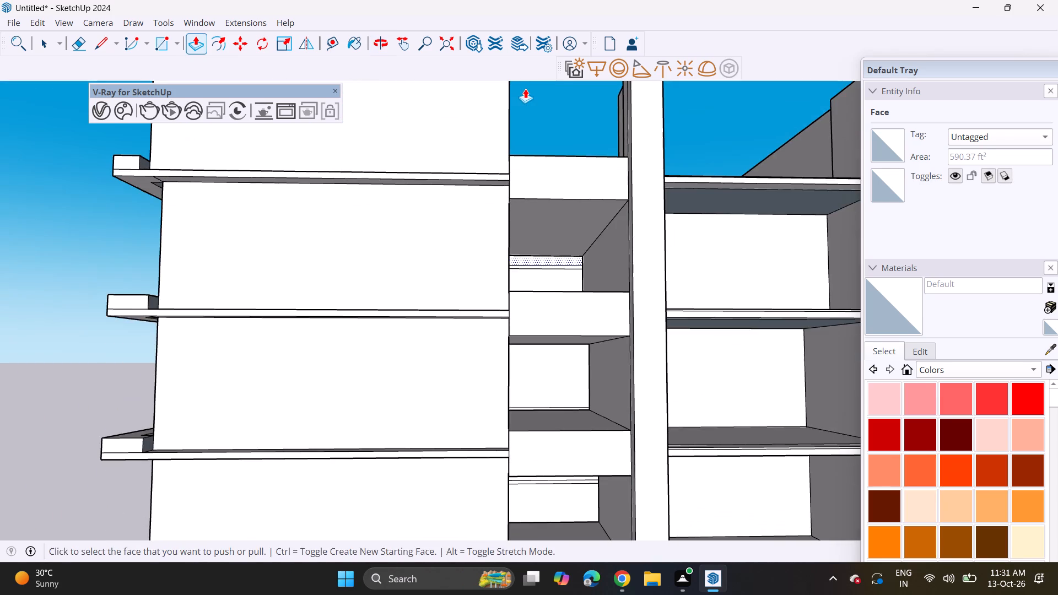
shift+middle_drag(525, 89, 525, 290)
middle_drag(526, 277, 527, 242)
scroll(526, 277, up, 1)
middle_drag(517, 243, 645, 280)
scroll(606, 290, up, 5)
click(604, 231)
click(581, 235)
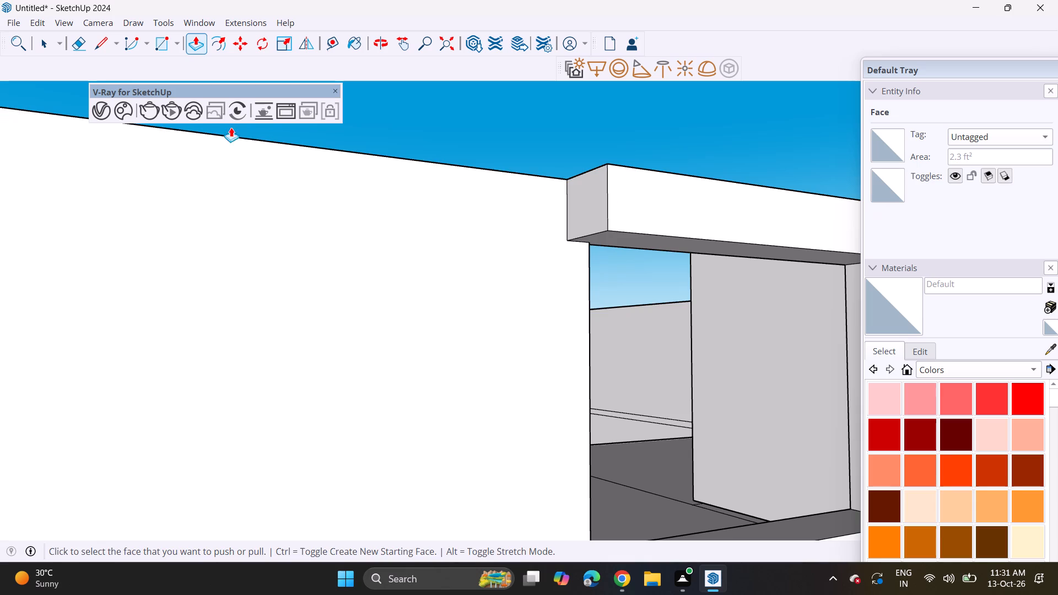
Draw a line across the top beam's underside at the opening's edge to separate its projecting end.
drag(100, 47, 134, 48)
middle_drag(549, 243, 409, 178)
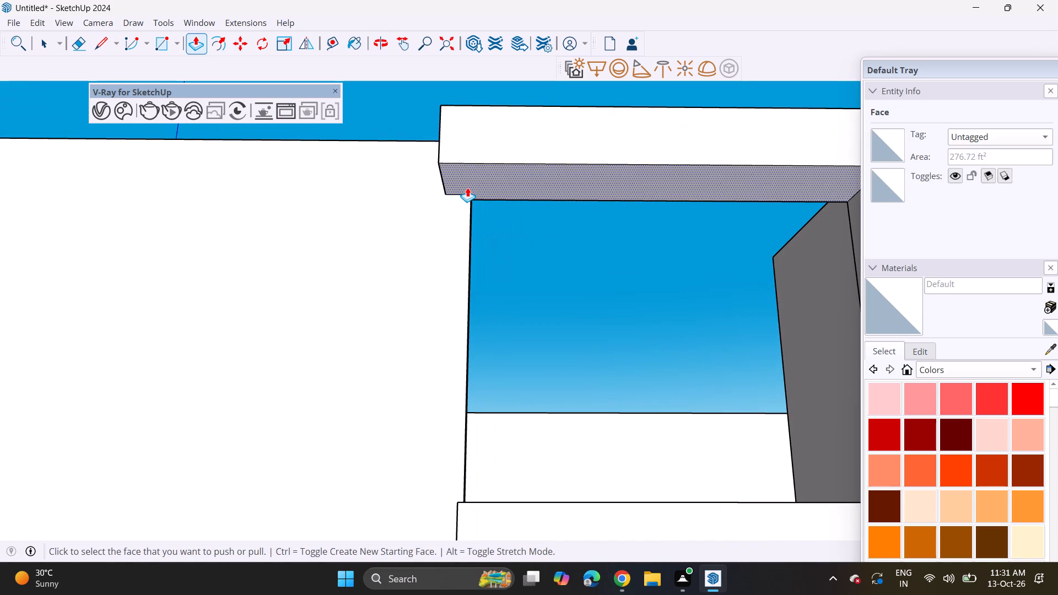
click(99, 46)
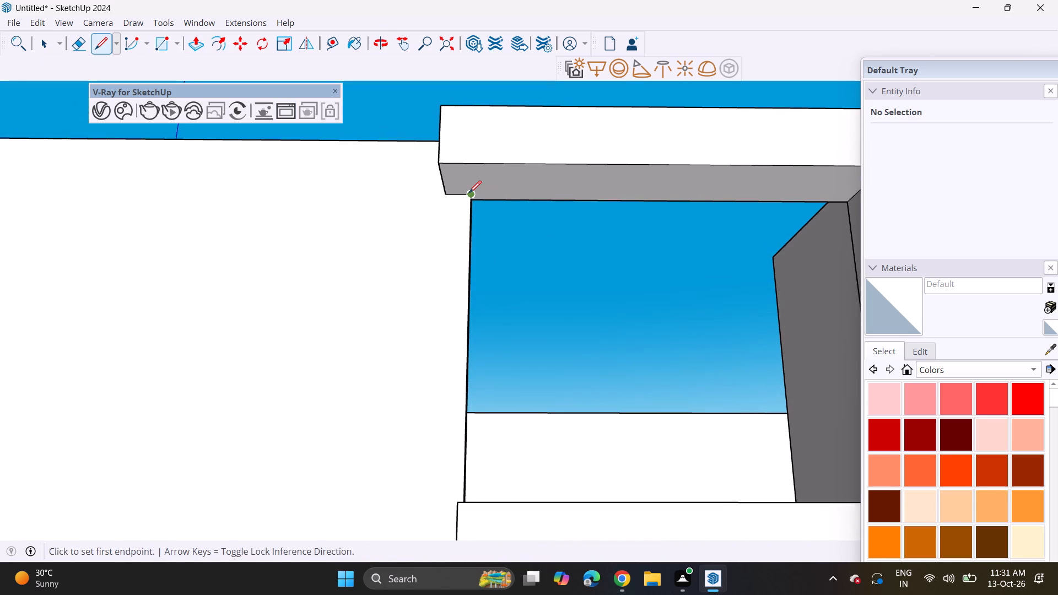
click(469, 193)
click(469, 163)
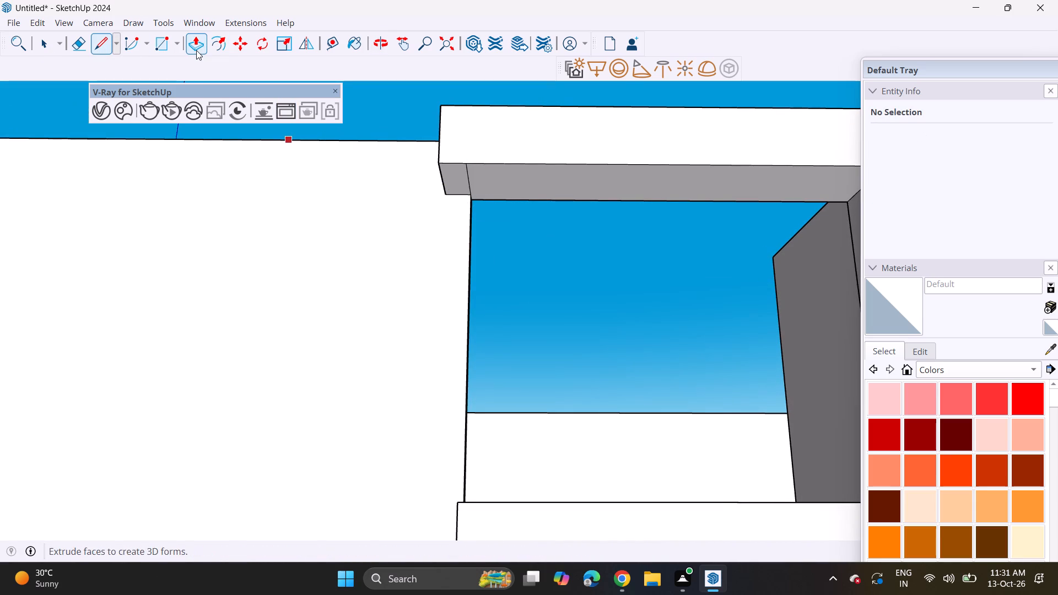
Push/pull the small separated face under the top beam down the tower to the podium-top ledge, forming a slim vertical fin.
click(196, 50)
click(446, 177)
scroll(458, 350, down, 7)
middle_drag(453, 458, 453, 169)
scroll(452, 175, down, 11)
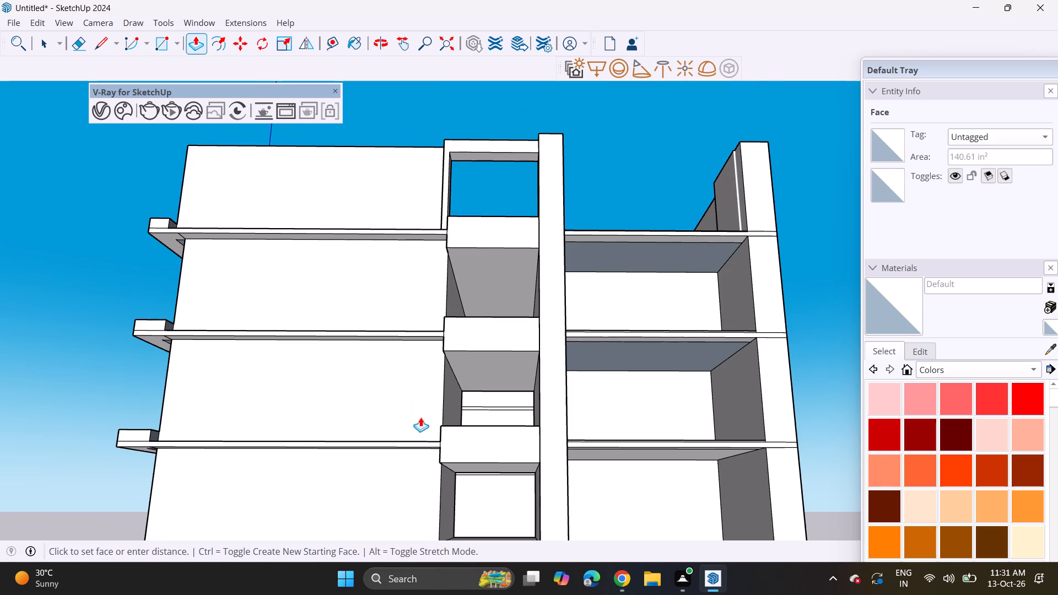
scroll(419, 459, down, 5)
shift+middle_drag(424, 491, 478, 264)
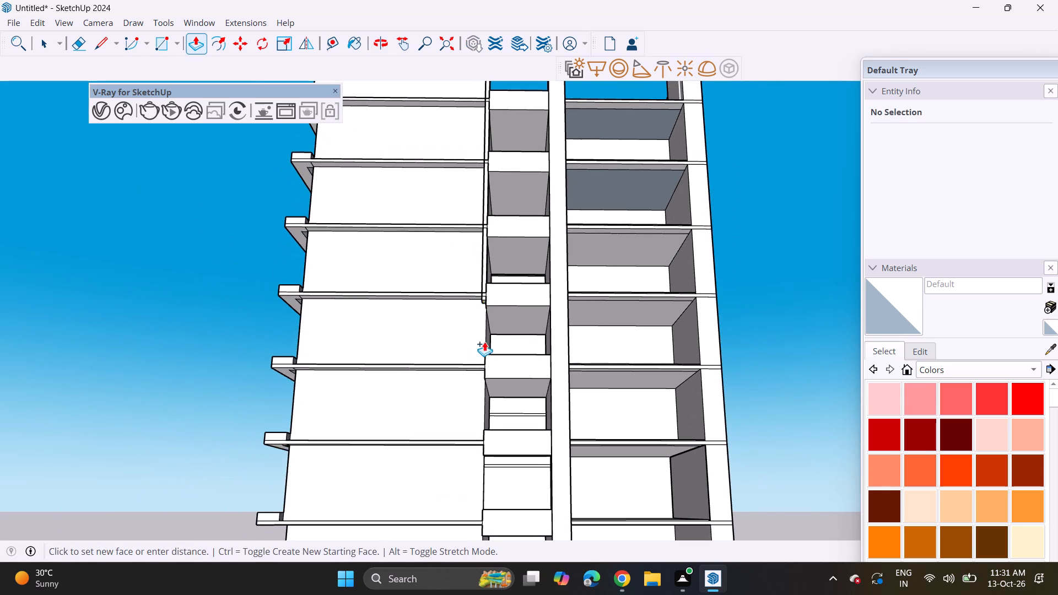
shift+middle_drag(484, 435, 514, 228)
middle_drag(516, 258, 516, 380)
middle_drag(521, 464, 521, 98)
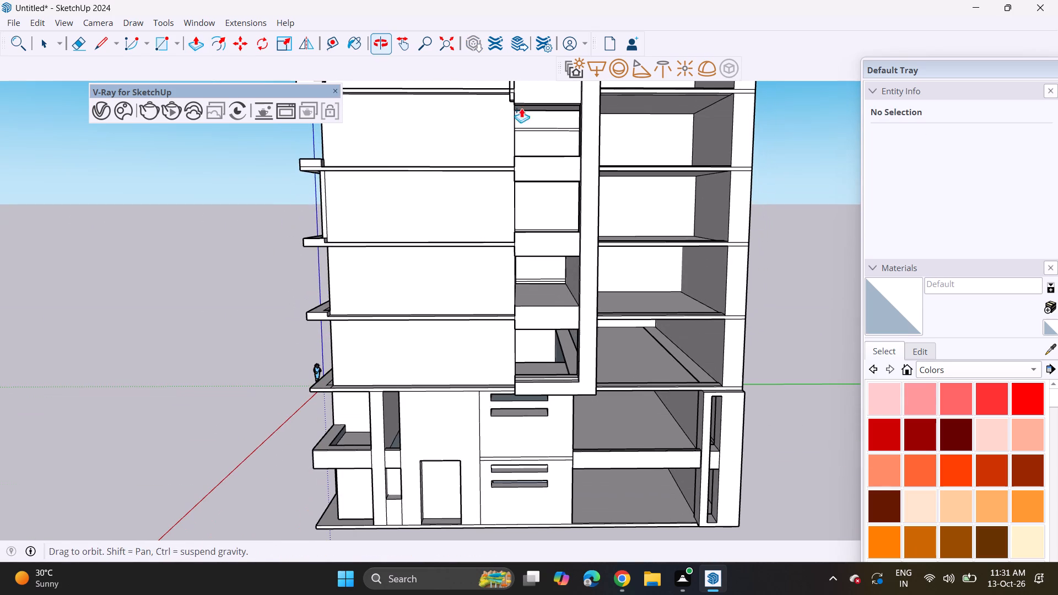
click(521, 396)
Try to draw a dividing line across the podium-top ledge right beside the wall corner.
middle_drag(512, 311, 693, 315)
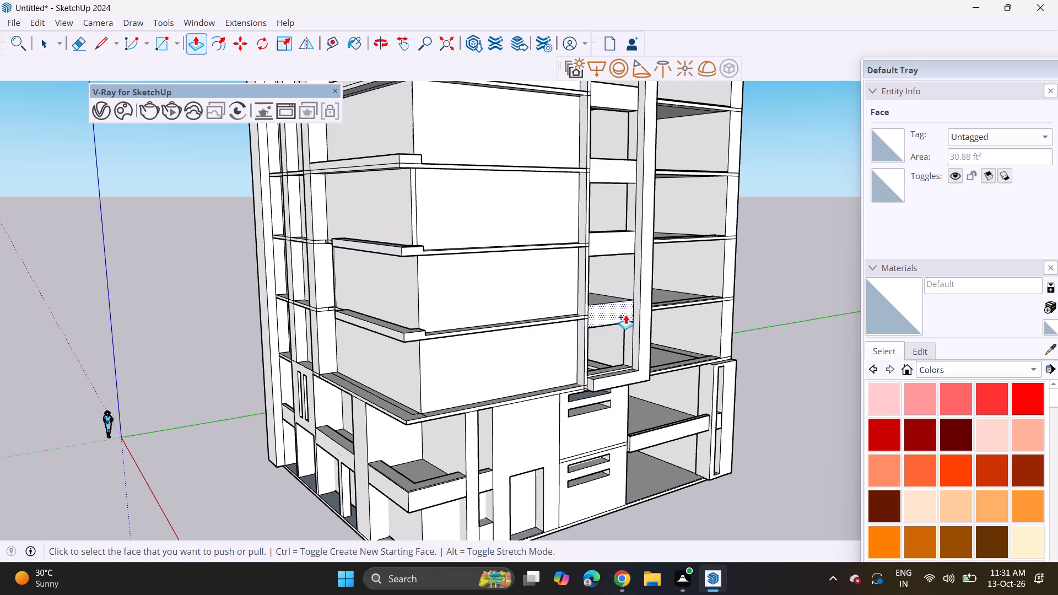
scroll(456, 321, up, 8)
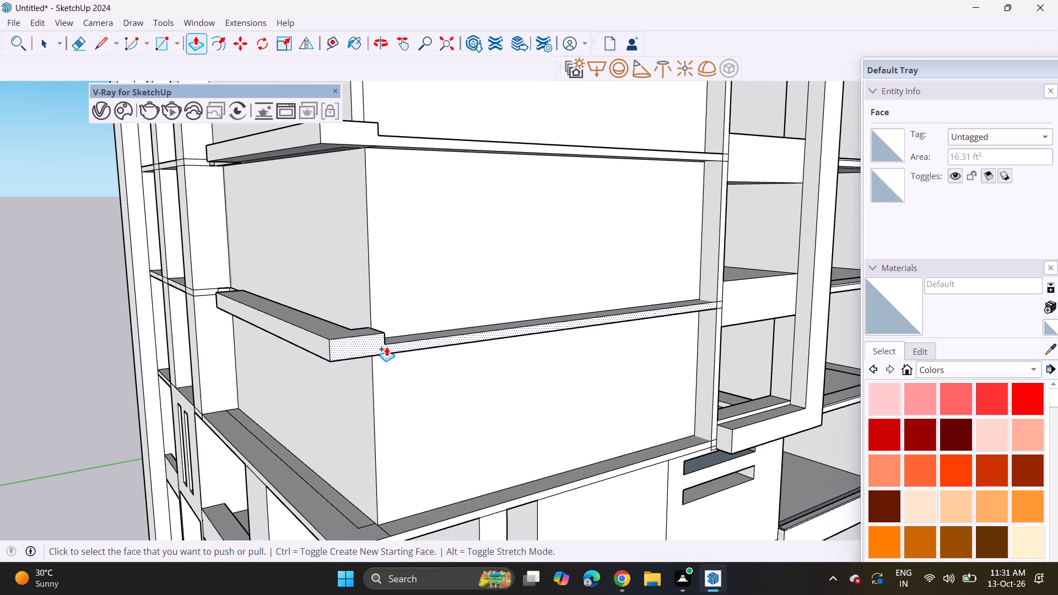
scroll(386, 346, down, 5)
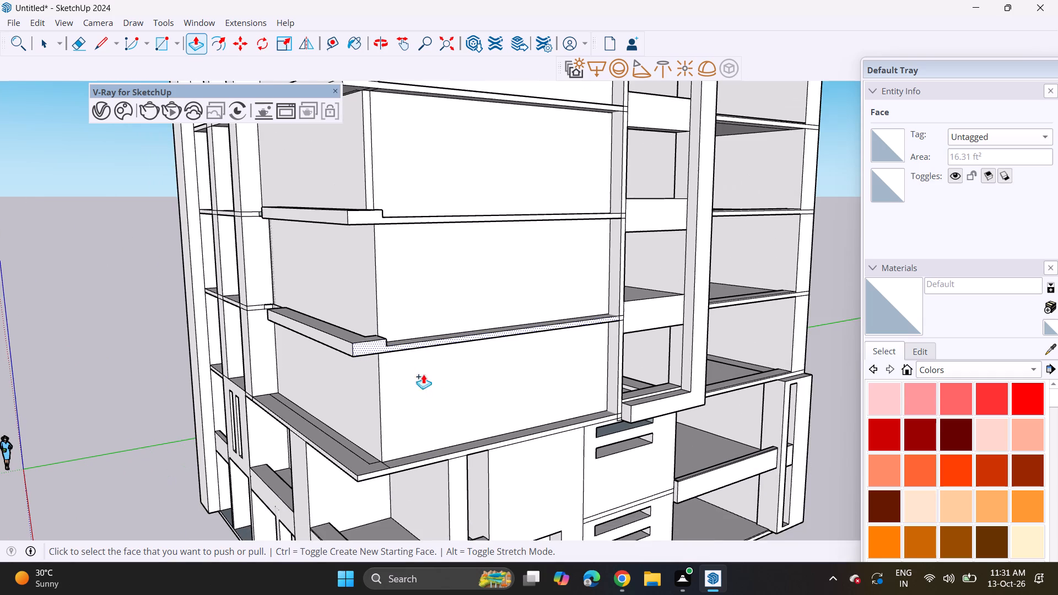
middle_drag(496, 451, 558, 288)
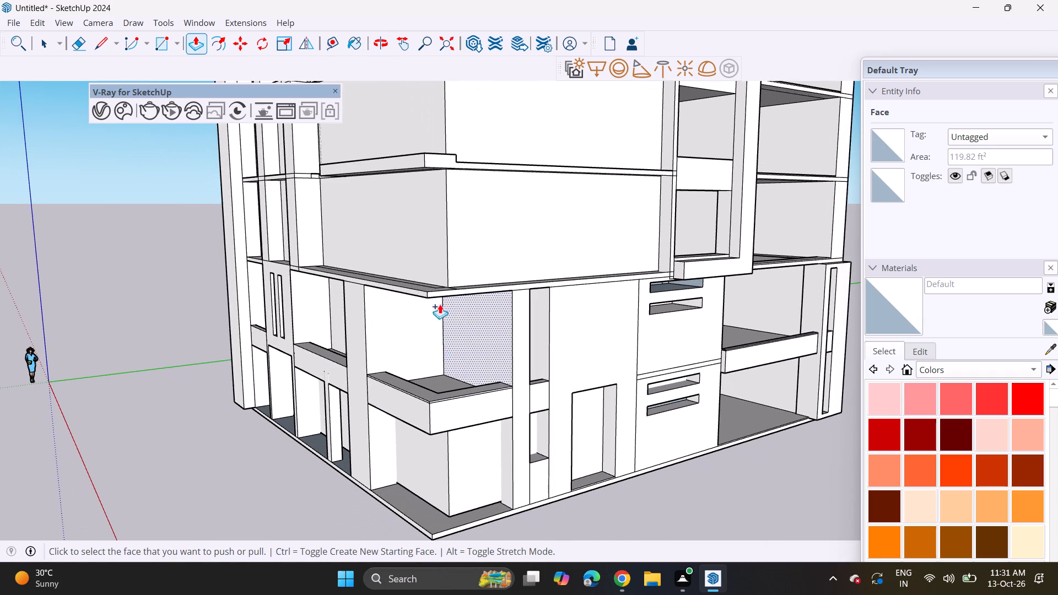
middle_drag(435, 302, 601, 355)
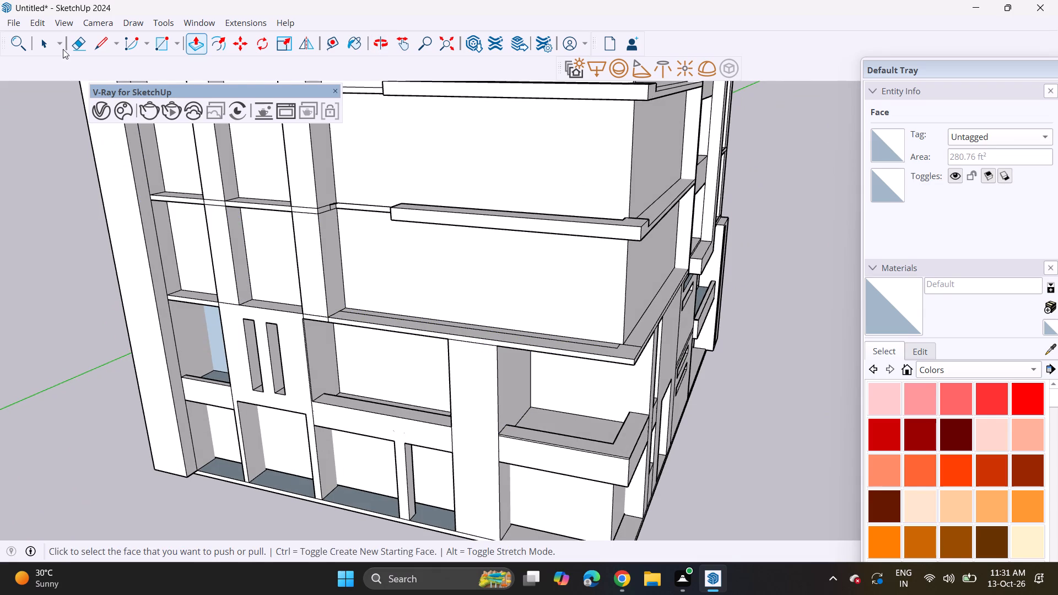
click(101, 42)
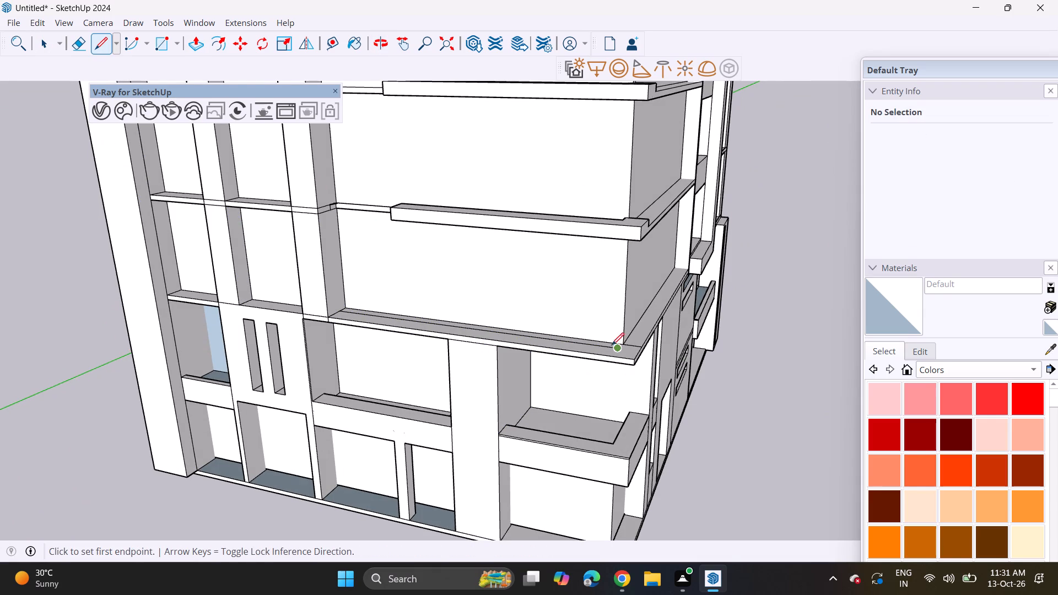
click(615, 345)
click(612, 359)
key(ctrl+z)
Split off the corner portion of the podium-top ledge's upper face with a line and push/pull it up to the ledge above.
click(581, 344)
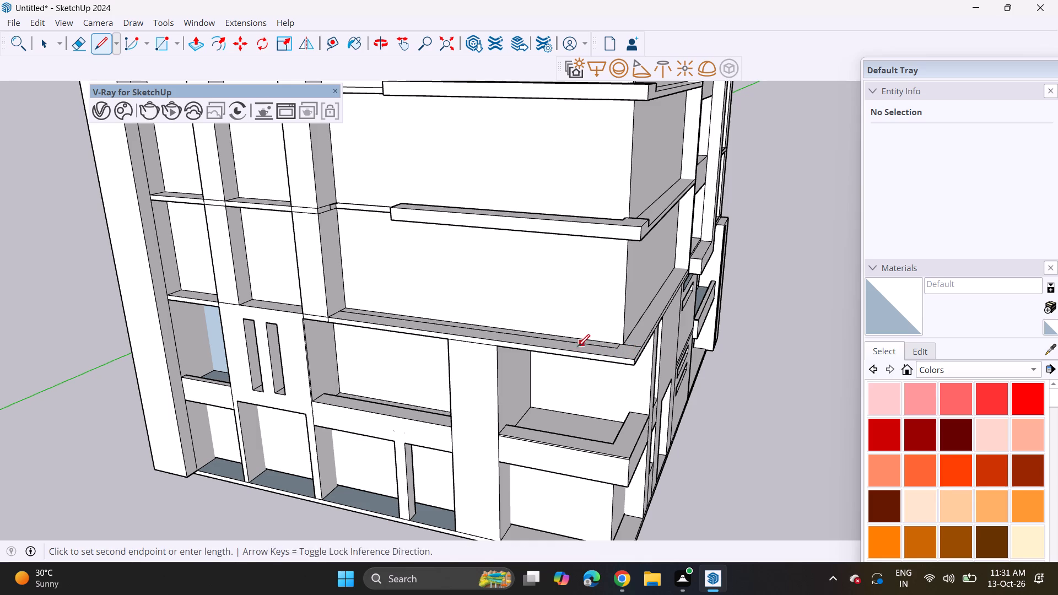
click(573, 354)
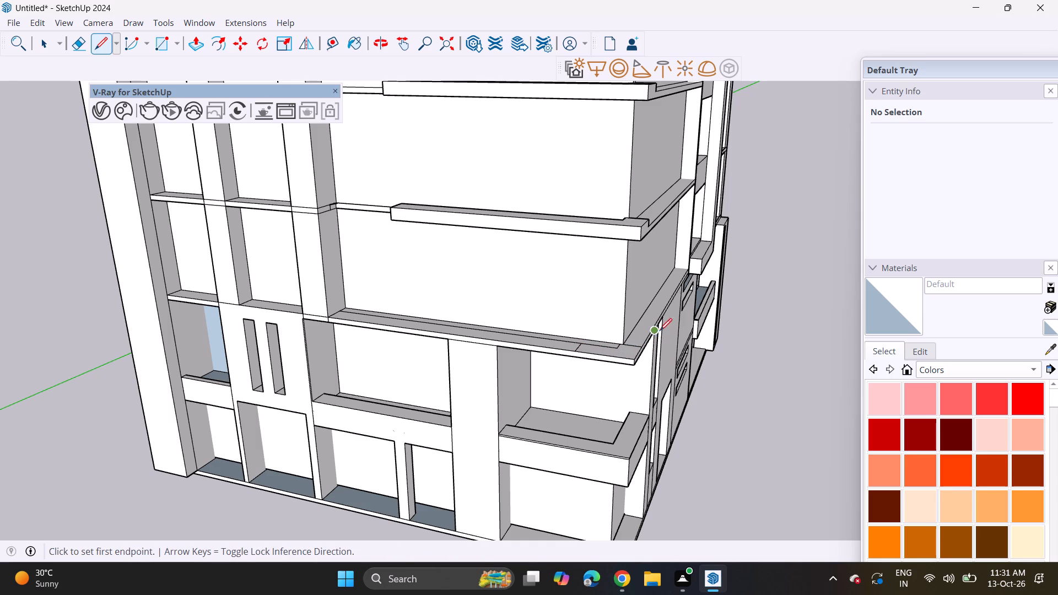
click(191, 41)
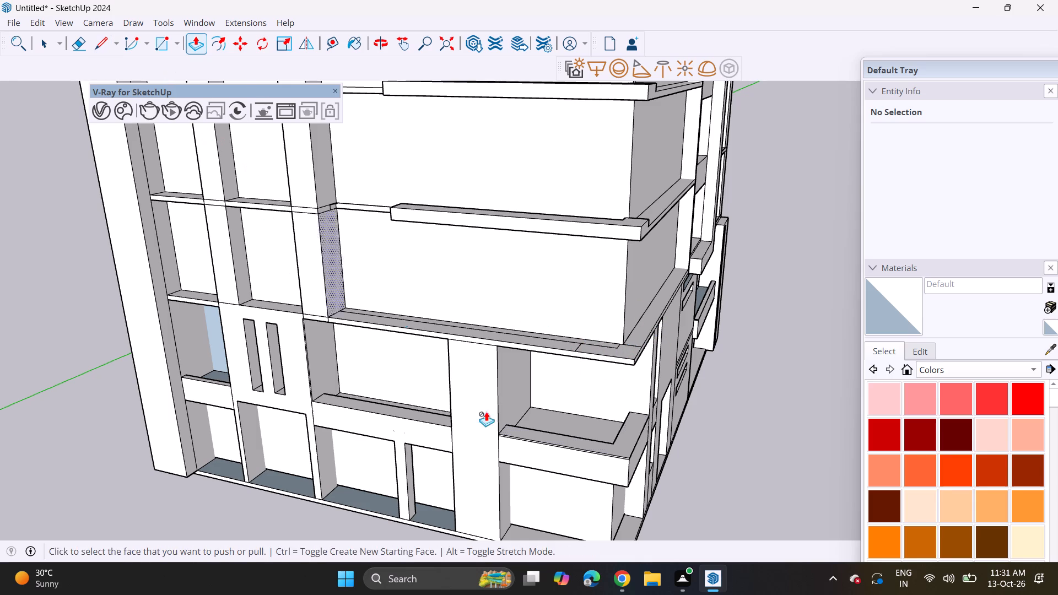
middle_drag(591, 491, 576, 449)
click(622, 314)
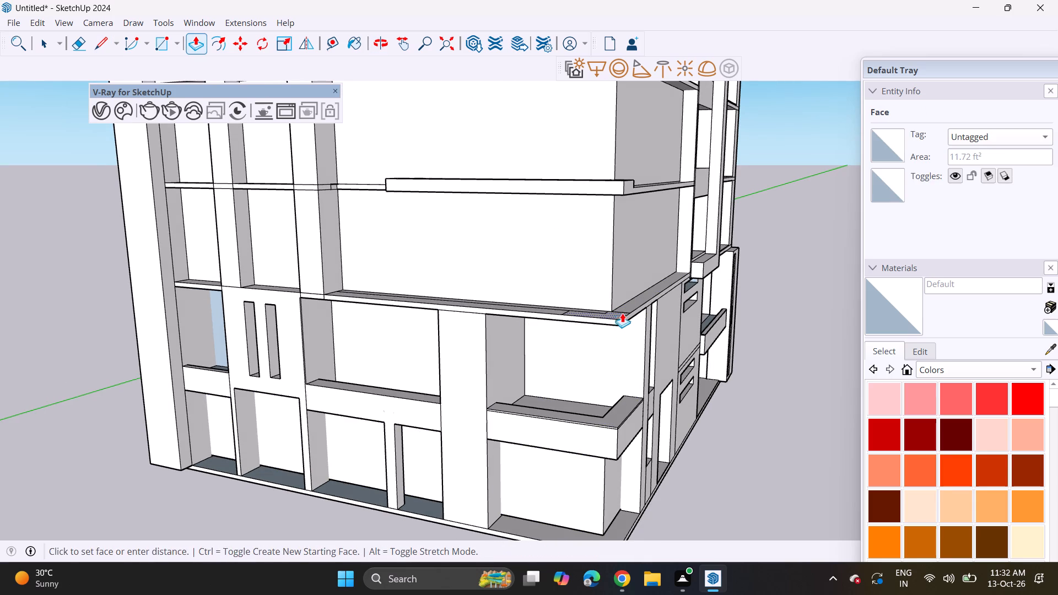
click(620, 185)
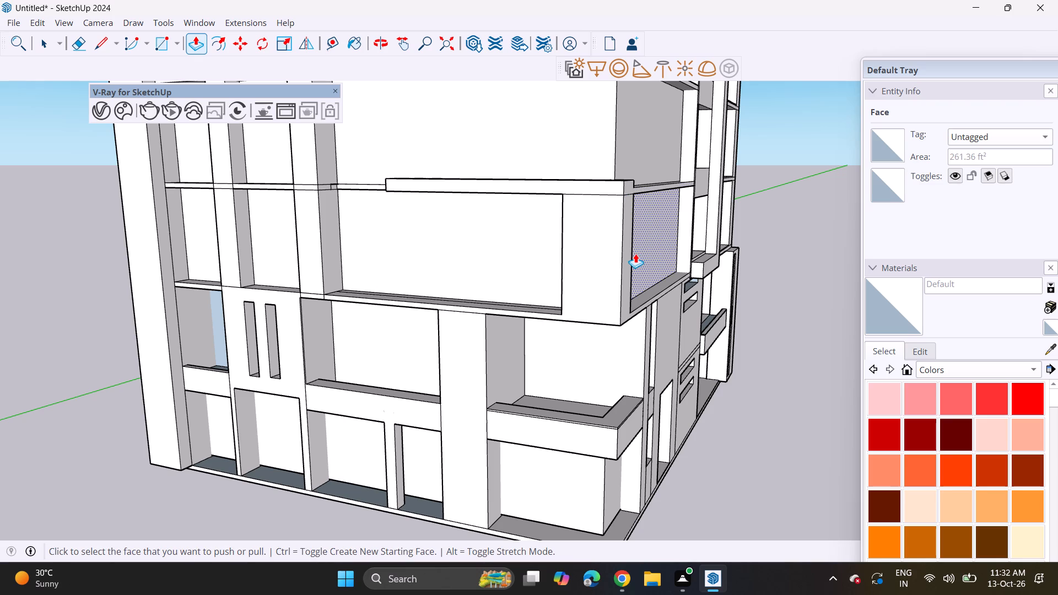
Split off the end of the next ledge's upper face beside the tall frame with a line and push/pull it up to the ledge above.
middle_drag(607, 288, 481, 304)
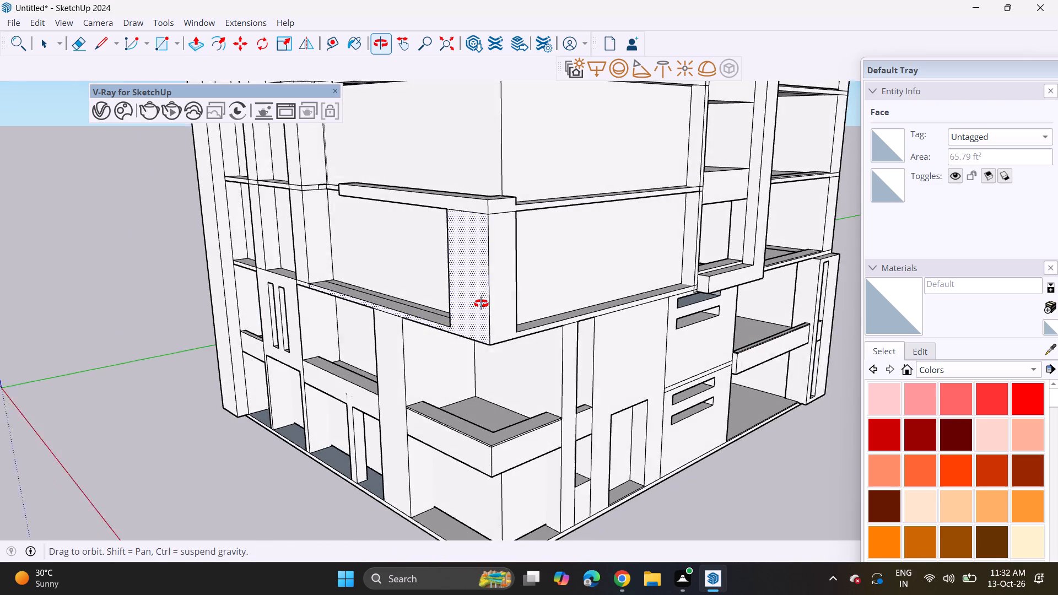
middle_drag(481, 304, 493, 295)
middle_drag(605, 222, 568, 253)
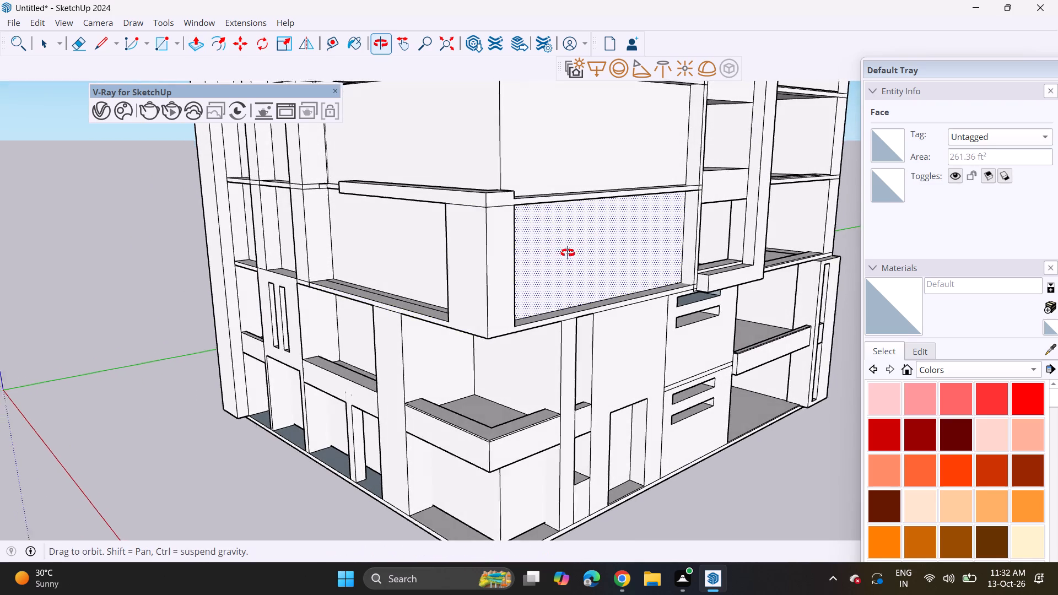
middle_drag(568, 253, 462, 328)
scroll(599, 268, up, 2)
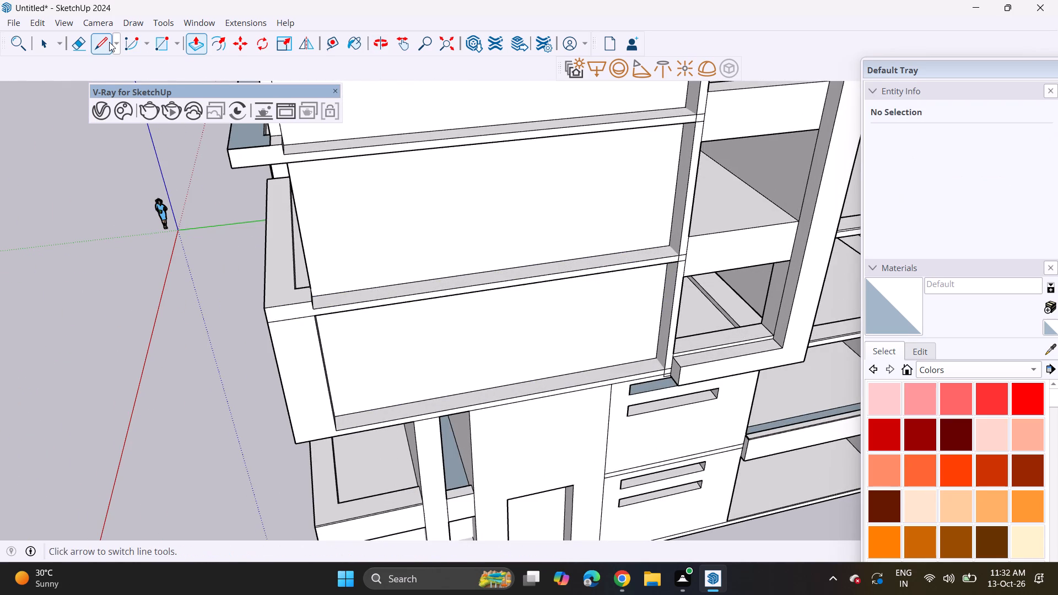
click(109, 42)
click(615, 256)
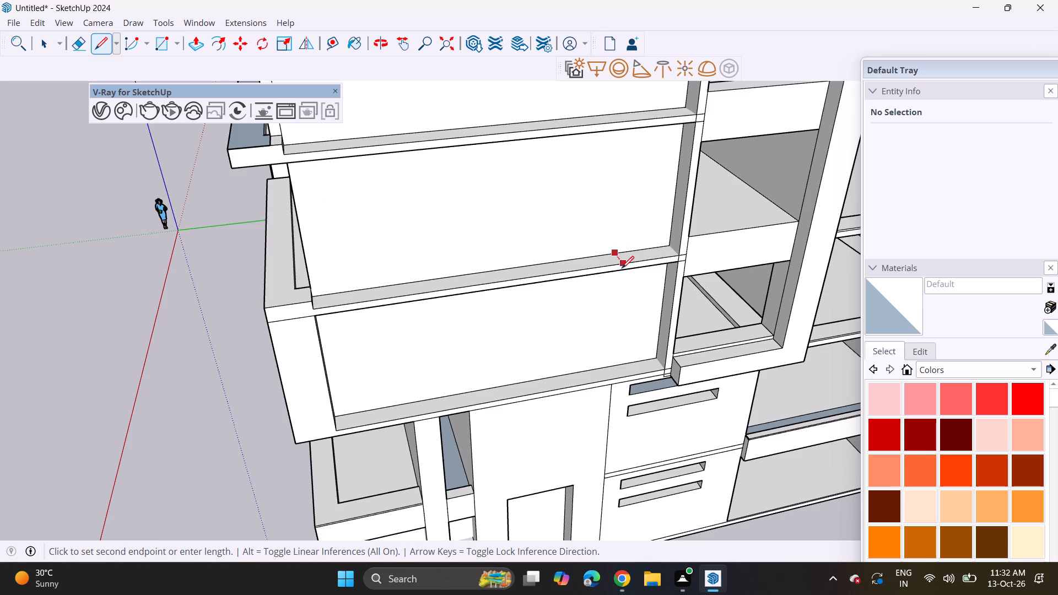
click(622, 264)
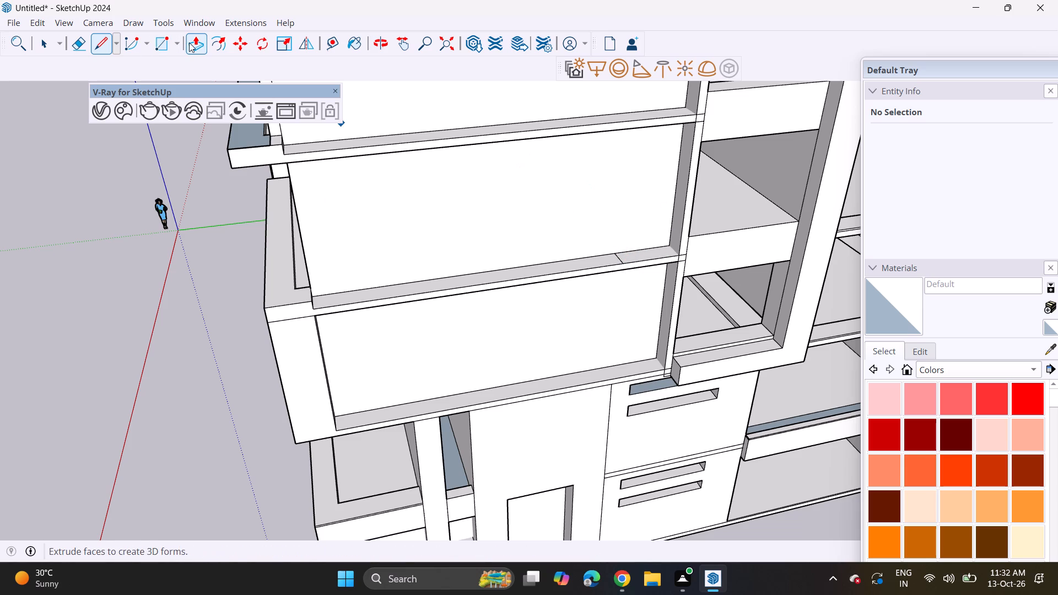
drag(189, 42, 196, 49)
click(646, 250)
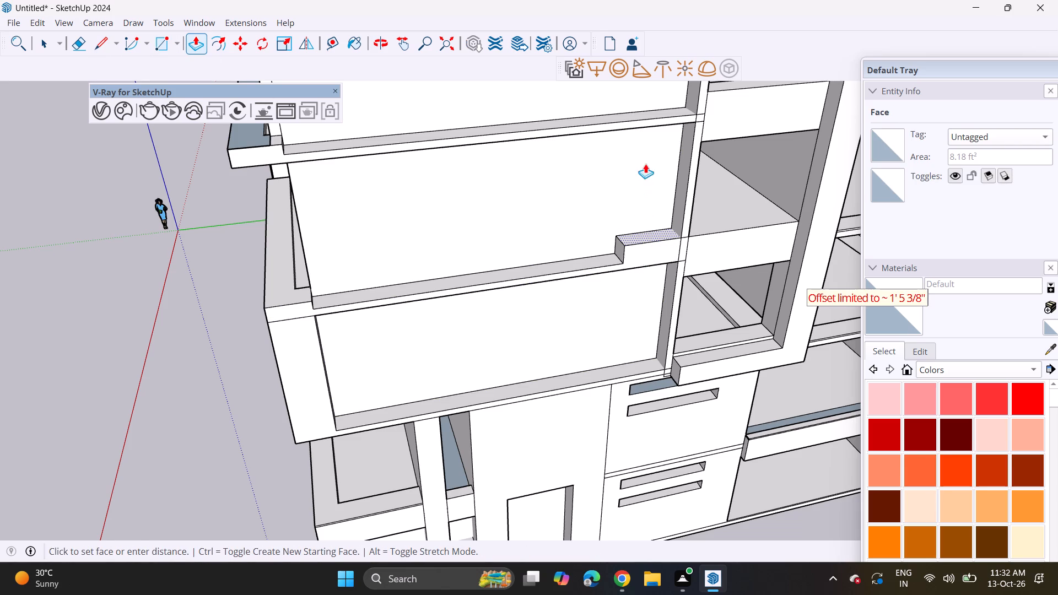
click(659, 231)
click(654, 236)
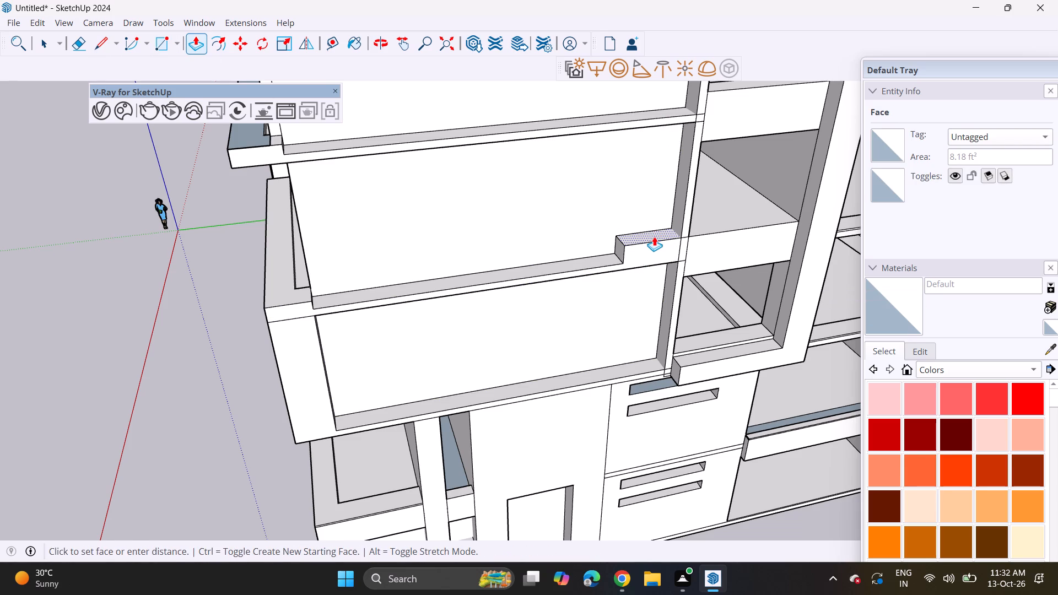
click(666, 118)
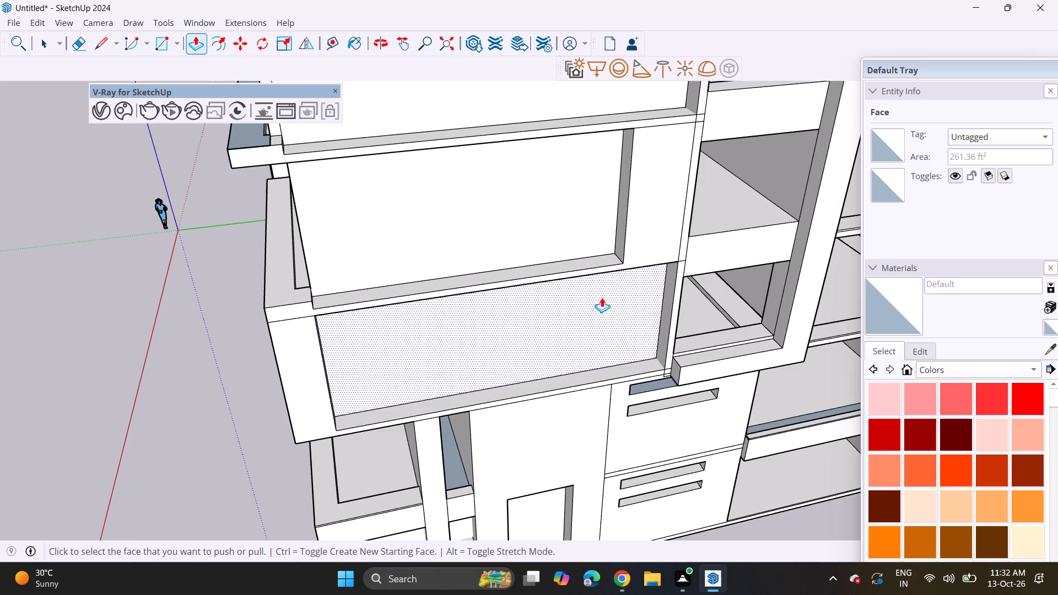
Push/pull the side wall beside the new pier deep inward to open up a corner terrace.
scroll(577, 263, down, 2)
shift+middle_drag(473, 234, 527, 358)
middle_drag(527, 348, 563, 256)
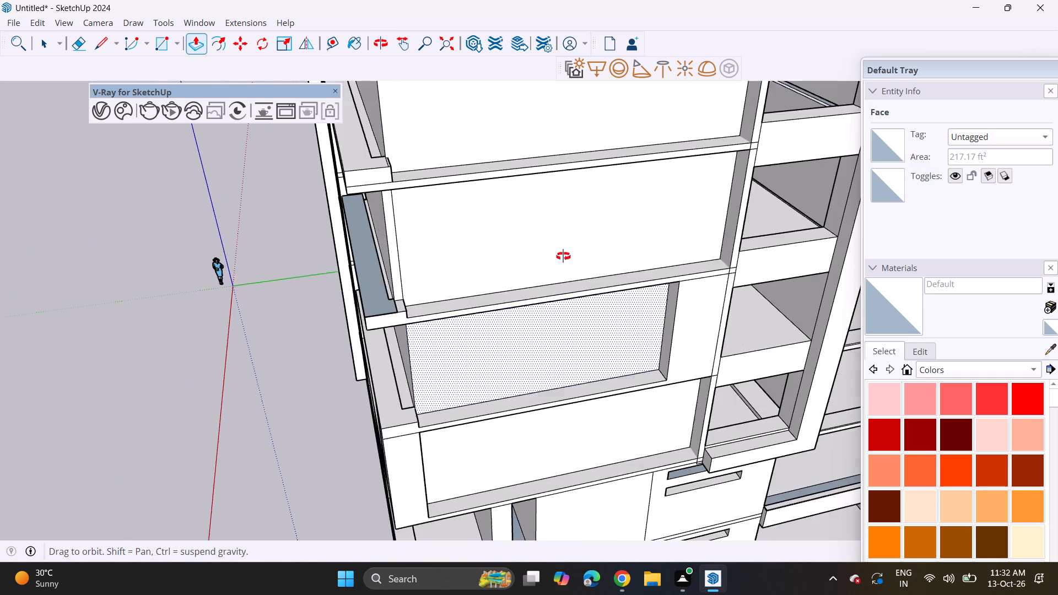
middle_drag(563, 256, 571, 239)
middle_drag(532, 215, 652, 187)
shift+middle_drag(650, 194, 654, 259)
scroll(647, 263, down, 2)
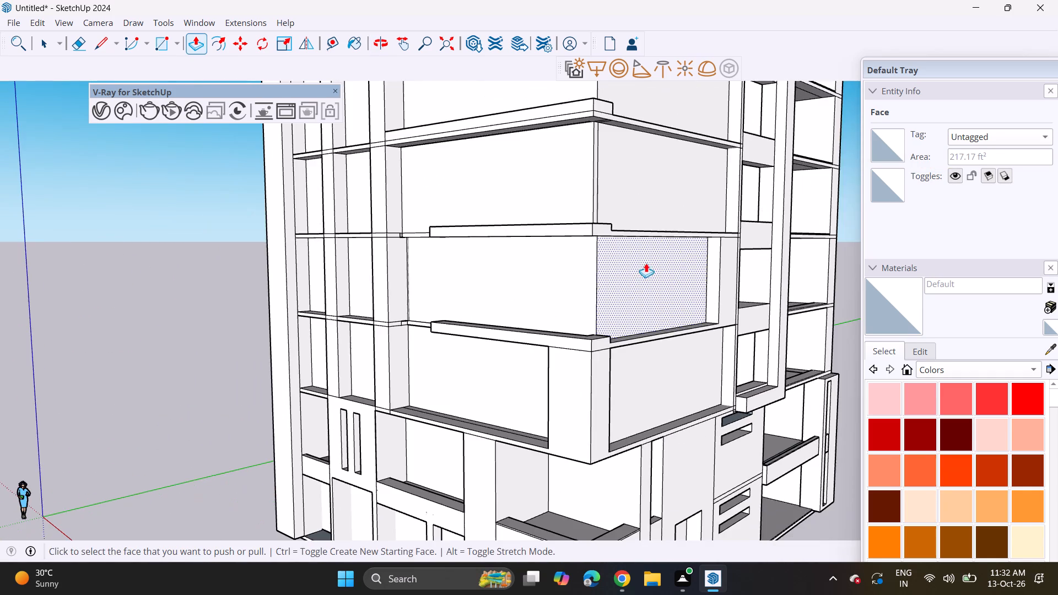
middle_drag(618, 336, 632, 299)
shift+middle_drag(637, 293, 620, 339)
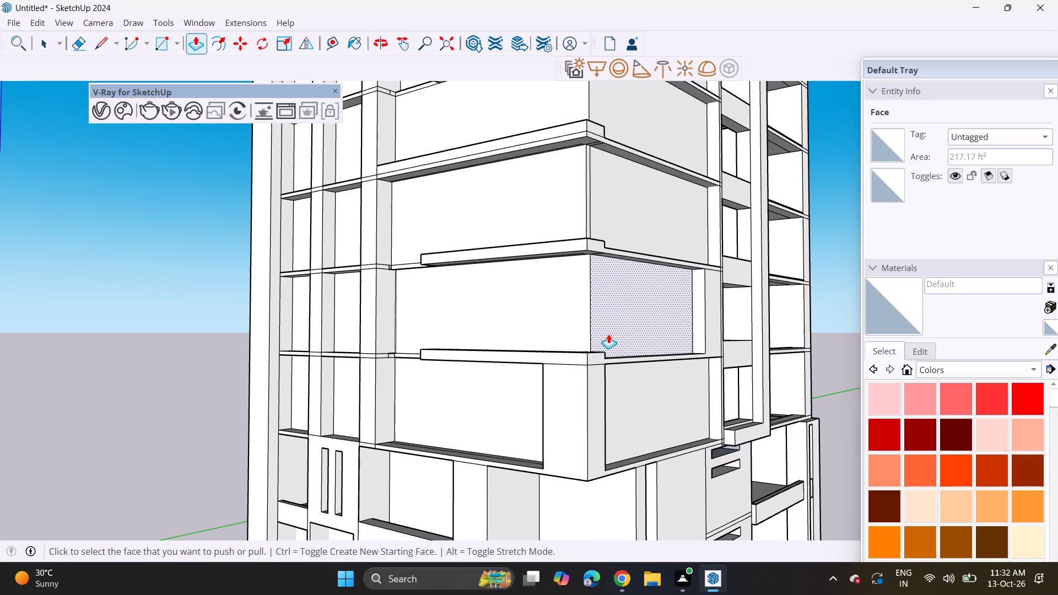
middle_drag(608, 334, 585, 401)
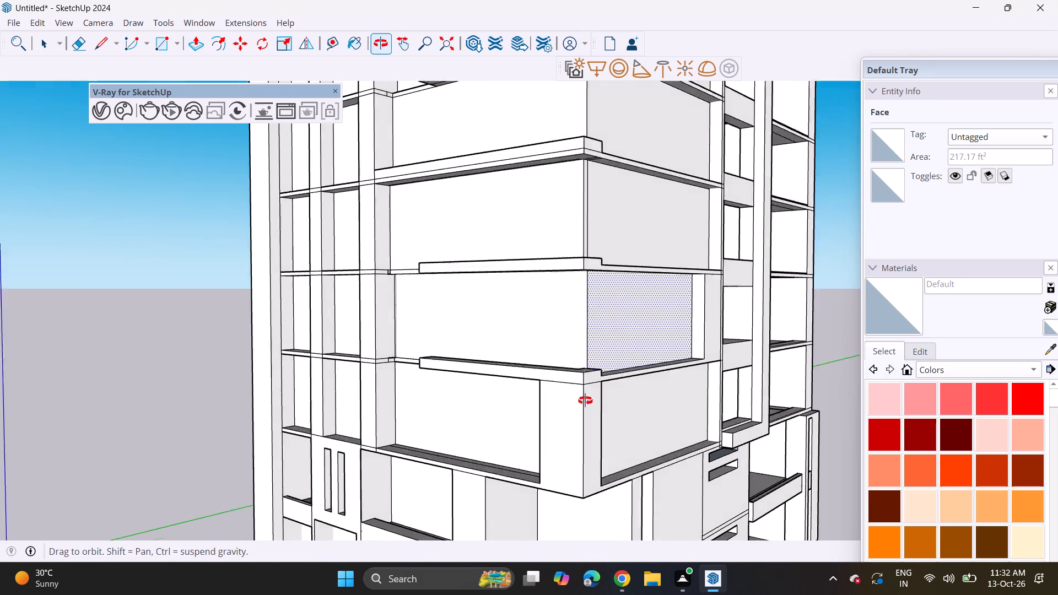
middle_drag(585, 401, 582, 410)
click(588, 393)
click(530, 344)
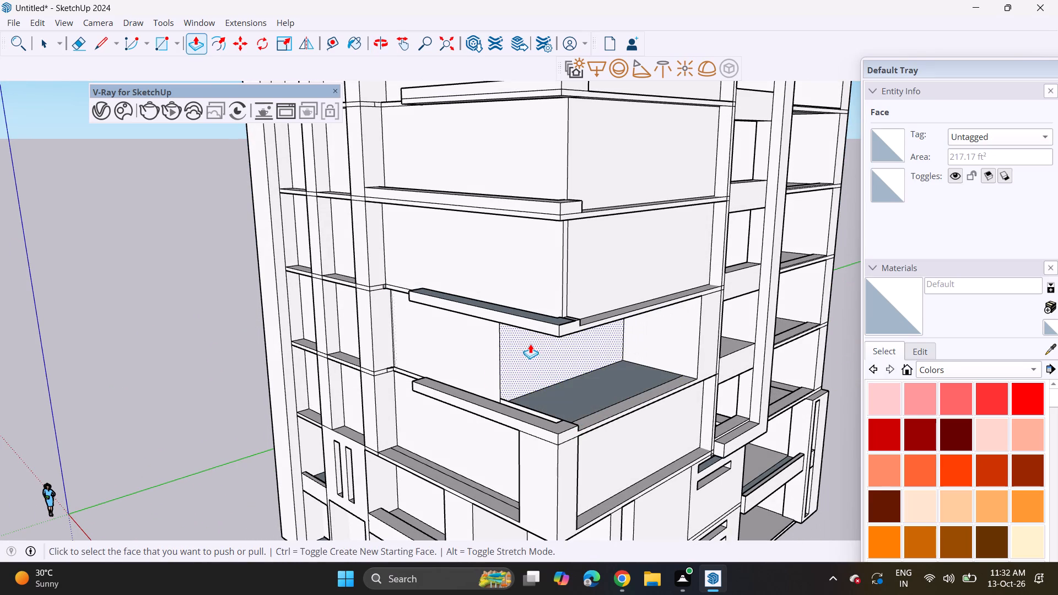
Push/pull the adjoining front wall of the same storey inward to extend the terrace around the corner.
click(484, 368)
drag(488, 381, 494, 376)
click(486, 376)
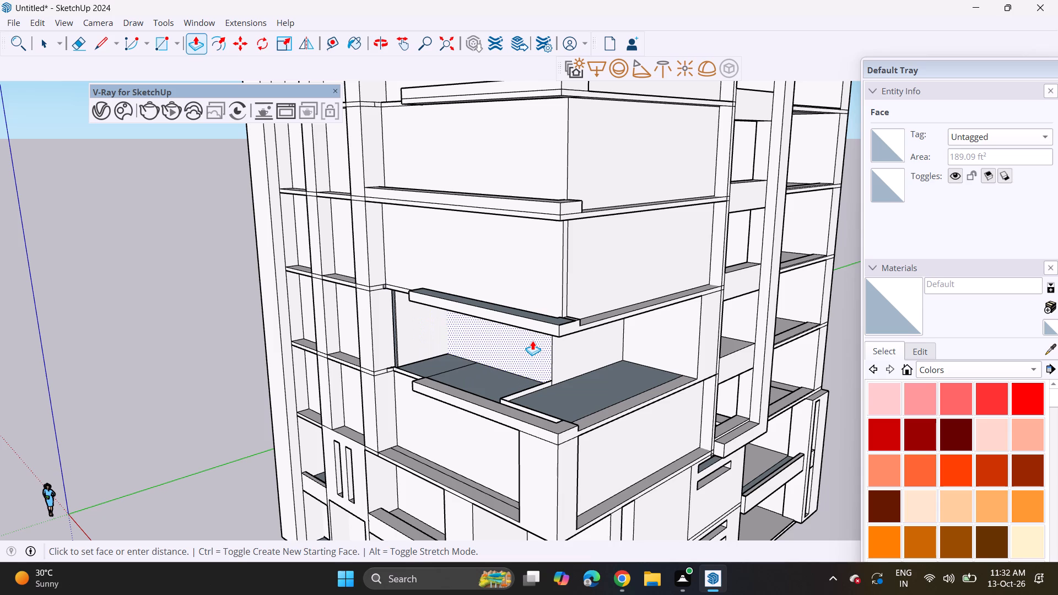
click(532, 340)
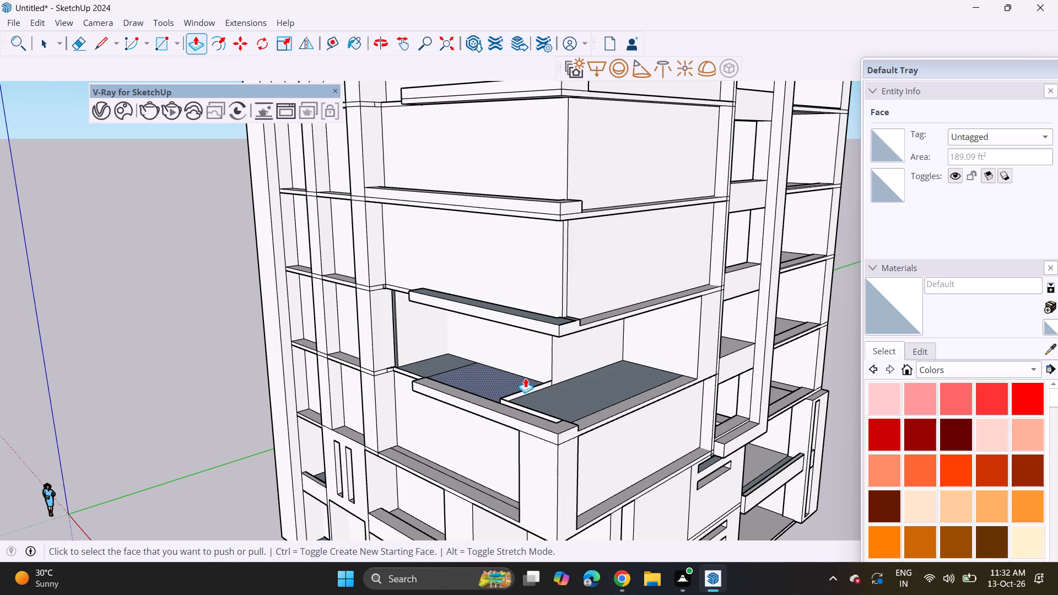
Push/pull the exposed dark floor faces of the recessed corner terrace.
click(553, 407)
click(553, 408)
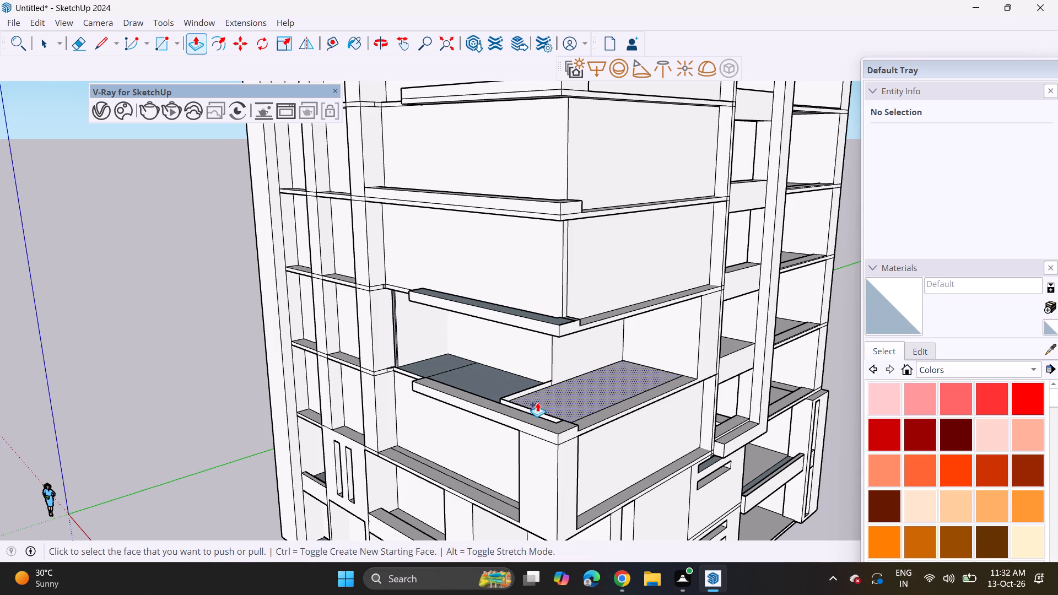
double_click(502, 386)
double_click(441, 363)
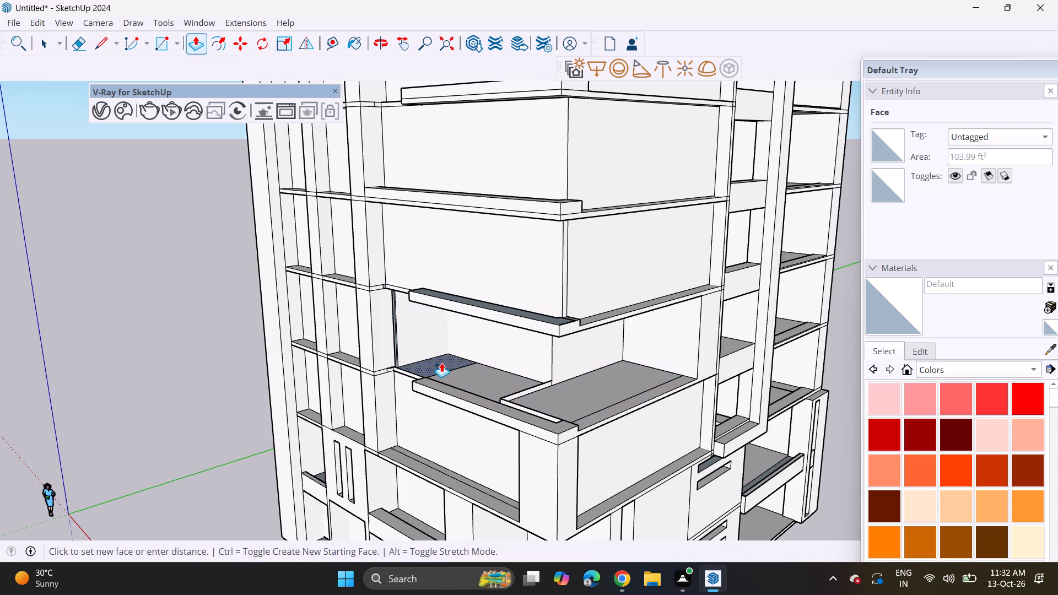
Push/pull the thin vertical face of the terrace floor's raised step back toward the inner wall corner.
middle_drag(548, 401, 456, 496)
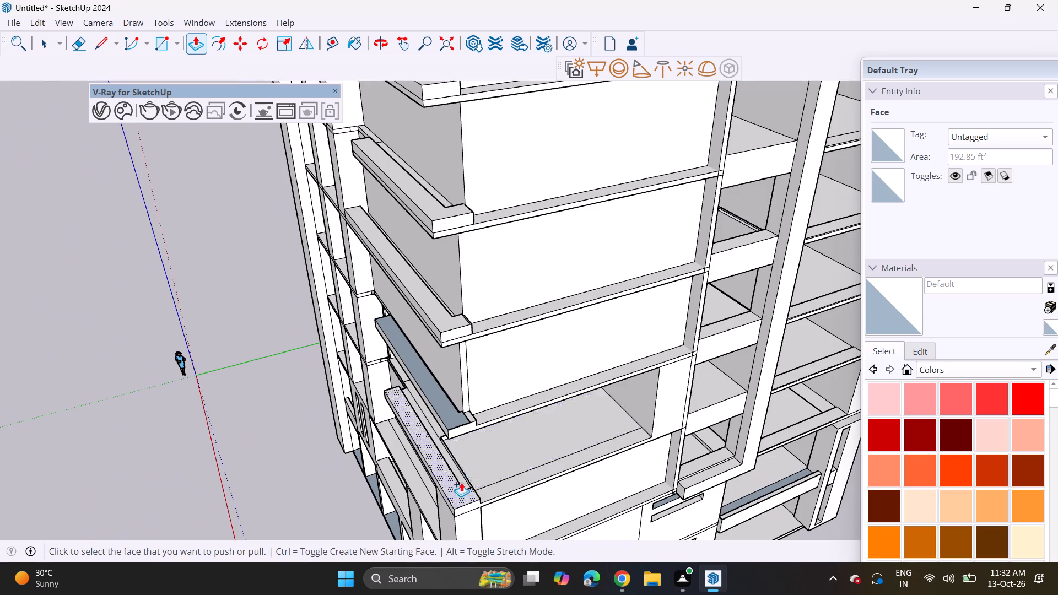
scroll(473, 463, up, 6)
middle_drag(420, 456, 622, 442)
scroll(629, 416, up, 4)
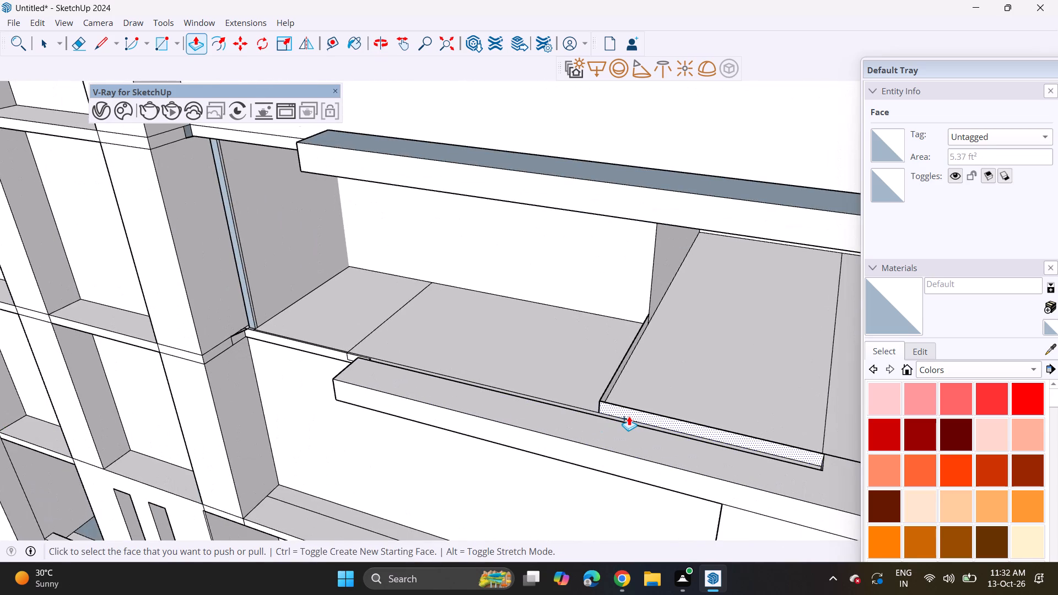
click(629, 416)
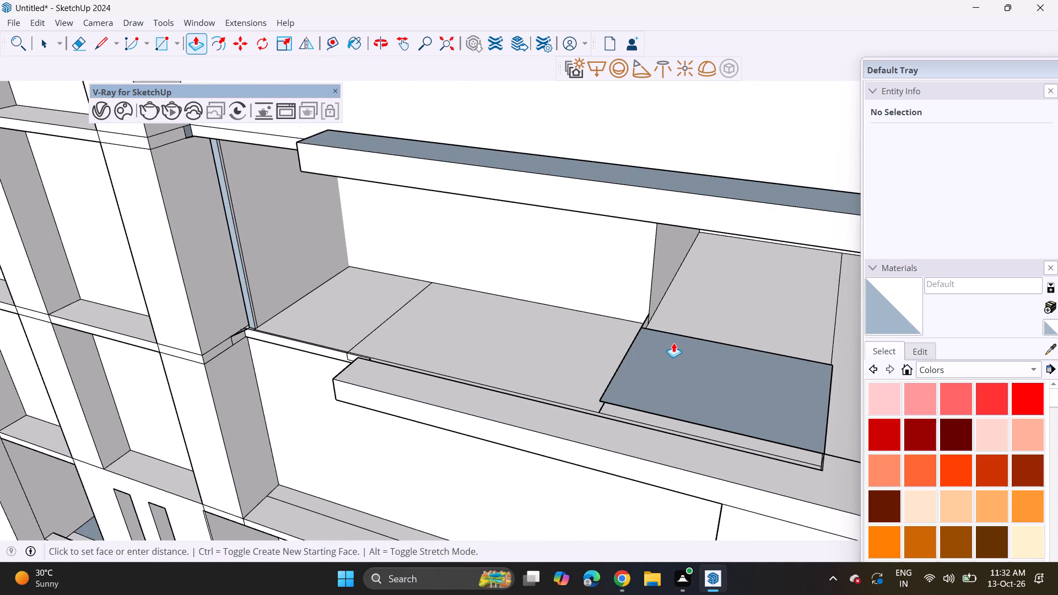
click(673, 343)
Erase the edges of the leftover raised slab and its upright side face from the terrace floor.
middle_drag(651, 384, 448, 277)
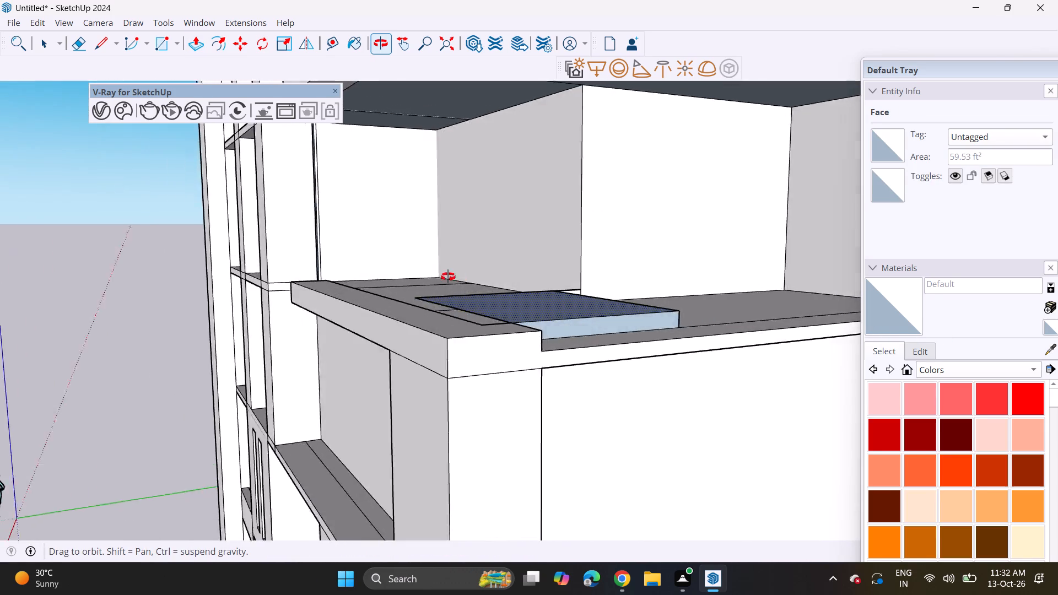
middle_drag(448, 277, 387, 276)
scroll(384, 278, up, 1)
click(73, 37)
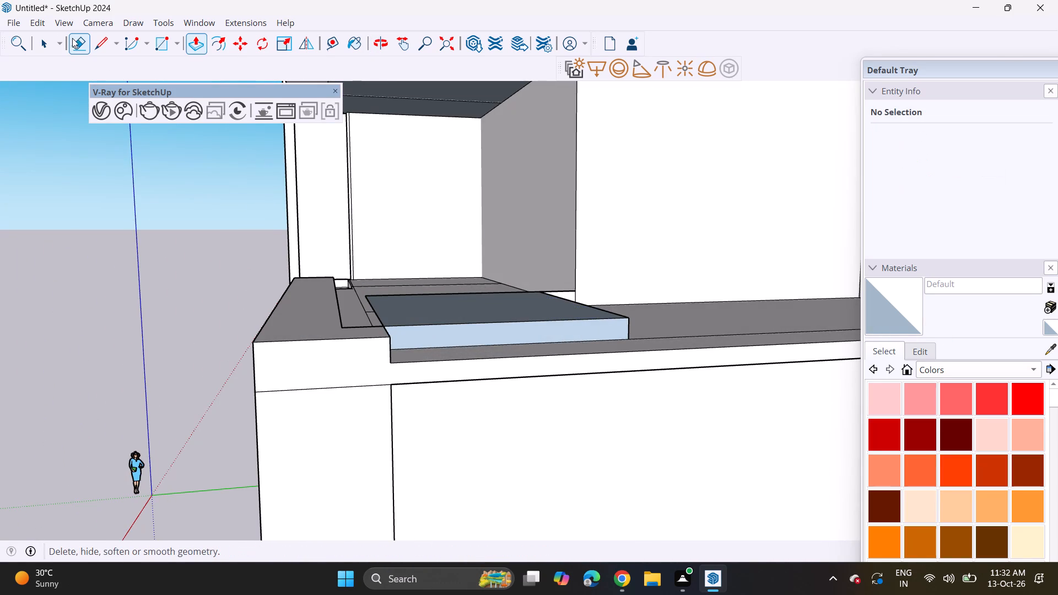
click(436, 333)
click(442, 323)
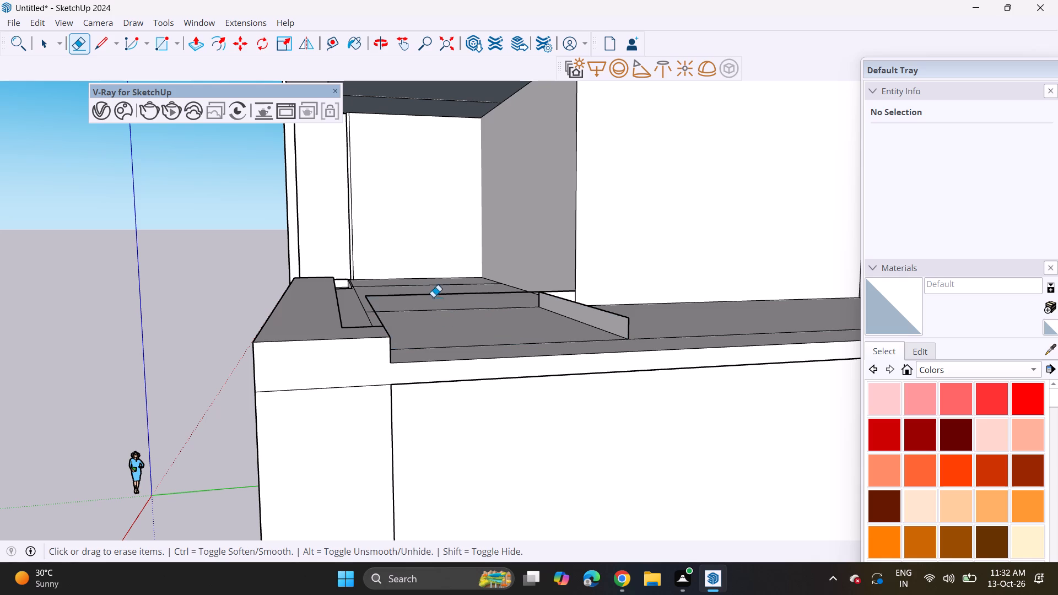
click(433, 295)
drag(374, 315, 384, 313)
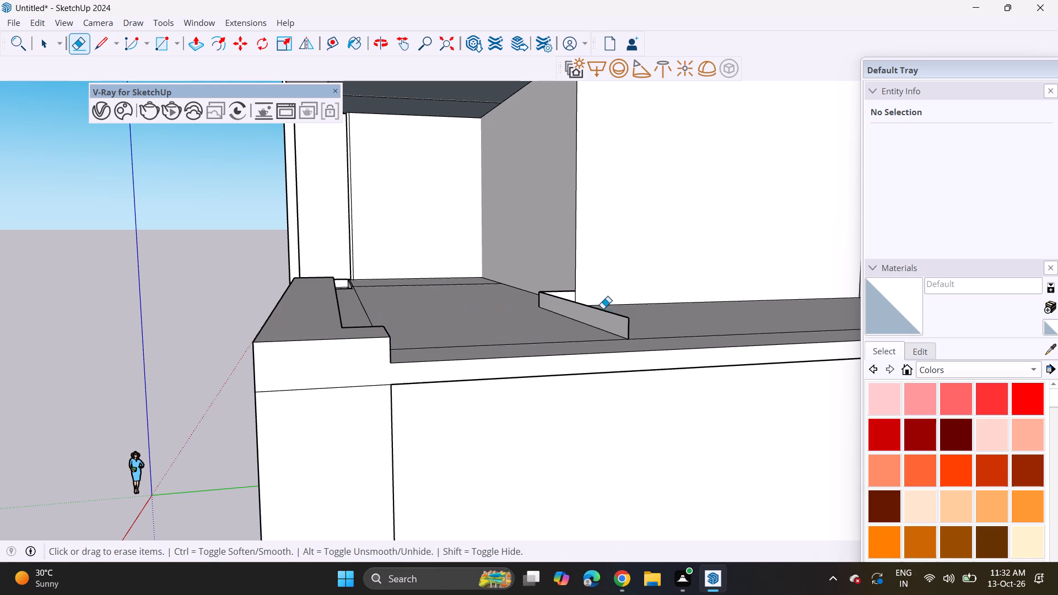
drag(607, 312, 604, 318)
click(602, 323)
drag(606, 329, 605, 335)
click(627, 324)
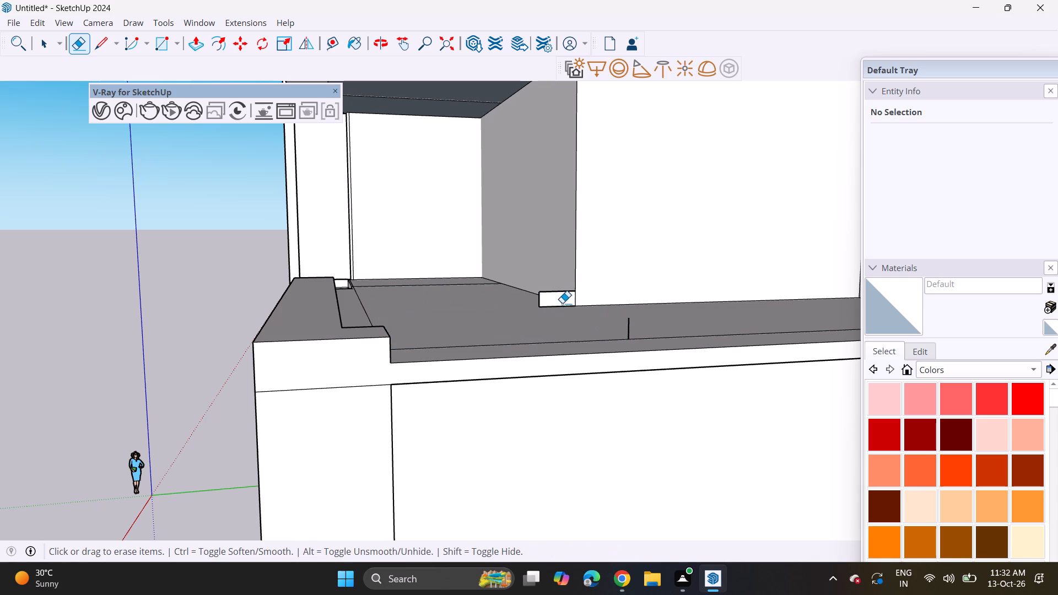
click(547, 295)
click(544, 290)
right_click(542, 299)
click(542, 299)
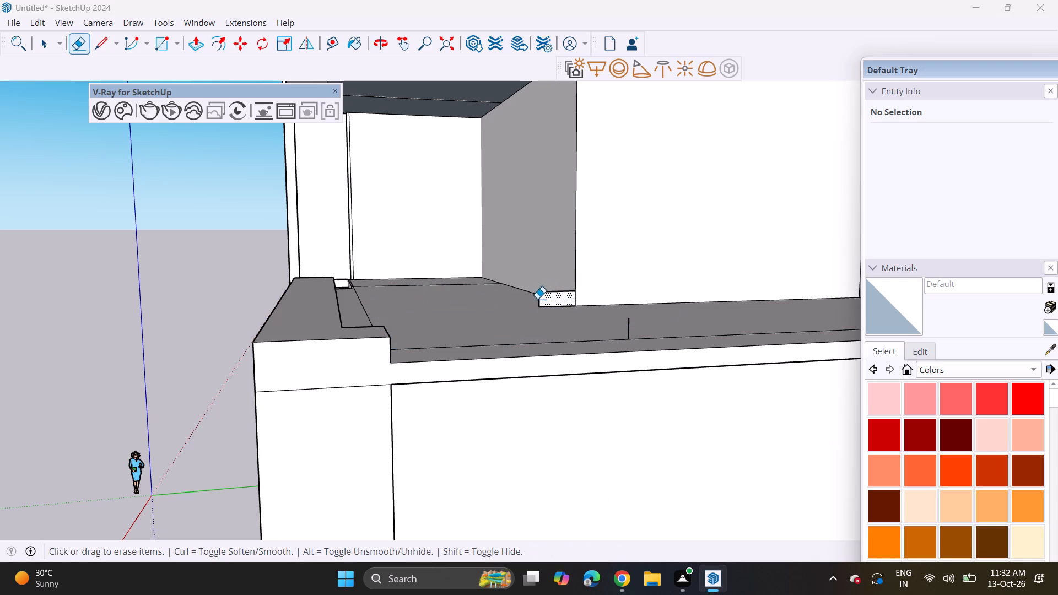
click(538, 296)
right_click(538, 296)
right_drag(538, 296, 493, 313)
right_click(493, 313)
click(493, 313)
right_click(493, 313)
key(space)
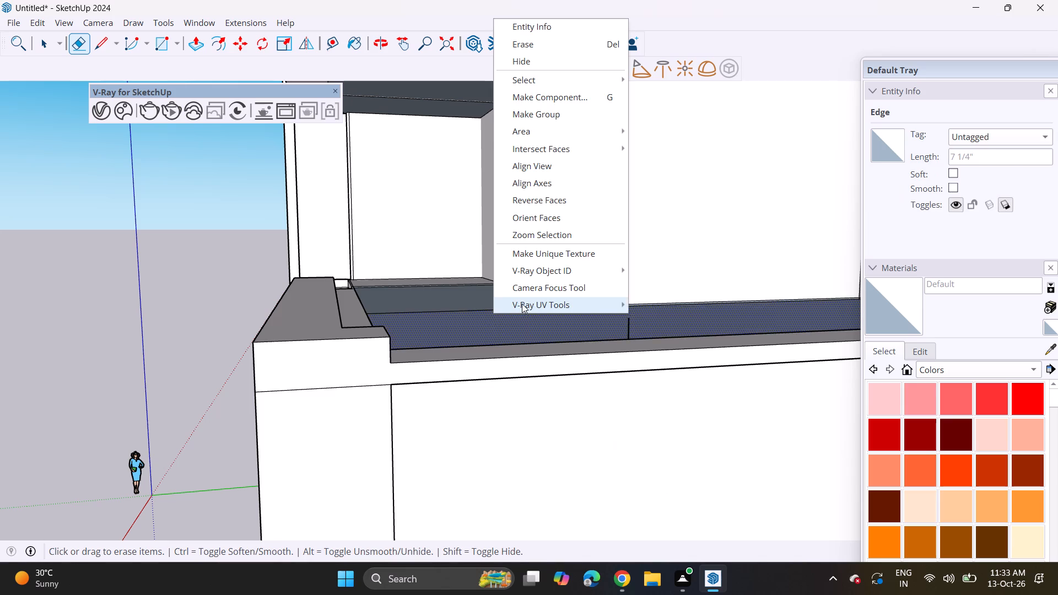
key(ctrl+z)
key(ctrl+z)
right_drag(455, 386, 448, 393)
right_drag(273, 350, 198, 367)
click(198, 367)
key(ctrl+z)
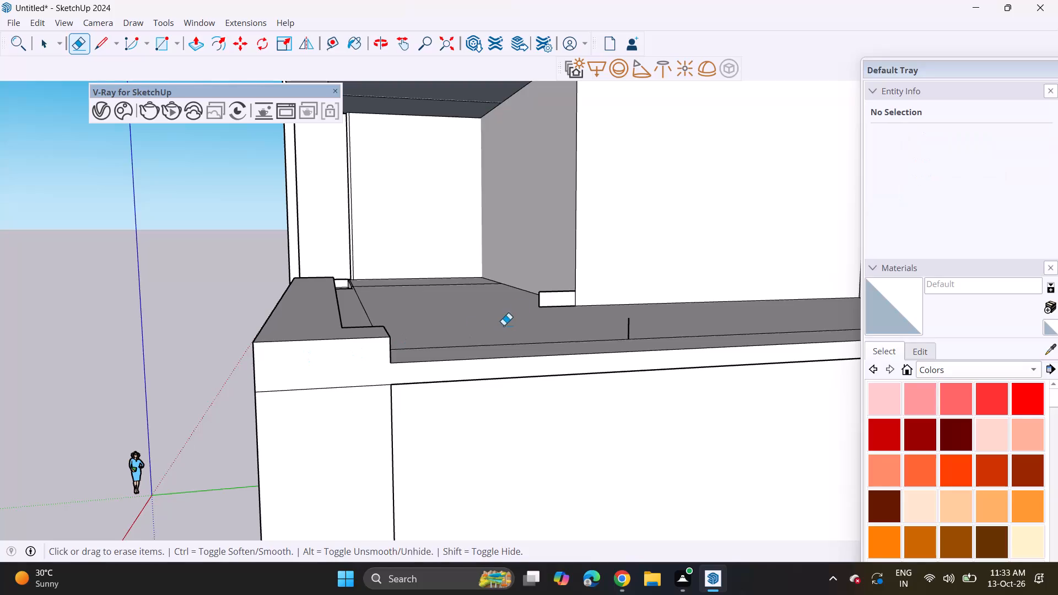
Erase the small leftover face at the inner wall's base and the stray vertical edges on the terrace floor.
click(551, 307)
click(541, 301)
drag(545, 286, 547, 294)
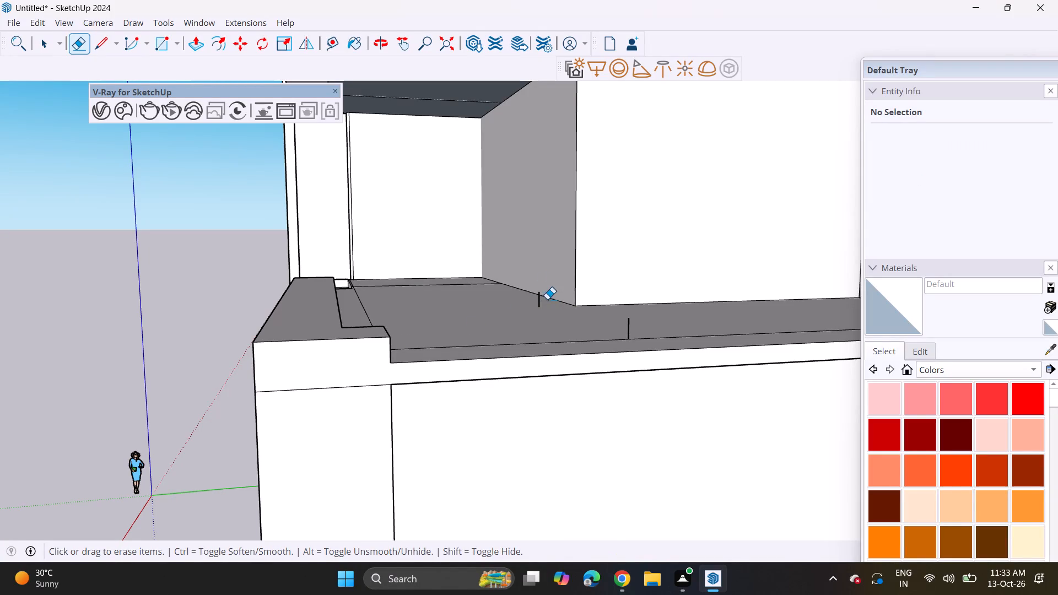
click(536, 303)
drag(545, 305, 520, 297)
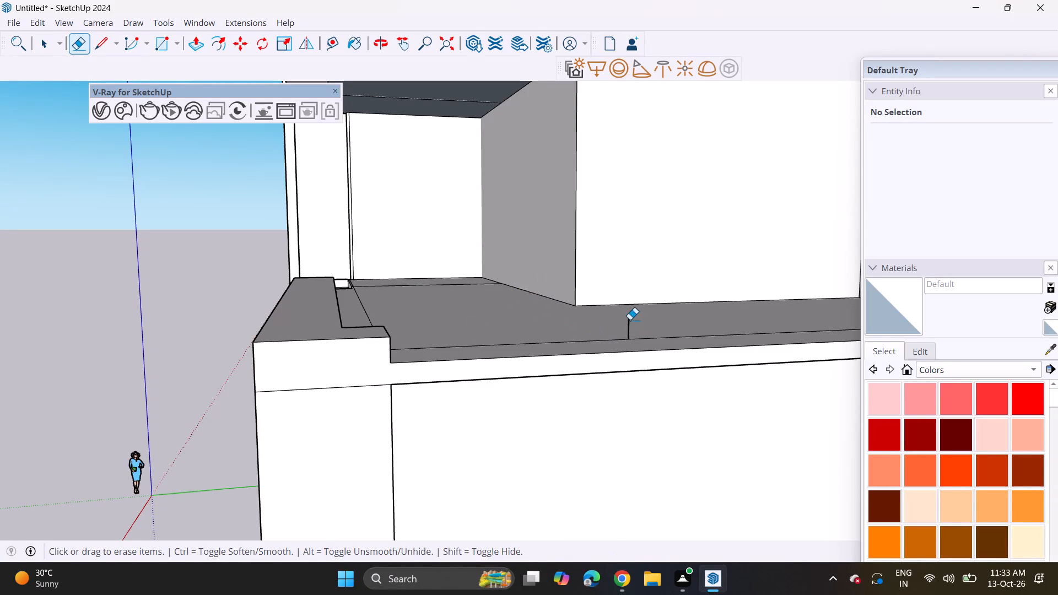
click(630, 320)
double_click(367, 309)
drag(367, 309, 357, 318)
Try to push/pull the side wall below the corner terrace, between the corner pier and the tall frame, further inward.
scroll(363, 307, down, 4)
middle_drag(409, 311, 653, 332)
scroll(645, 326, down, 3)
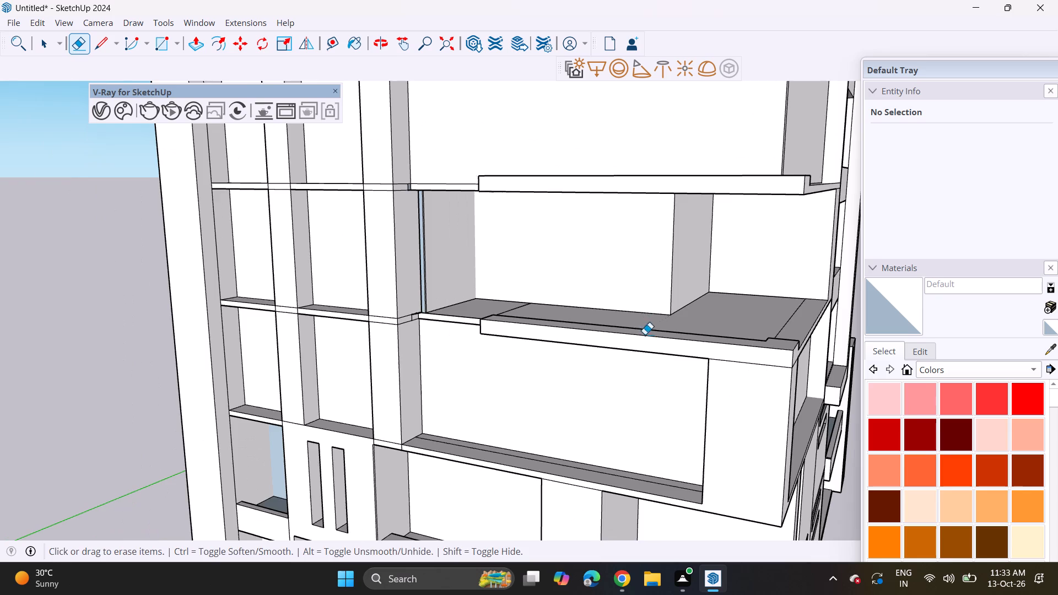
middle_drag(695, 333, 596, 343)
scroll(563, 324, down, 5)
shift+middle_drag(611, 312, 580, 391)
key(space)
text(p)
click(648, 474)
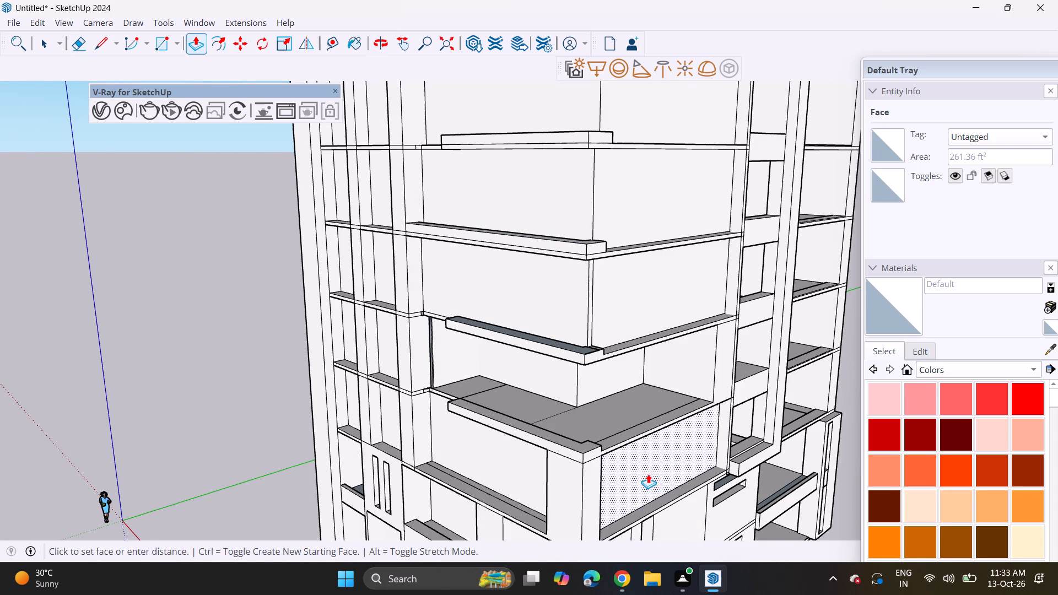
click(639, 465)
click(660, 472)
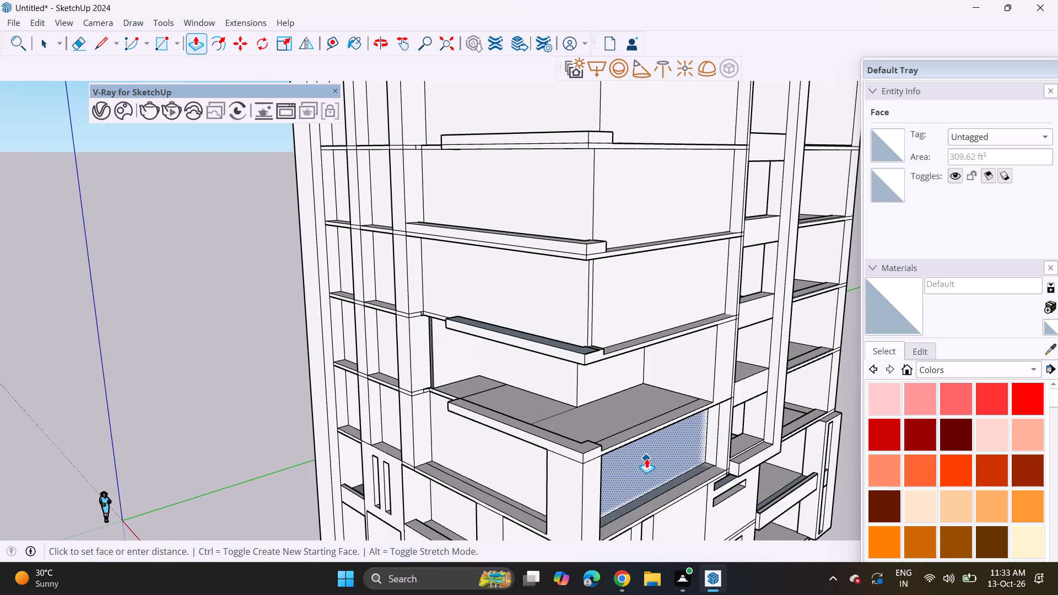
click(646, 458)
click(659, 473)
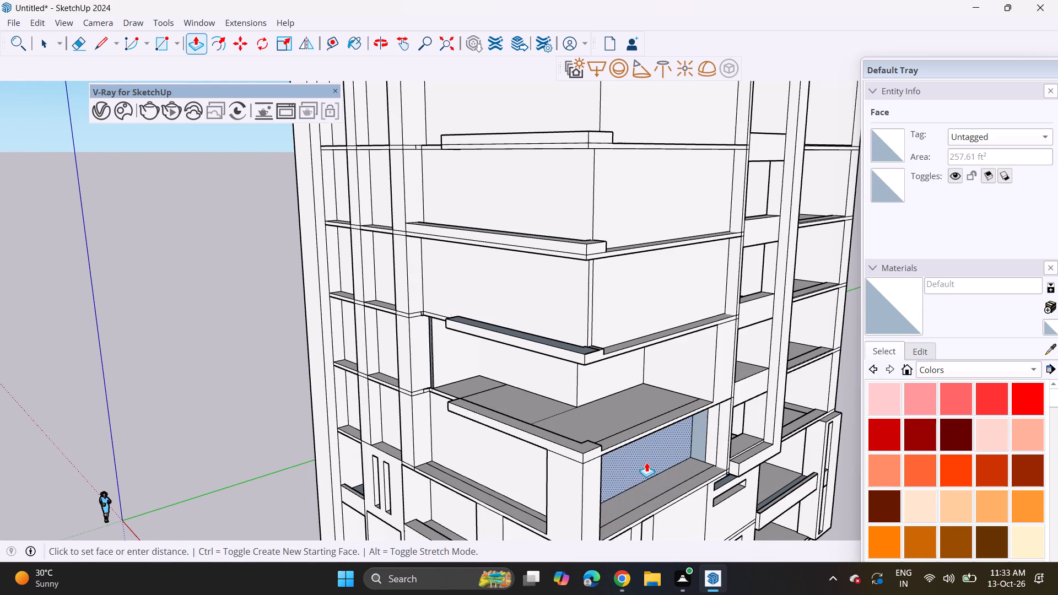
click(646, 462)
click(652, 472)
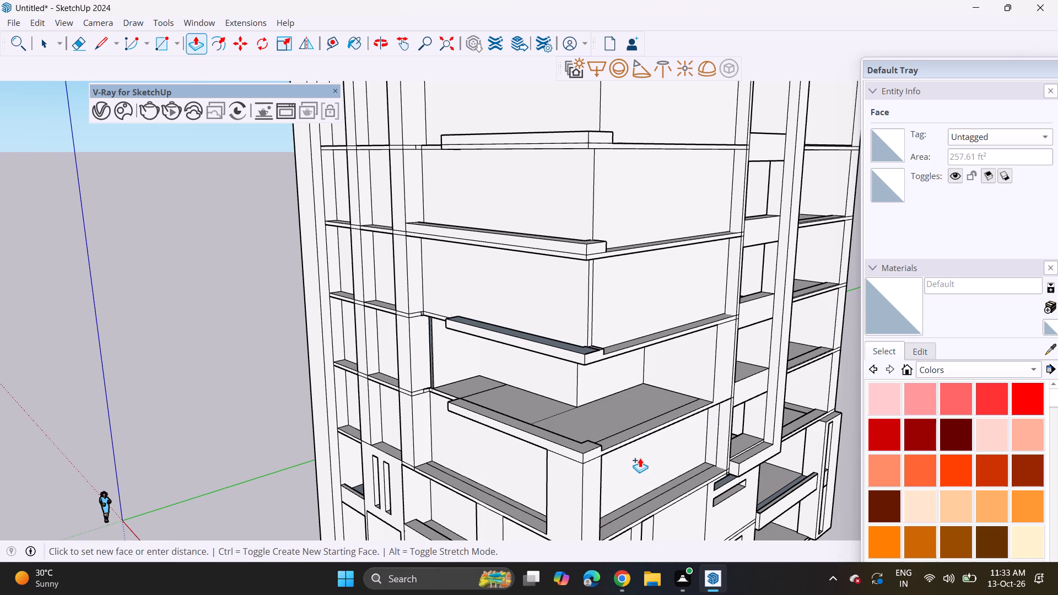
click(640, 458)
click(656, 487)
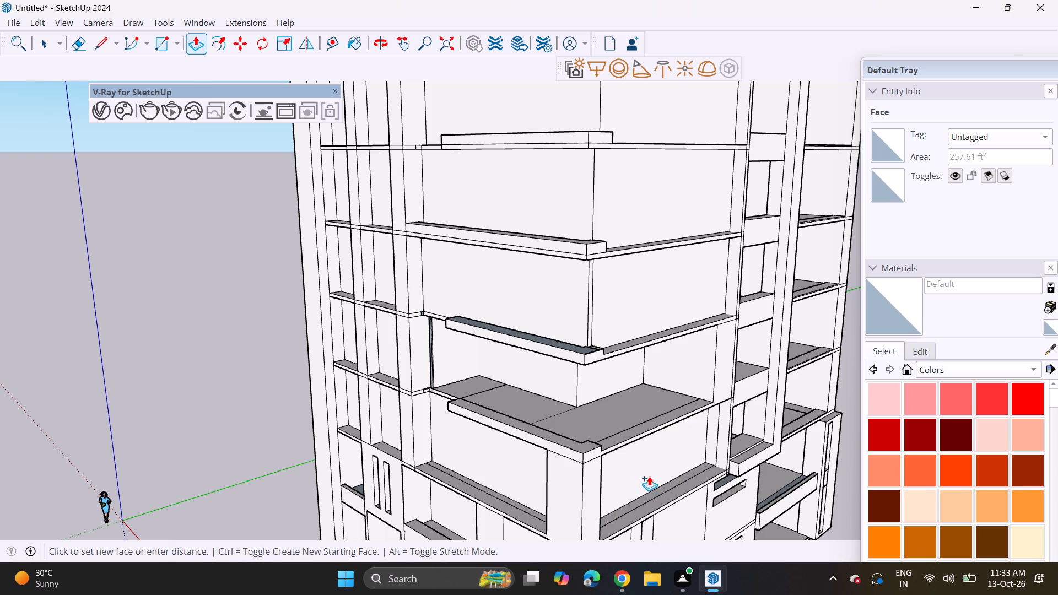
click(663, 477)
click(654, 463)
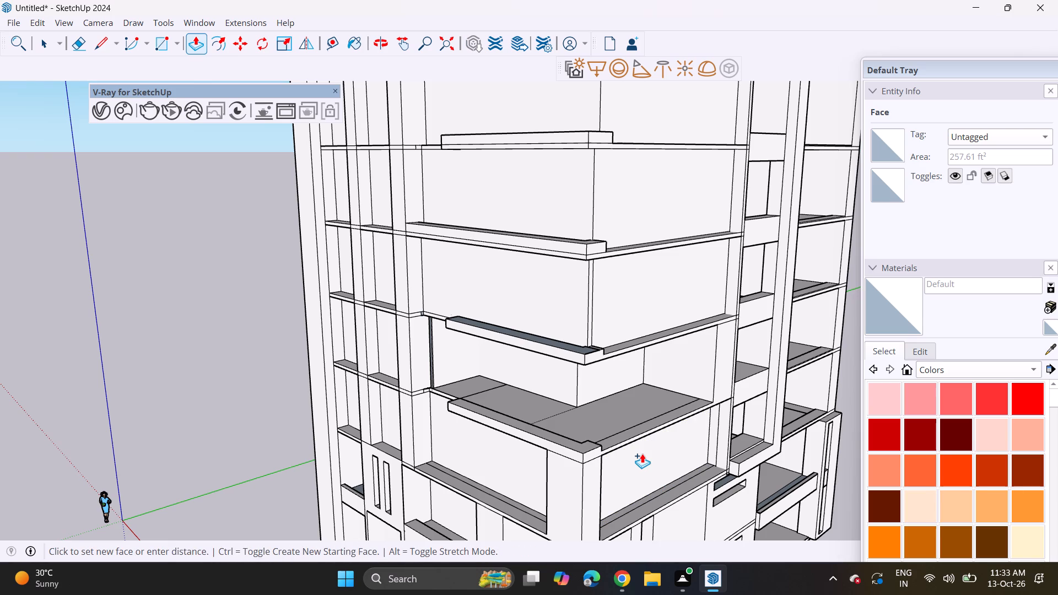
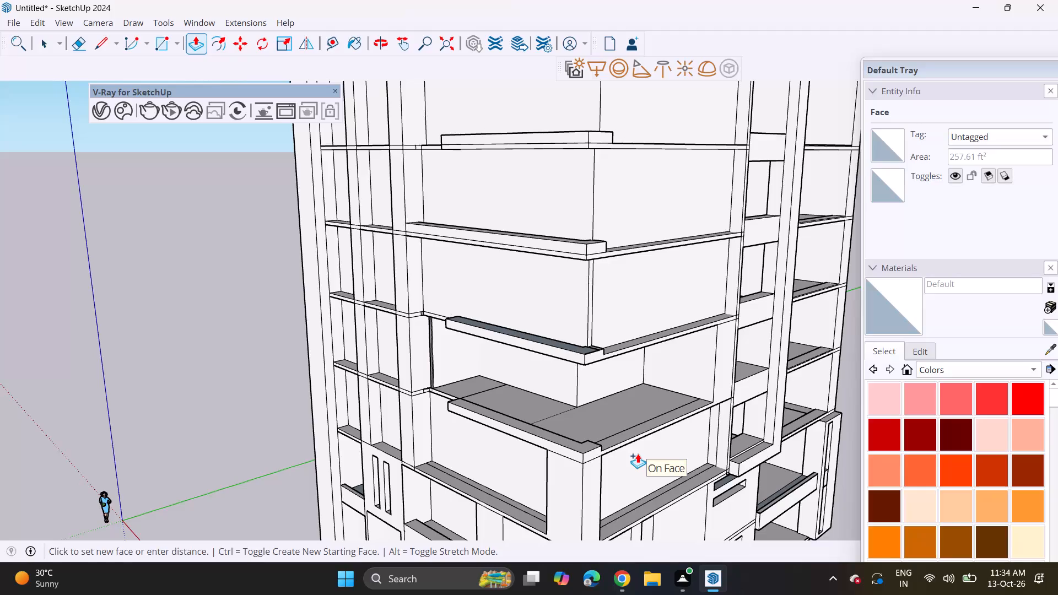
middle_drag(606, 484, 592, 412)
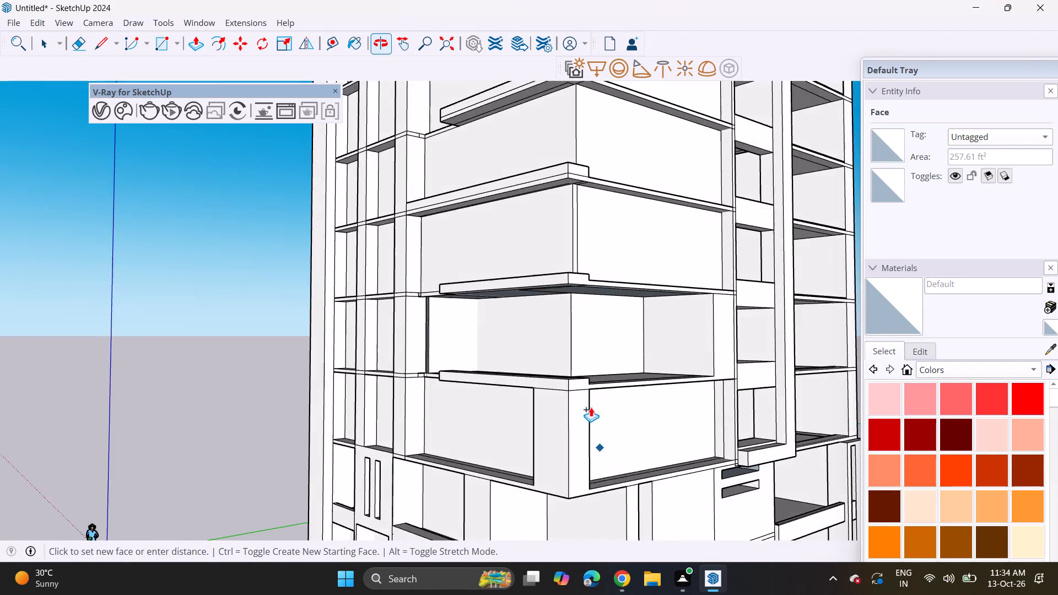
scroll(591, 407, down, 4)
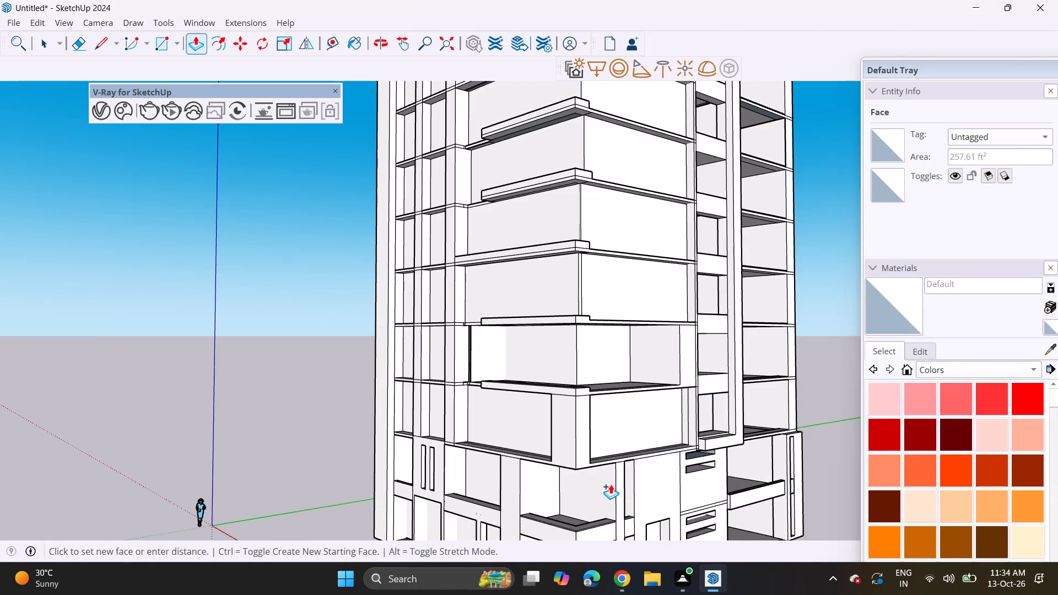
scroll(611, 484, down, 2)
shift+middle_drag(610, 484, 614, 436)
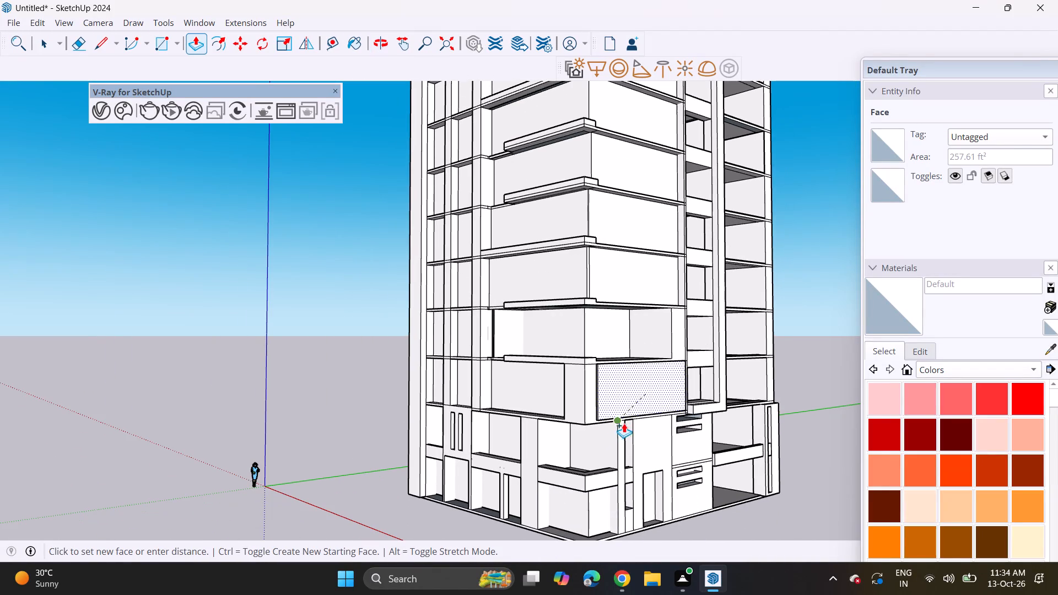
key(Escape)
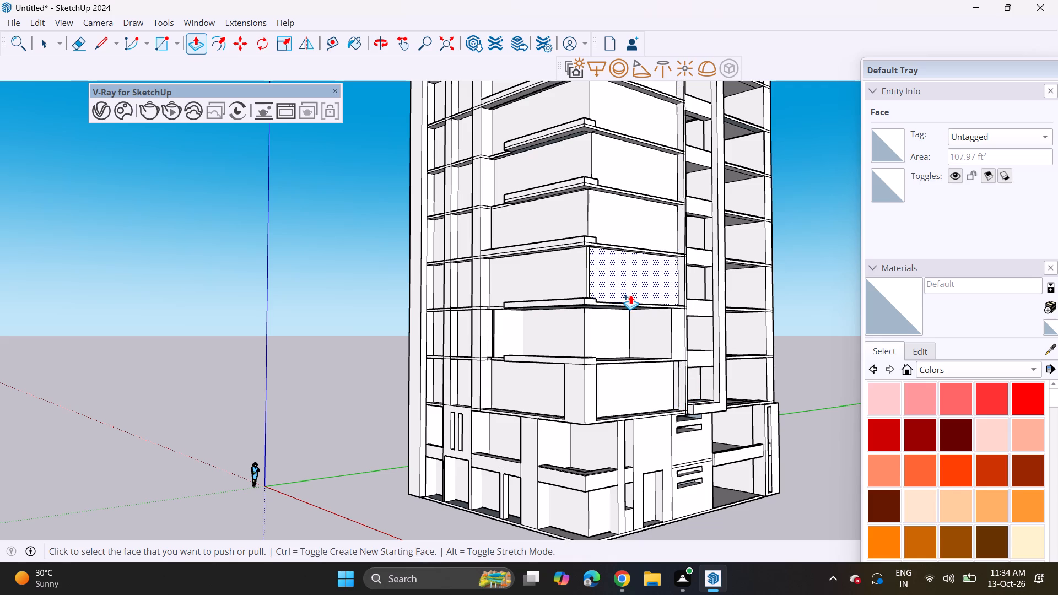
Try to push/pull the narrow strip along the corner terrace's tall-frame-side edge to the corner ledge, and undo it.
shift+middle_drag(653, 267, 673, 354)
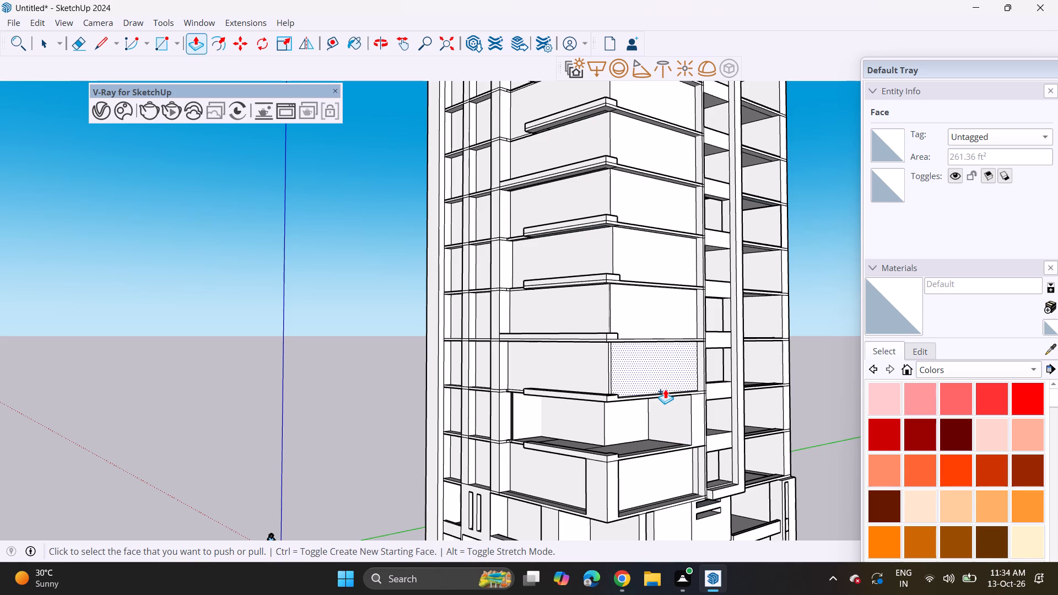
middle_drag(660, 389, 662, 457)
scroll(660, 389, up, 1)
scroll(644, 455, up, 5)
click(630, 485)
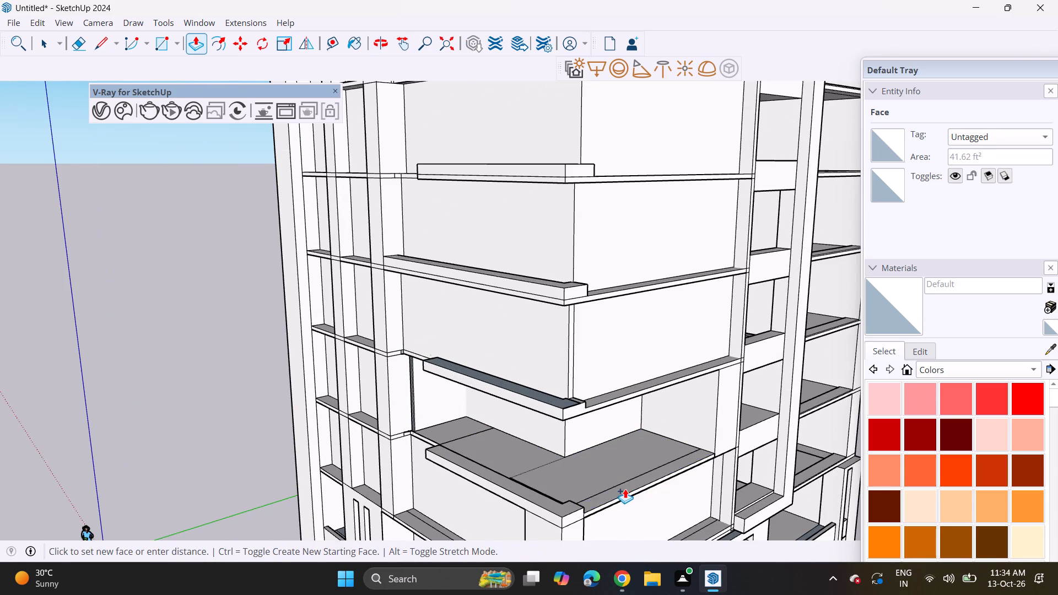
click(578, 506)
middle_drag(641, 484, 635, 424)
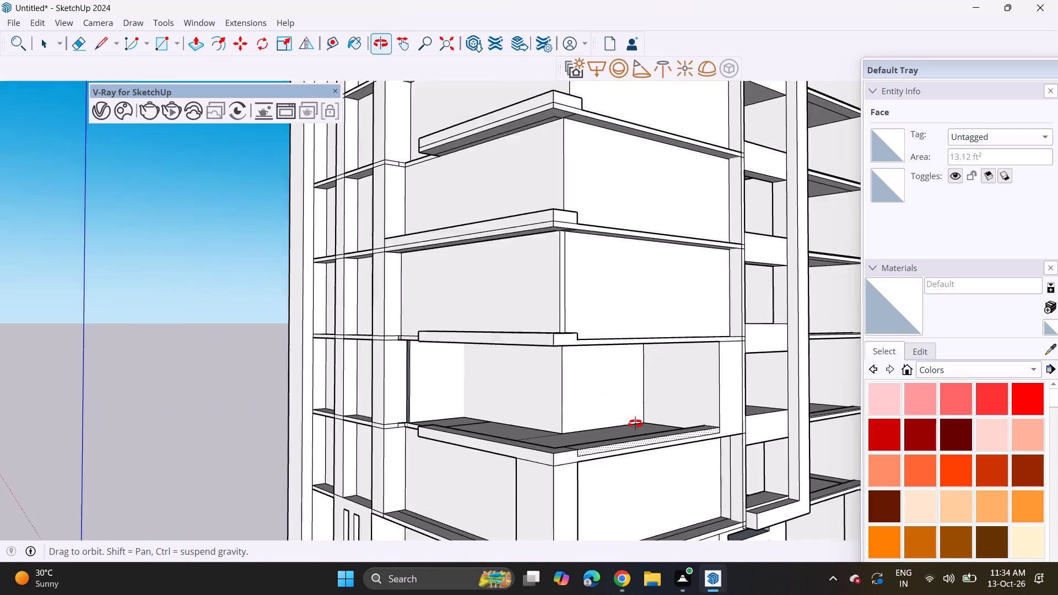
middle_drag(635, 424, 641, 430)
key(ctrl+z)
Push/pull the narrow strip along the terrace's tall-frame-side edge flush with the raised ledge at the corner.
click(643, 450)
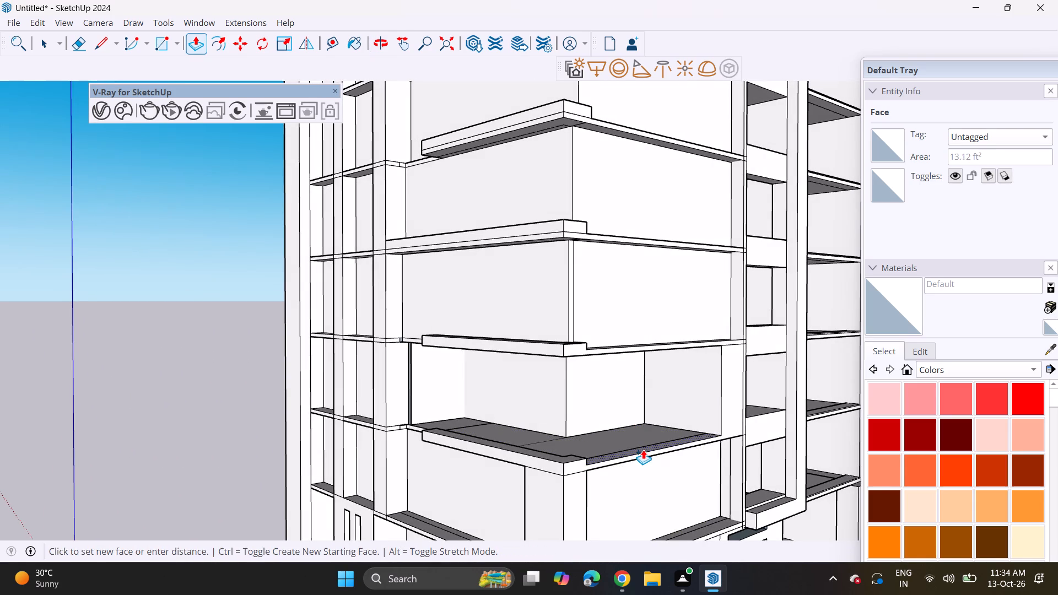
click(583, 460)
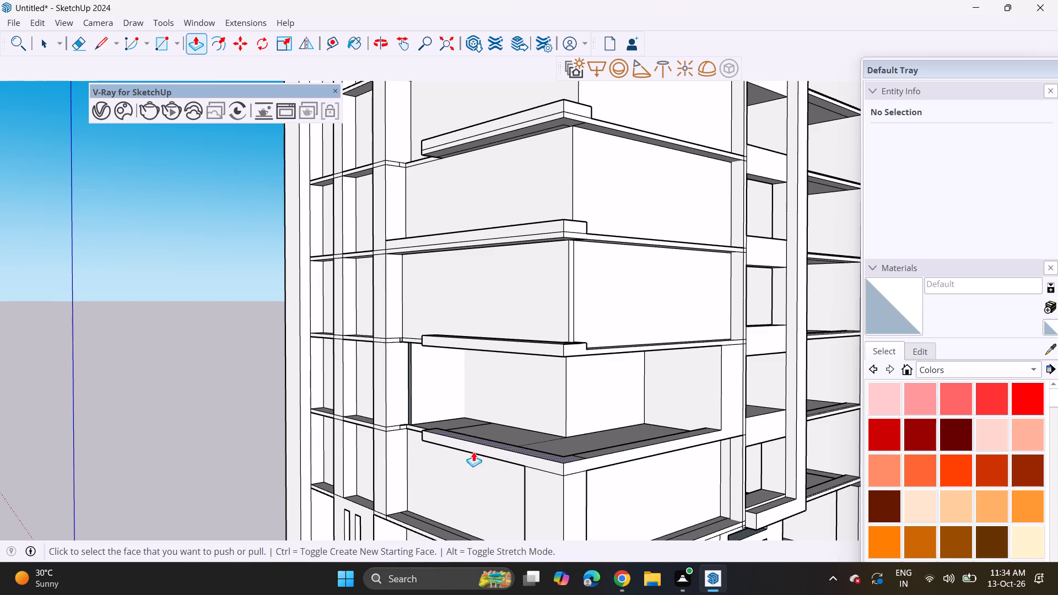
Draw a line across the top of the terrace's front ledge, splitting off the section at its pier-side end.
click(104, 45)
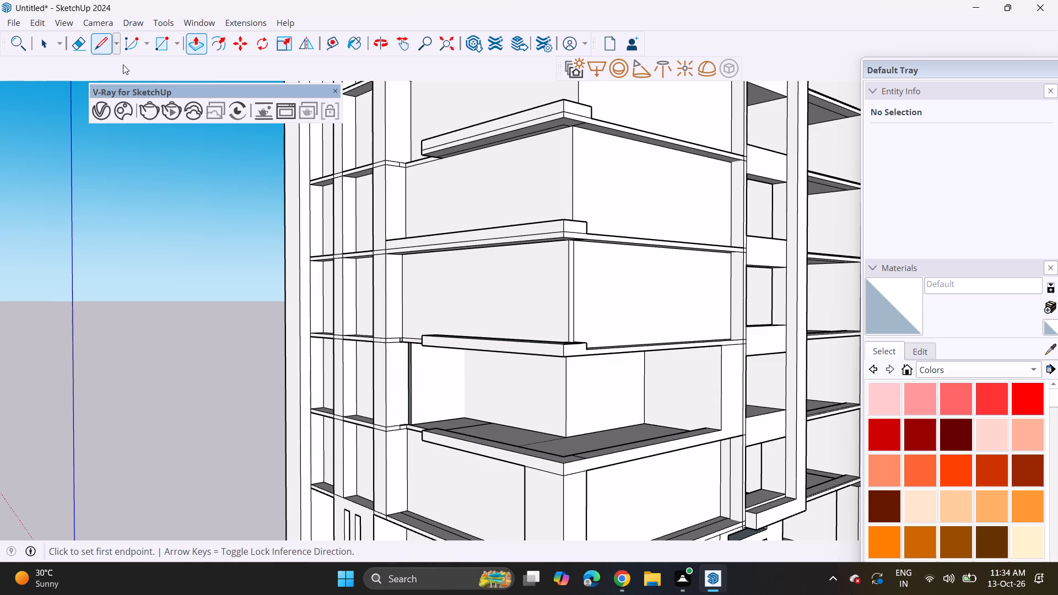
middle_drag(439, 436, 676, 498)
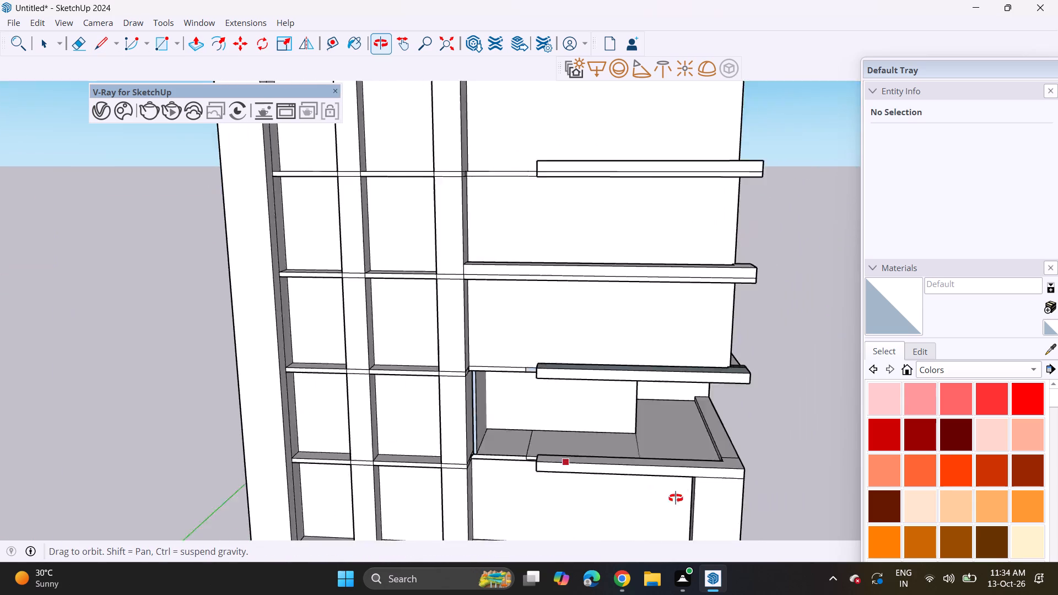
middle_drag(676, 498, 579, 509)
scroll(559, 472, up, 3)
click(559, 472)
click(555, 475)
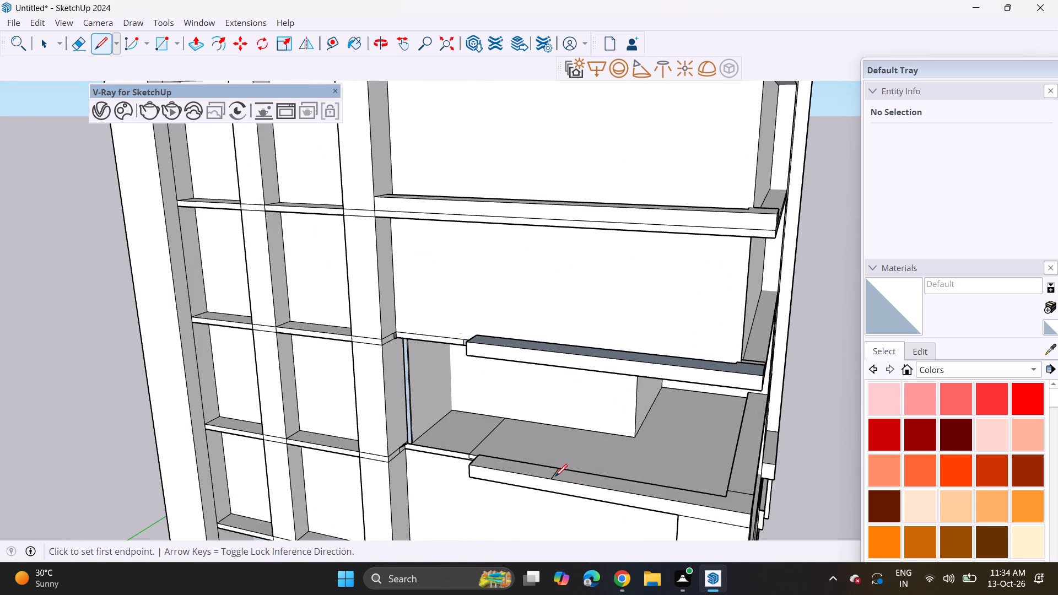
Push/pull the split-off end section of the terrace's front ledge upward into a tall block.
click(187, 45)
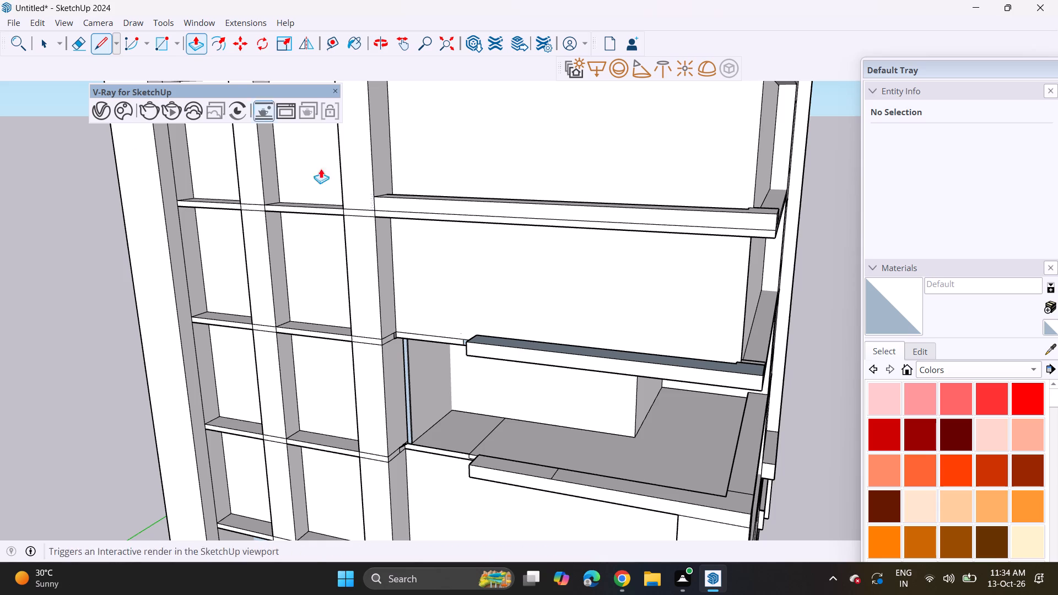
click(510, 461)
click(509, 419)
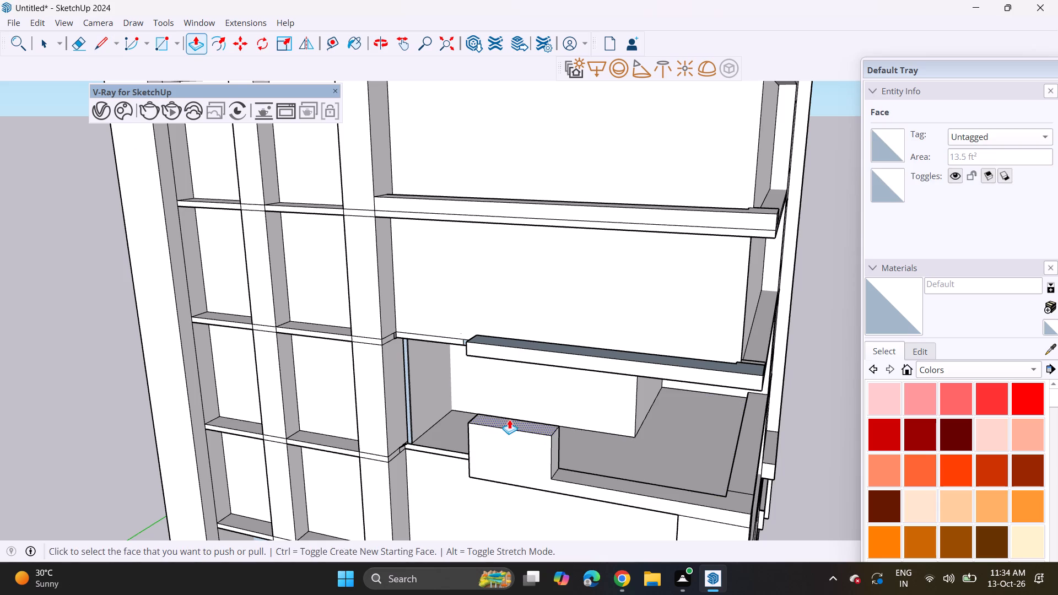
Push/pull the small end face of the ledge above the terrace along the side facade to the tall-frame-side pier.
middle_drag(588, 465, 503, 313)
scroll(503, 313, down, 6)
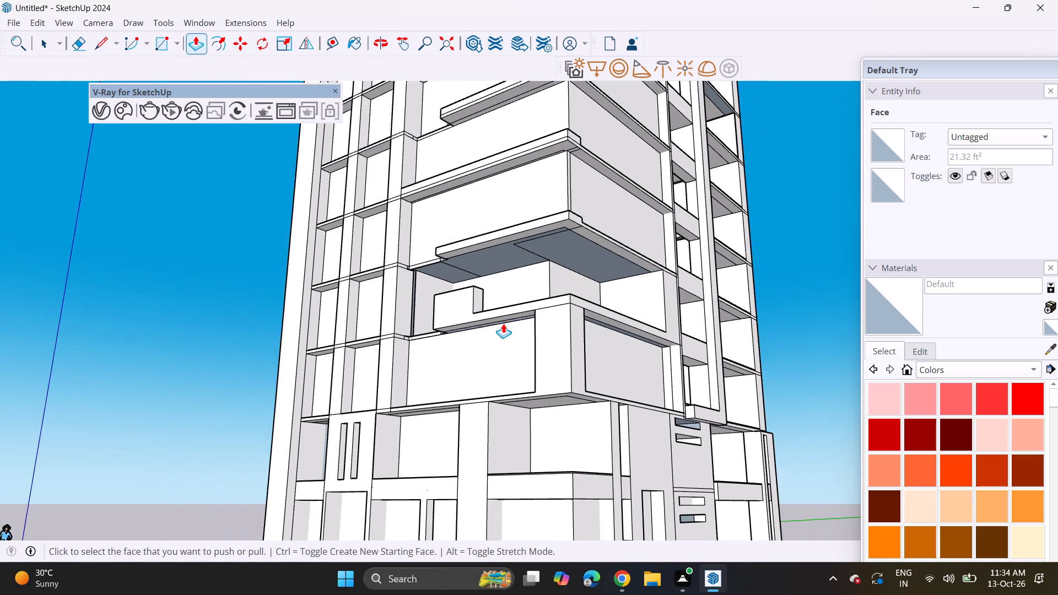
shift+middle_drag(503, 323, 514, 403)
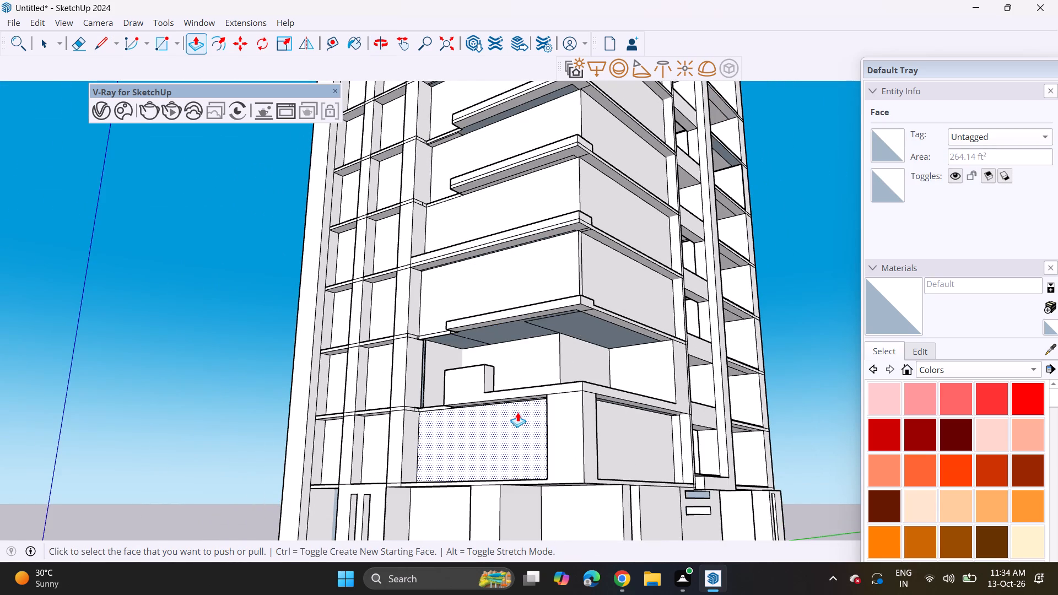
middle_drag(546, 281, 537, 289)
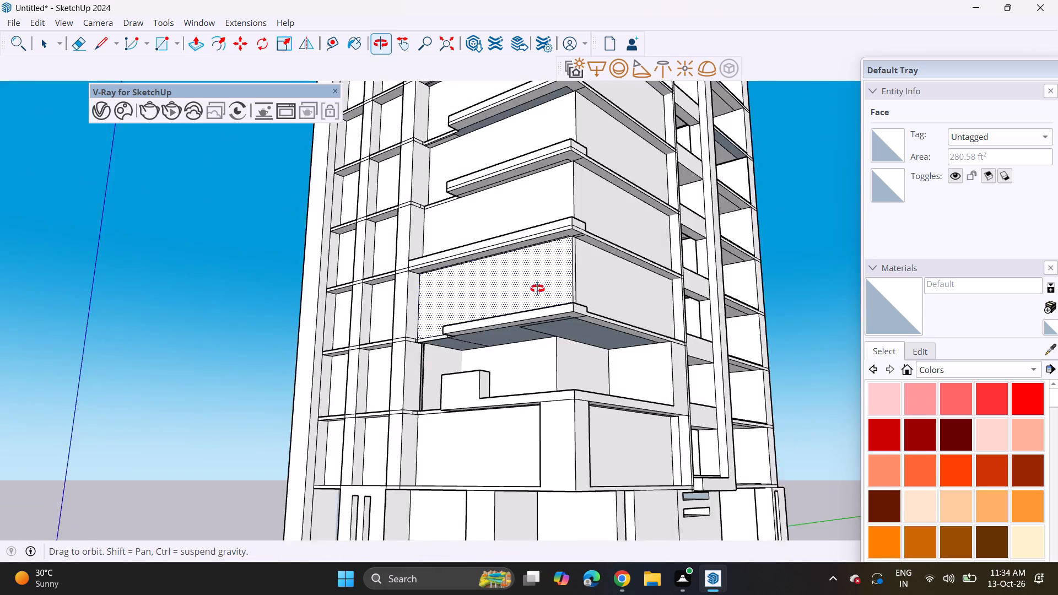
middle_drag(537, 289, 185, 368)
scroll(374, 364, up, 4)
click(353, 364)
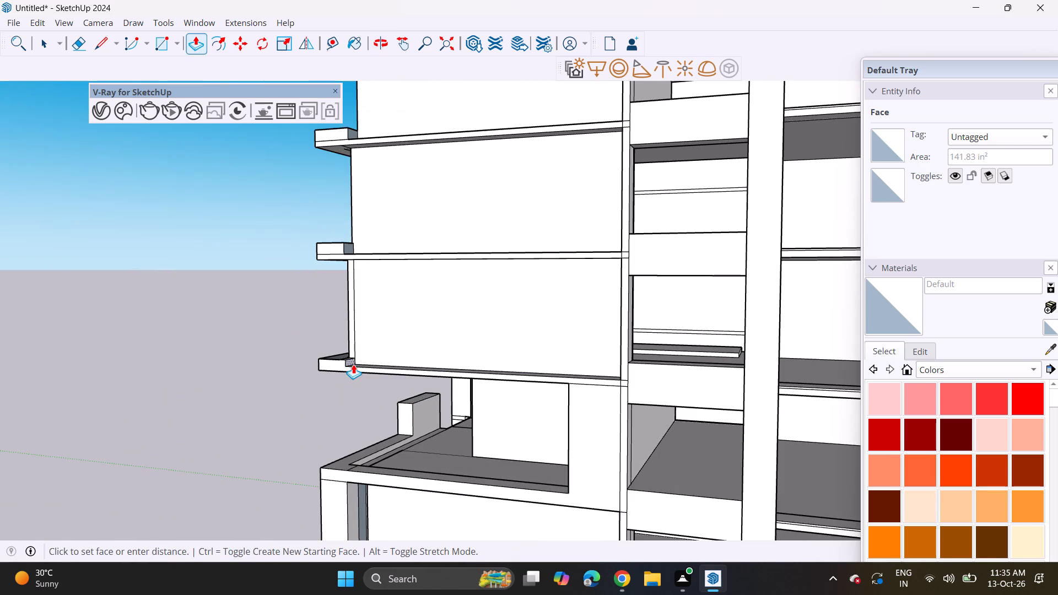
click(620, 388)
Push/pull the opposite end face of the ledge above the terrace along the front facade to the adjoining vertical pier.
middle_drag(319, 418, 620, 376)
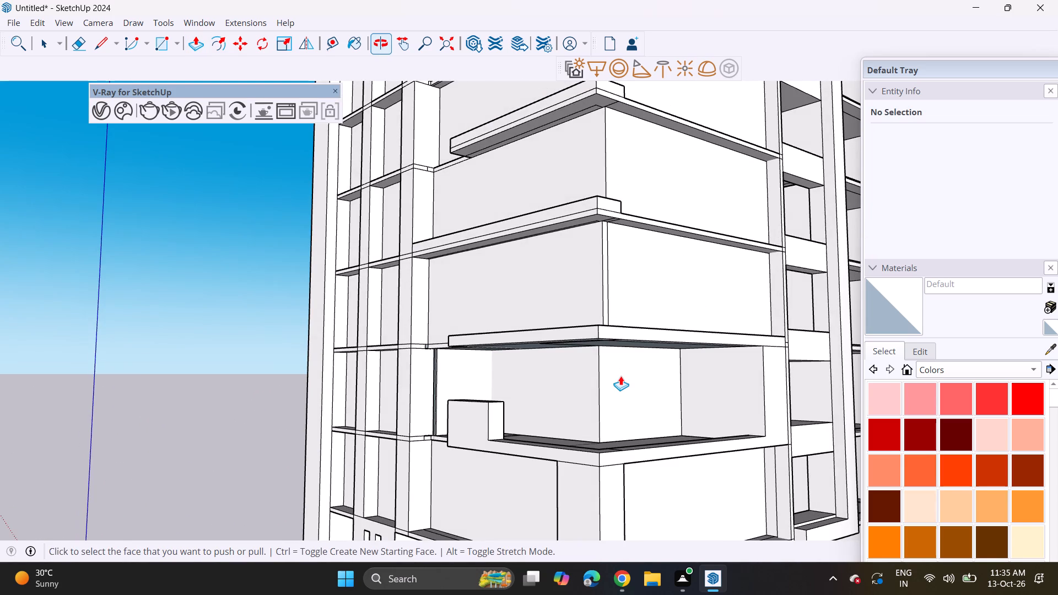
middle_drag(609, 318, 626, 330)
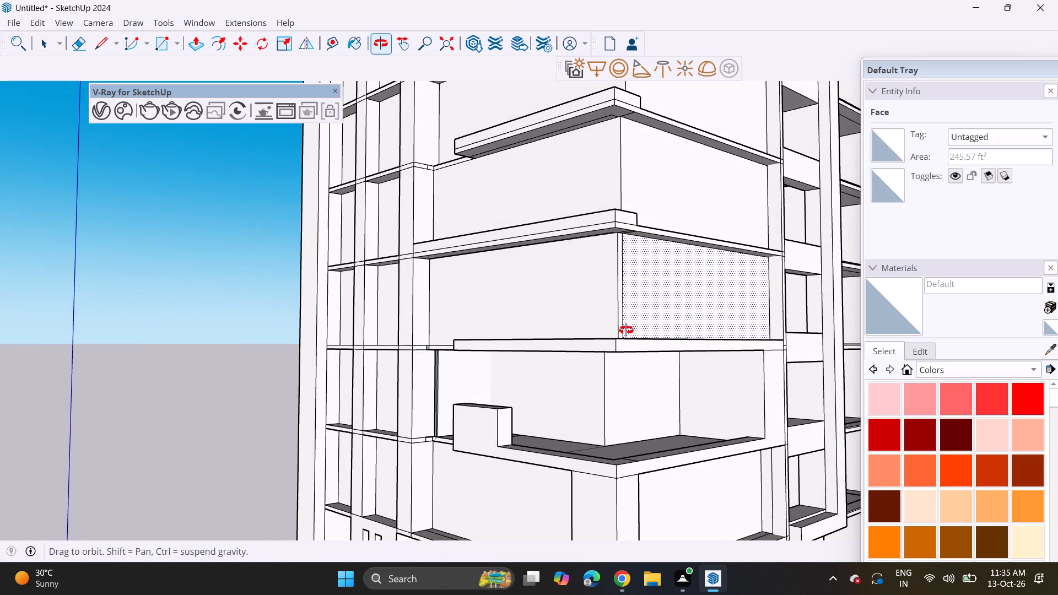
middle_drag(626, 330, 636, 318)
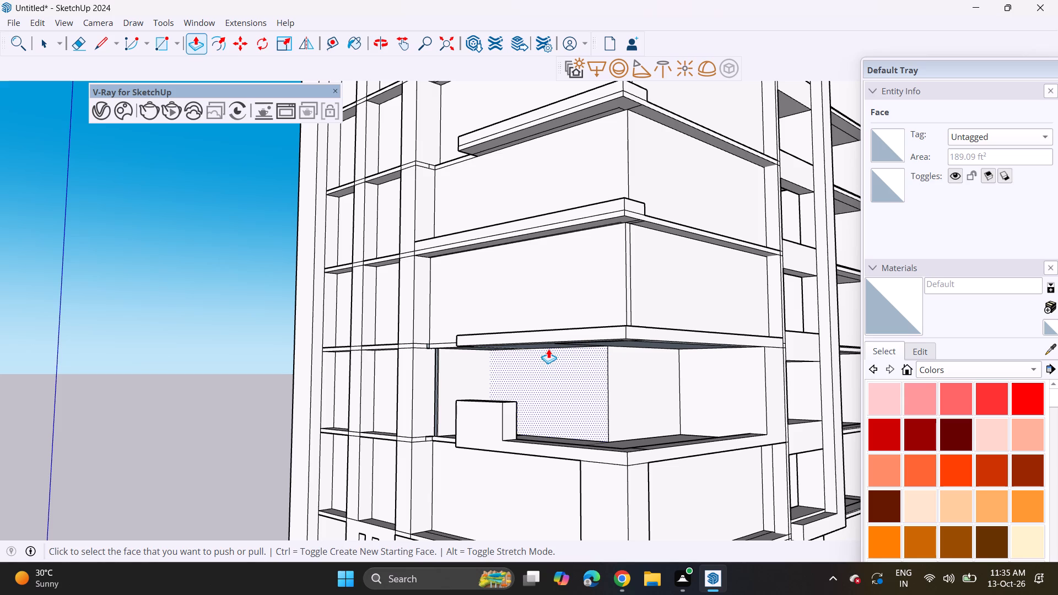
scroll(547, 349, down, 1)
shift+middle_drag(562, 385, 543, 271)
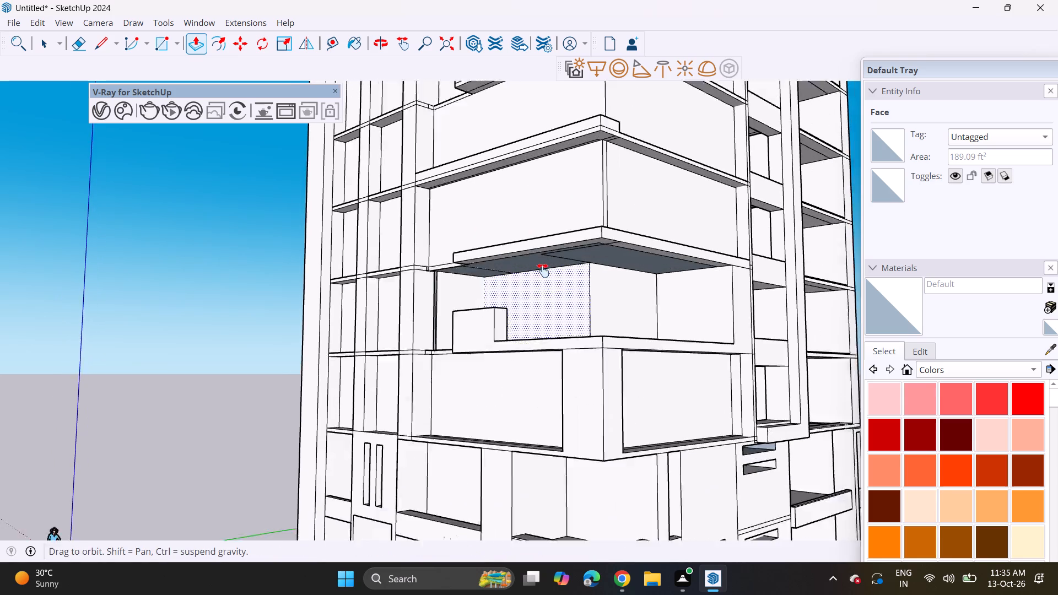
shift+middle_drag(543, 271, 538, 251)
shift+middle_click(523, 193)
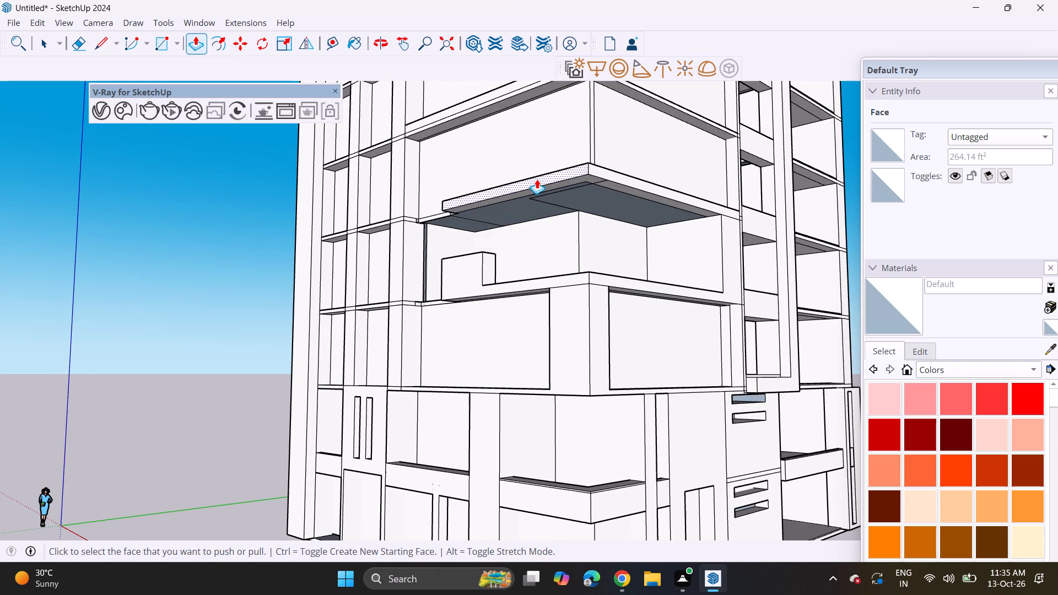
middle_drag(427, 176, 639, 233)
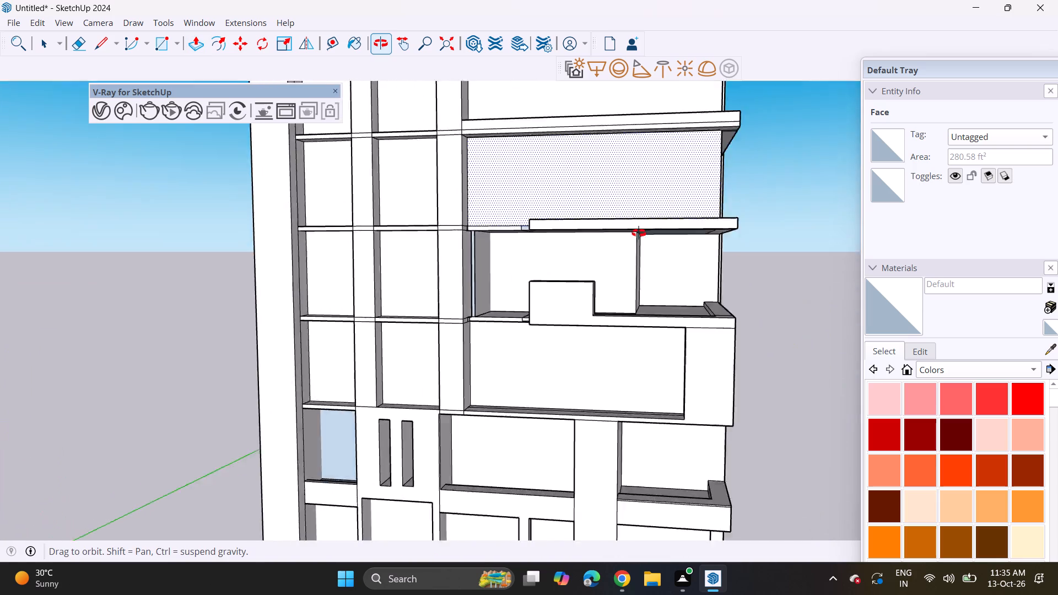
middle_drag(639, 233, 819, 246)
scroll(635, 227, up, 3)
click(630, 235)
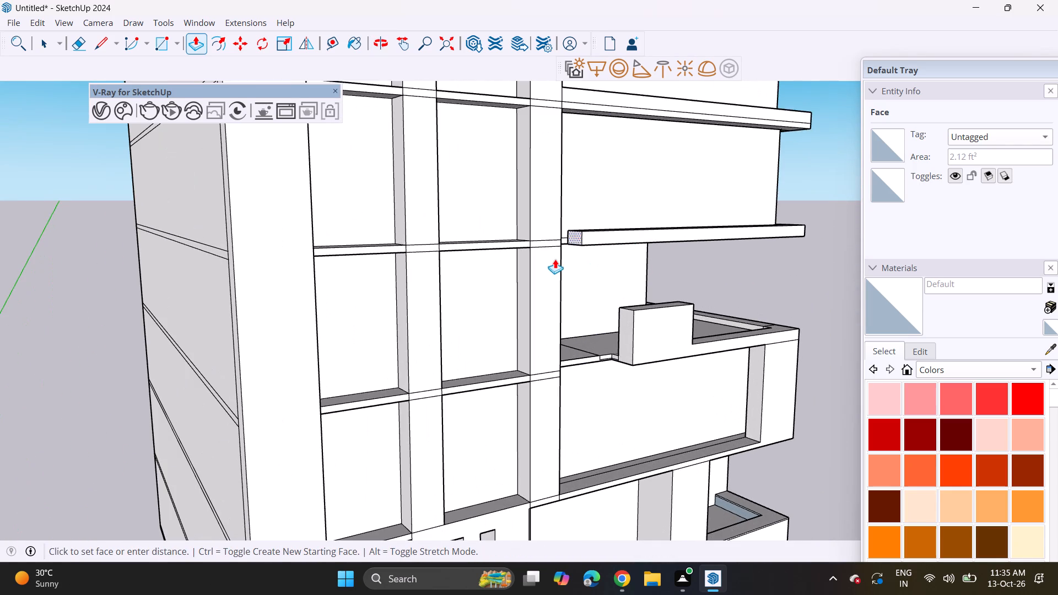
click(559, 256)
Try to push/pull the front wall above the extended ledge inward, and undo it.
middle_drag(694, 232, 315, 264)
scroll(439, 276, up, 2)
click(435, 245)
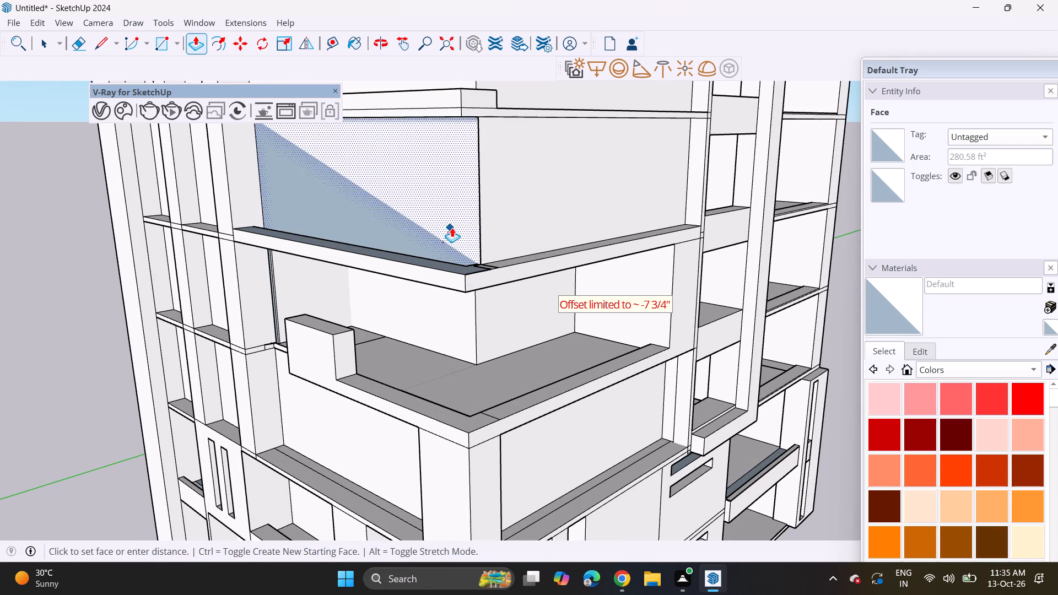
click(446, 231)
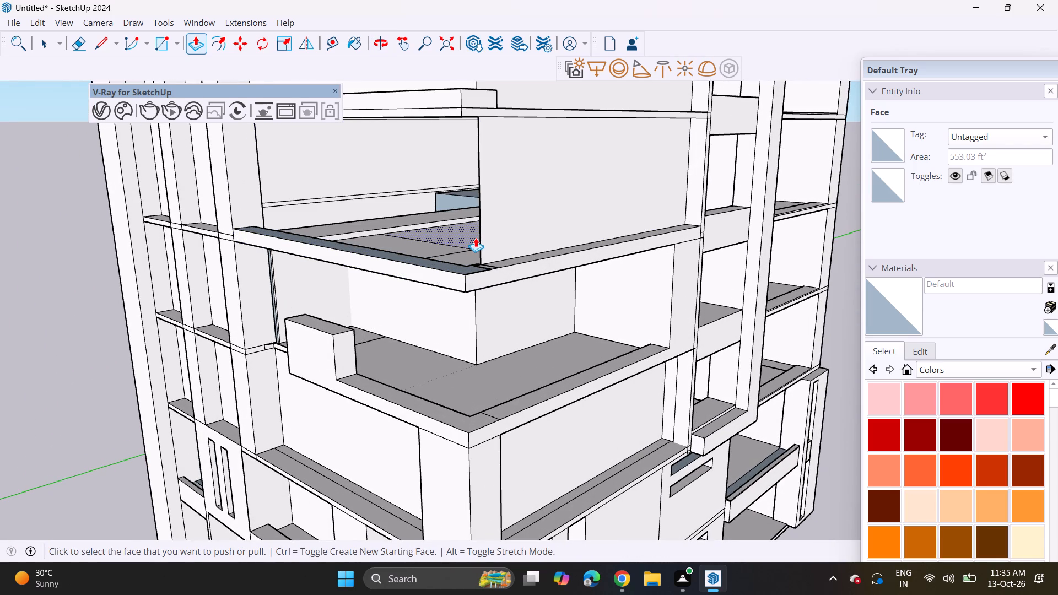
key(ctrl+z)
Push/pull the front wall above the extended ledge slightly inward, flush with the side wall's corner edge.
click(426, 244)
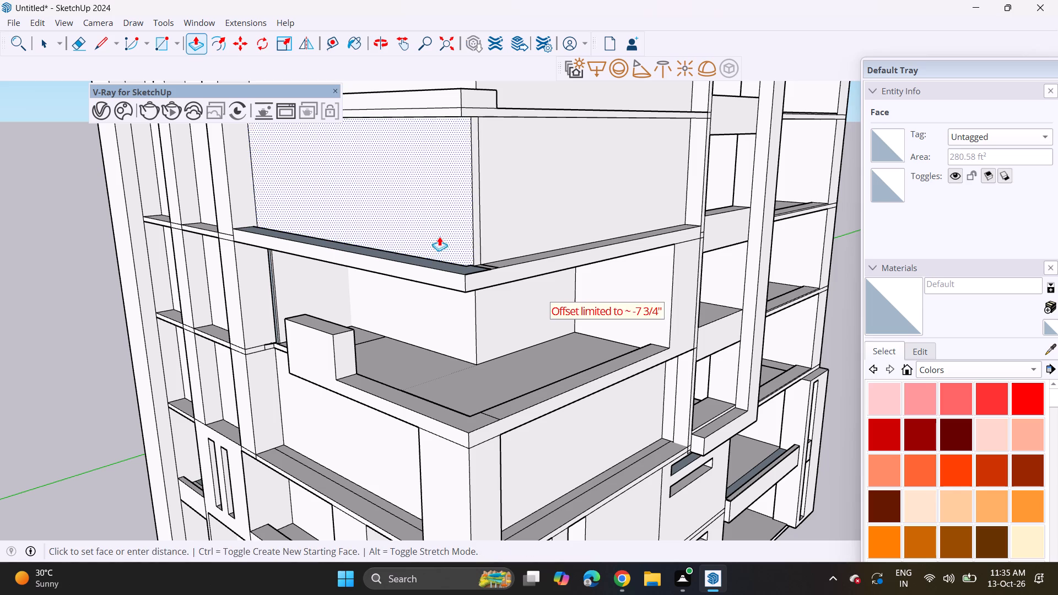
click(431, 242)
Push/pull the side wall above the extended ledge inward to recess it behind the tall-frame-side pier.
click(508, 229)
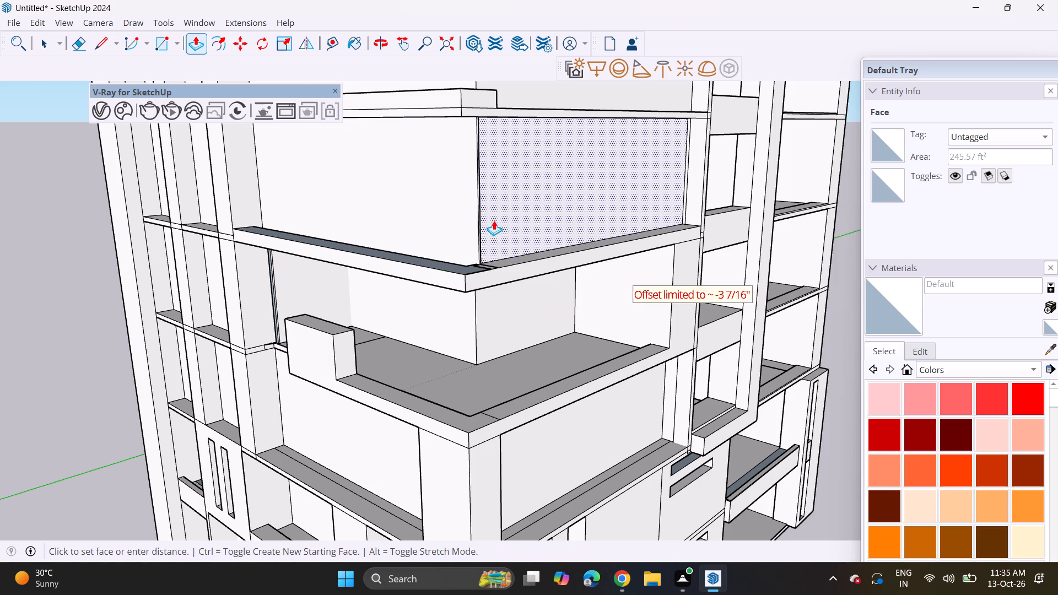
click(478, 212)
click(509, 227)
click(496, 218)
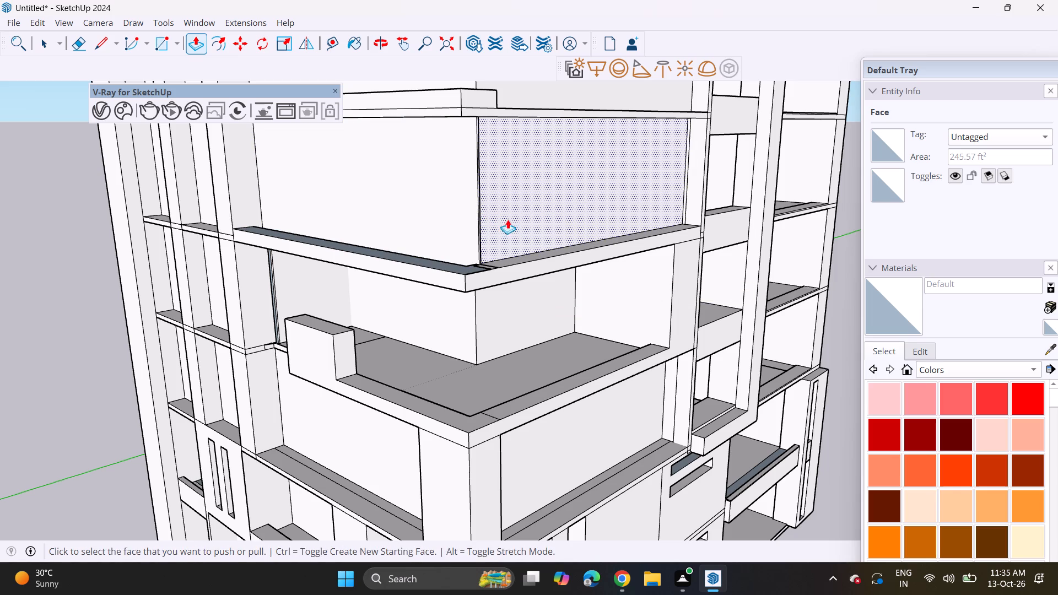
click(541, 246)
click(501, 205)
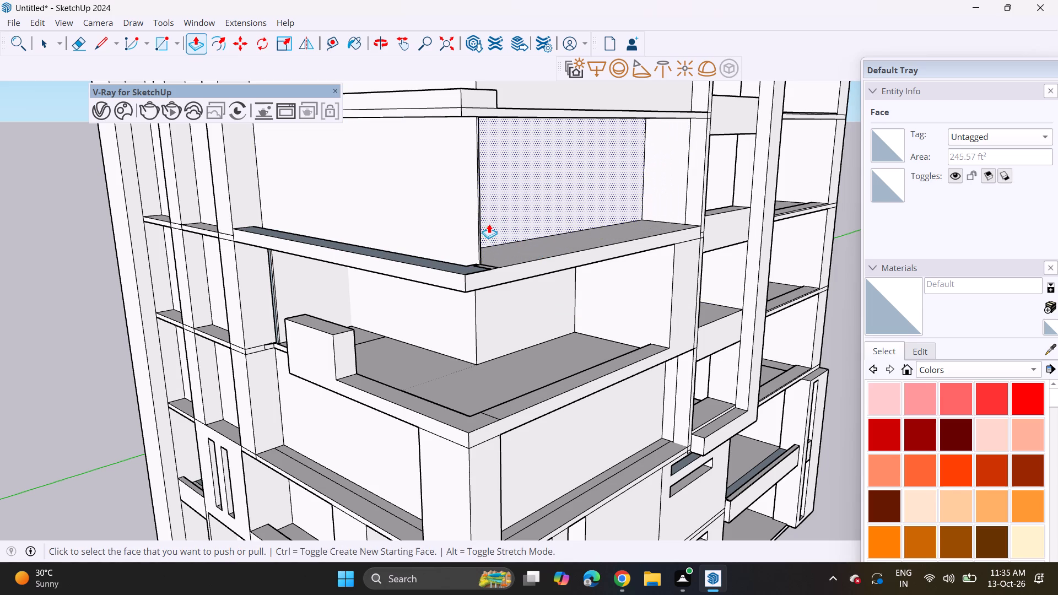
Push/pull the front wall inward beside the new recess and erase the leftover corner strip by its outer vertical edge.
click(461, 242)
click(468, 238)
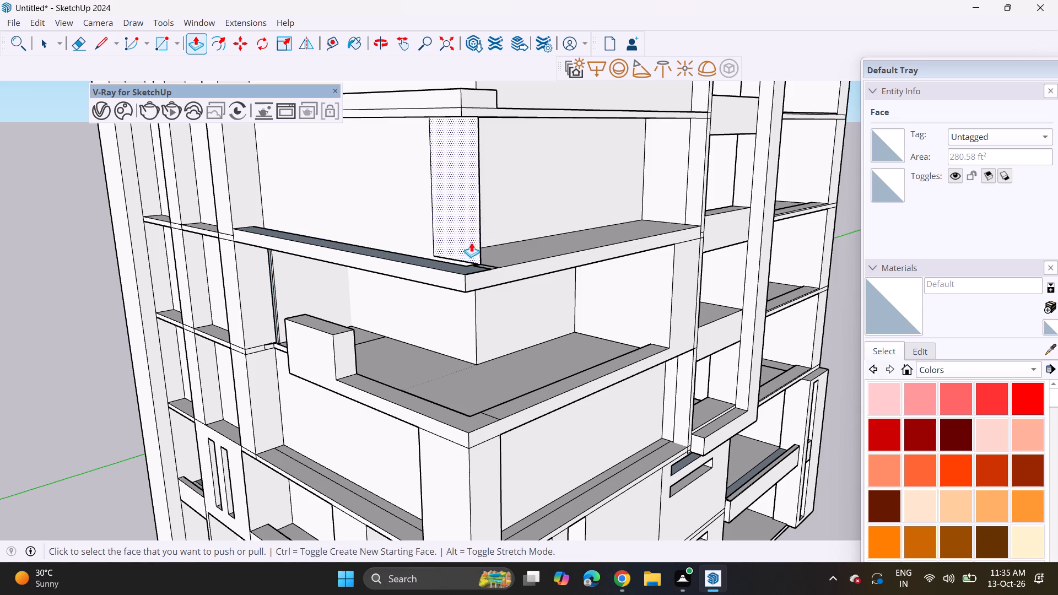
drag(81, 47, 88, 50)
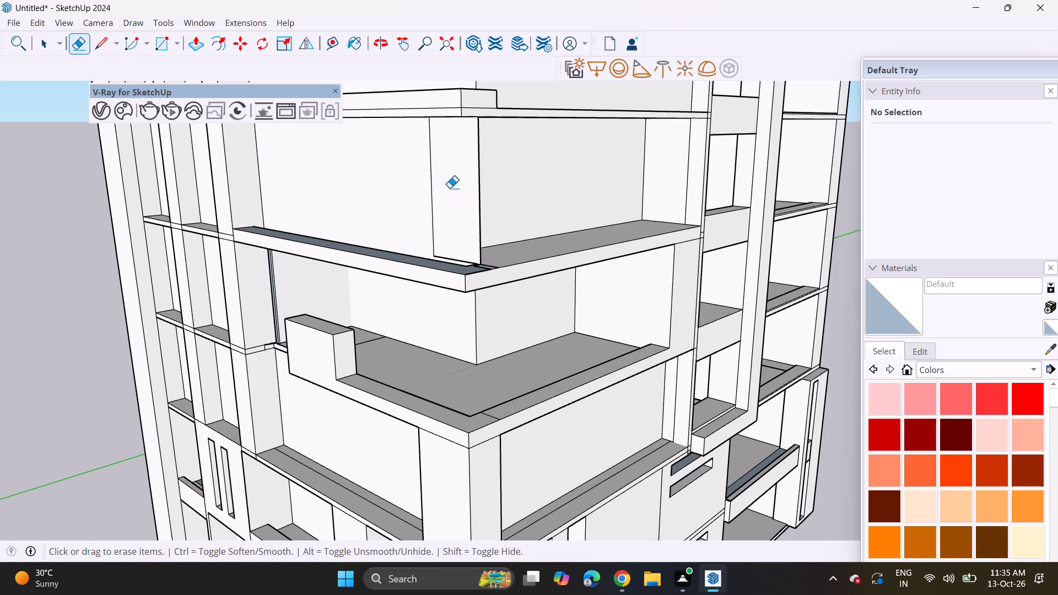
click(478, 195)
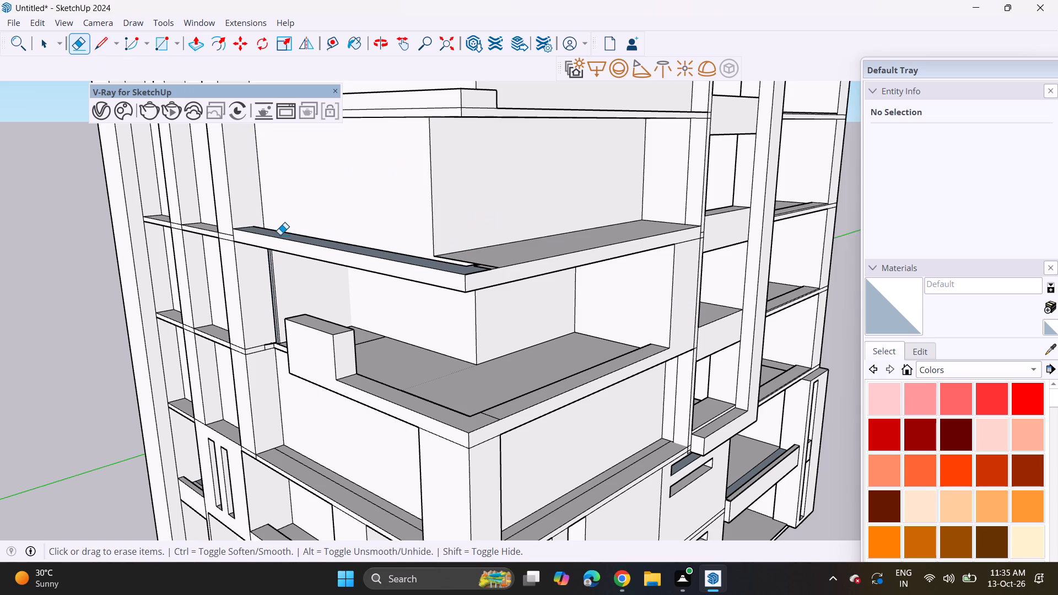
Split the extended ledge's front face with a short vertical line and push/pull the section farthest from the building corner slightly outward.
drag(95, 46, 101, 48)
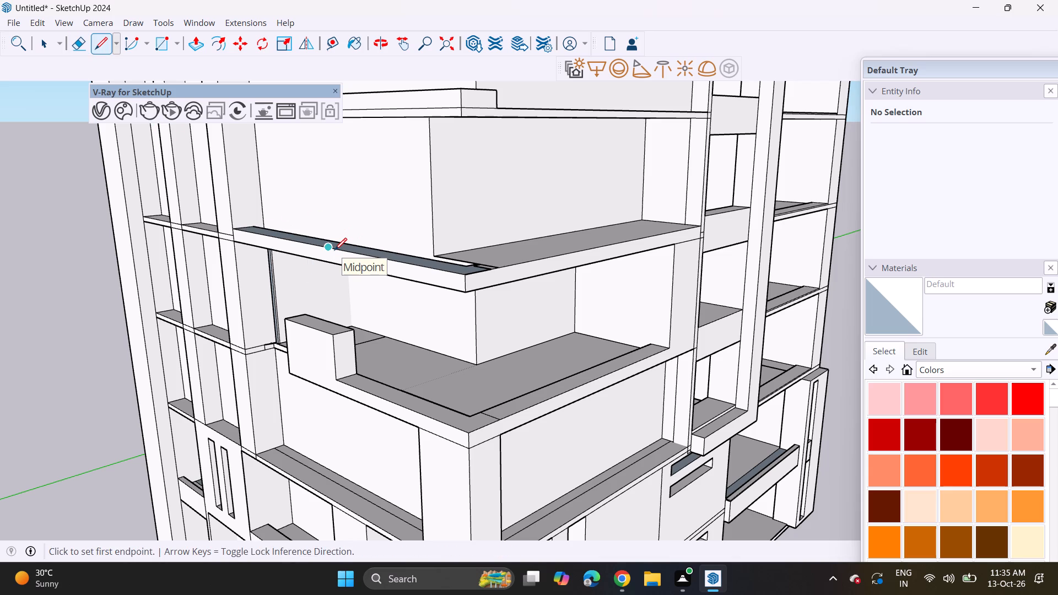
middle_drag(296, 255, 447, 230)
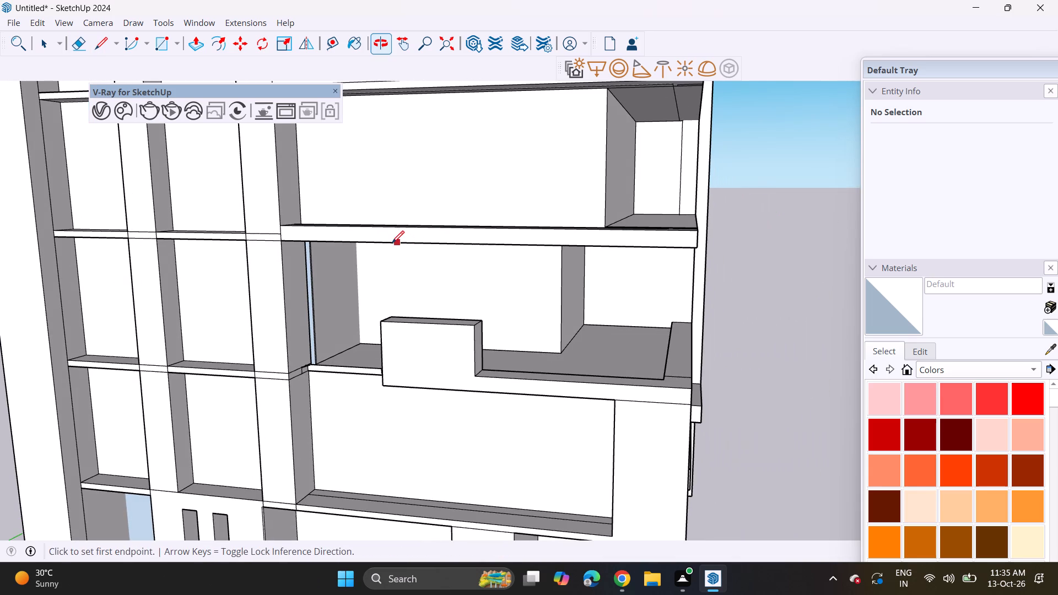
click(387, 228)
click(388, 242)
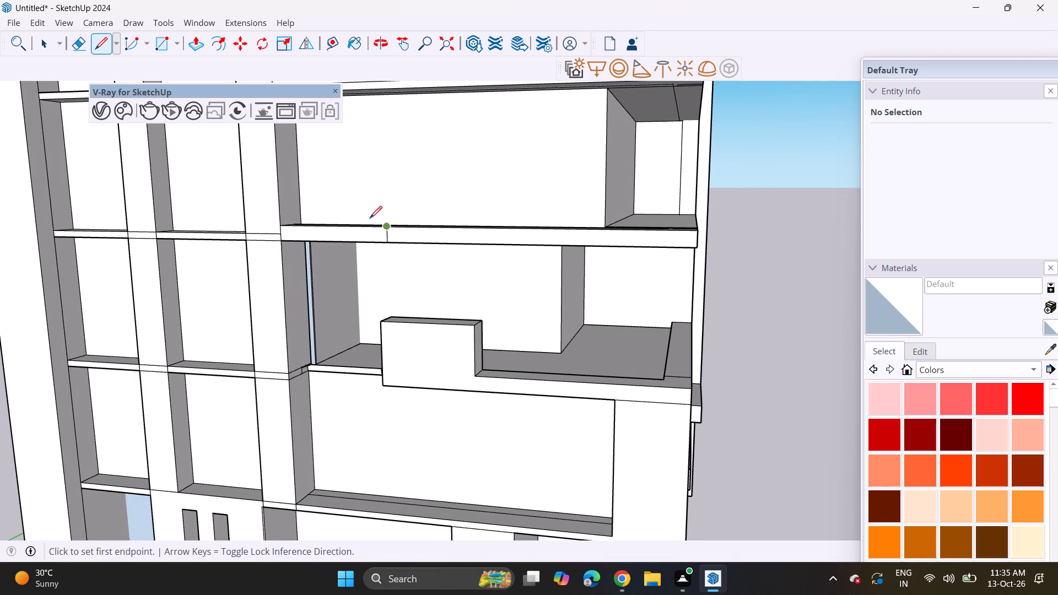
drag(196, 47, 201, 49)
click(327, 231)
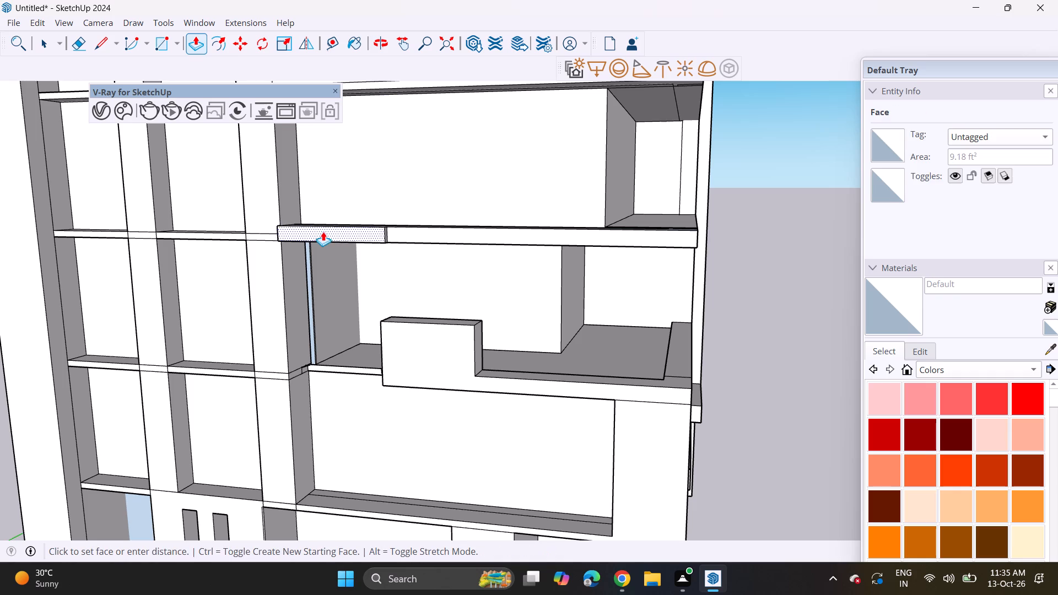
click(320, 231)
Push/pull the top face of the stepped front ledge slightly.
middle_drag(456, 240, 295, 265)
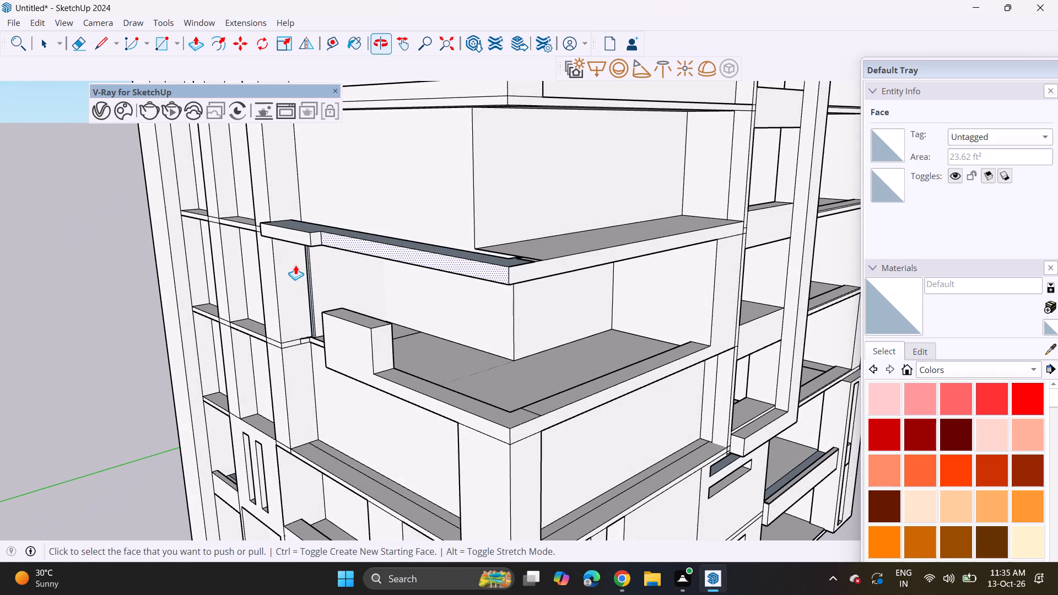
middle_drag(406, 248, 392, 315)
click(426, 330)
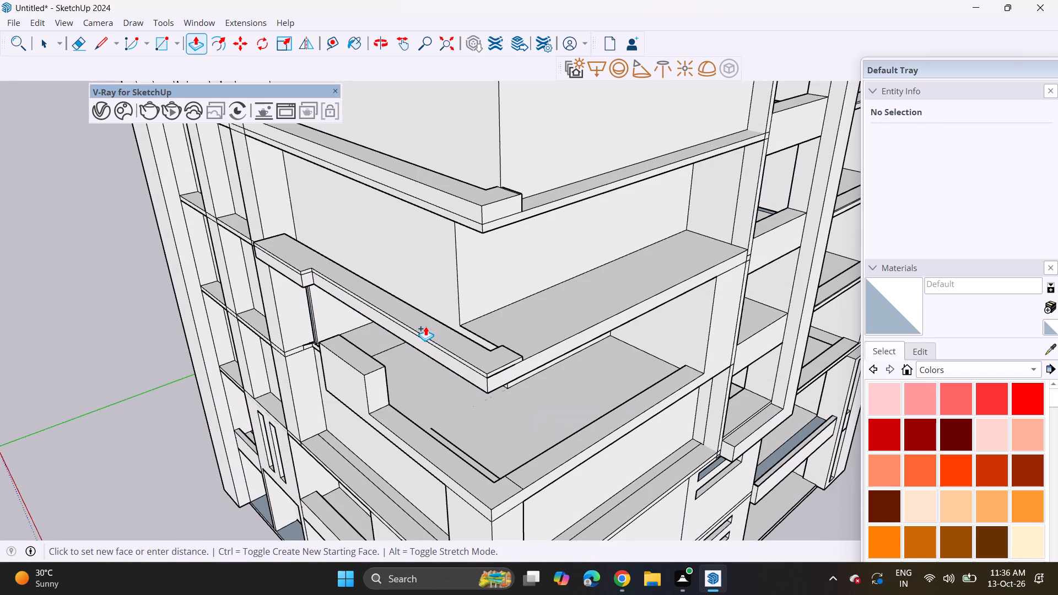
click(431, 331)
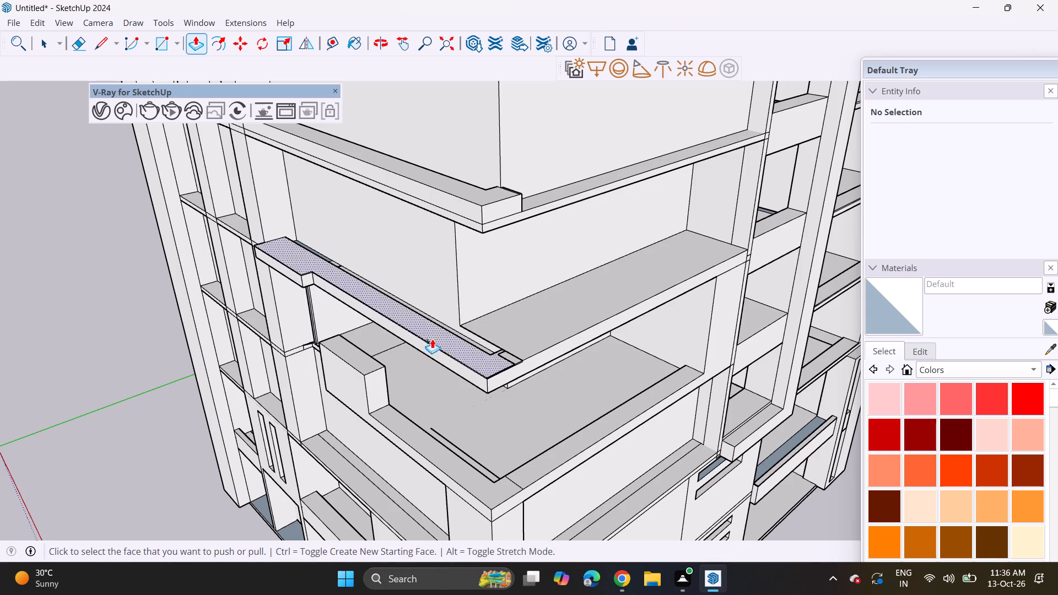
Draw a line across the front ledge's top near the building corner and raise the corner portion as a pier to the ledge above.
middle_drag(454, 347, 441, 250)
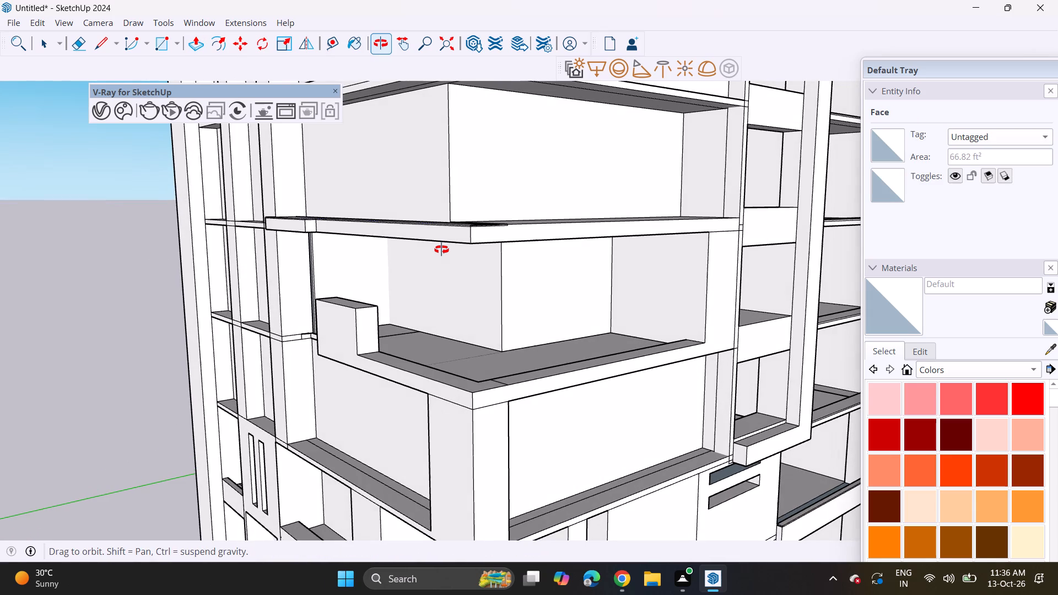
middle_drag(441, 250, 517, 342)
middle_drag(514, 350, 501, 366)
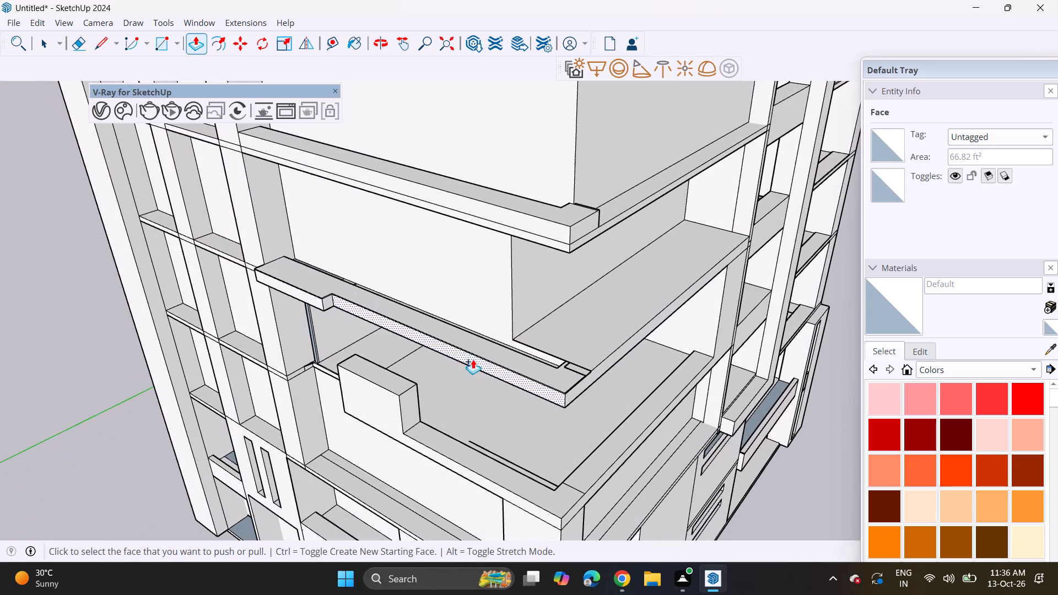
click(100, 51)
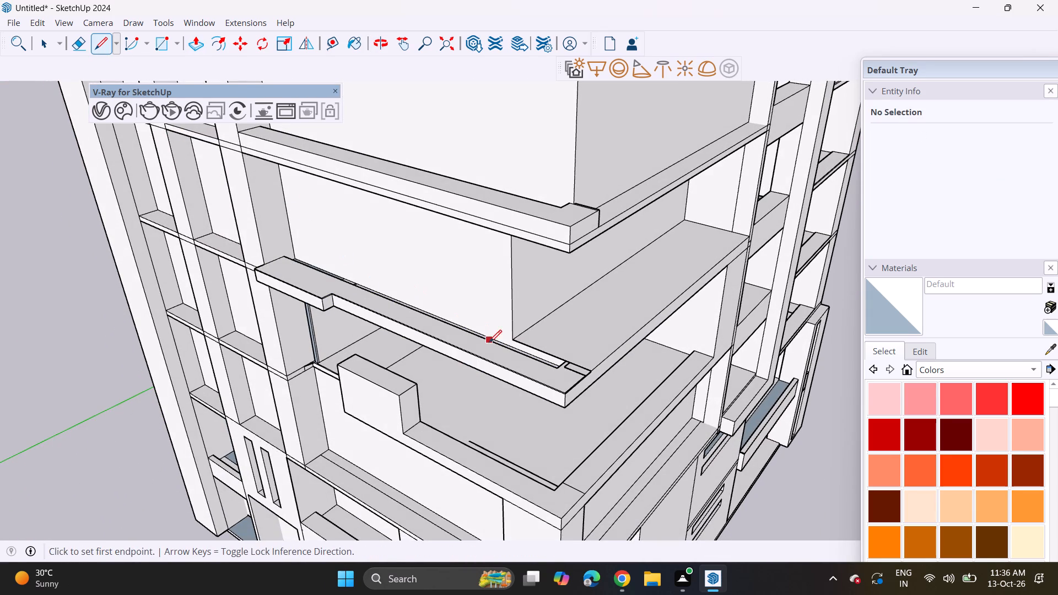
click(500, 349)
click(487, 358)
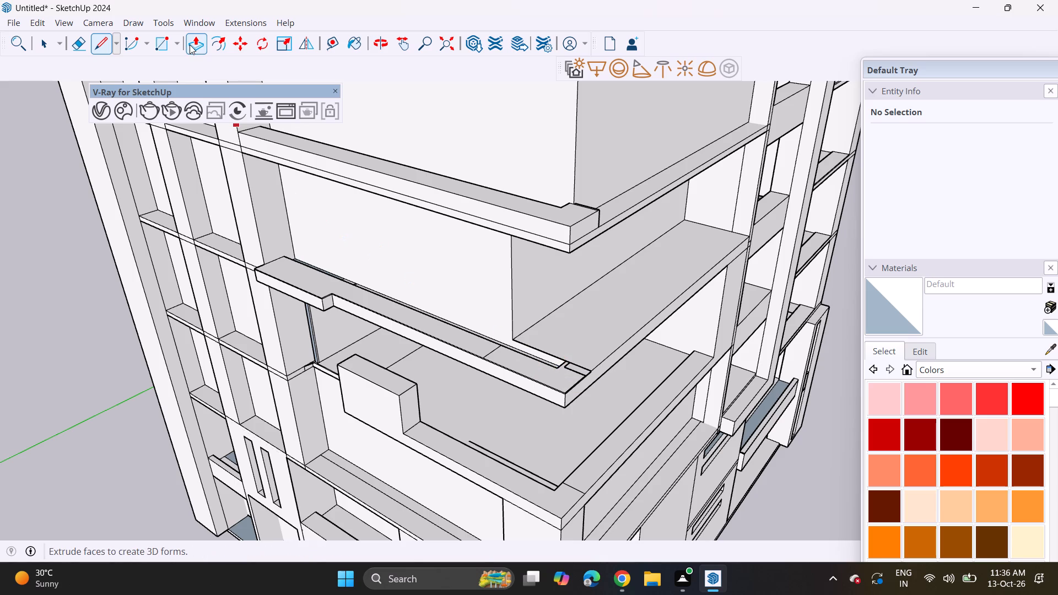
click(190, 45)
click(555, 378)
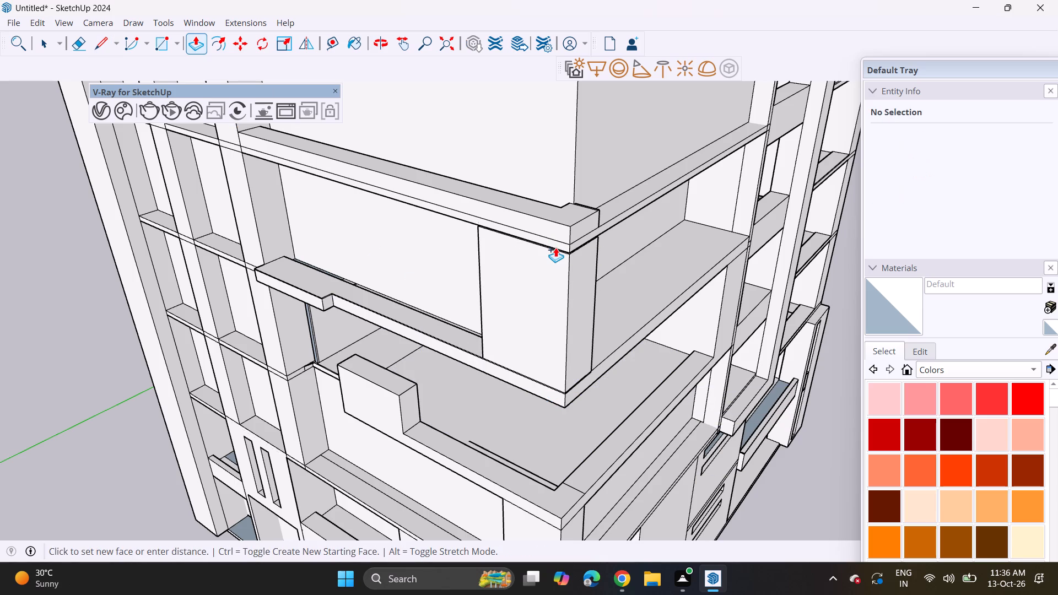
click(571, 245)
Push/pull the thin side ledge directly above the new corner pier upward toward the adjoining corner block's height.
middle_drag(582, 297, 478, 228)
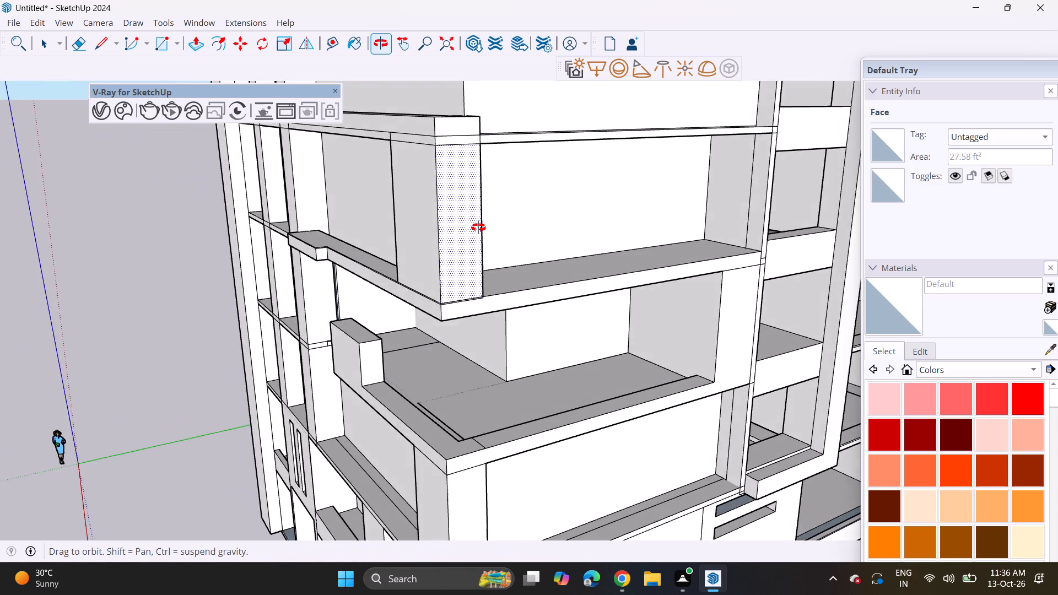
middle_drag(478, 228, 491, 193)
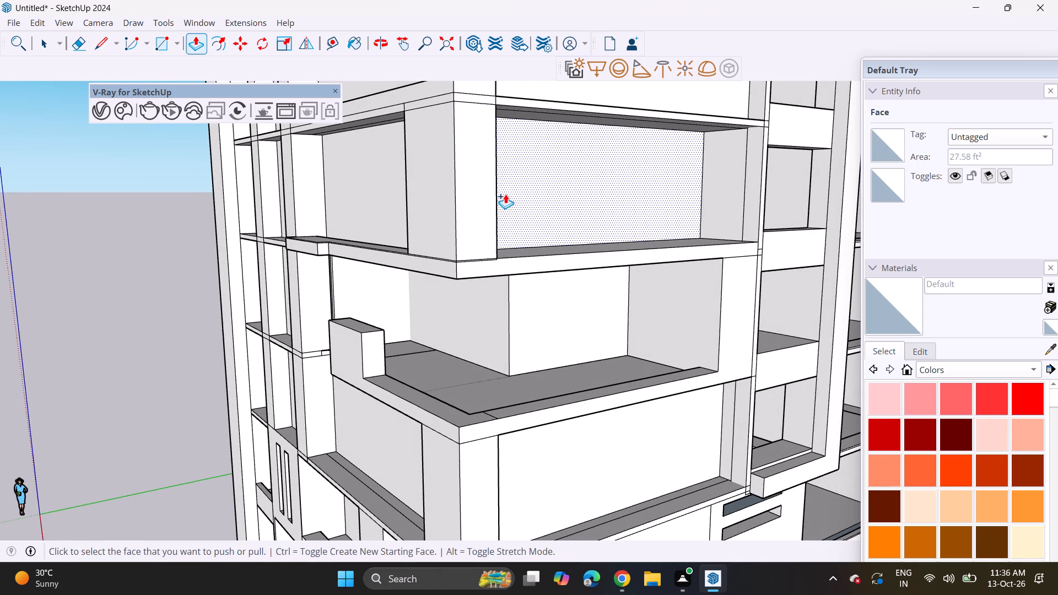
scroll(505, 194, down, 2)
middle_drag(506, 147, 382, 333)
scroll(409, 327, up, 1)
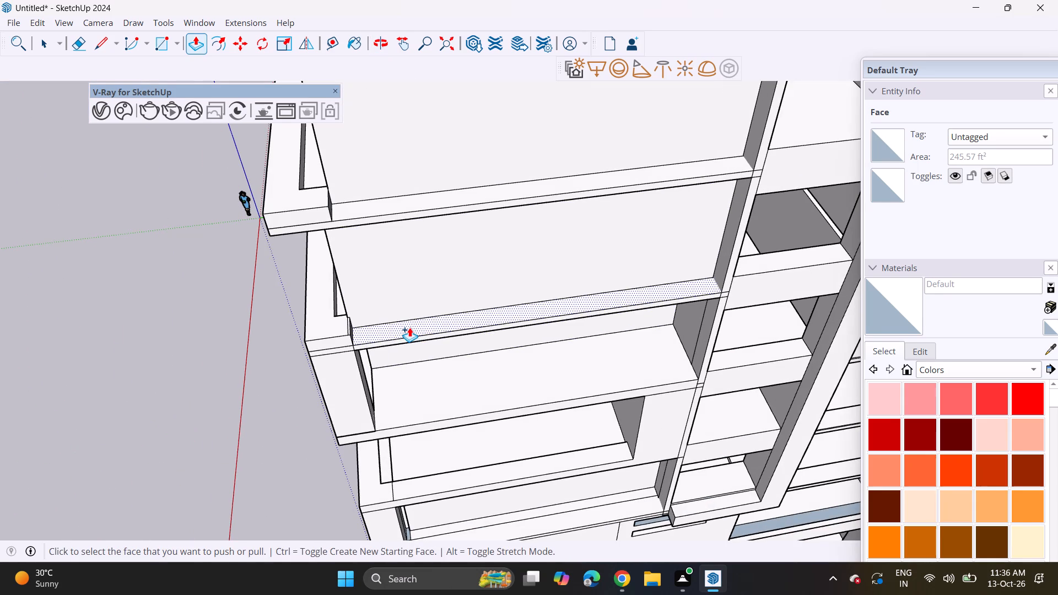
click(409, 327)
click(350, 329)
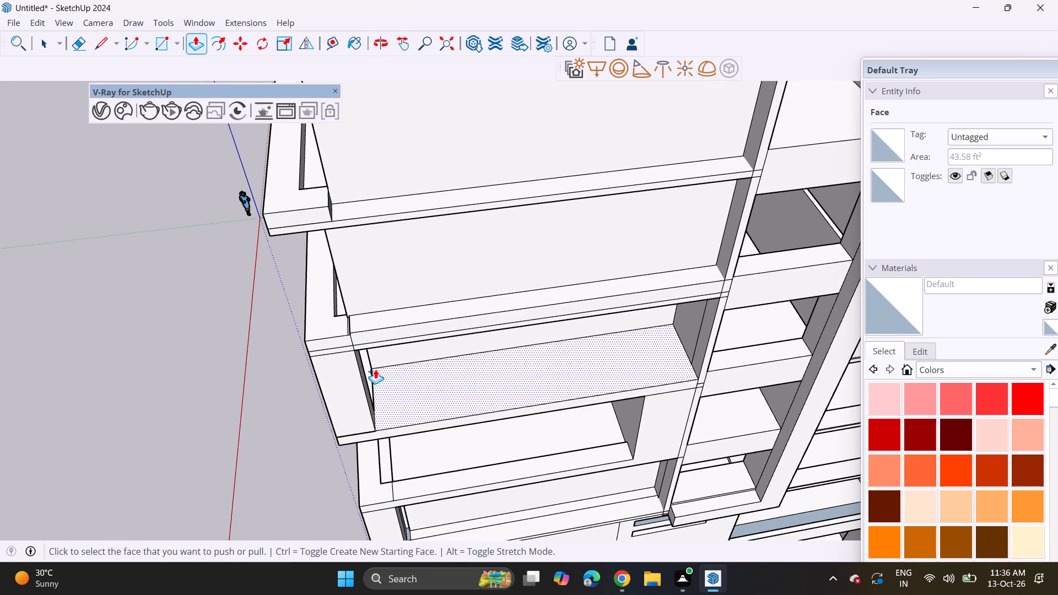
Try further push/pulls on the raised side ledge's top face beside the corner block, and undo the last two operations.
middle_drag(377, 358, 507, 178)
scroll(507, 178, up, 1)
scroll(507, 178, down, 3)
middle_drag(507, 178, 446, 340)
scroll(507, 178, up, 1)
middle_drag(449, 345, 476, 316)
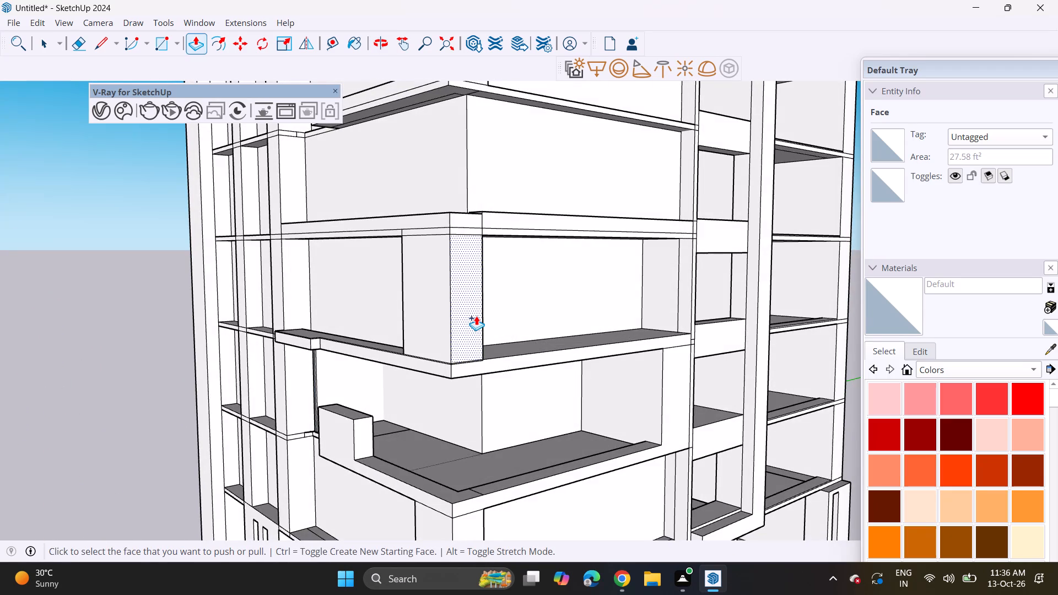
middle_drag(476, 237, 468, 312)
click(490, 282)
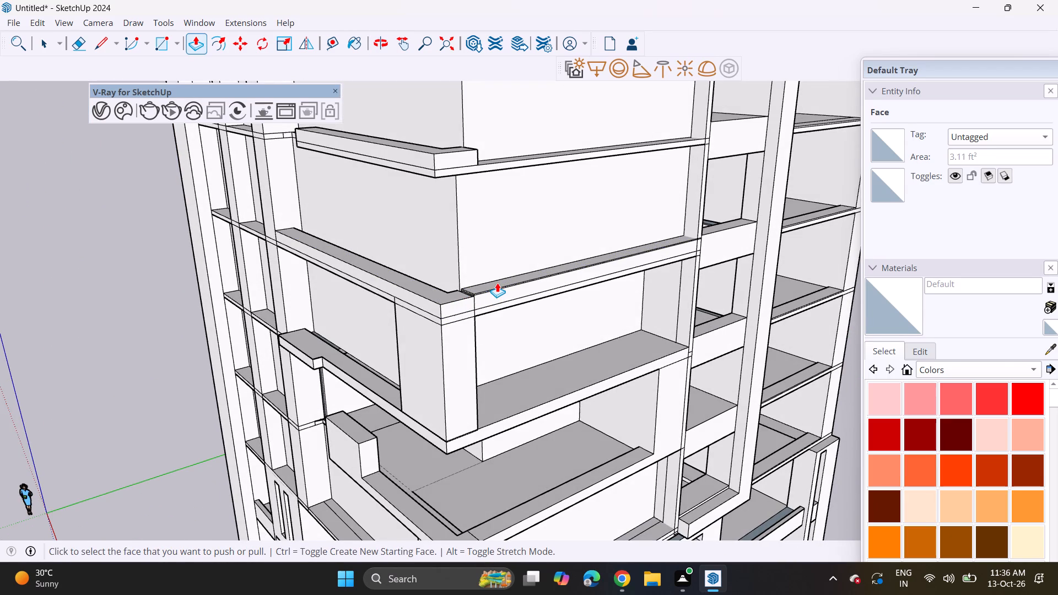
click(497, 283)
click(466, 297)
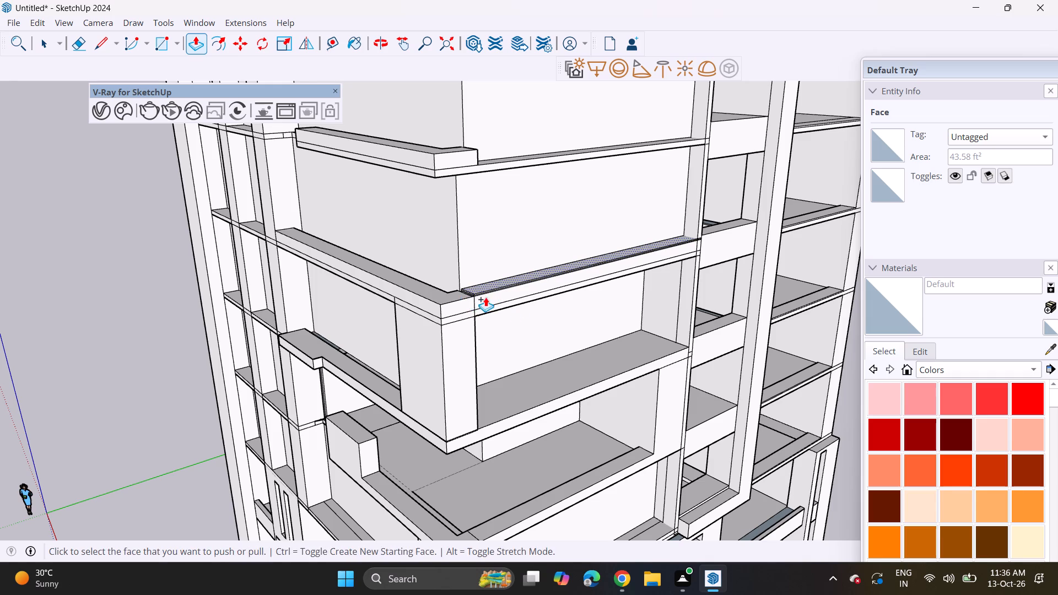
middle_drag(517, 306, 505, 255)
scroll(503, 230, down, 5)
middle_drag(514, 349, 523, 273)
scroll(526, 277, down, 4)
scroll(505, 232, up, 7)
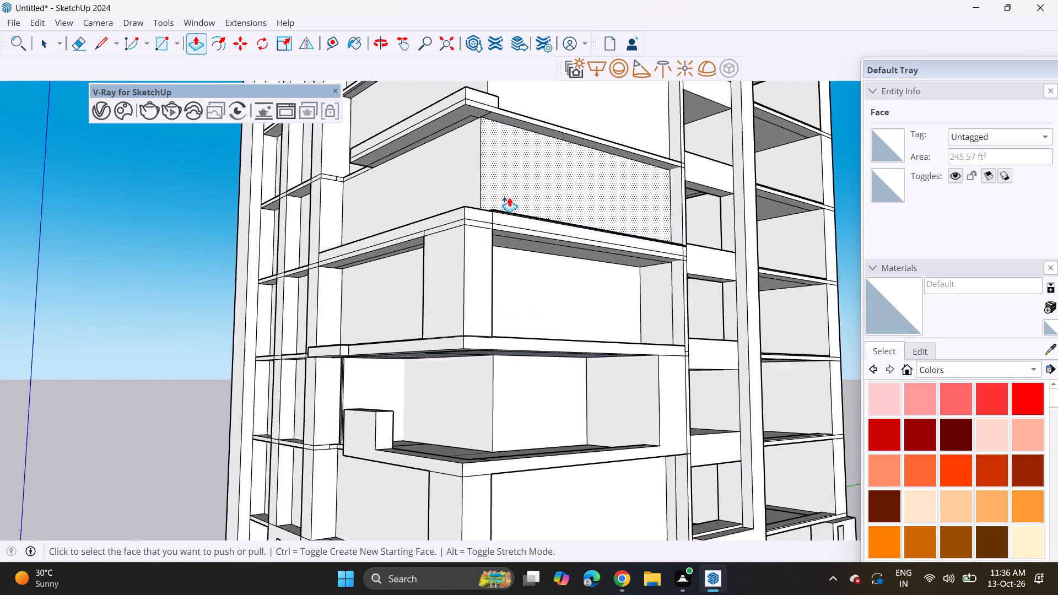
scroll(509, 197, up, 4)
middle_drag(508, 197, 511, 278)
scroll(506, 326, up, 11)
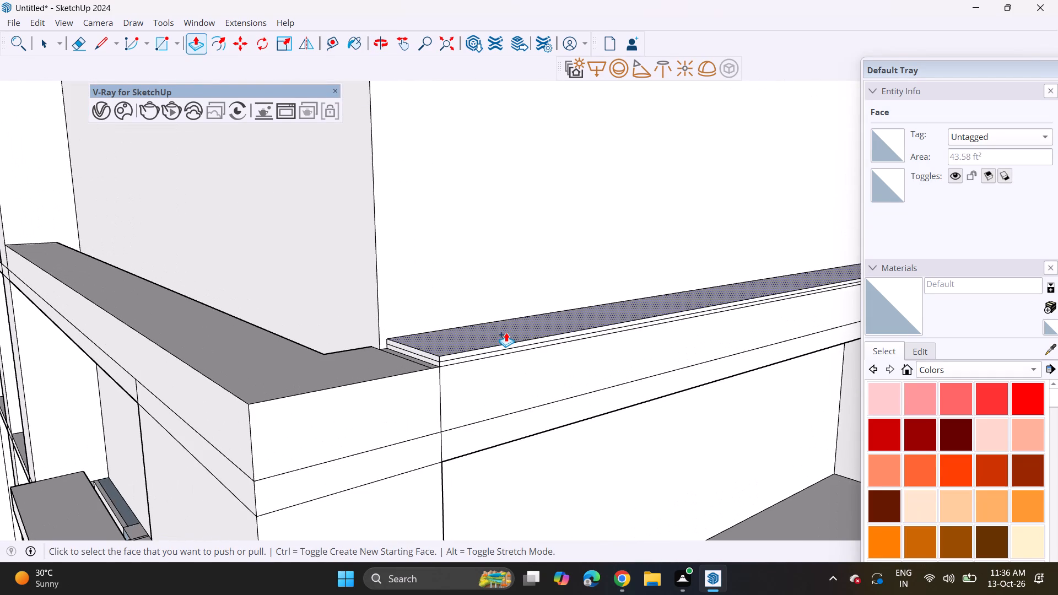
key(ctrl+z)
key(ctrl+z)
Push/pull the side ledge's top face level with the top of the adjoining corner block.
click(483, 341)
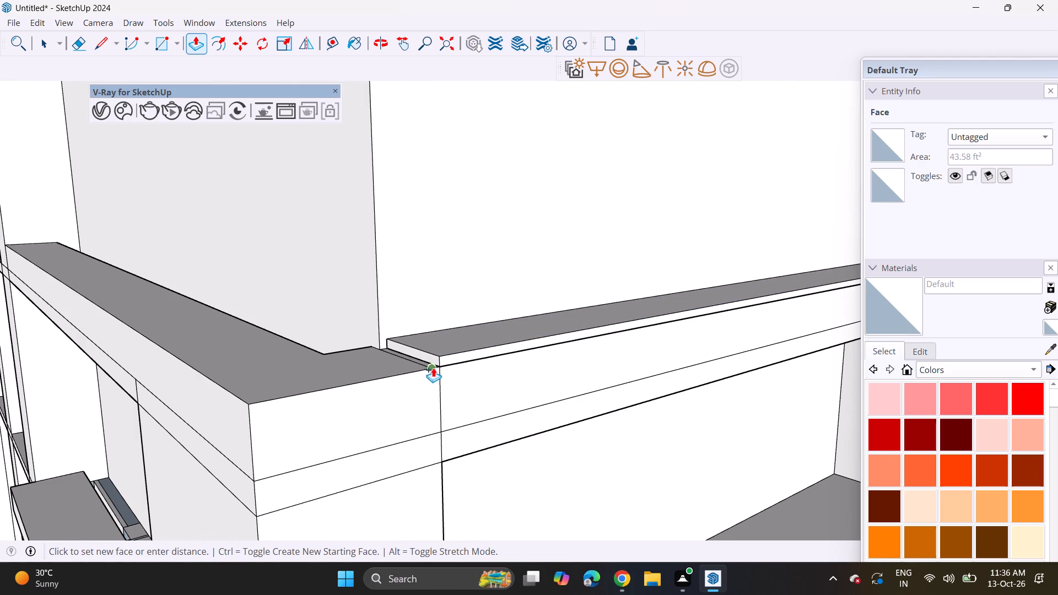
click(415, 375)
scroll(432, 404, down, 3)
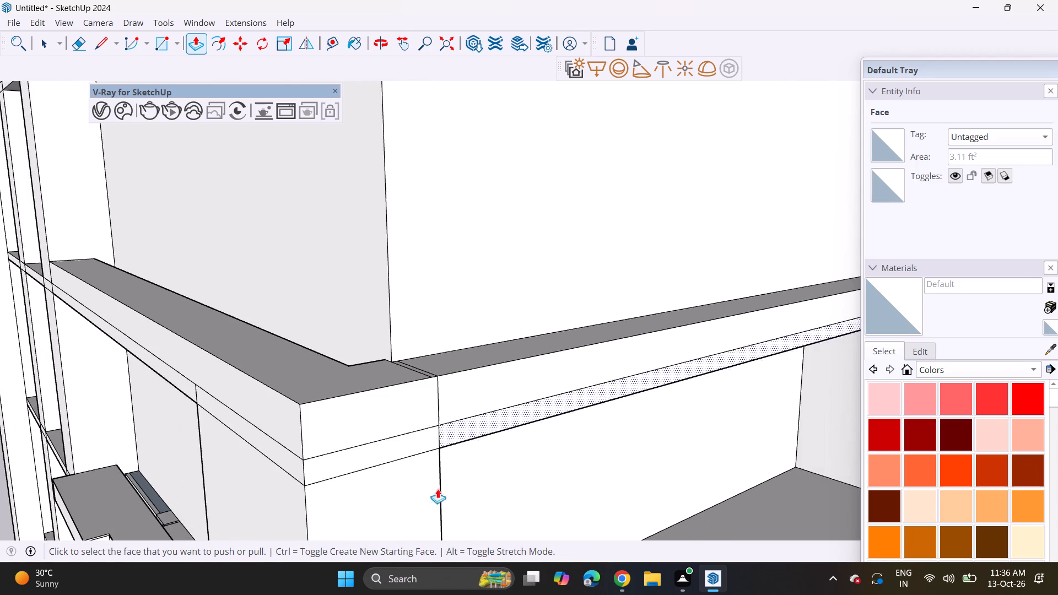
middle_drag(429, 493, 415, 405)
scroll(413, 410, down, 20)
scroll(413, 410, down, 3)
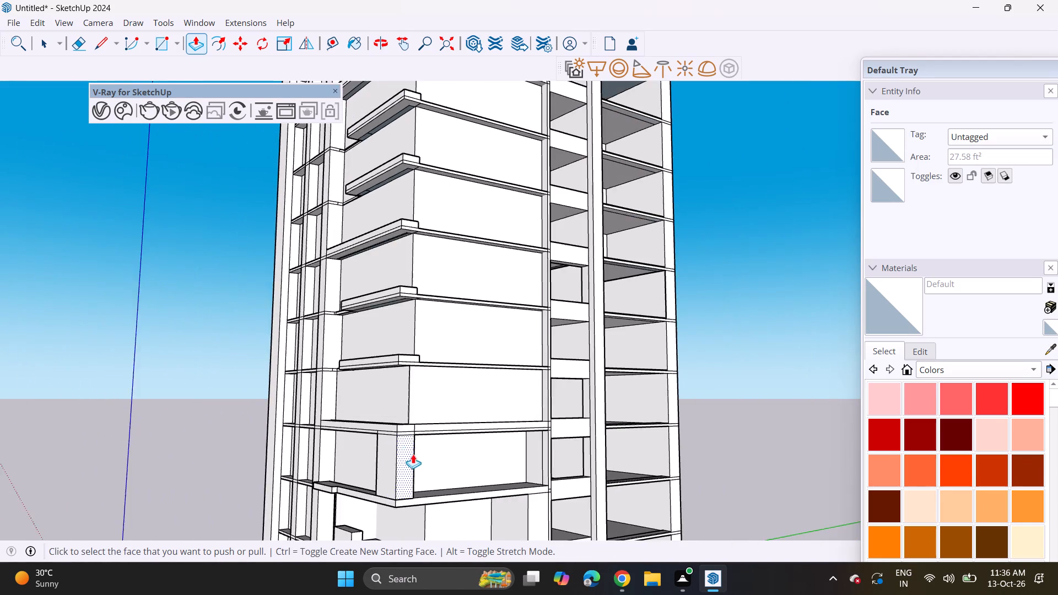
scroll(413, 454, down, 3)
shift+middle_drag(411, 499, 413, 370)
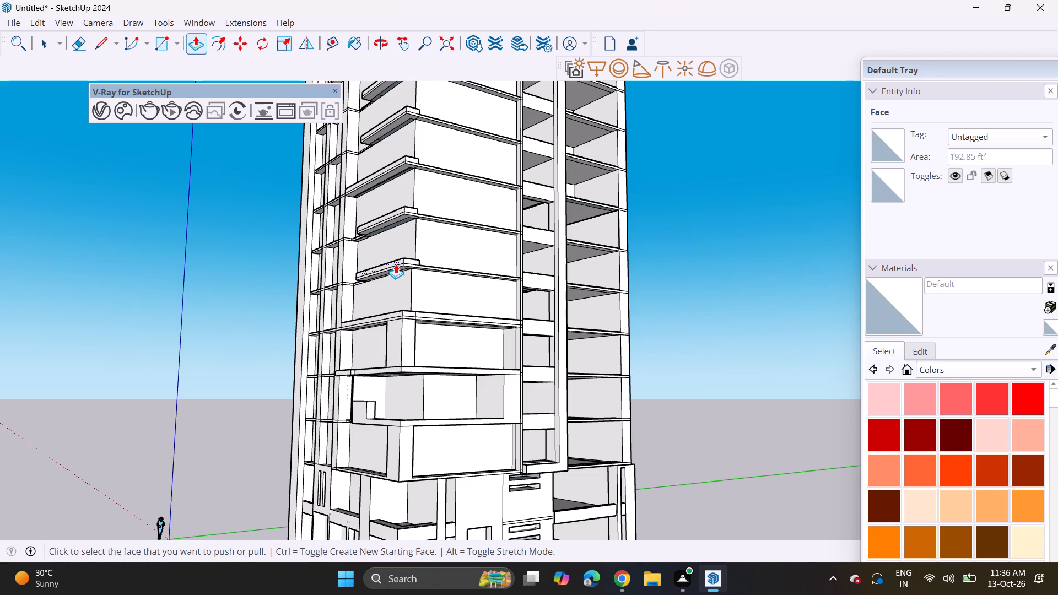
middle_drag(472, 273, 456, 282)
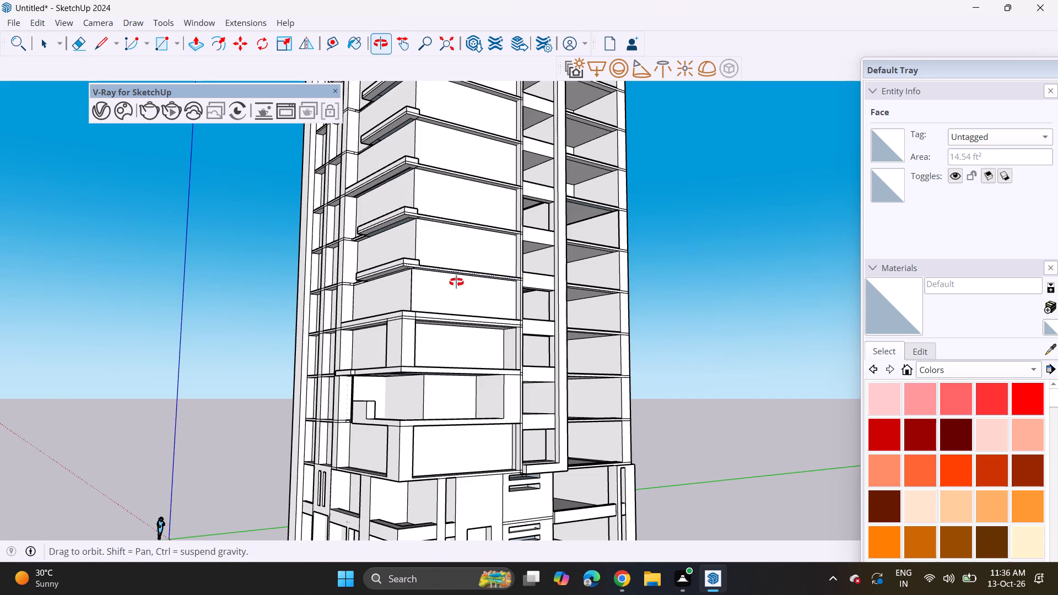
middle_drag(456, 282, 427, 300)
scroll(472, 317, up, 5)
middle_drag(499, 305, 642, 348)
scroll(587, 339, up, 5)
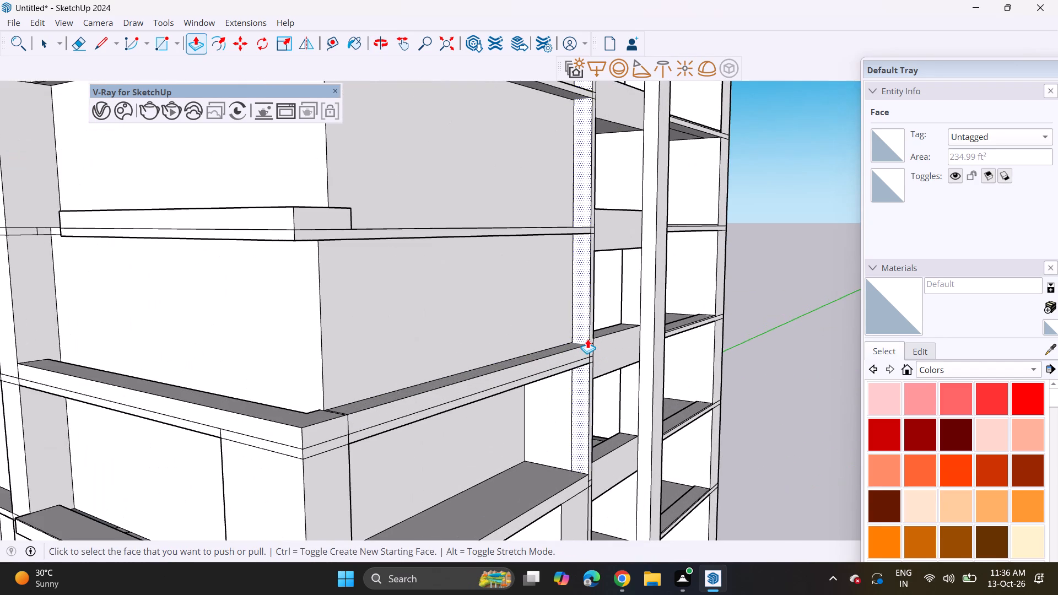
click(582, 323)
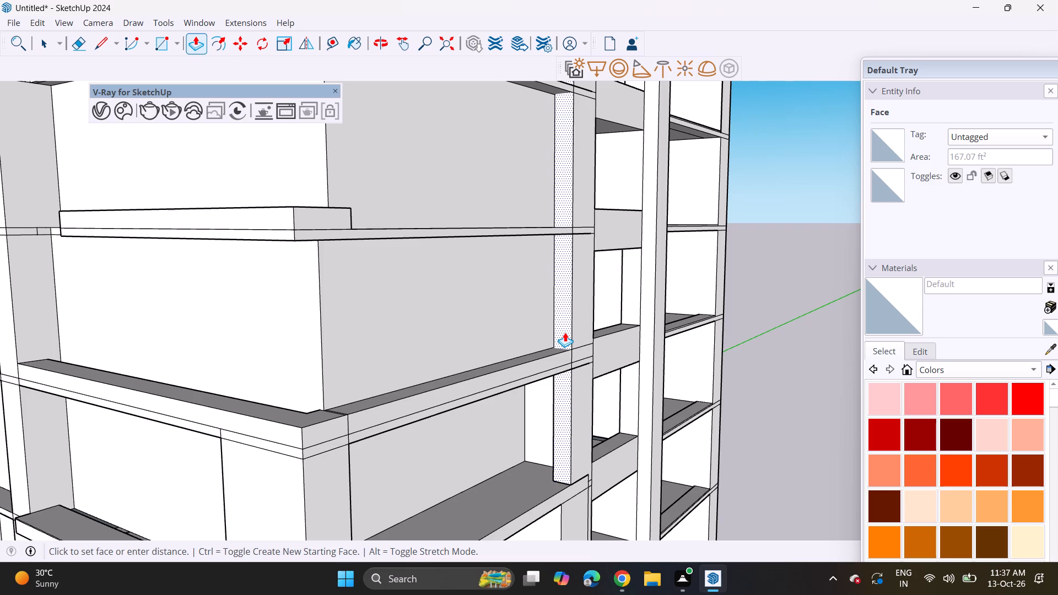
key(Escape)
Examine the new corner pier, the raised side ledge and the neighbouring storeys from several angles, with the Line tool ready.
middle_drag(579, 344, 551, 461)
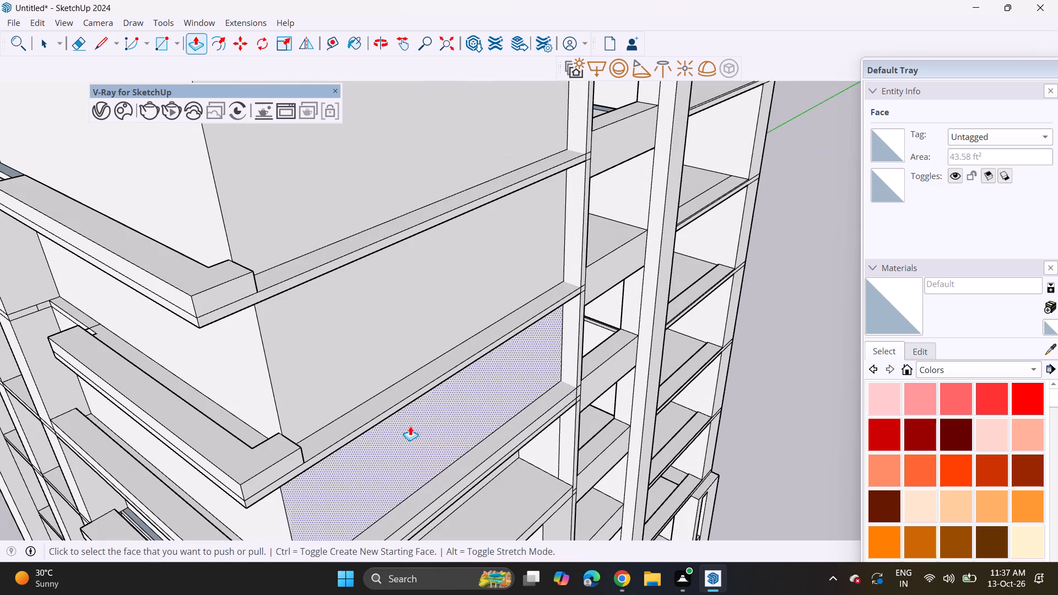
click(105, 42)
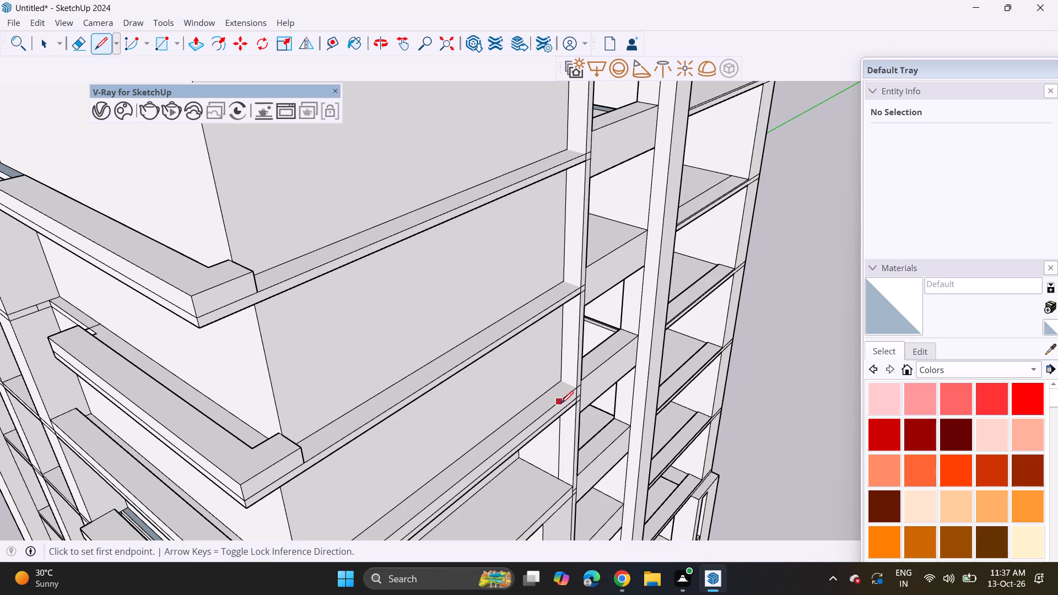
middle_drag(561, 418, 449, 289)
scroll(445, 304, down, 3)
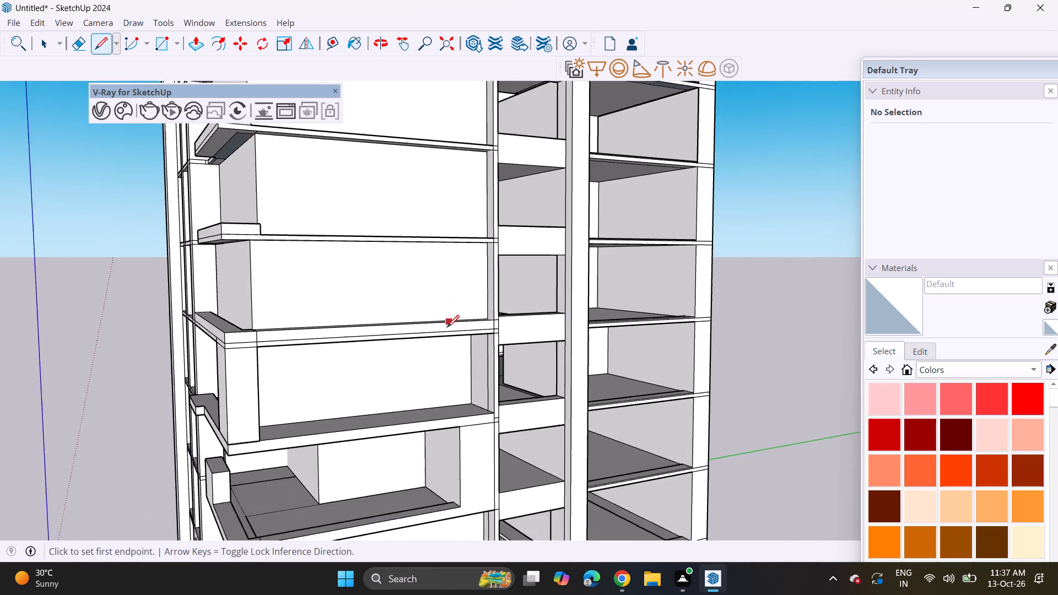
scroll(447, 327, down, 5)
middle_click(398, 394)
middle_drag(399, 393, 404, 396)
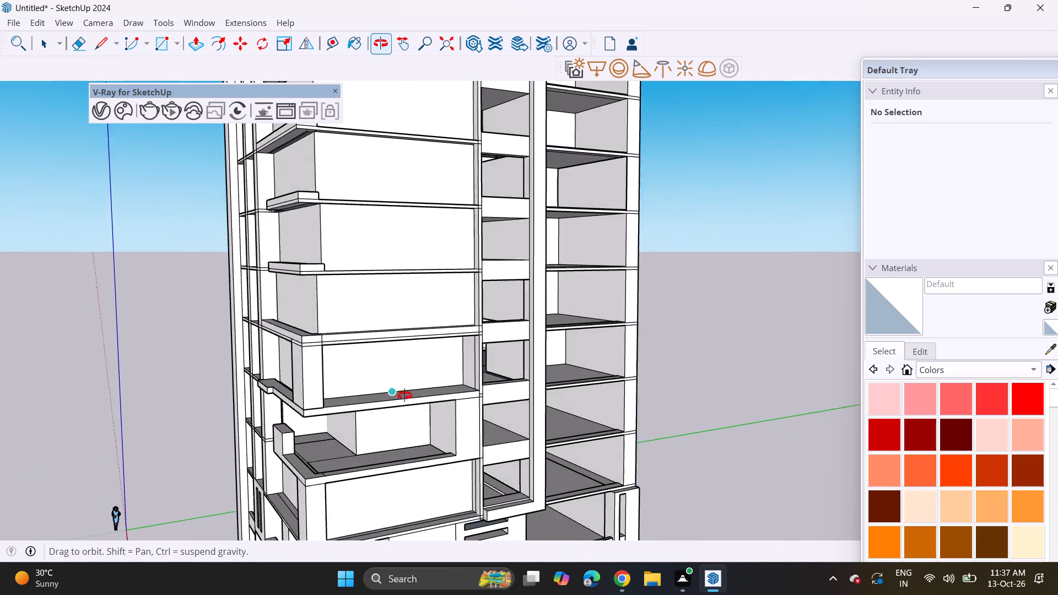
middle_drag(404, 396, 557, 421)
middle_drag(475, 419, 441, 413)
middle_drag(441, 413, 526, 394)
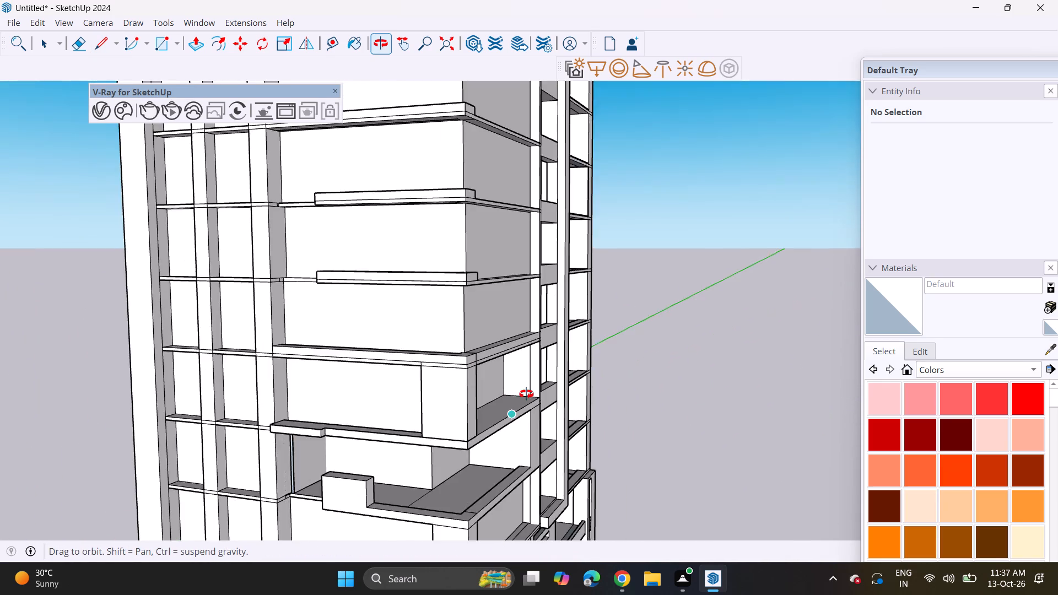
middle_drag(526, 394, 431, 374)
middle_click(431, 374)
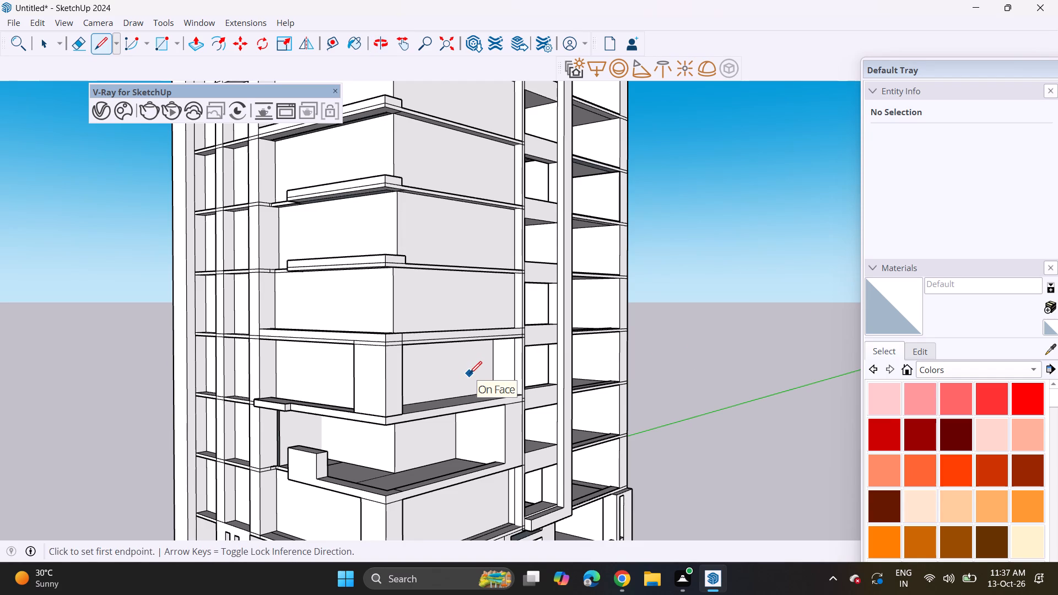
scroll(305, 333, up, 4)
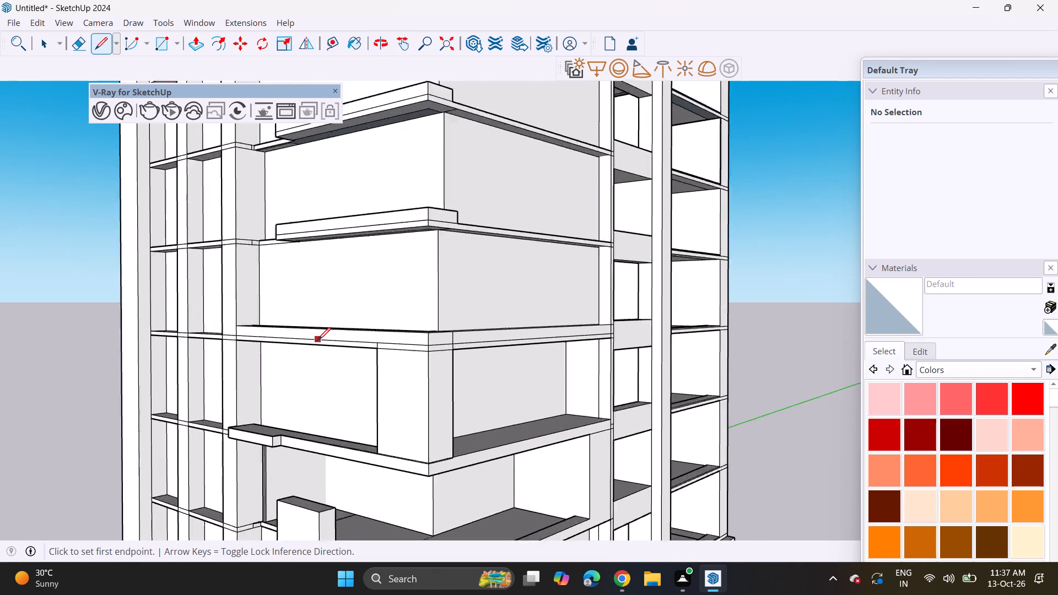
Draw two vertical lines across the front face of the raised ledge above the corner pier, dividing it into three segments.
scroll(318, 340, up, 6)
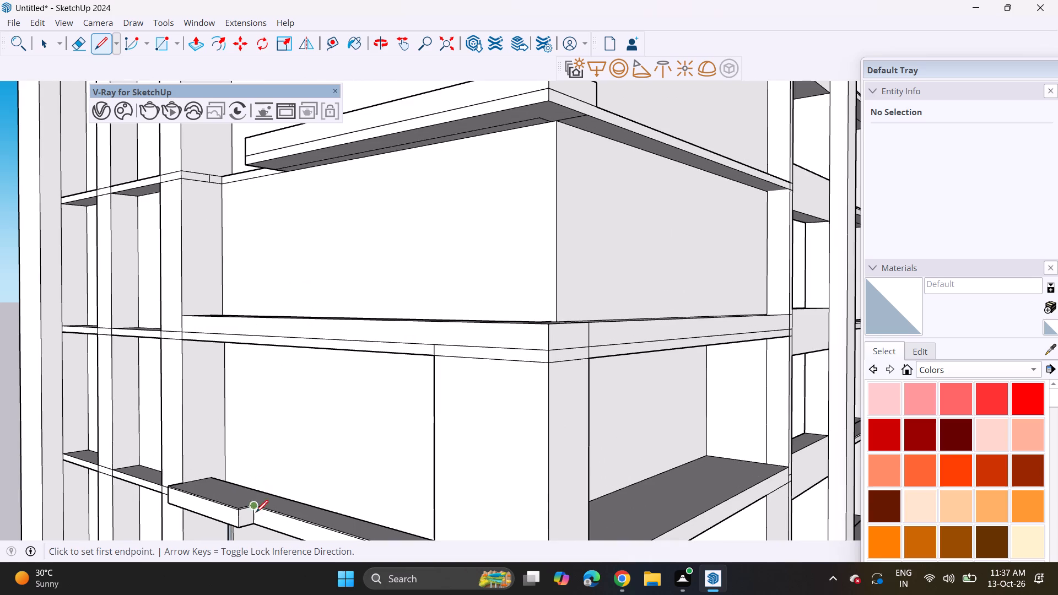
click(252, 342)
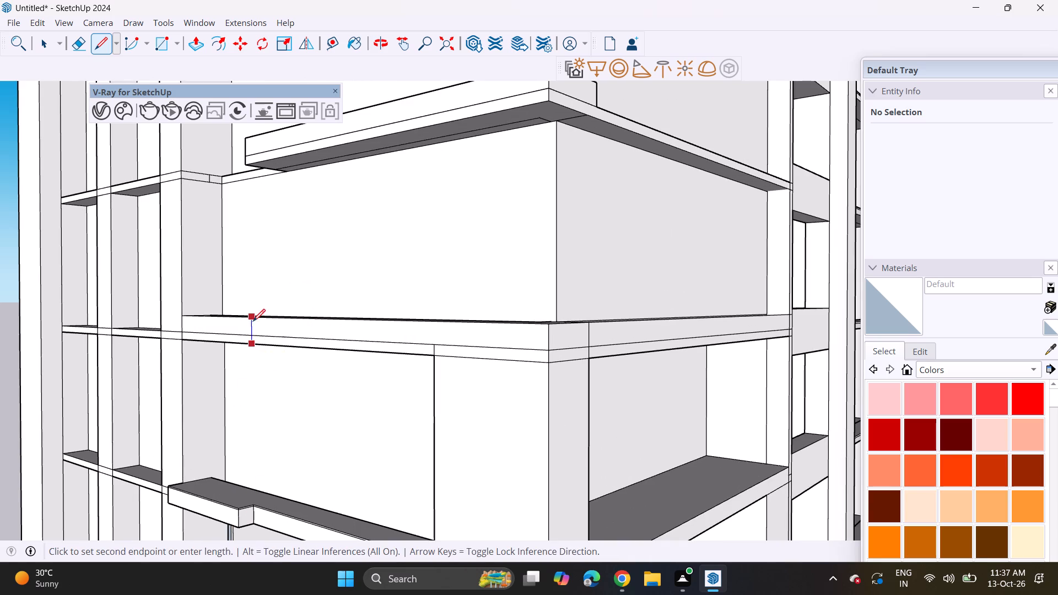
click(253, 321)
middle_drag(230, 353, 278, 360)
middle_drag(289, 365, 299, 369)
middle_click(299, 369)
middle_click(299, 369)
middle_drag(324, 388, 320, 380)
scroll(366, 396, down, 7)
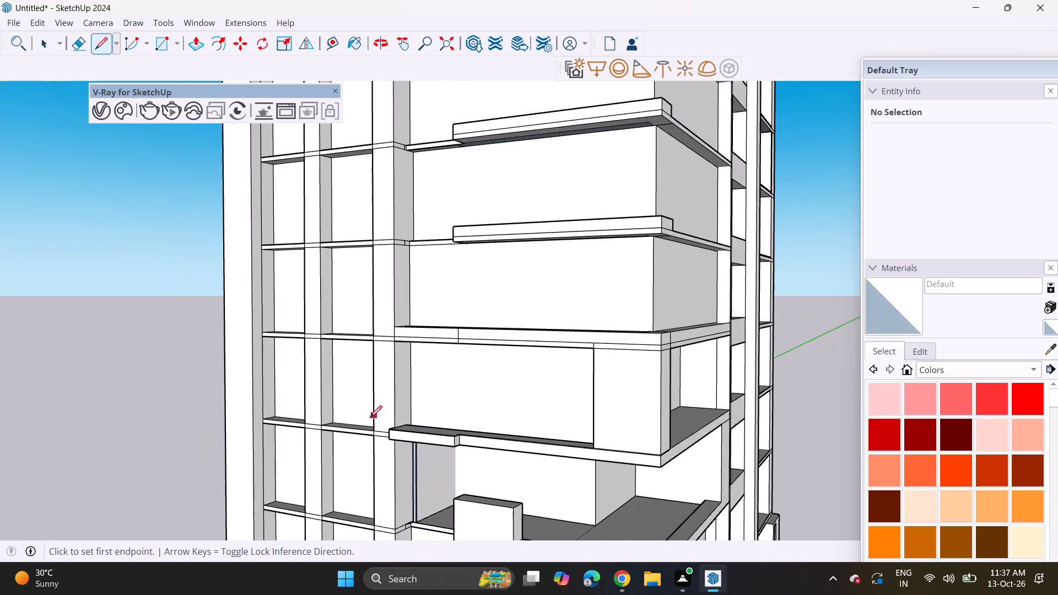
scroll(370, 418, down, 2)
scroll(451, 367, up, 3)
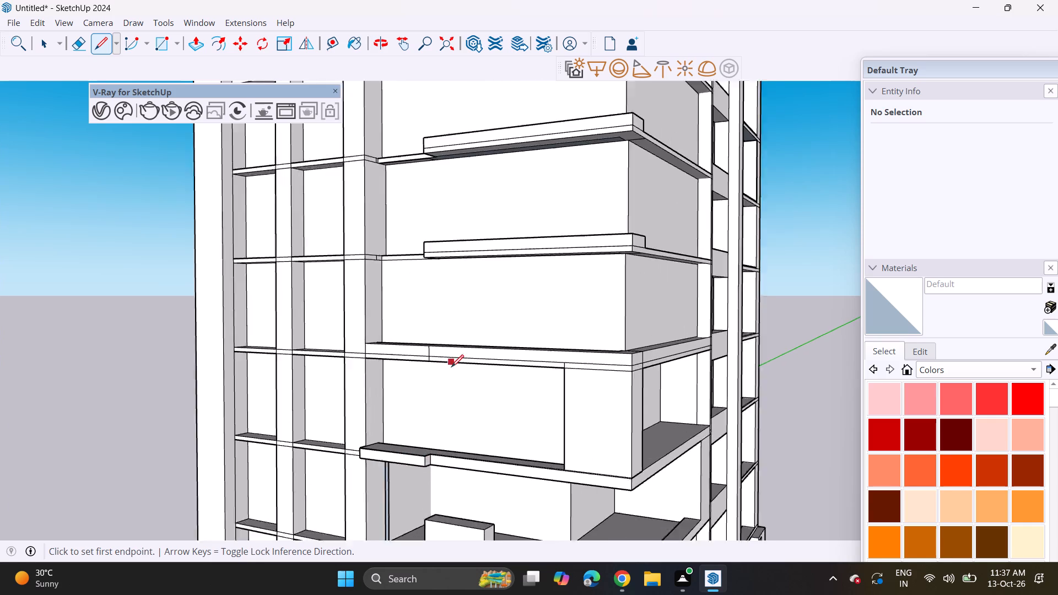
scroll(451, 367, up, 1)
click(500, 363)
click(499, 349)
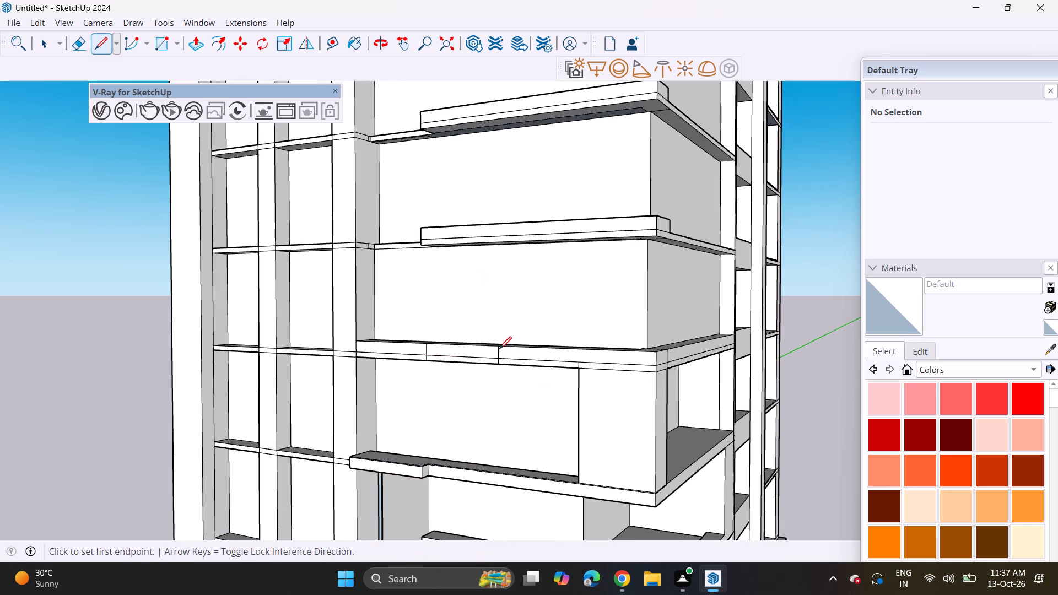
Push/pull the front ledge's end segment farthest from the corner, and the strip beneath it, back toward the wall.
click(191, 39)
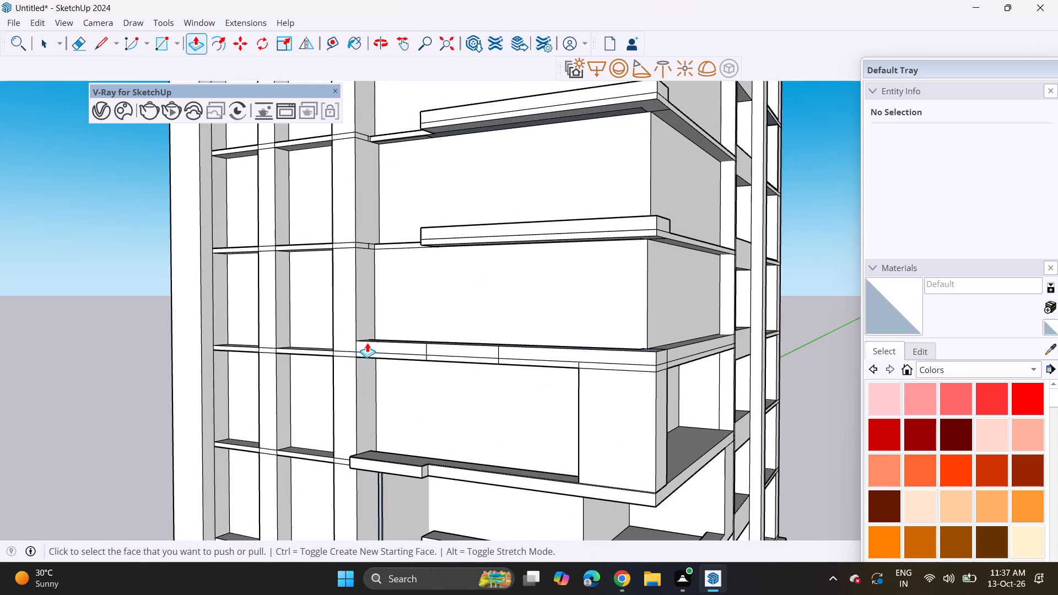
click(374, 350)
click(391, 338)
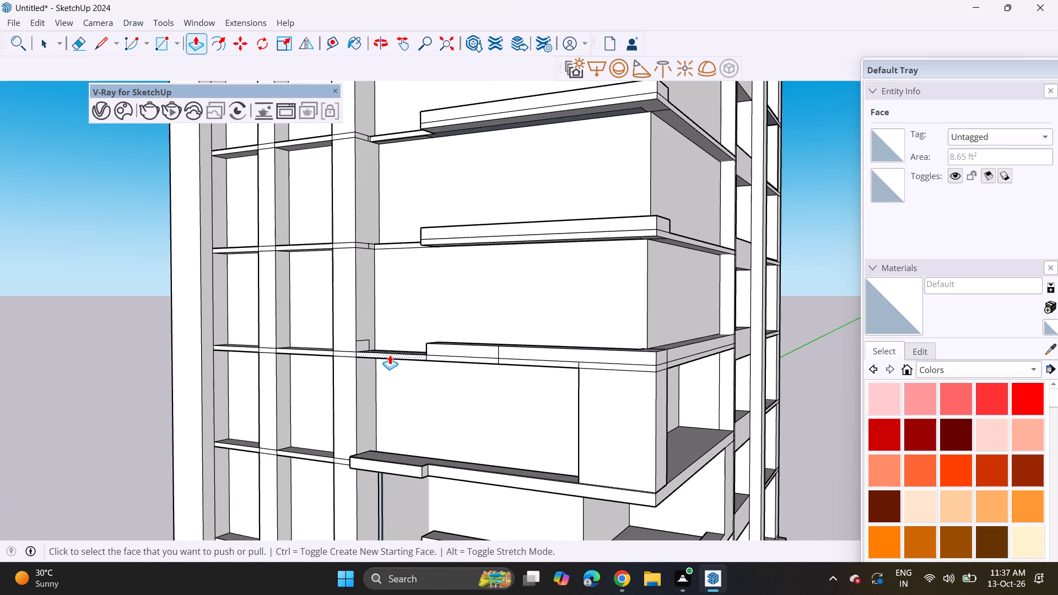
double_click(390, 355)
click(394, 354)
click(404, 348)
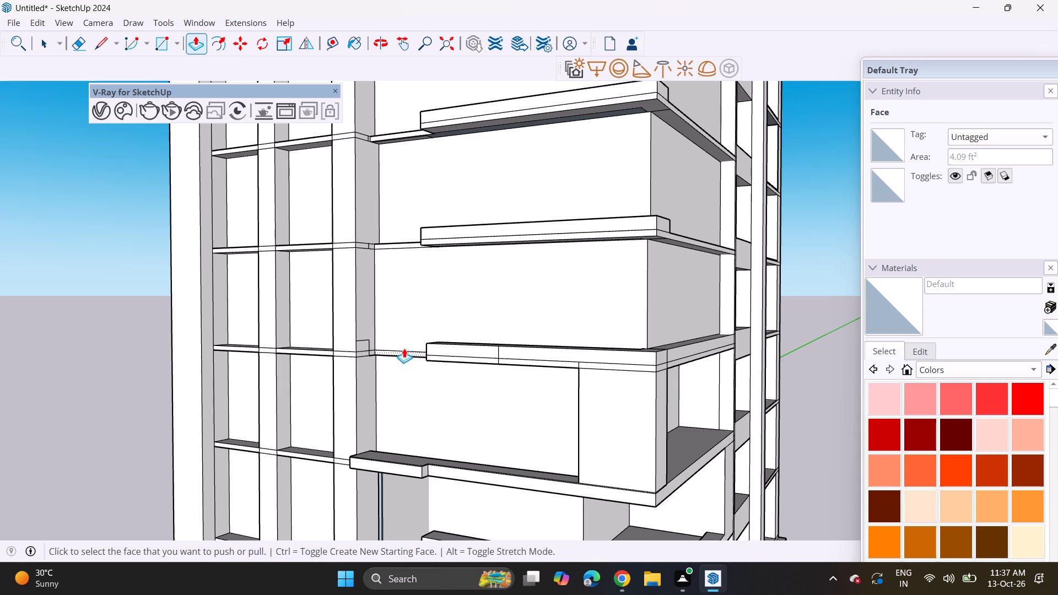
Pull the ledge's corner segment slightly outward and repeat the offset on the strip beneath, the corner pier's face and the slab edge below.
middle_drag(440, 370, 339, 360)
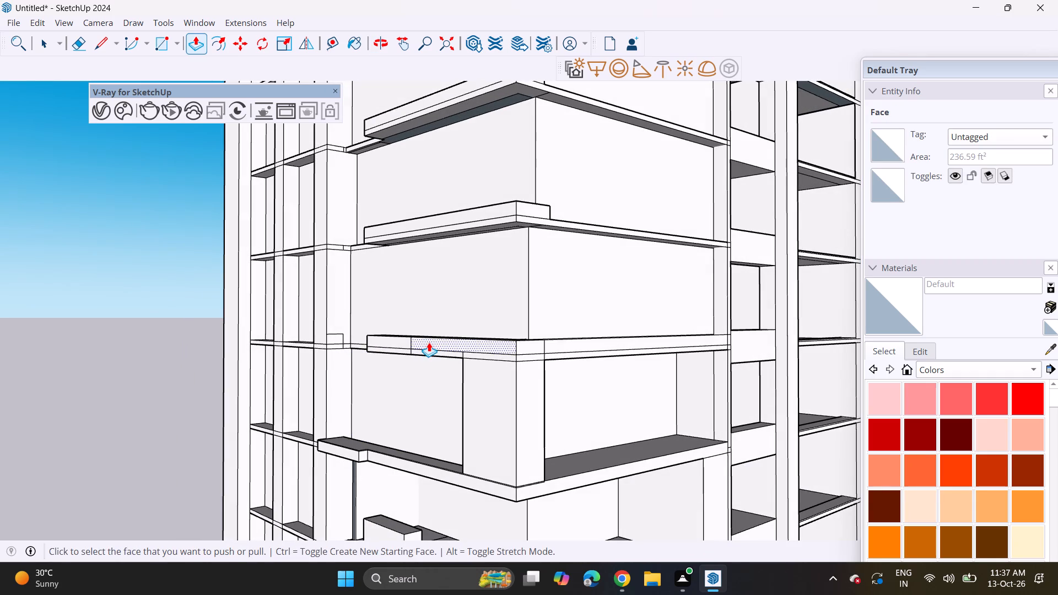
click(429, 342)
click(425, 345)
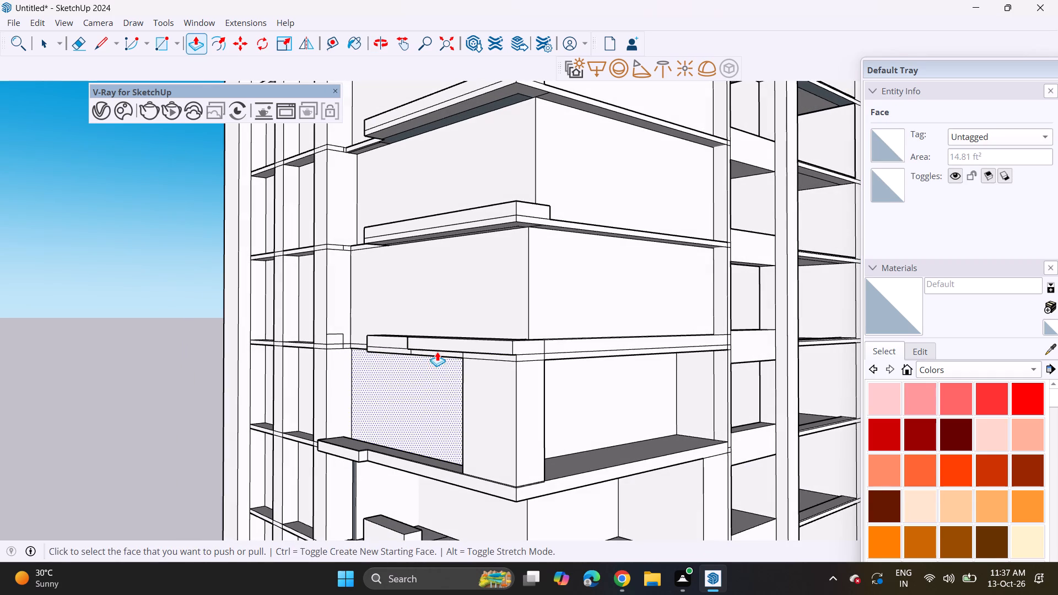
double_click(437, 351)
double_click(468, 354)
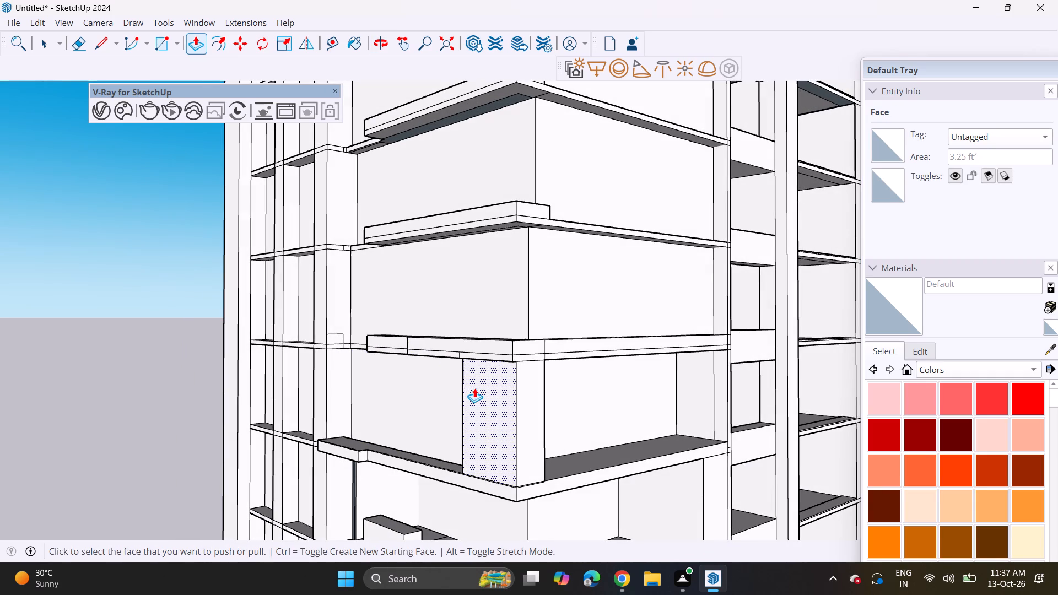
double_click(474, 388)
double_click(474, 483)
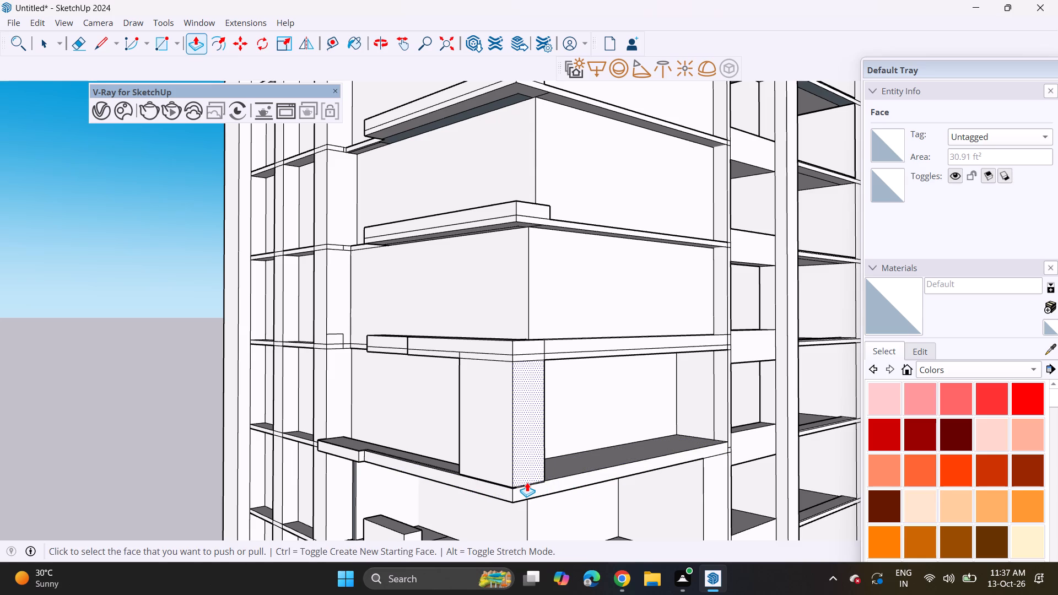
Divide the side ledge's top near its far end and push/pull that end portion up to the ledge above as a pier.
middle_drag(416, 374, 558, 377)
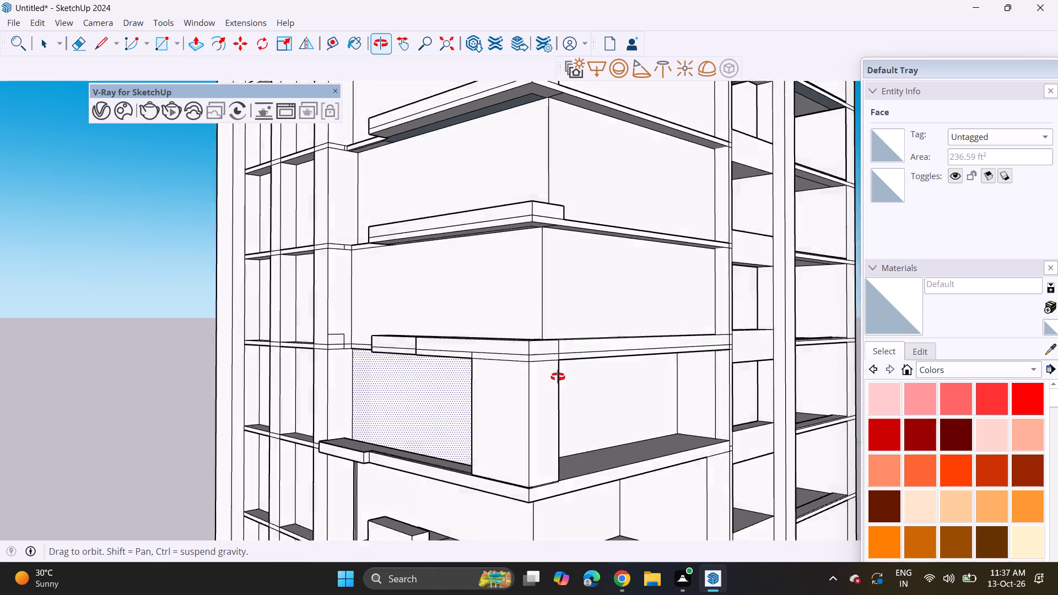
middle_drag(558, 377, 404, 376)
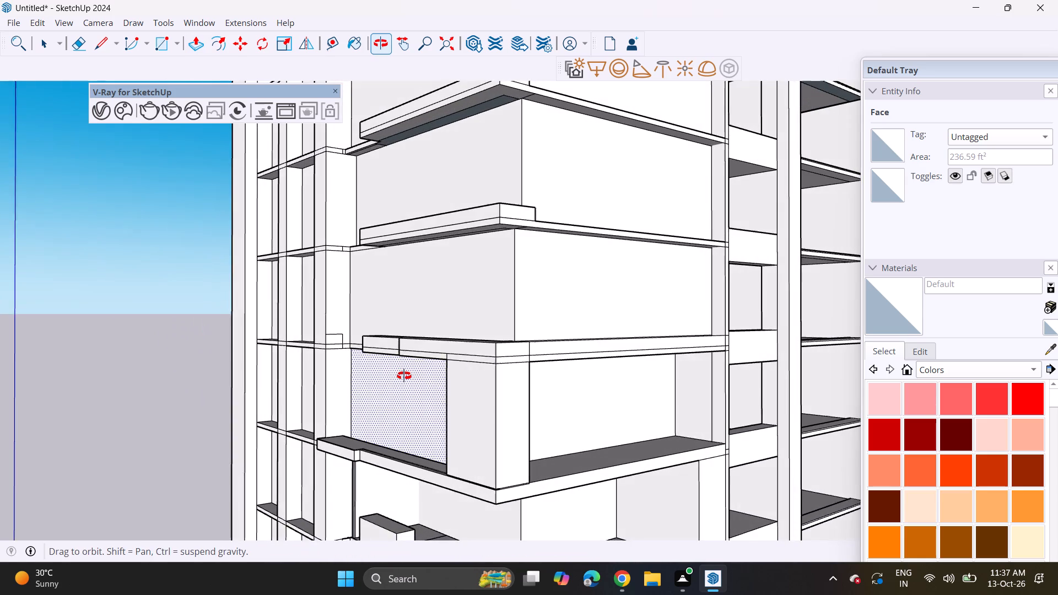
middle_drag(404, 376, 400, 375)
middle_drag(857, 296, 742, 428)
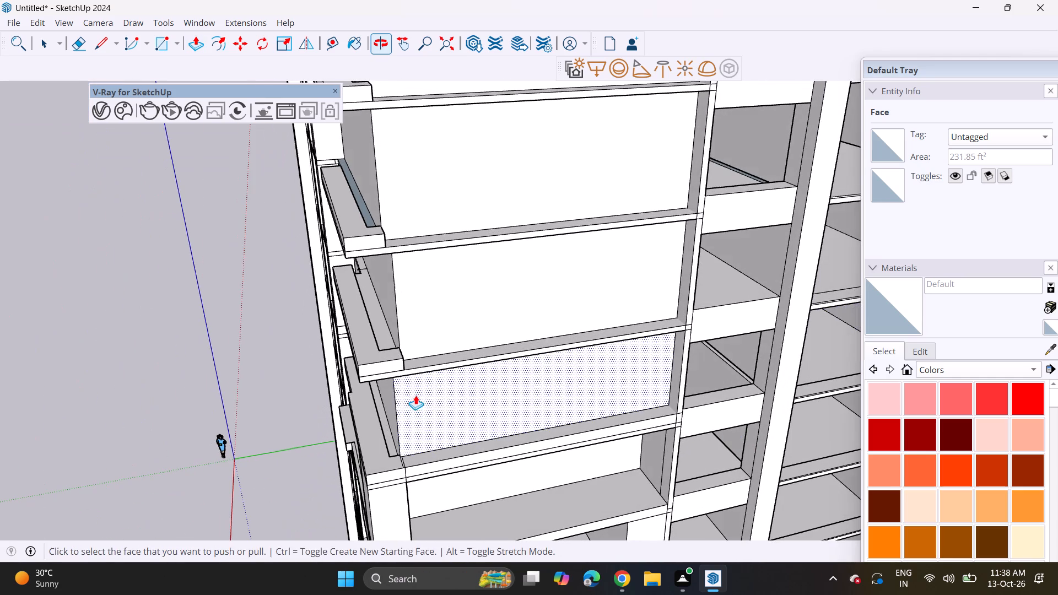
click(101, 44)
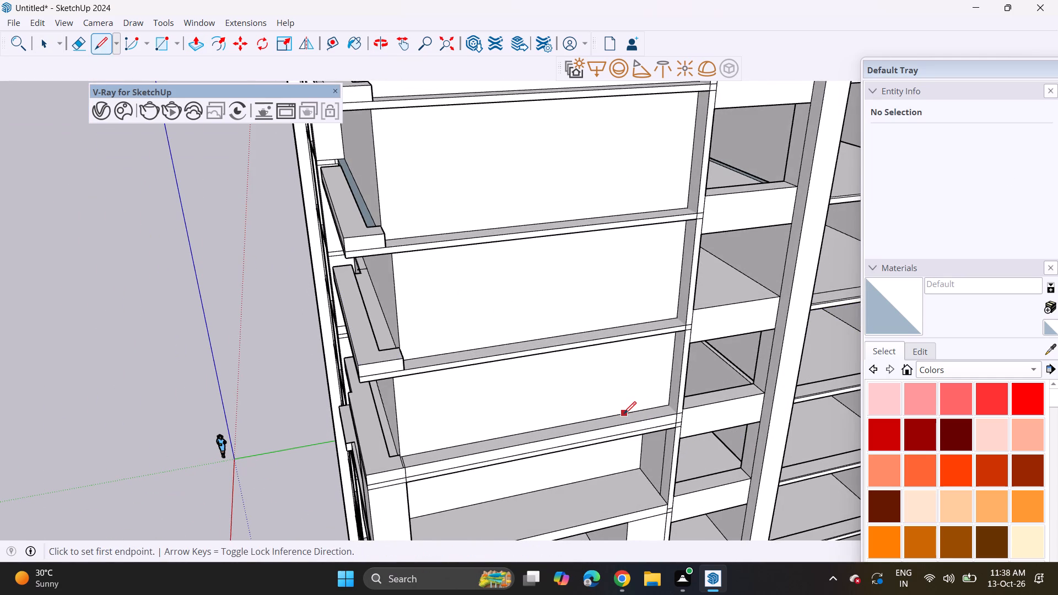
click(624, 414)
click(630, 427)
click(202, 48)
click(647, 413)
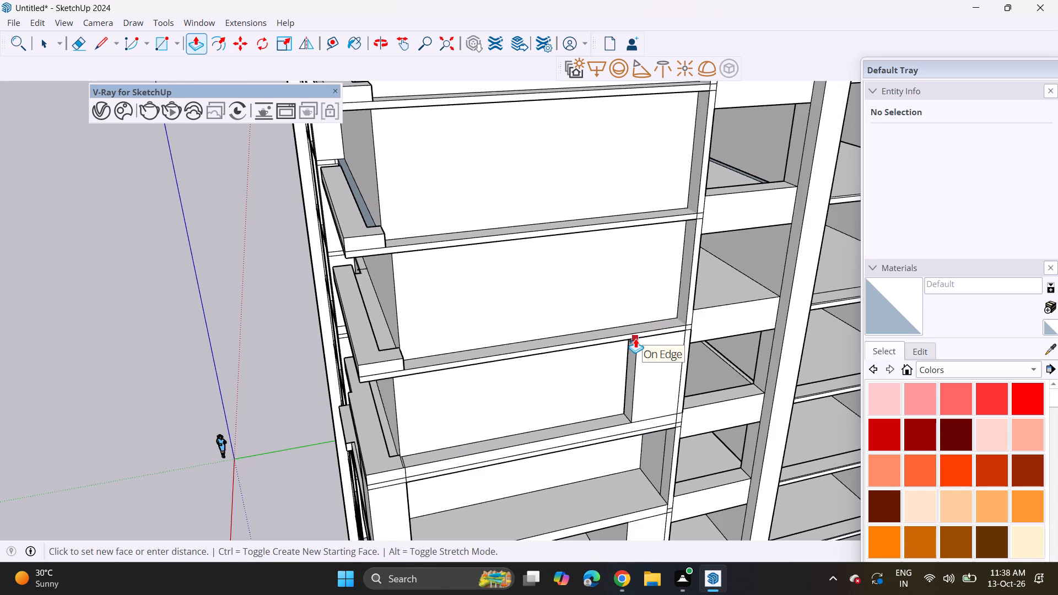
click(635, 338)
Extend the corner block one storey higher along its side ledge to the ledge's far end with Push/Pull.
middle_drag(616, 399, 703, 282)
middle_drag(695, 235, 695, 257)
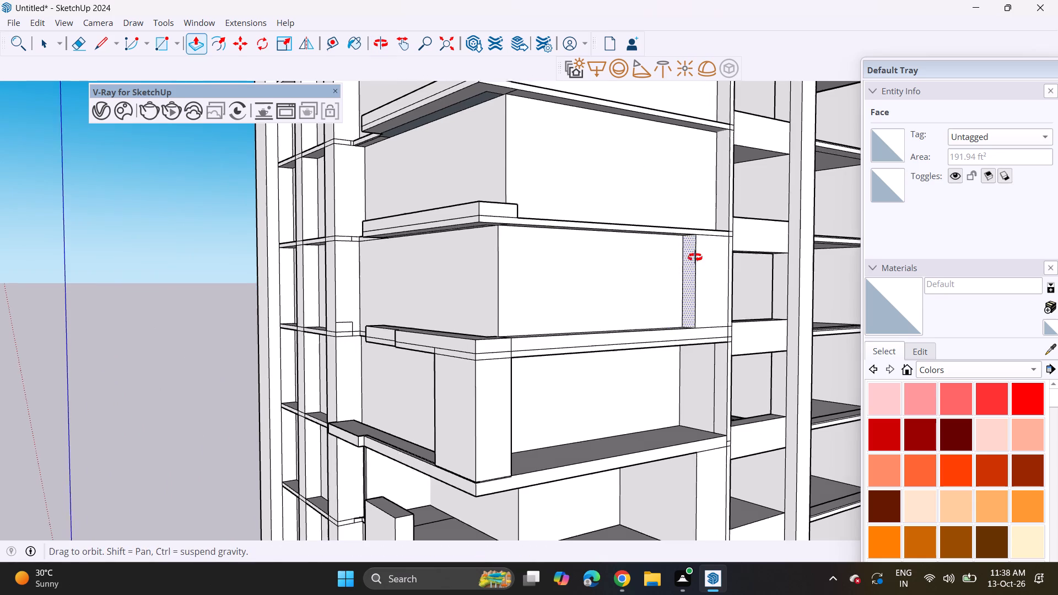
middle_drag(695, 257, 547, 338)
middle_drag(363, 322, 328, 336)
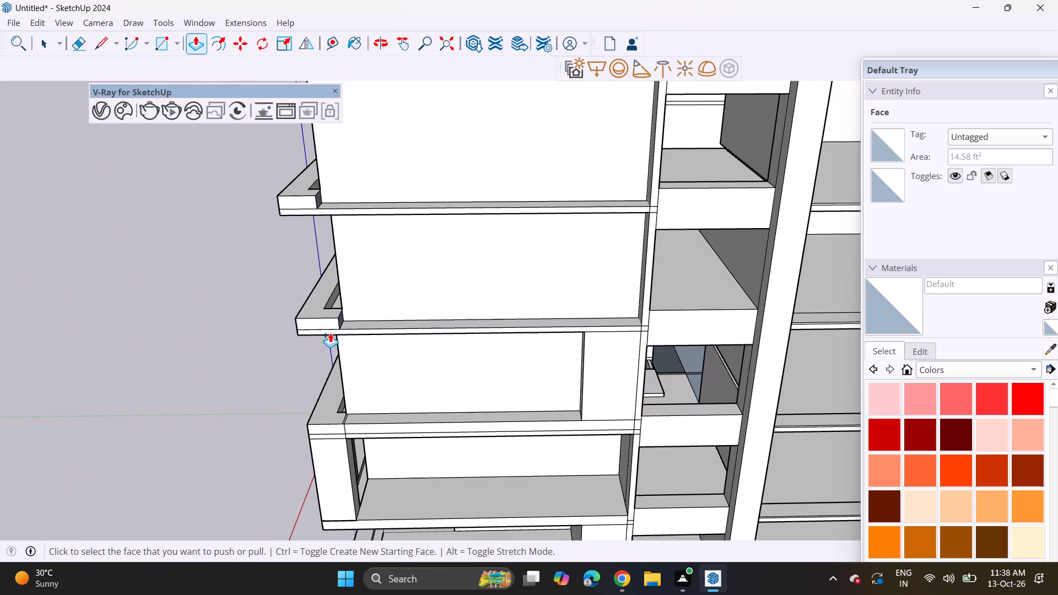
click(340, 320)
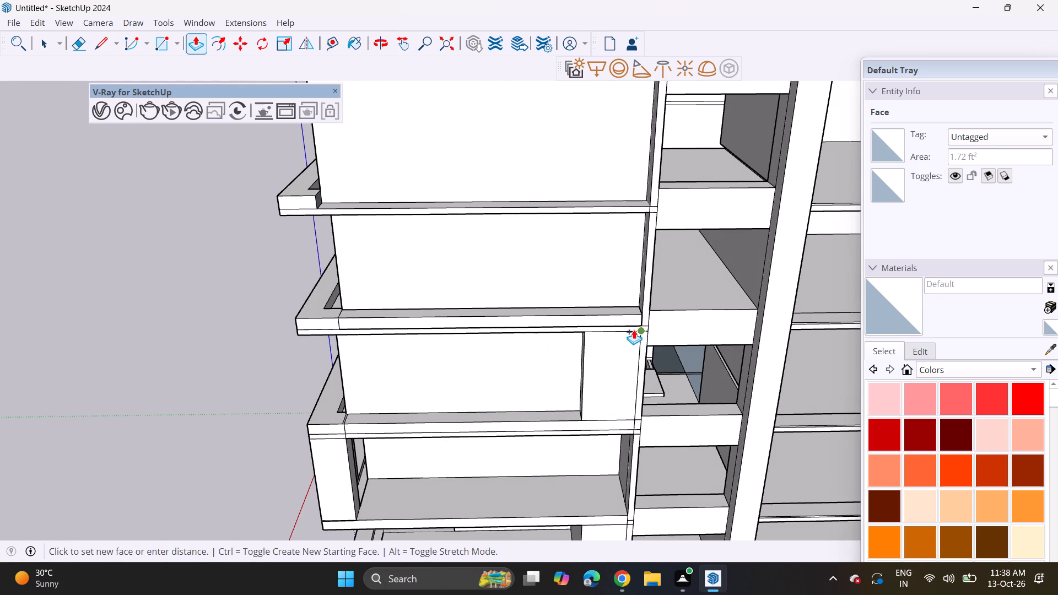
click(642, 328)
Draw a line across the top of that storey's front ledge and push/pull the end portion away from the corner up into a parapet block.
middle_drag(303, 367, 547, 302)
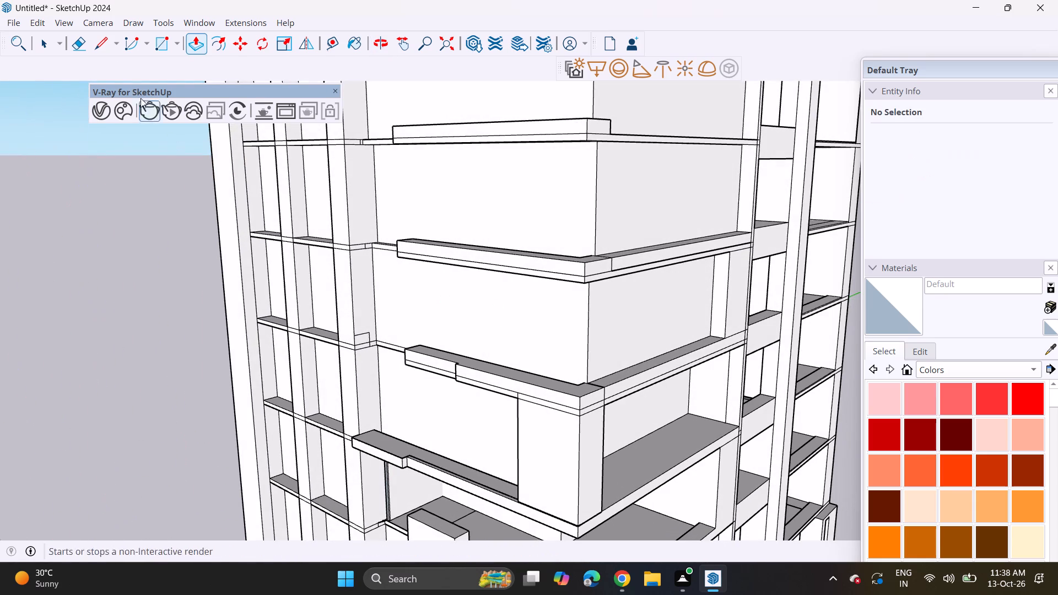
click(102, 39)
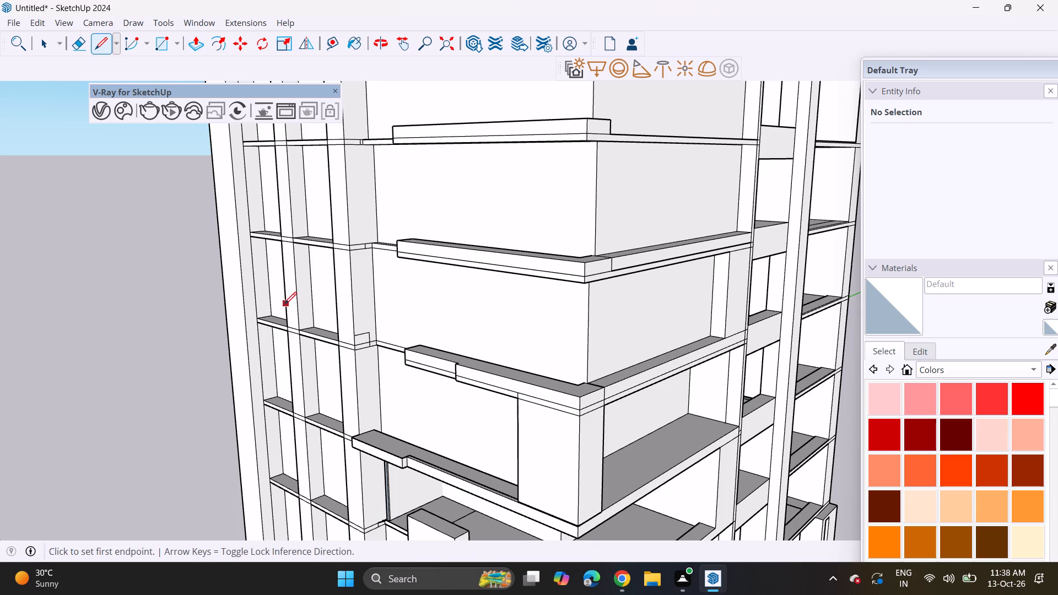
middle_drag(348, 309, 535, 282)
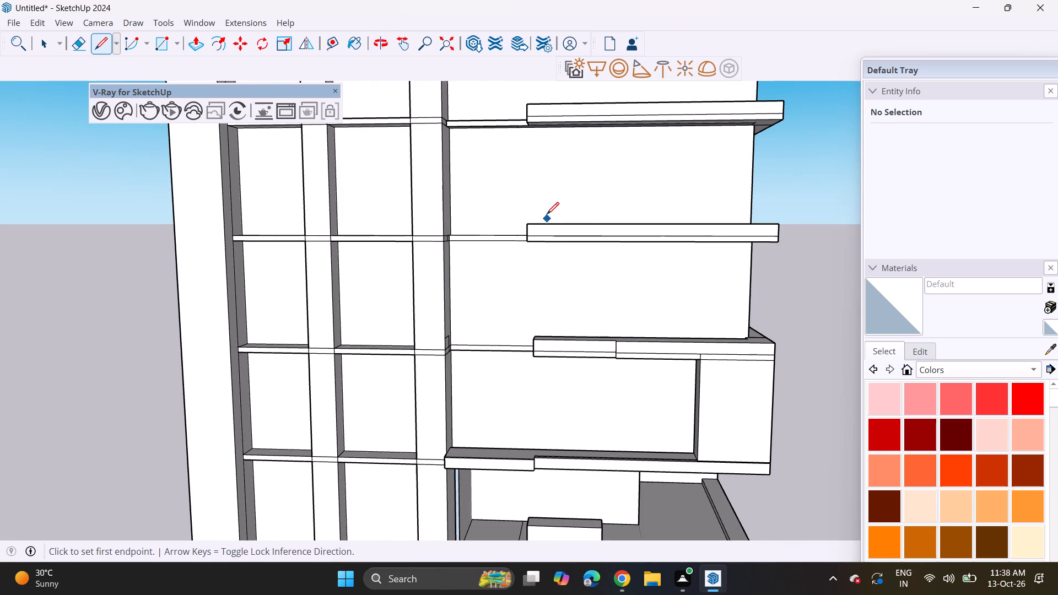
middle_drag(546, 217, 517, 276)
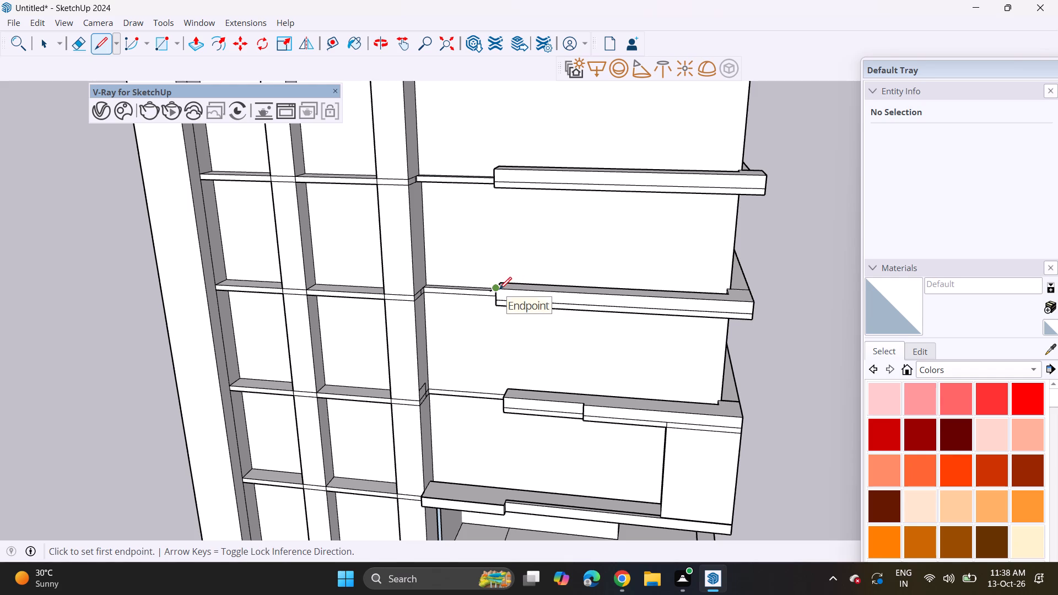
click(499, 289)
click(558, 293)
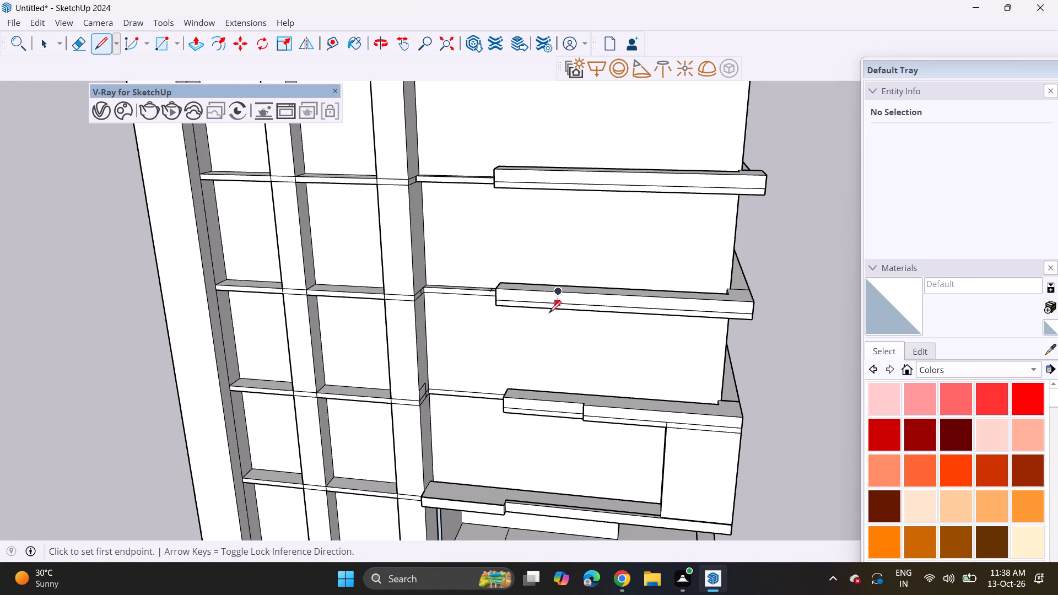
middle_click(536, 341)
middle_click(554, 323)
middle_drag(545, 344, 527, 175)
middle_drag(524, 183, 481, 300)
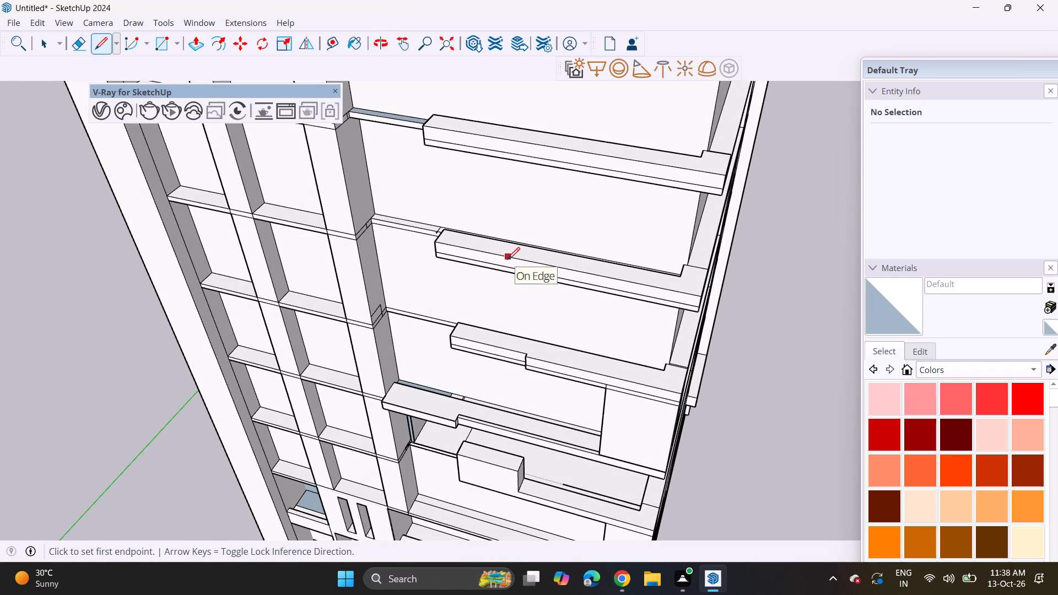
click(508, 261)
click(517, 241)
click(202, 48)
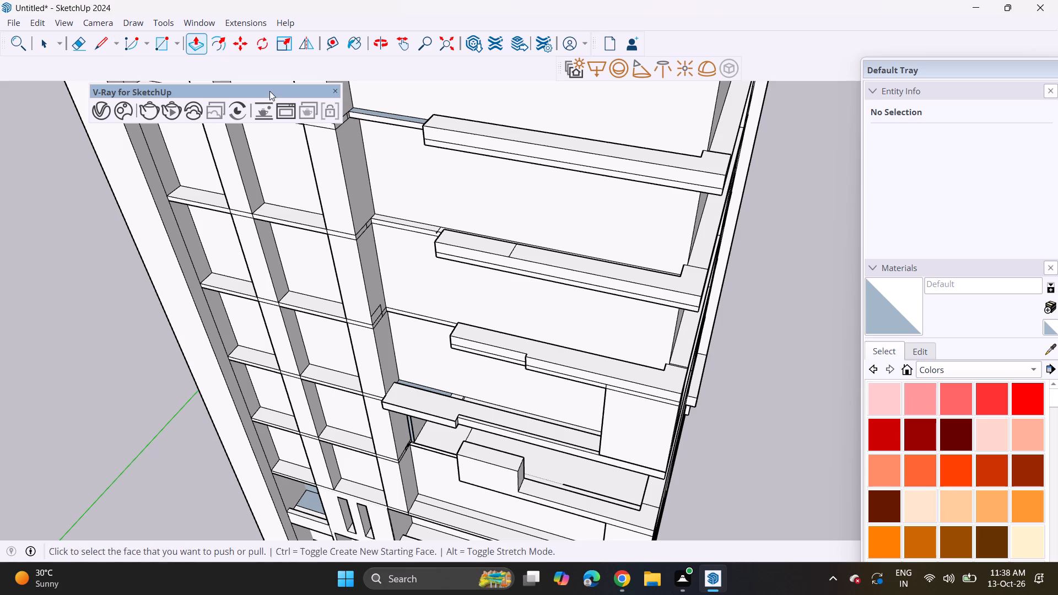
click(474, 236)
click(475, 193)
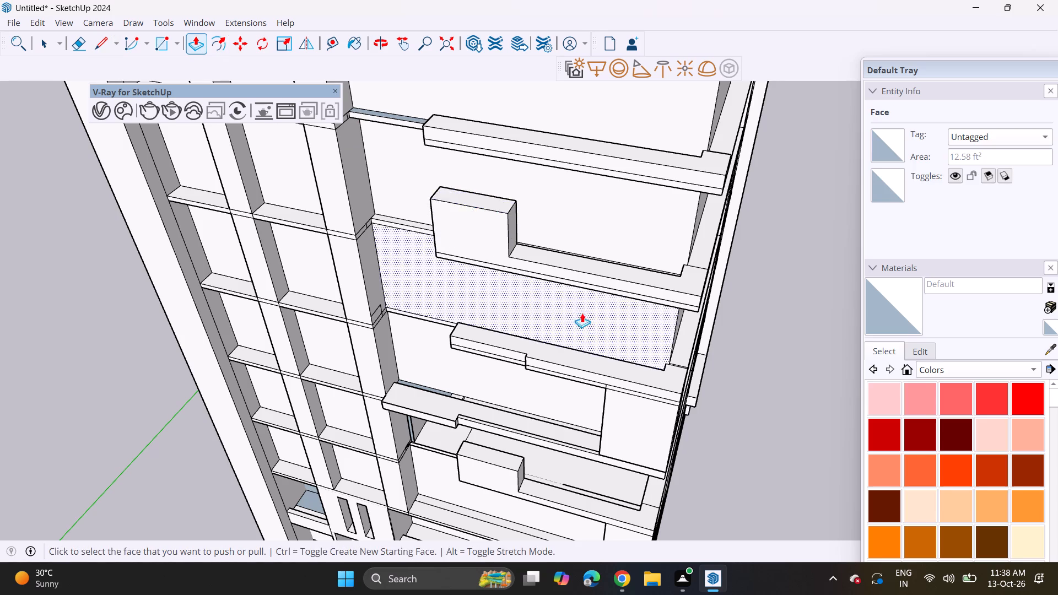
Examine the tower's corner storeys from farther out, then inspect the front ledges around the new parapet block up close.
middle_drag(573, 296, 514, 176)
scroll(510, 176, down, 3)
middle_drag(524, 266, 500, 204)
scroll(500, 204, down, 2)
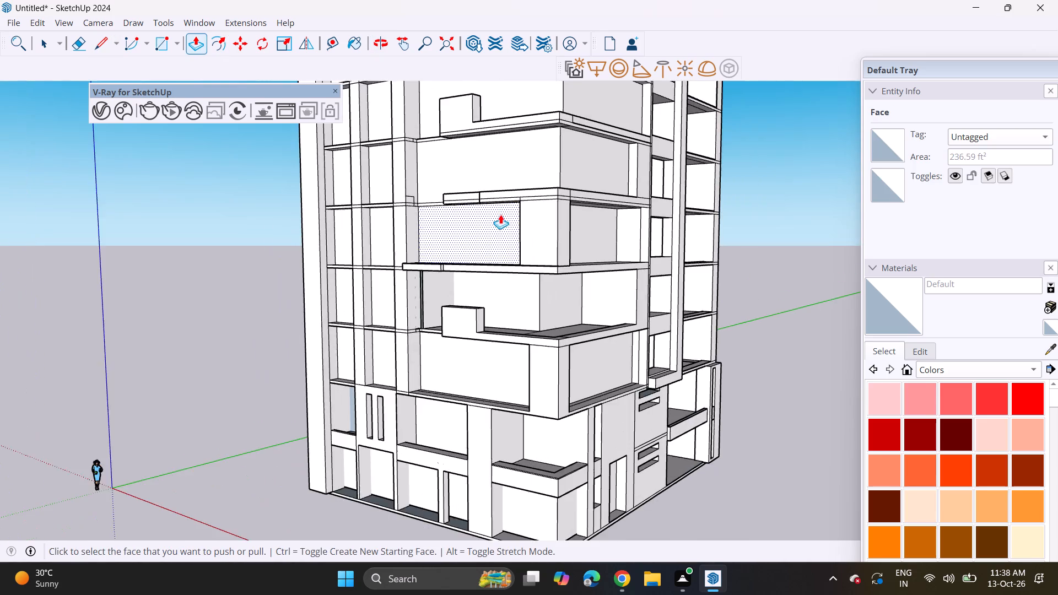
scroll(500, 214, down, 2)
shift+middle_drag(511, 231, 478, 283)
scroll(478, 283, down, 2)
middle_drag(478, 316, 465, 297)
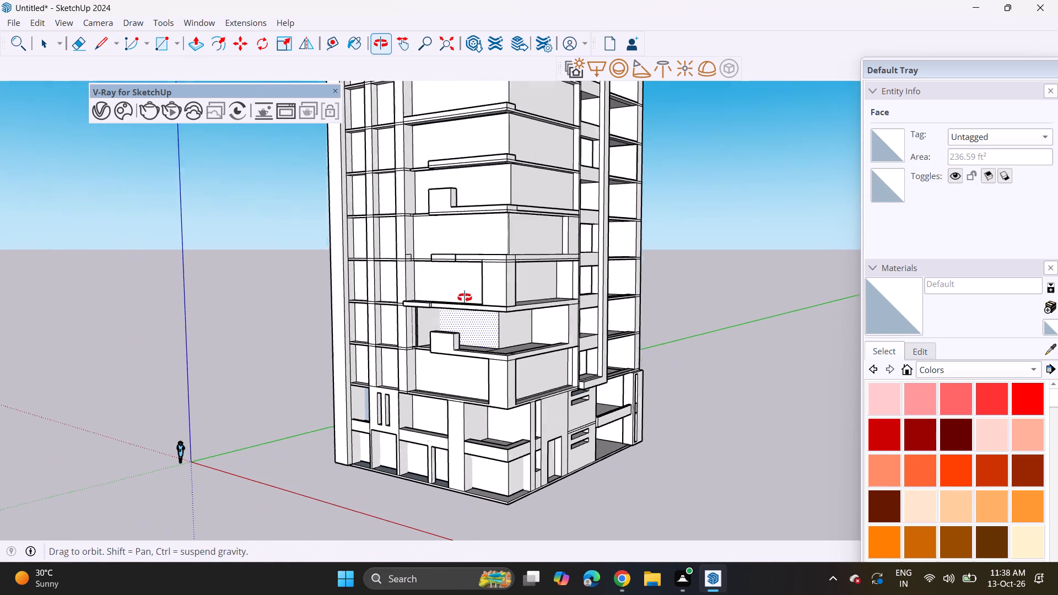
middle_drag(465, 297, 461, 294)
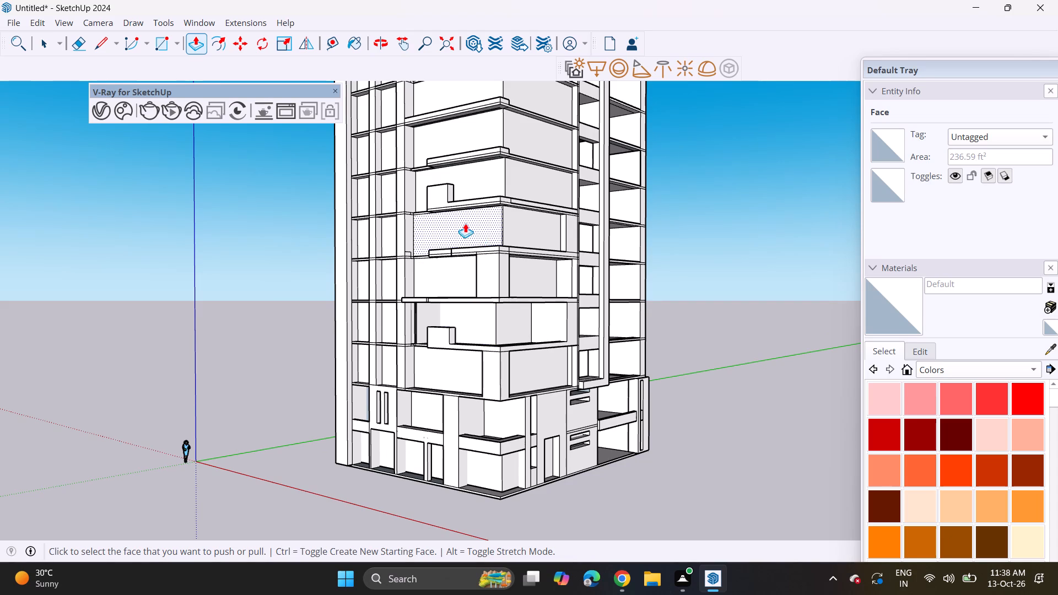
shift+middle_drag(528, 170, 528, 236)
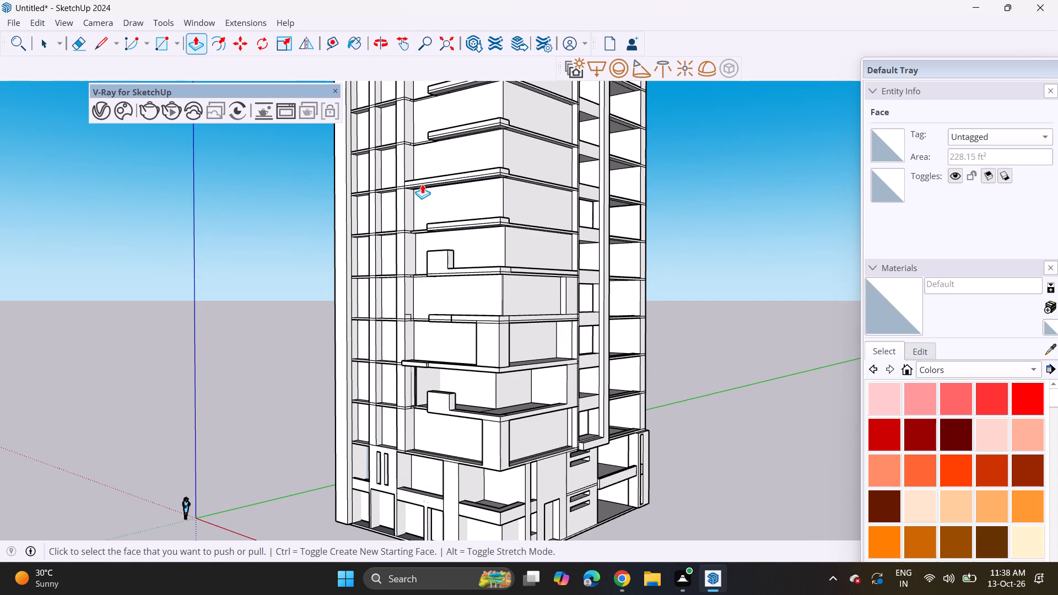
scroll(430, 191, up, 1)
middle_drag(430, 191, 471, 250)
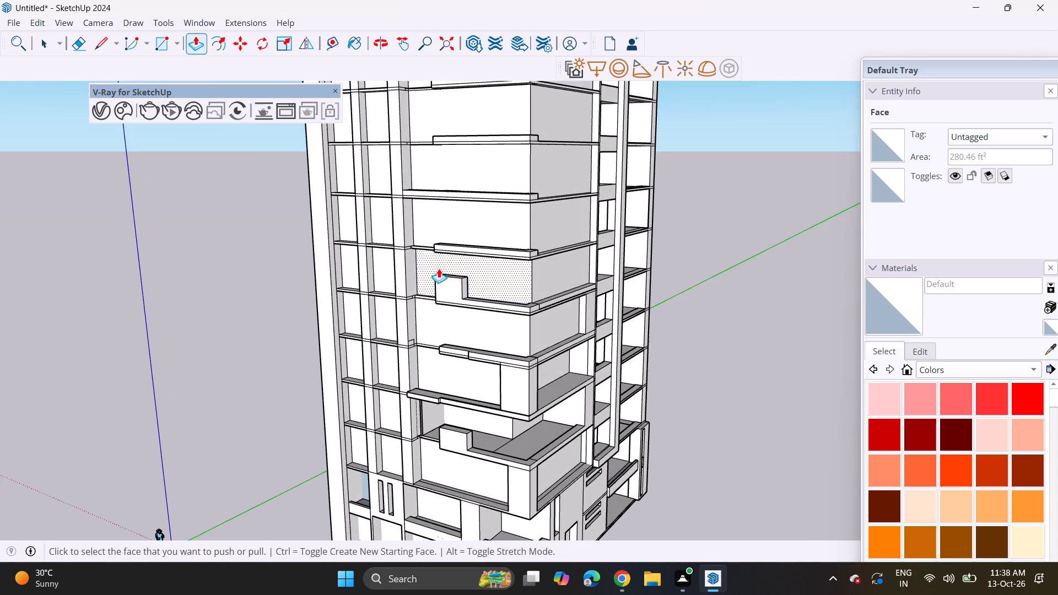
middle_drag(427, 259, 605, 304)
scroll(442, 291, up, 7)
scroll(557, 257, up, 3)
middle_click(534, 266)
scroll(534, 266, up, 1)
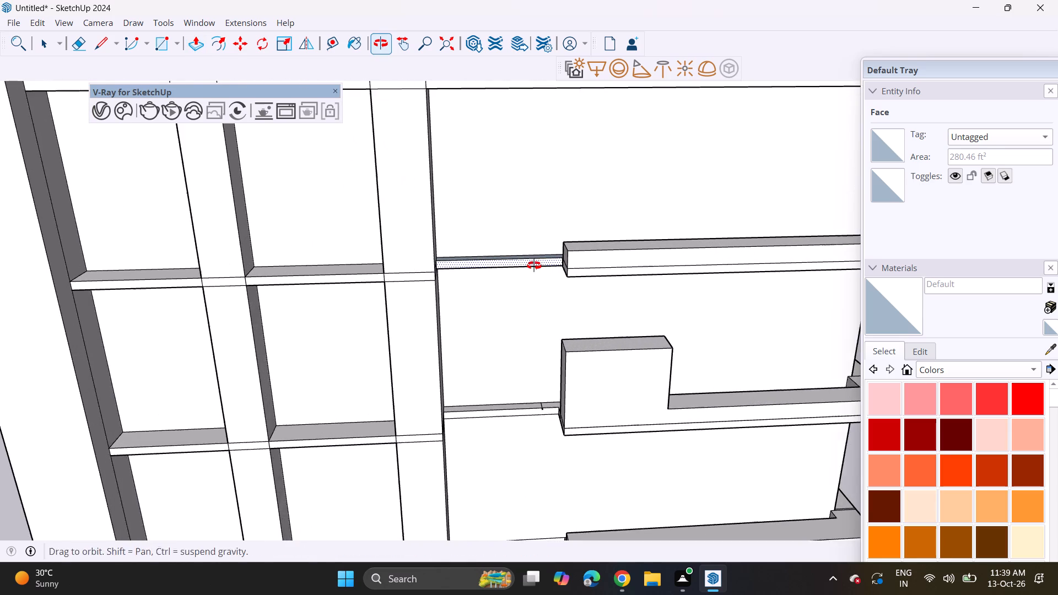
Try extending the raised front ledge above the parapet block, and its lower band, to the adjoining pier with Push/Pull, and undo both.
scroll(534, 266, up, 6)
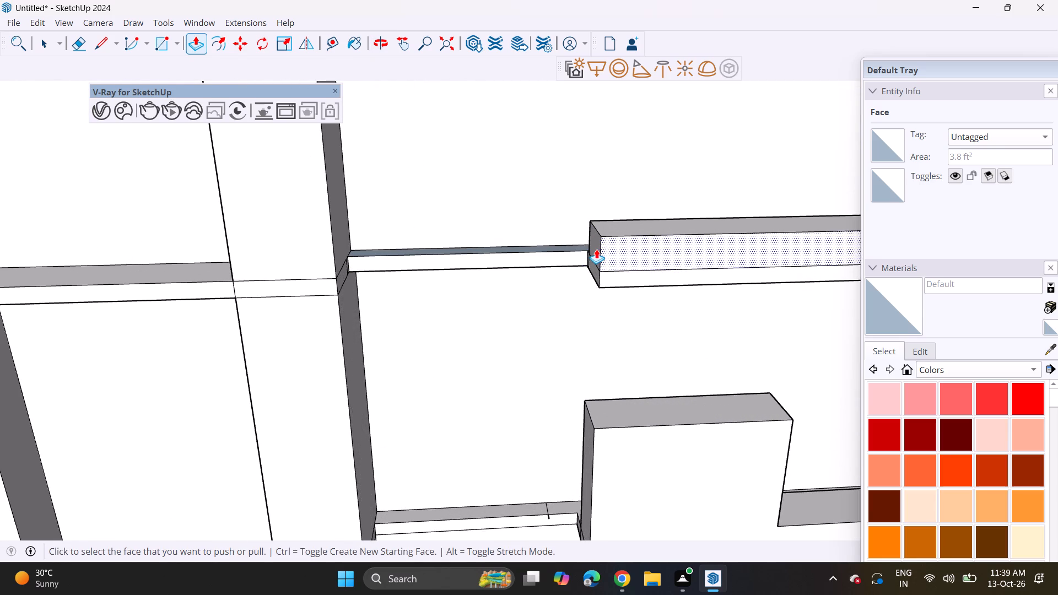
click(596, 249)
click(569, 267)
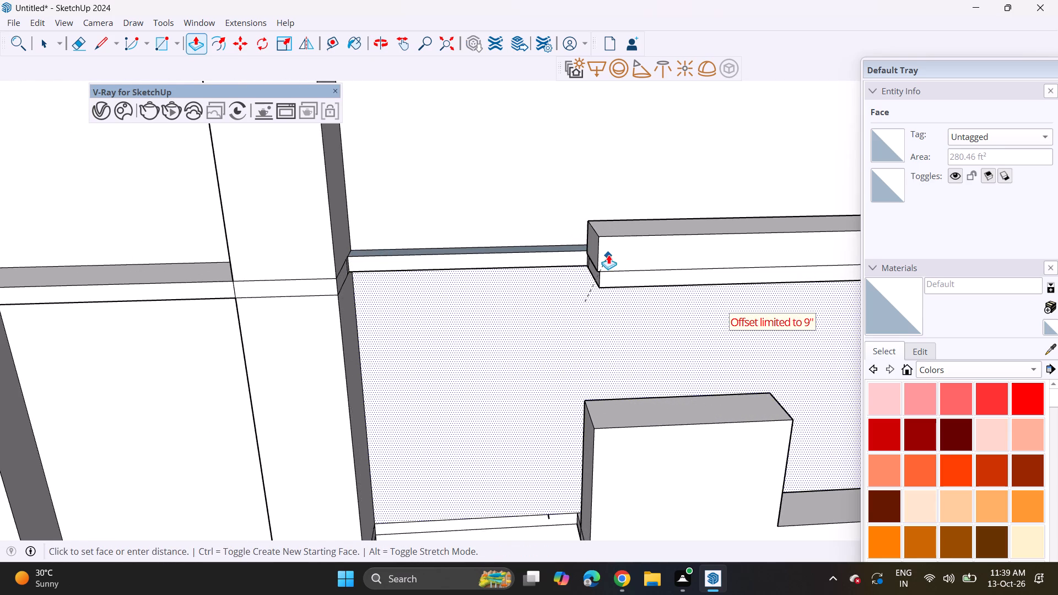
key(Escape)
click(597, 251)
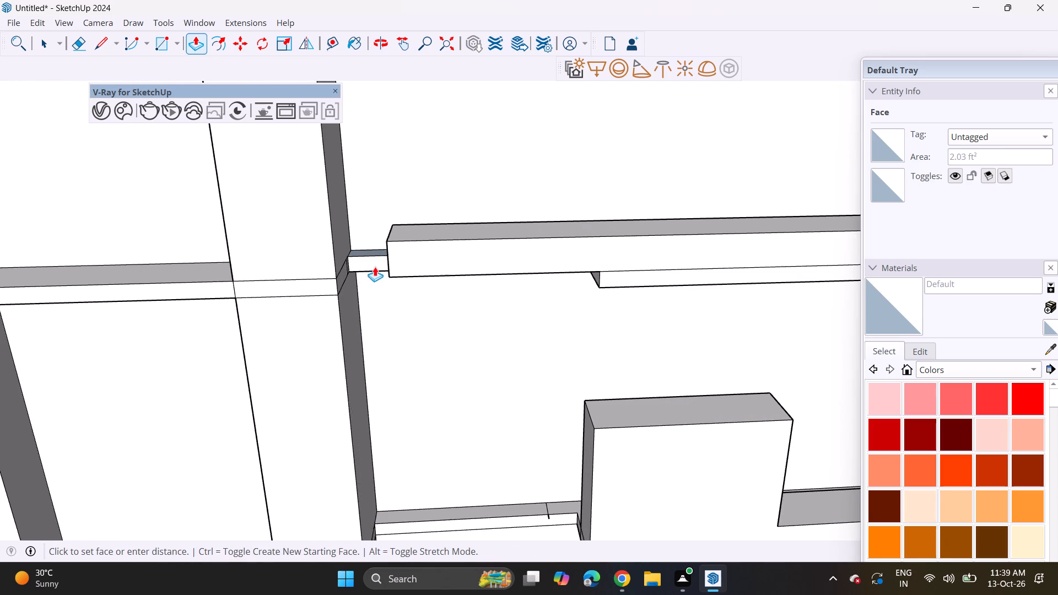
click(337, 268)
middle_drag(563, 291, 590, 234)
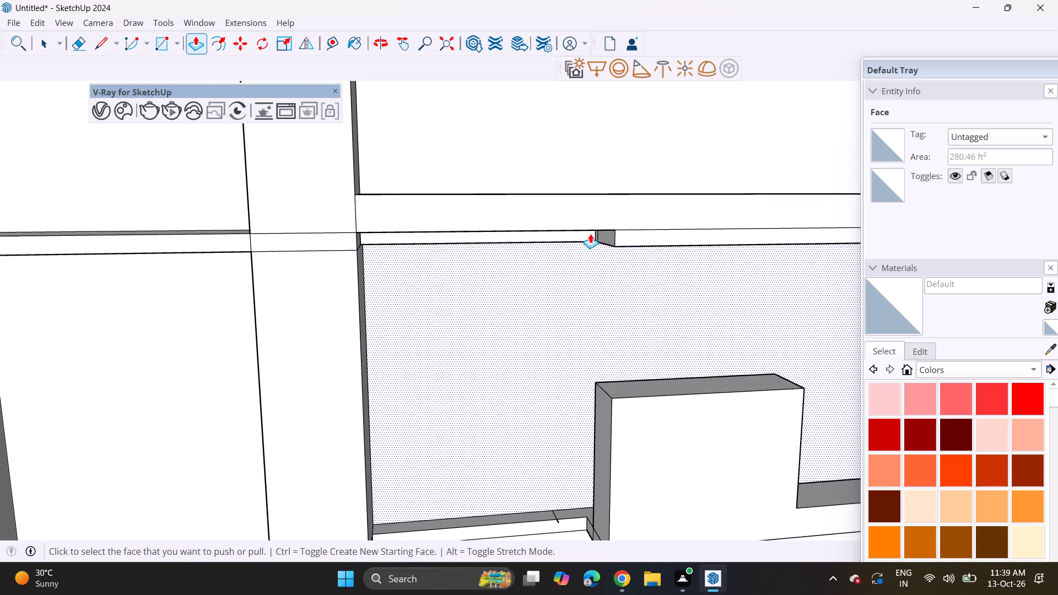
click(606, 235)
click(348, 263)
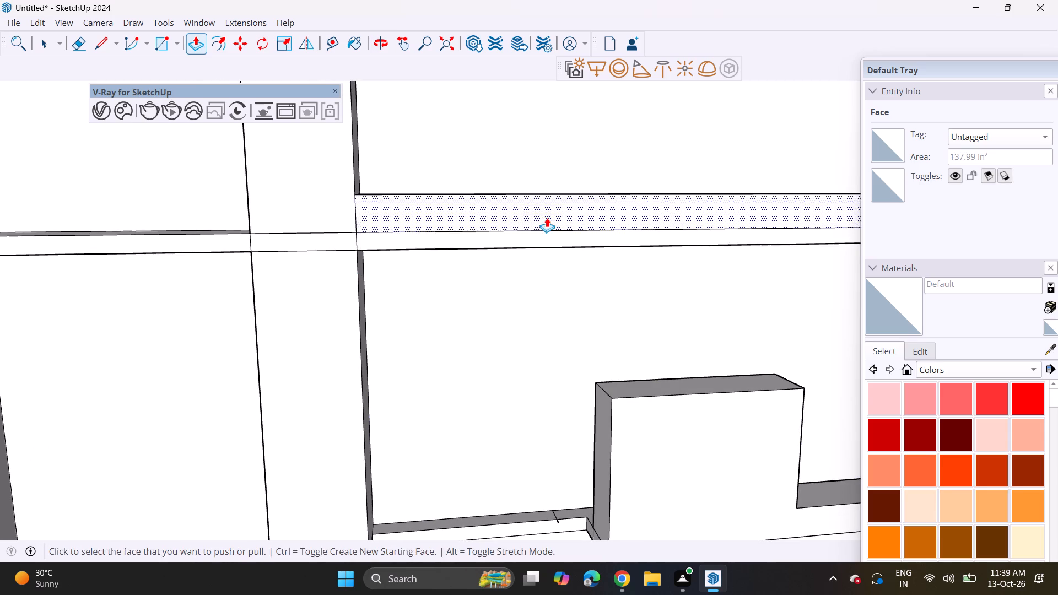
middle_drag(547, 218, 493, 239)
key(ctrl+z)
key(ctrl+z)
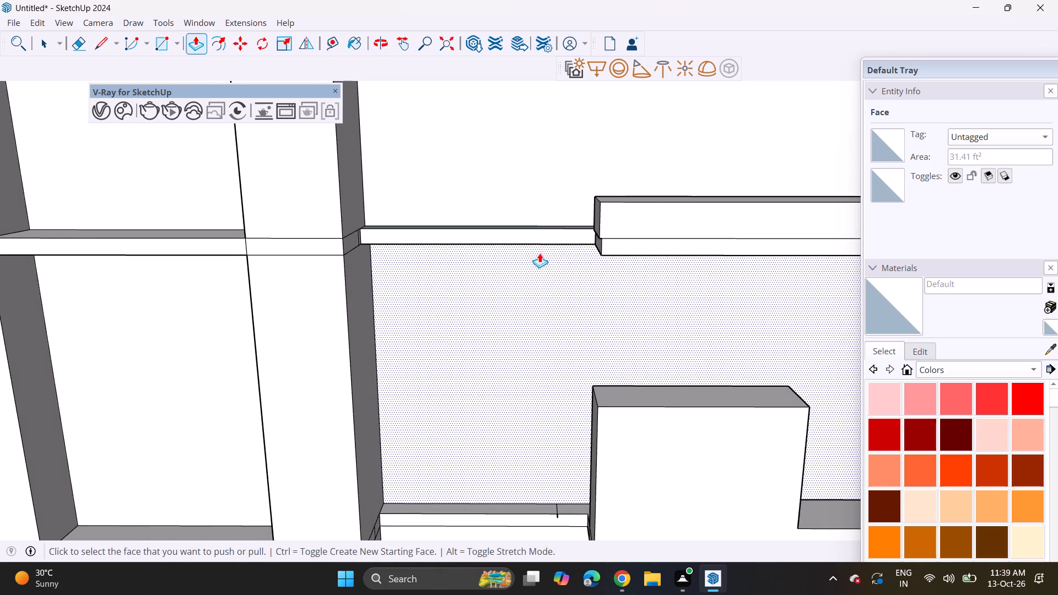
Extend the raised front ledge above the parapet block, together with the band beneath it, to the adjoining pier with Push/Pull.
click(596, 223)
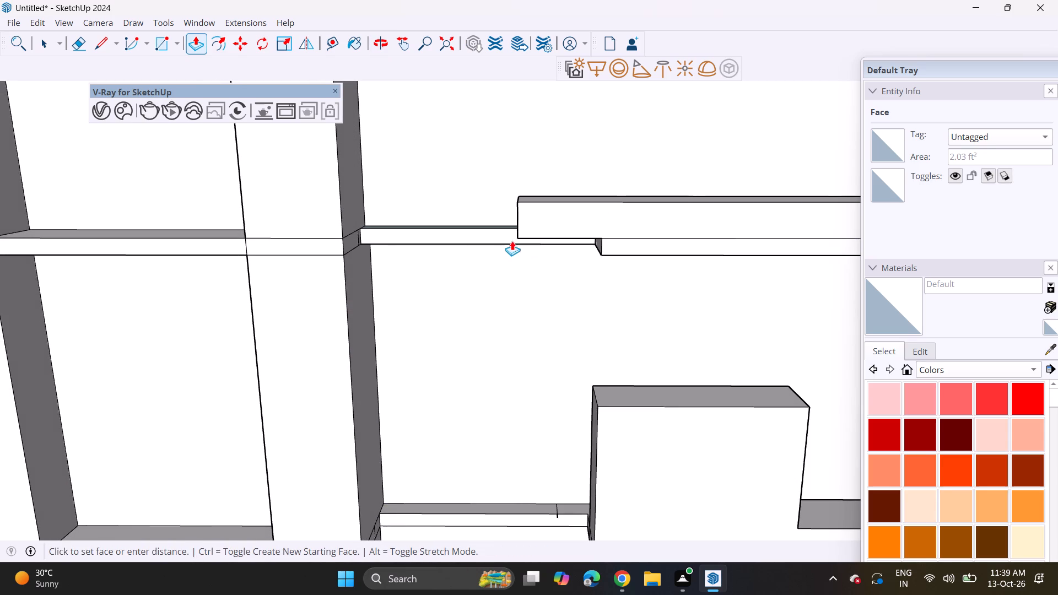
click(346, 244)
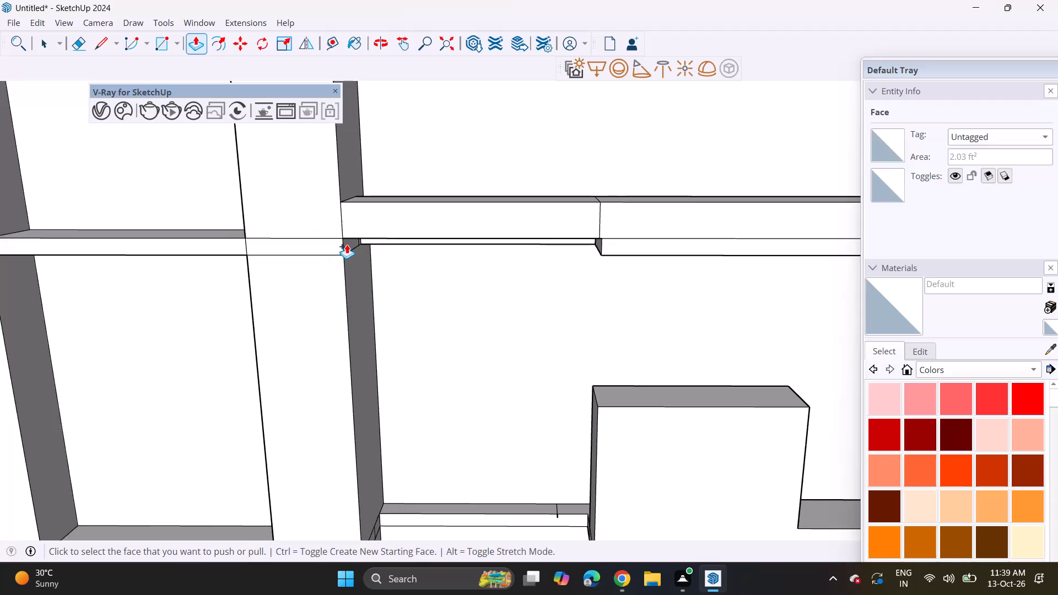
double_click(598, 246)
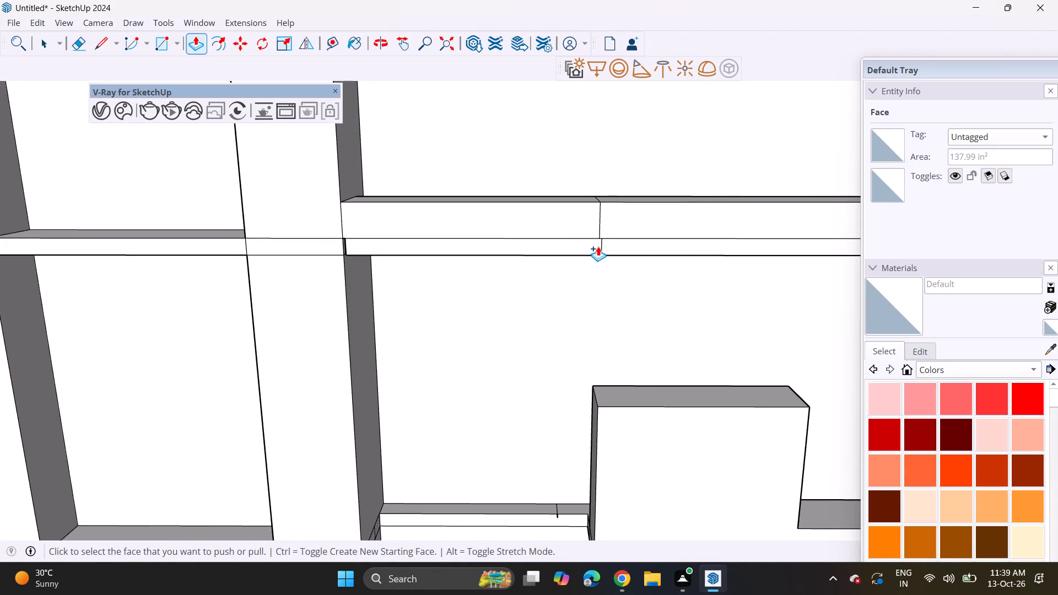
Push/pull the new ledge end beside the pier slightly forward of the front ledge, with its lower band flush with the upper face.
double_click(575, 234)
middle_drag(603, 246, 344, 282)
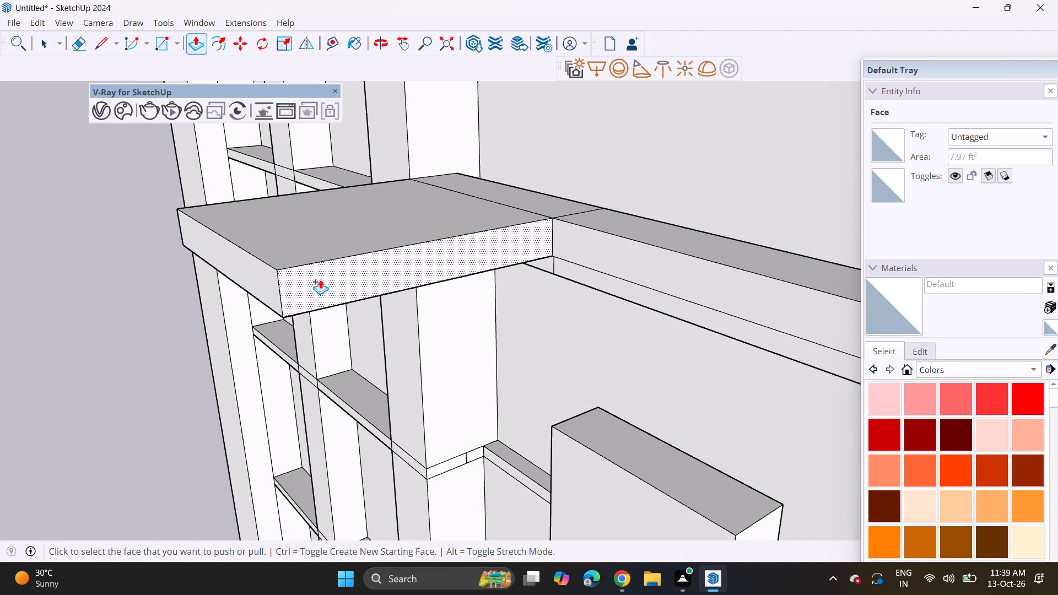
click(261, 290)
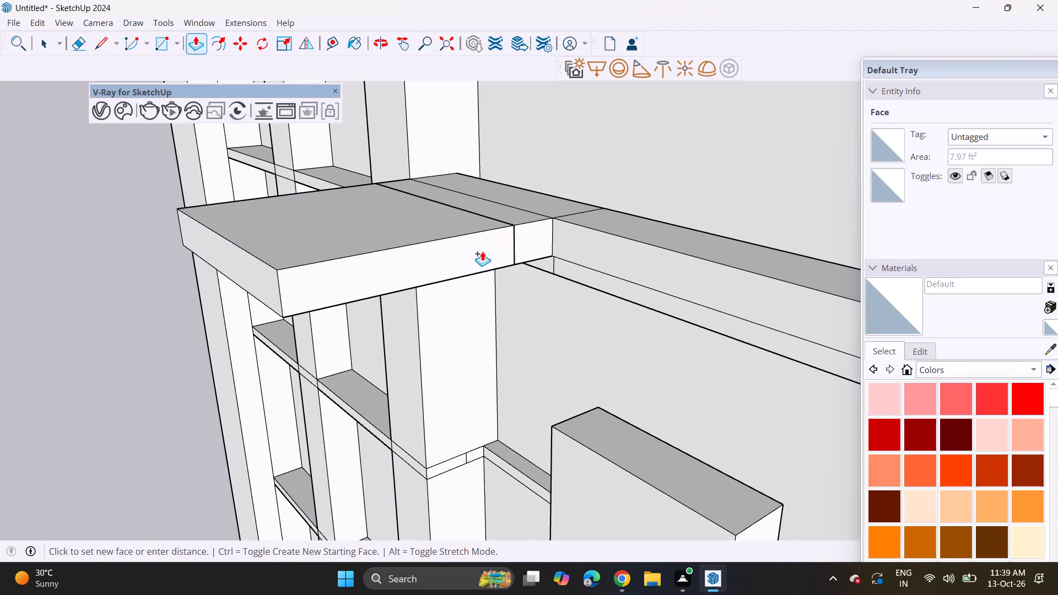
click(495, 248)
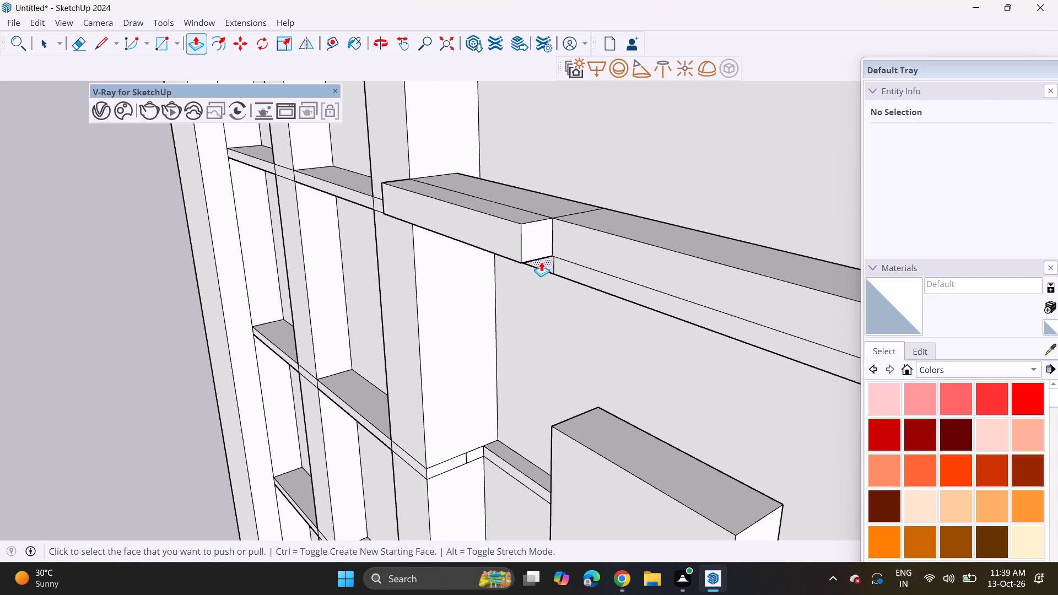
double_click(541, 262)
middle_drag(542, 271, 576, 202)
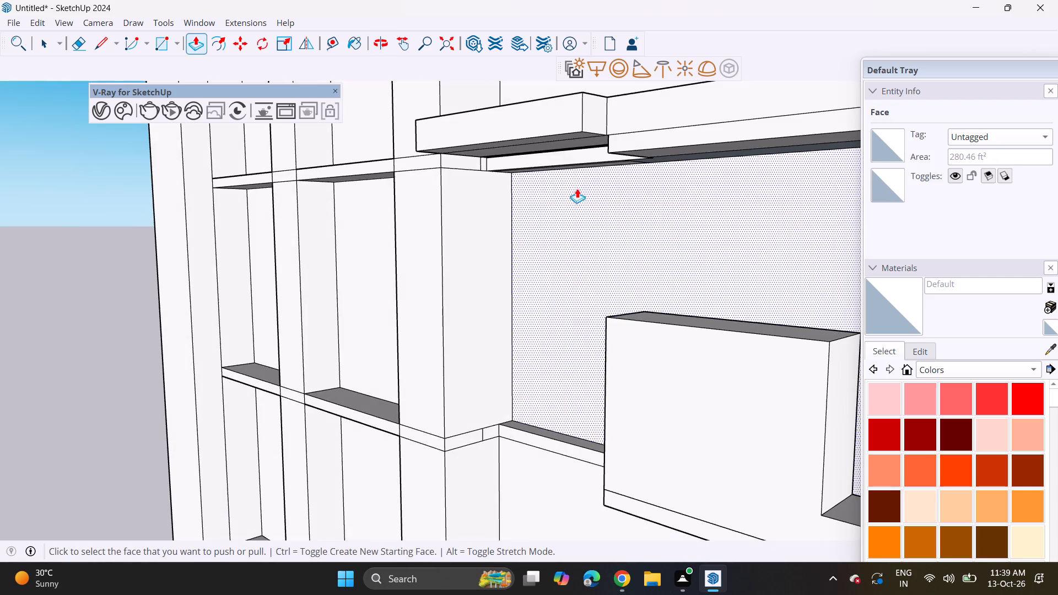
key(ctrl+z)
click(583, 140)
click(572, 128)
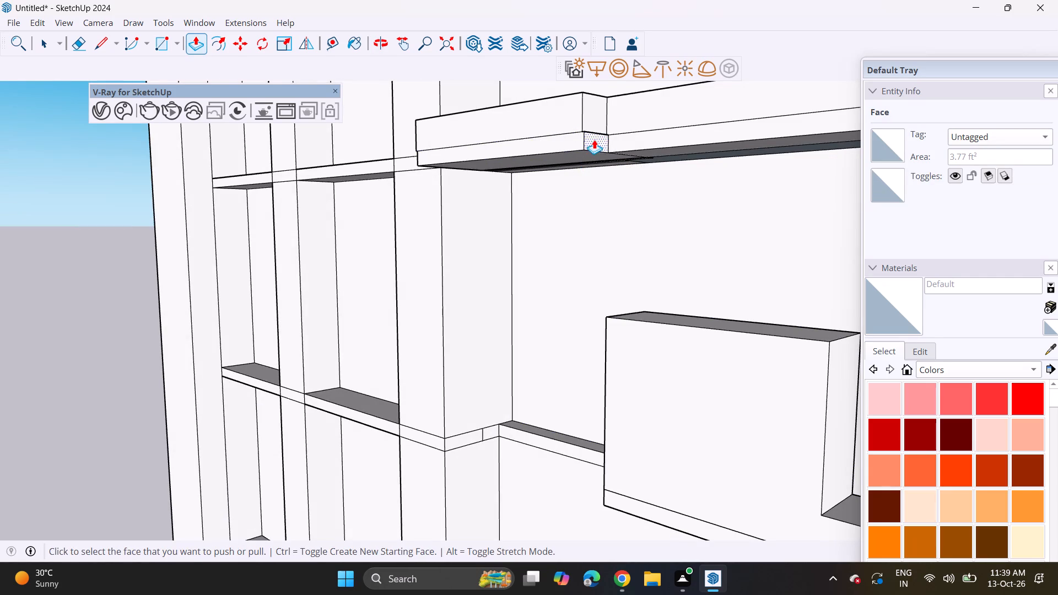
Extend that storey's raised corner block along its side ledge to the ledge's far end with Push/Pull.
scroll(591, 140, down, 5)
middle_drag(597, 248, 583, 291)
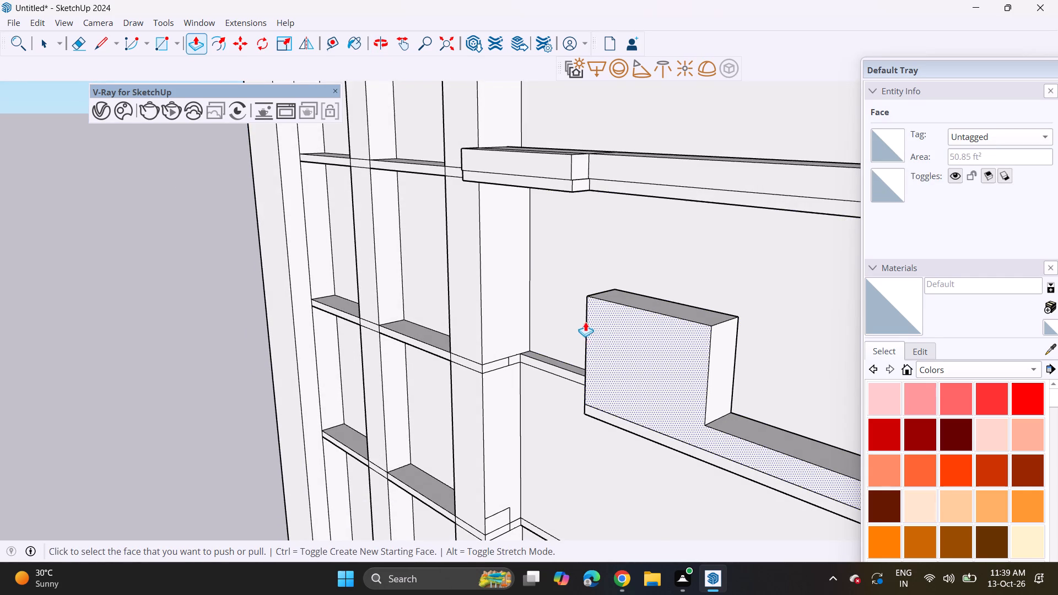
scroll(566, 296, down, 14)
middle_drag(624, 317, 589, 329)
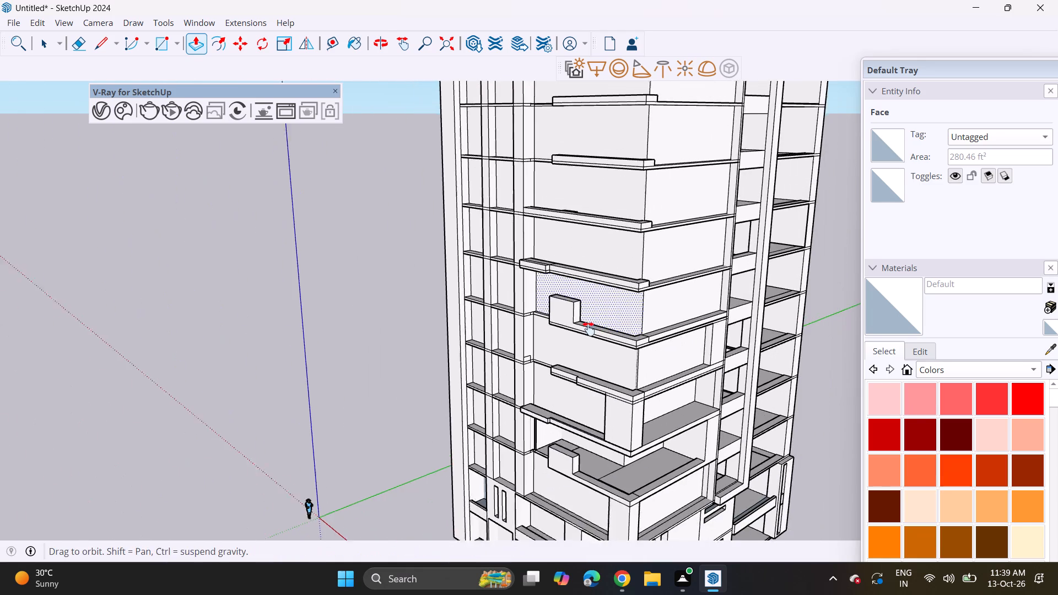
middle_drag(589, 329, 439, 346)
middle_drag(459, 344, 462, 345)
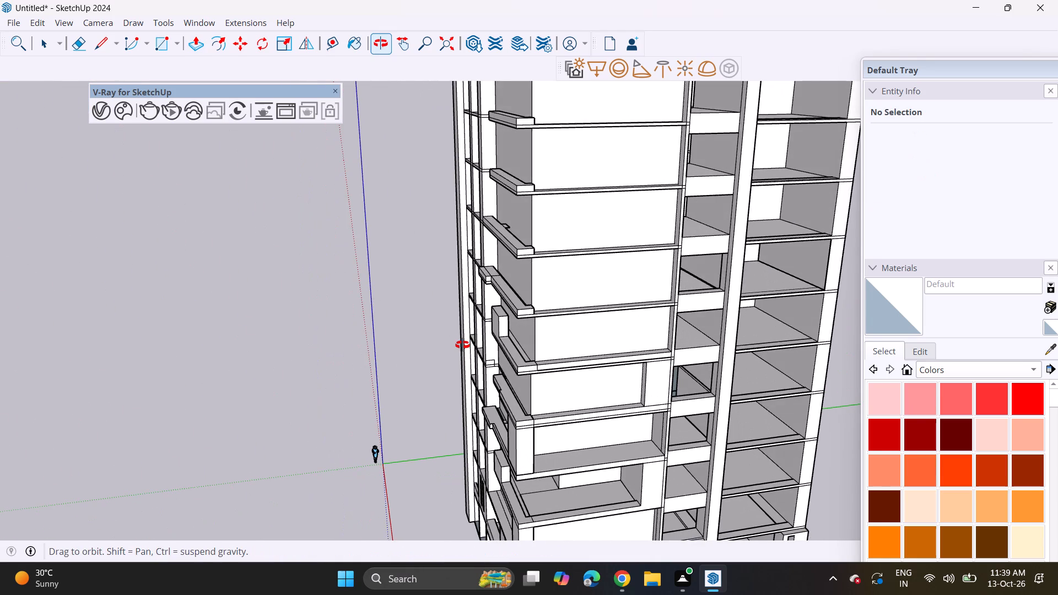
middle_drag(462, 345, 305, 329)
scroll(467, 323, up, 4)
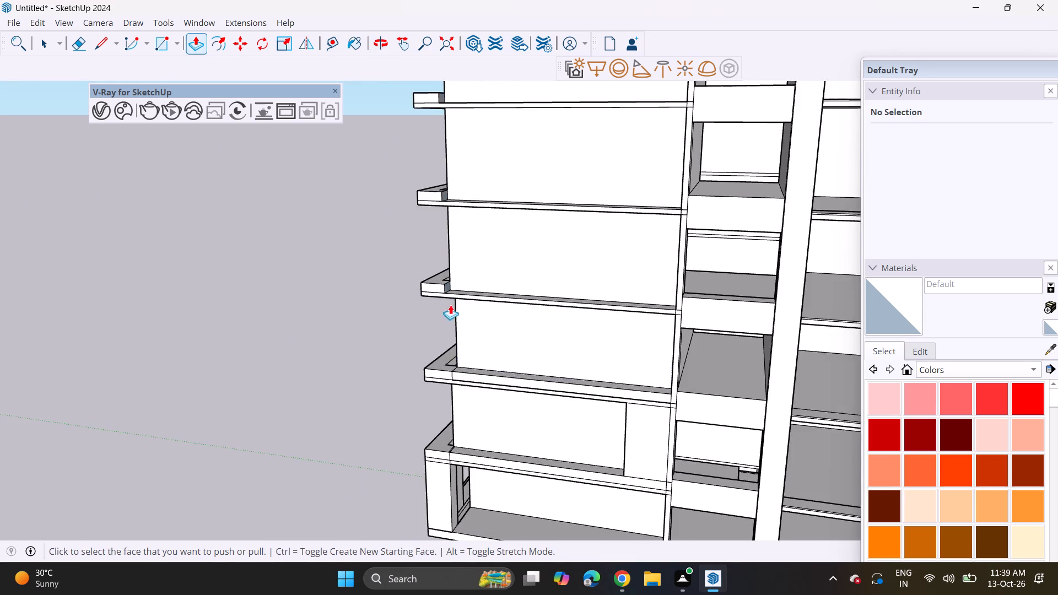
scroll(450, 293, up, 4)
click(445, 285)
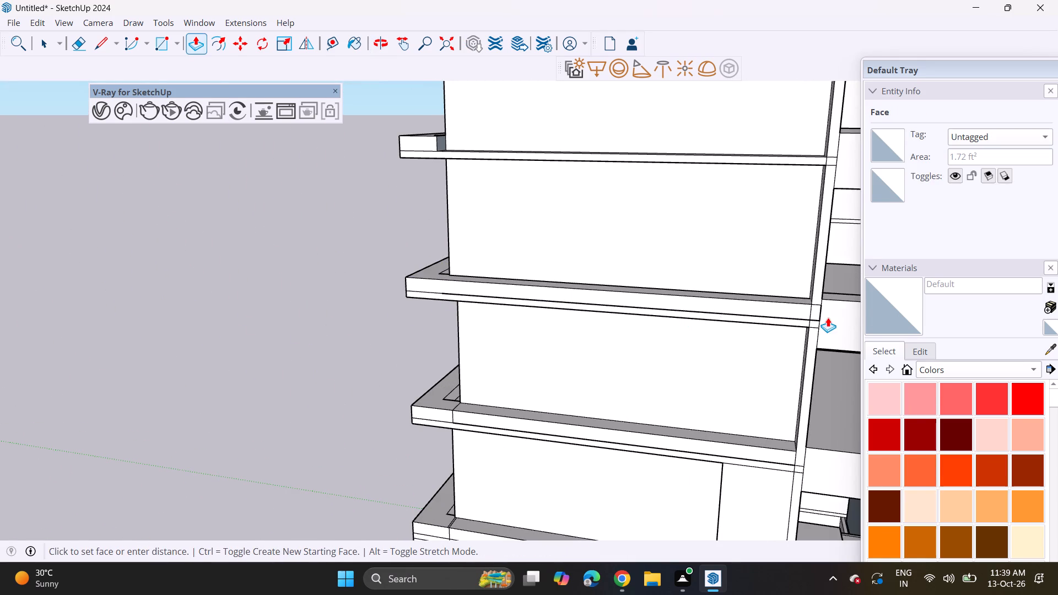
click(809, 326)
Draw lines across the front and side ledge tops near the corner and push/pull the L-shaped portion up to the ledge above.
middle_drag(519, 354, 745, 323)
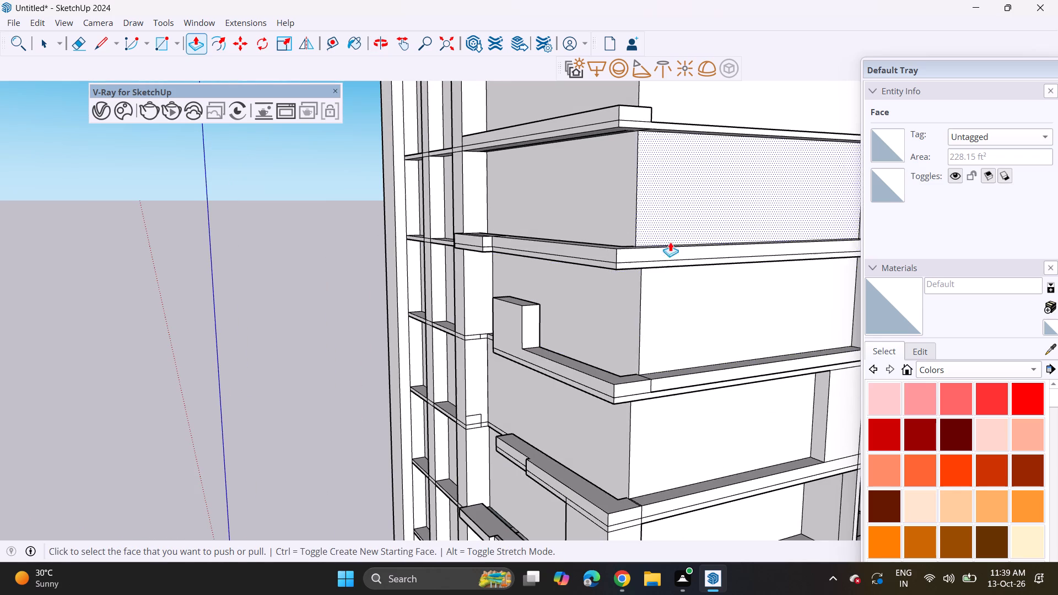
middle_drag(647, 234, 595, 367)
click(105, 48)
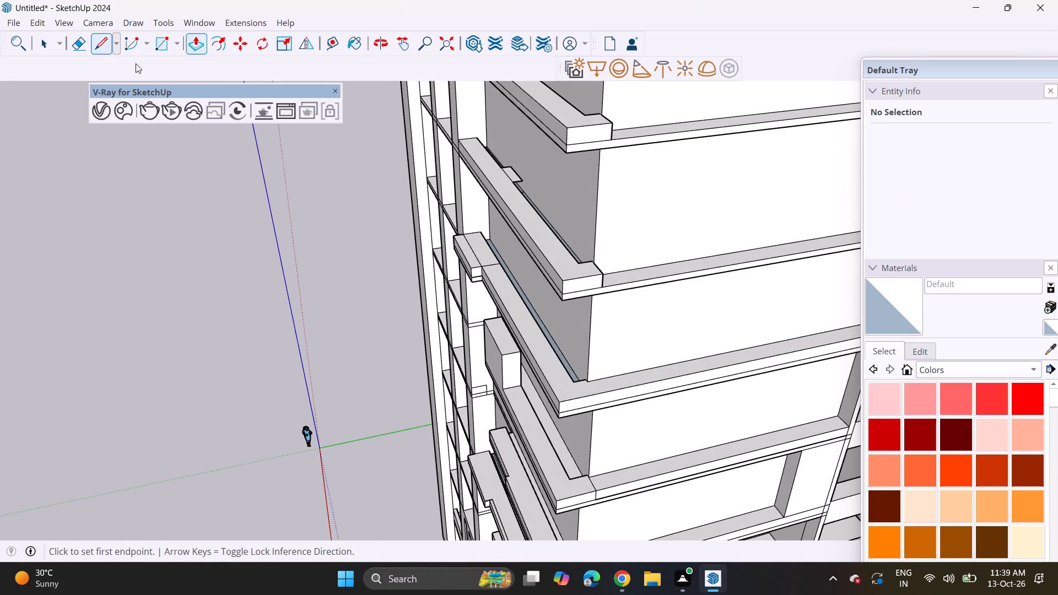
drag(533, 367, 538, 366)
click(559, 360)
click(591, 385)
click(598, 398)
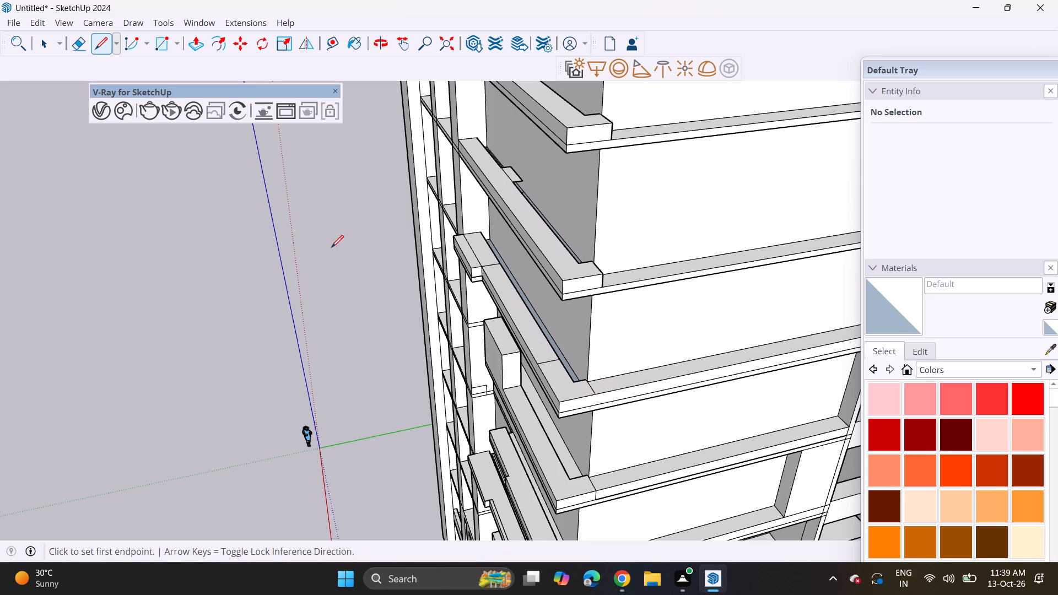
click(192, 42)
click(564, 377)
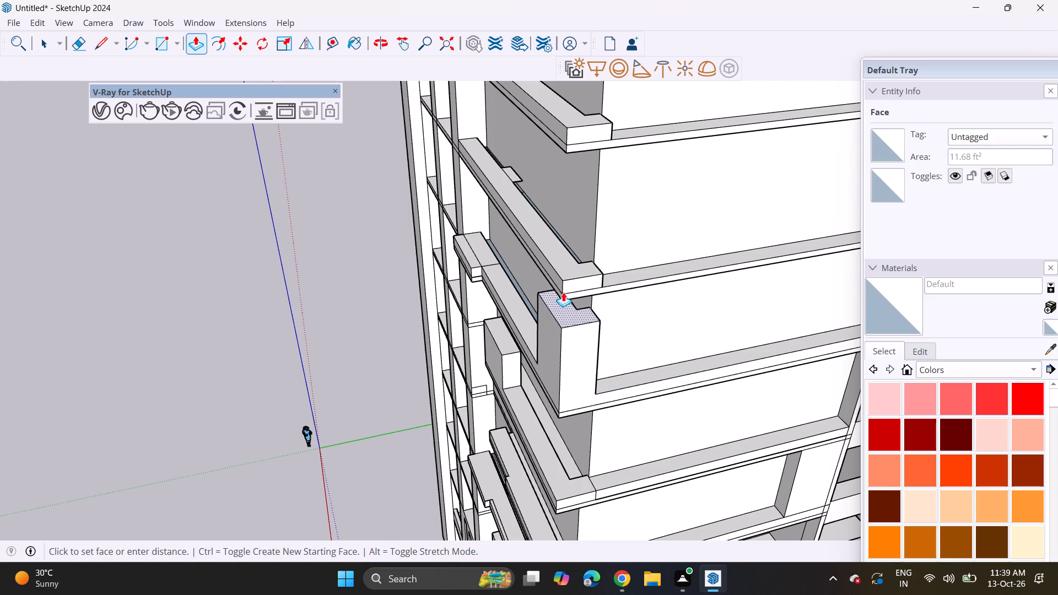
middle_drag(569, 294, 600, 156)
click(601, 146)
Extend the raised corner block one storey higher along its side ledge to the ledge's far end with Push/Pull.
scroll(593, 344, down, 6)
middle_drag(684, 297, 553, 363)
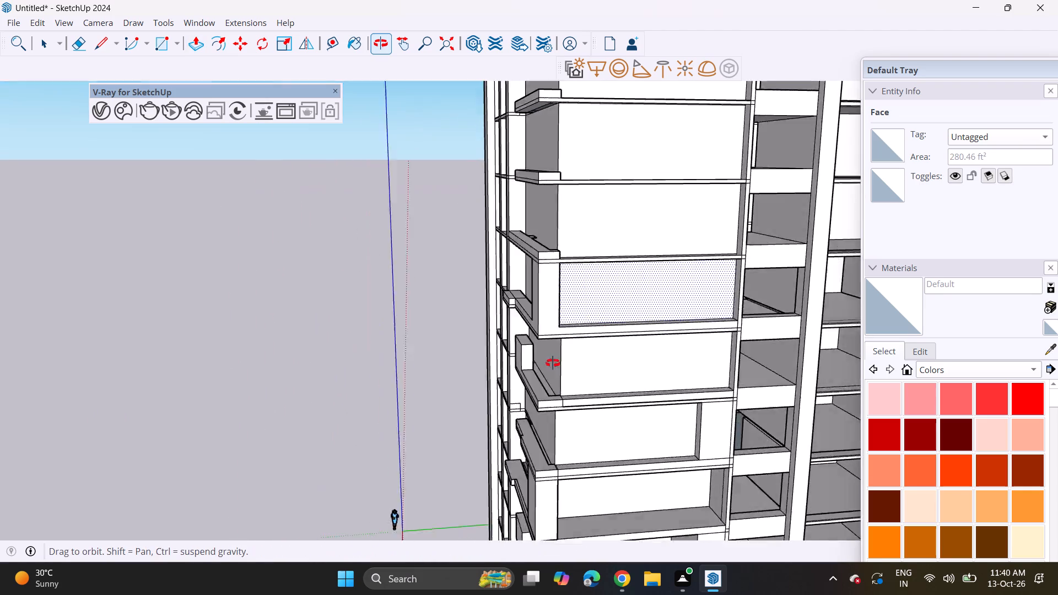
middle_drag(553, 363, 454, 400)
scroll(458, 328, up, 3)
click(457, 287)
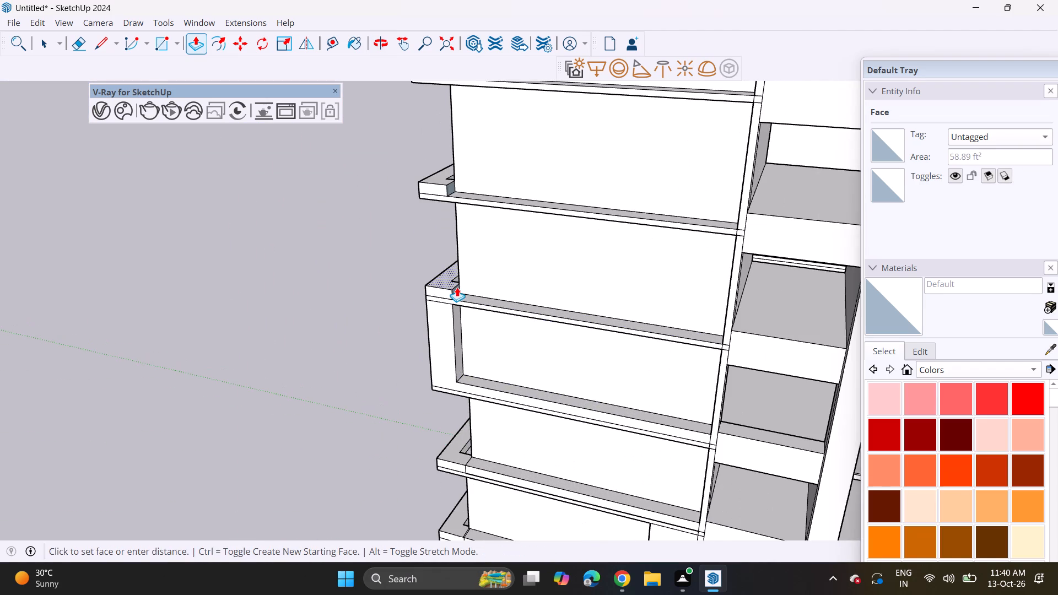
key(Escape)
click(456, 295)
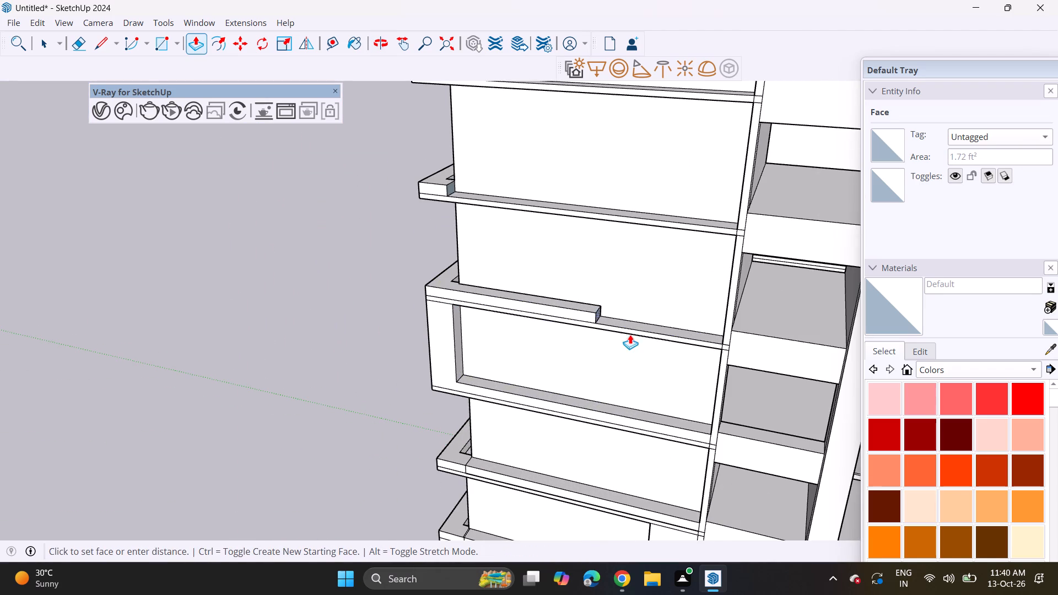
click(720, 346)
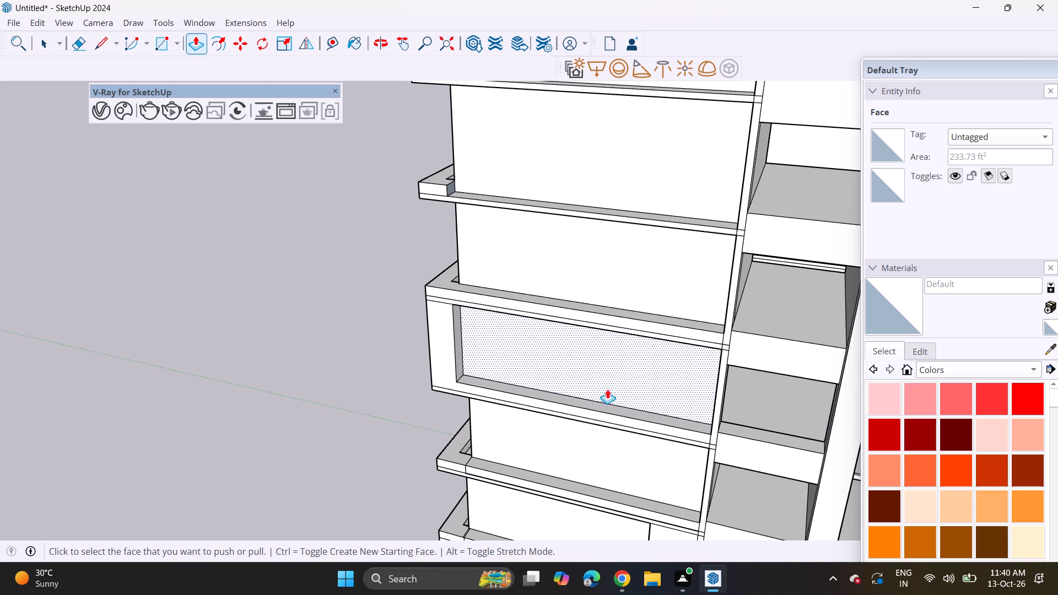
Draw a line across that side ledge's top near its far end and push/pull the end portion up to the ledge above as a pier.
click(105, 33)
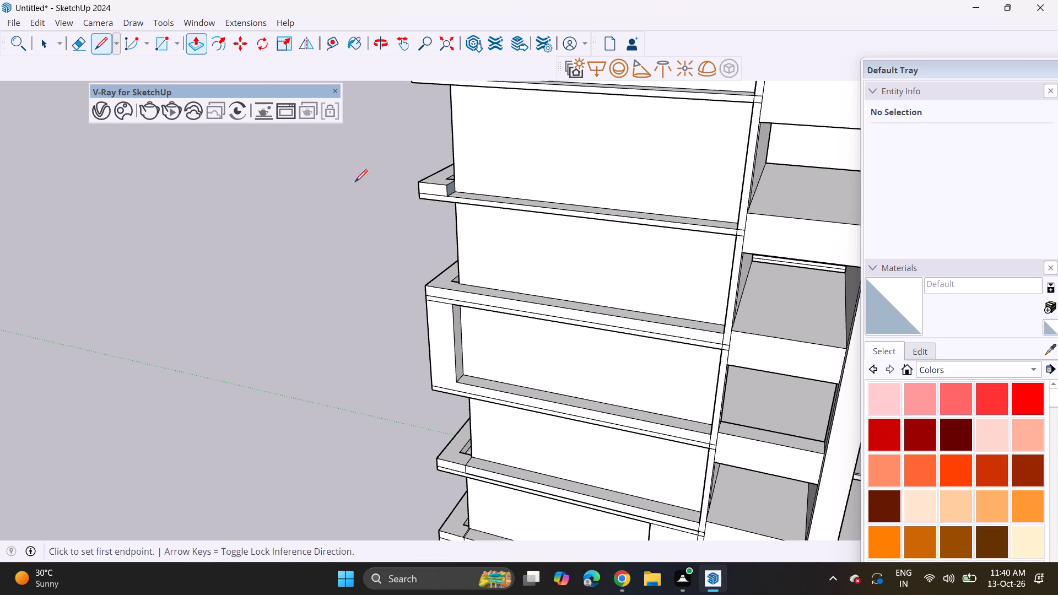
middle_drag(625, 318, 649, 350)
scroll(714, 371, up, 3)
click(703, 347)
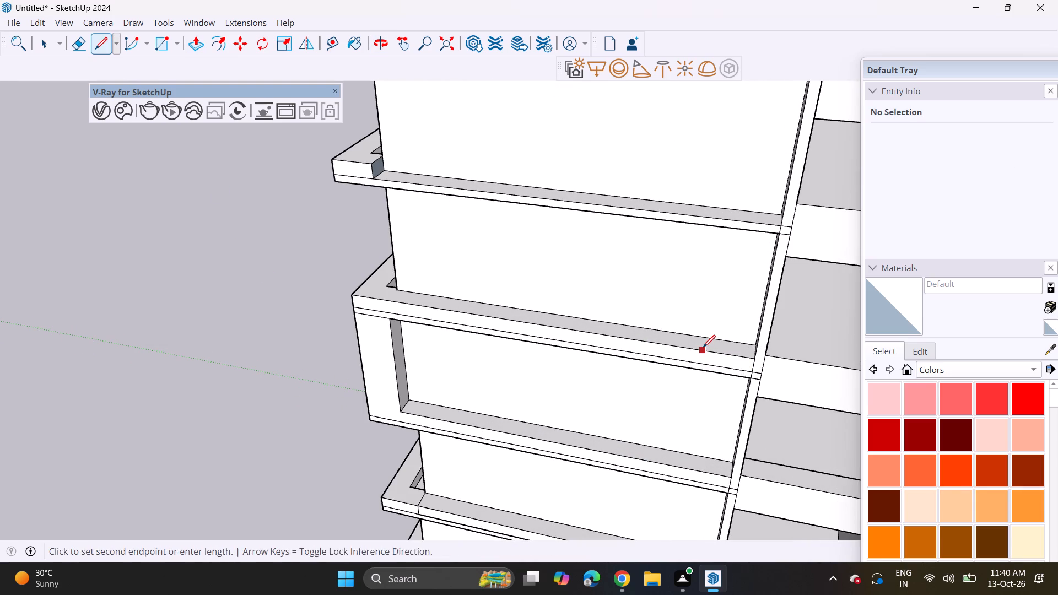
click(705, 336)
click(190, 46)
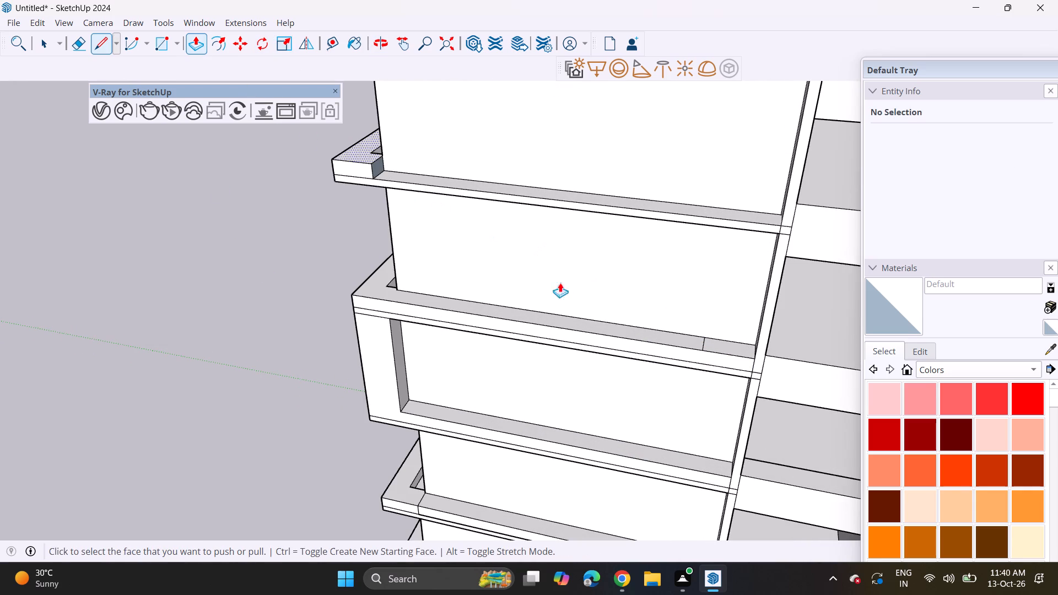
click(735, 346)
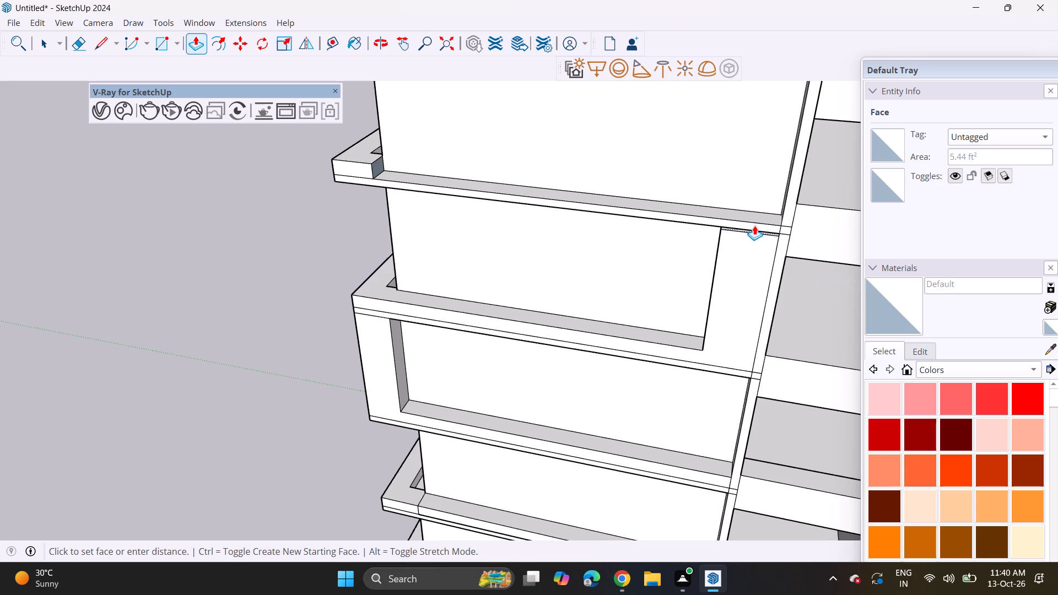
click(755, 222)
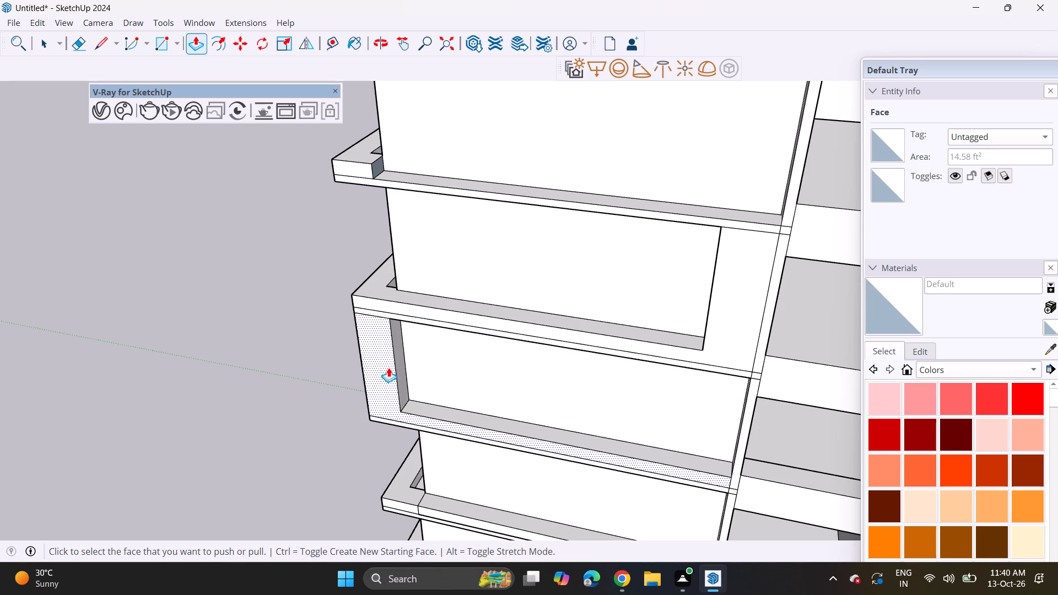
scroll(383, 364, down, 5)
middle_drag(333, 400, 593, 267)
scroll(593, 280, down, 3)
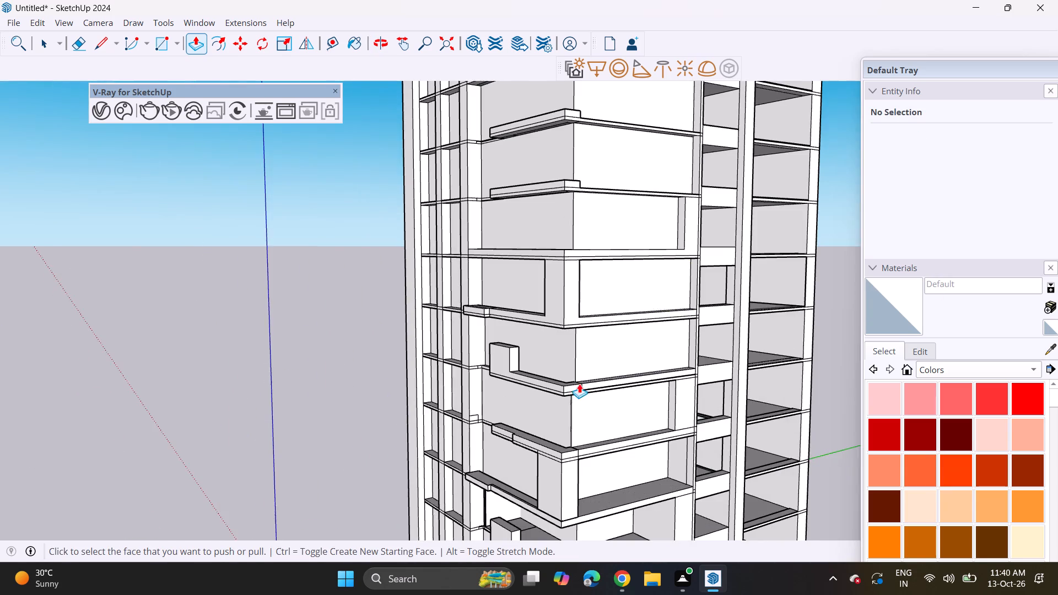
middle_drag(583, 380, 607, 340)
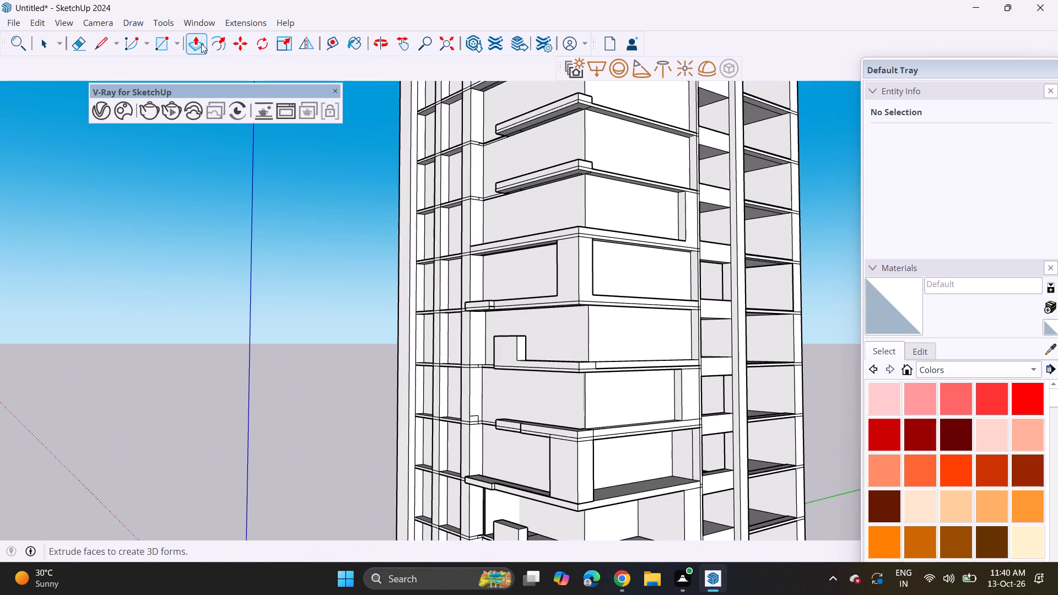
Recess the side wall between the corner and the end pier of the storey just given a pier, using repeated Push/Pull.
click(201, 44)
click(644, 402)
click(628, 393)
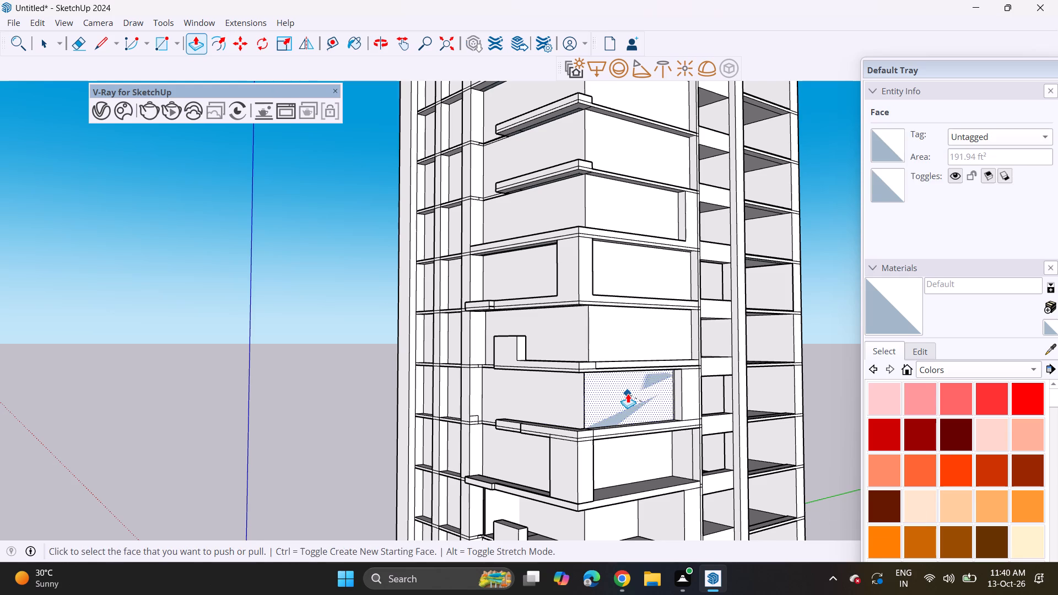
click(636, 407)
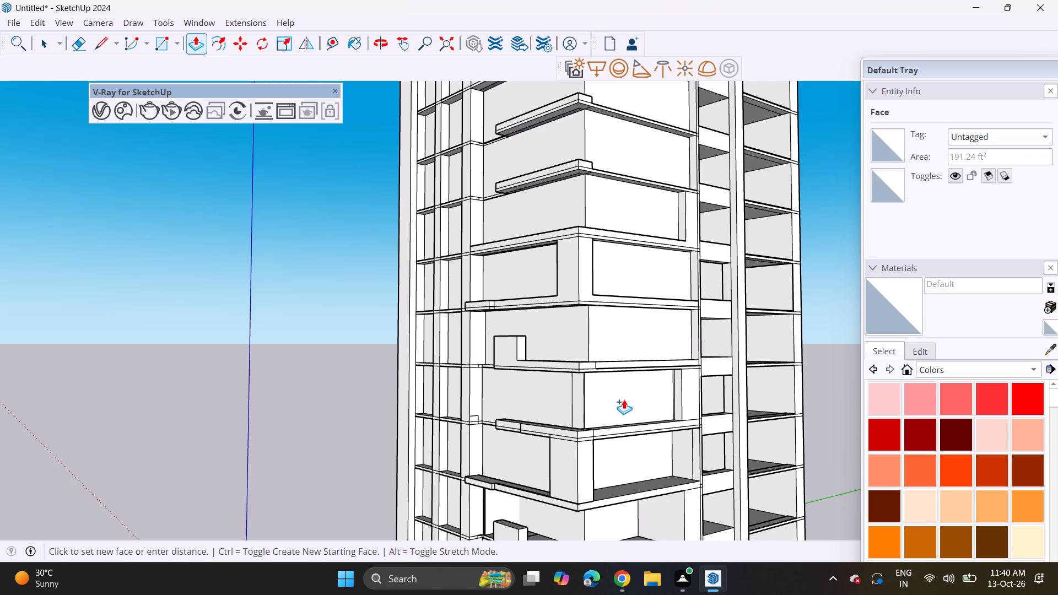
click(624, 399)
click(641, 408)
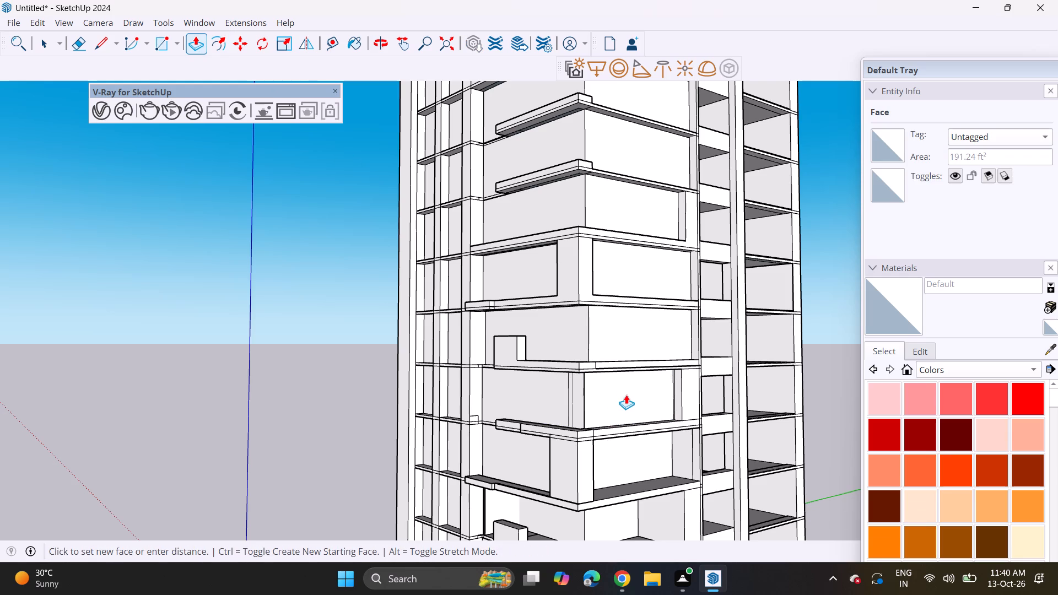
click(626, 394)
click(631, 403)
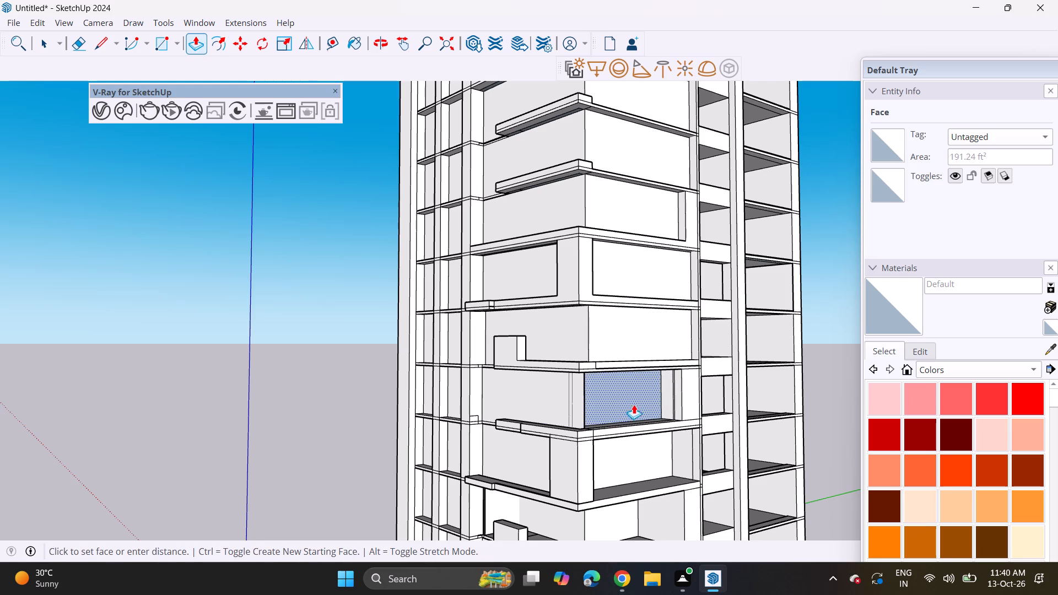
click(630, 399)
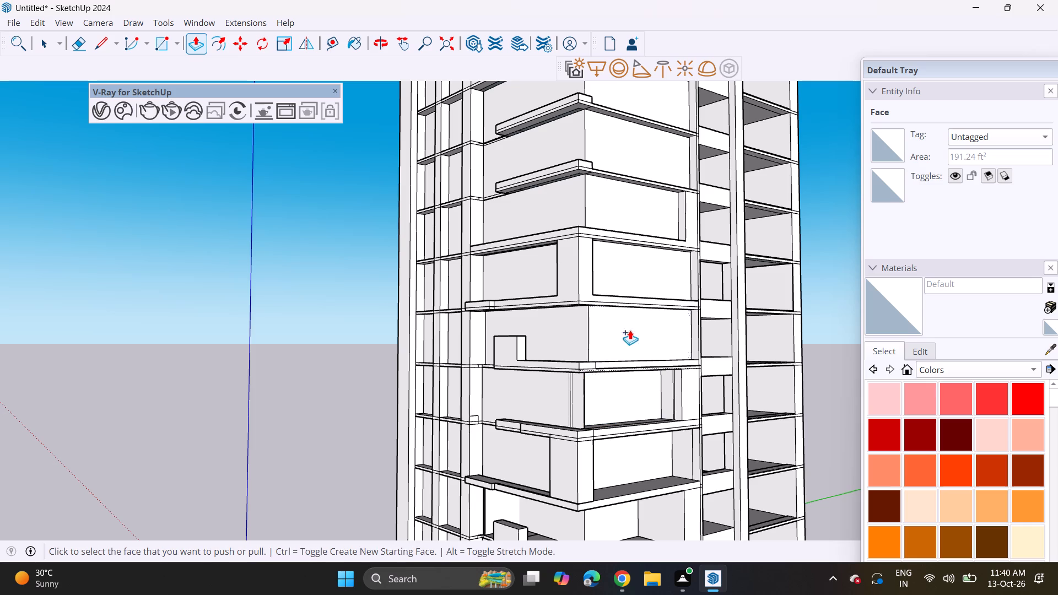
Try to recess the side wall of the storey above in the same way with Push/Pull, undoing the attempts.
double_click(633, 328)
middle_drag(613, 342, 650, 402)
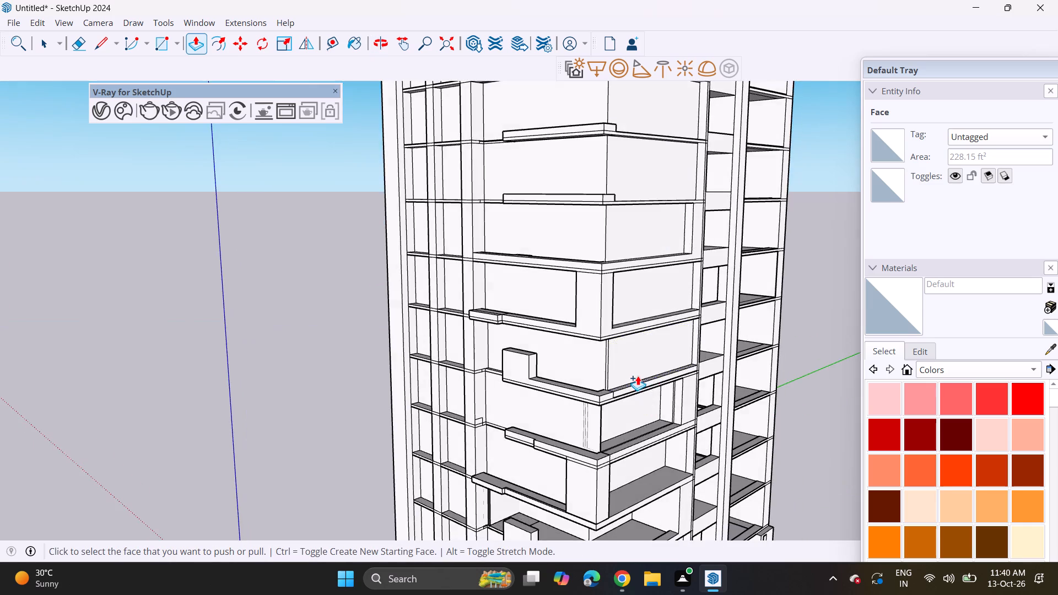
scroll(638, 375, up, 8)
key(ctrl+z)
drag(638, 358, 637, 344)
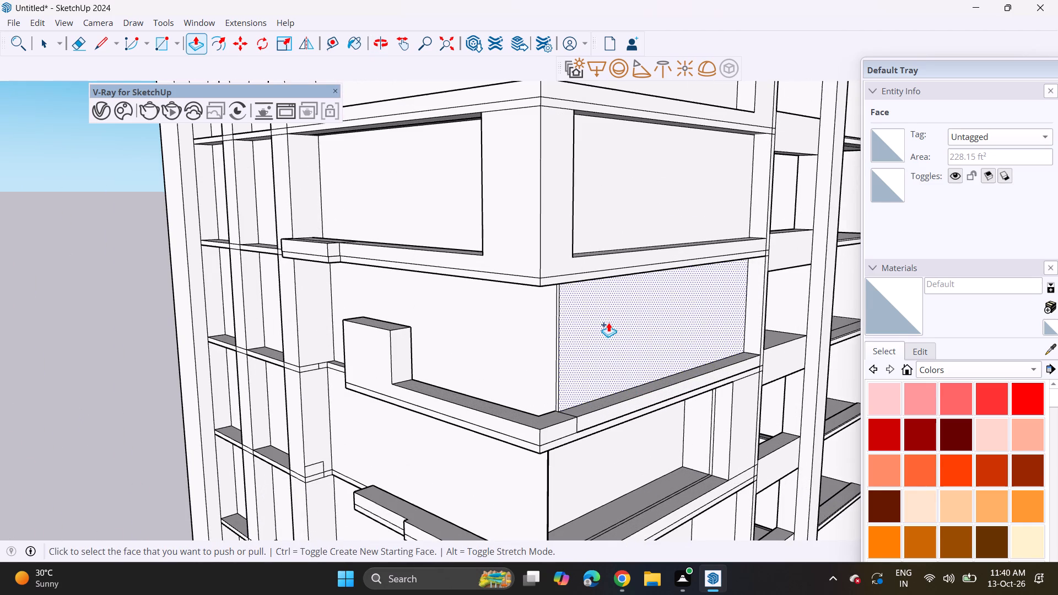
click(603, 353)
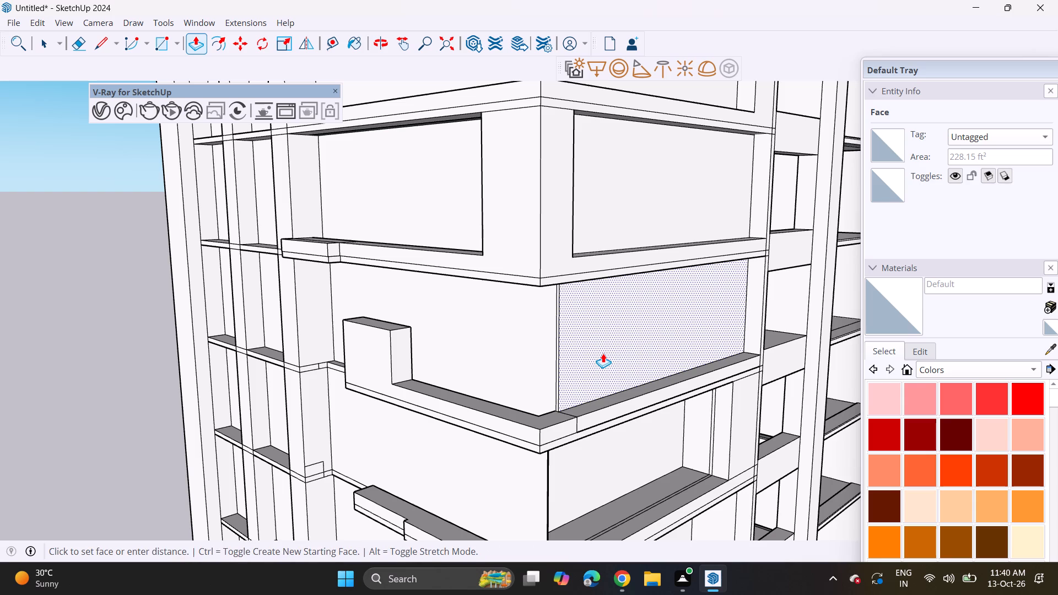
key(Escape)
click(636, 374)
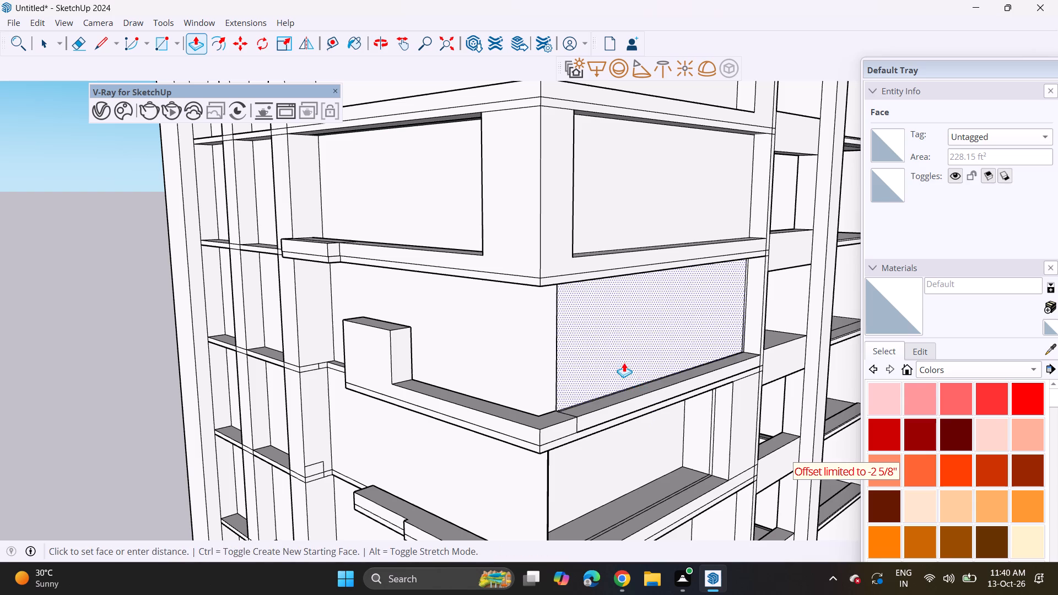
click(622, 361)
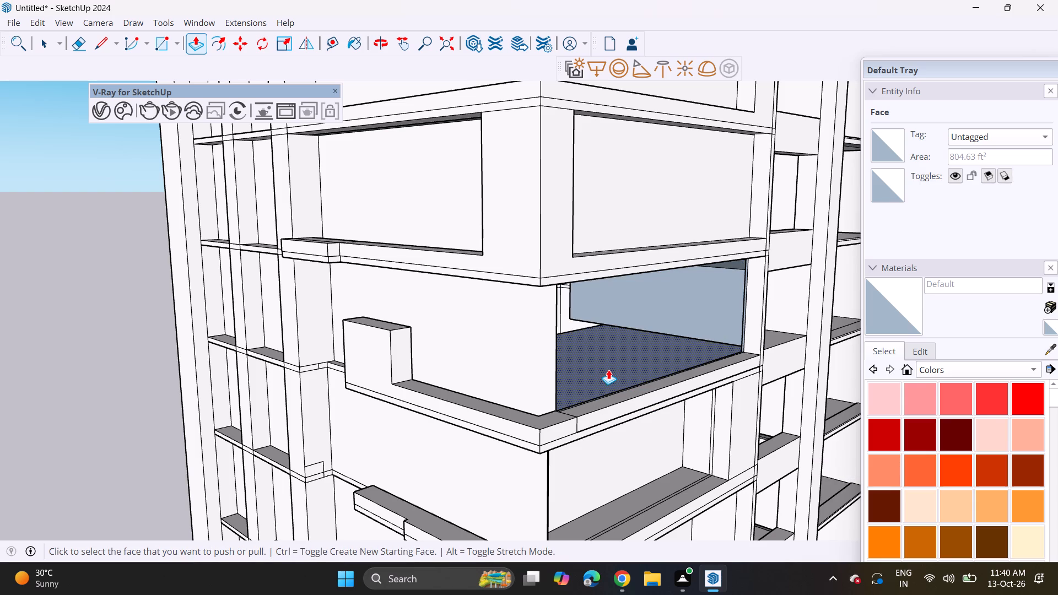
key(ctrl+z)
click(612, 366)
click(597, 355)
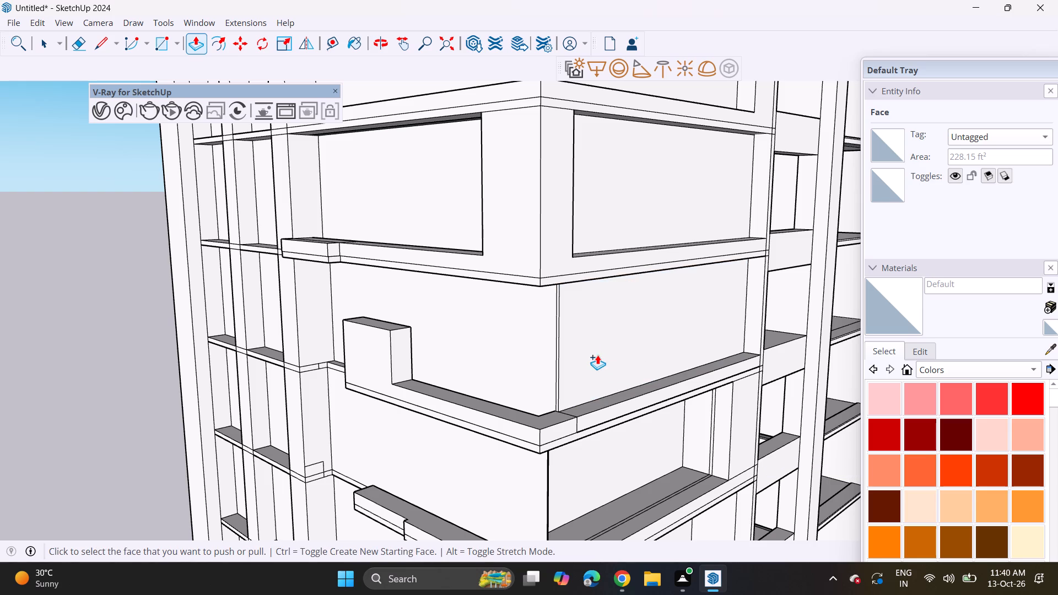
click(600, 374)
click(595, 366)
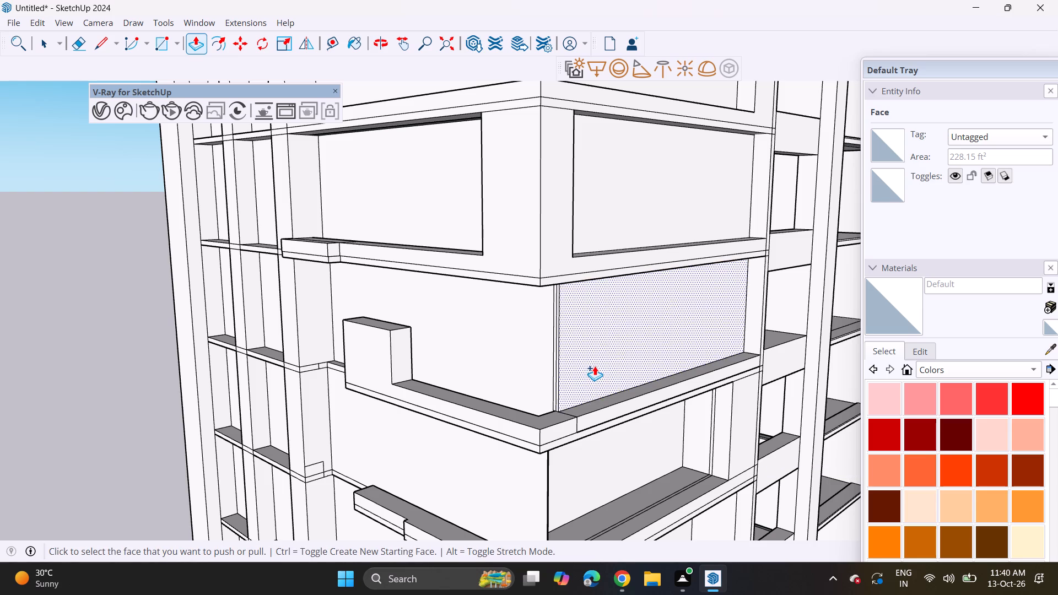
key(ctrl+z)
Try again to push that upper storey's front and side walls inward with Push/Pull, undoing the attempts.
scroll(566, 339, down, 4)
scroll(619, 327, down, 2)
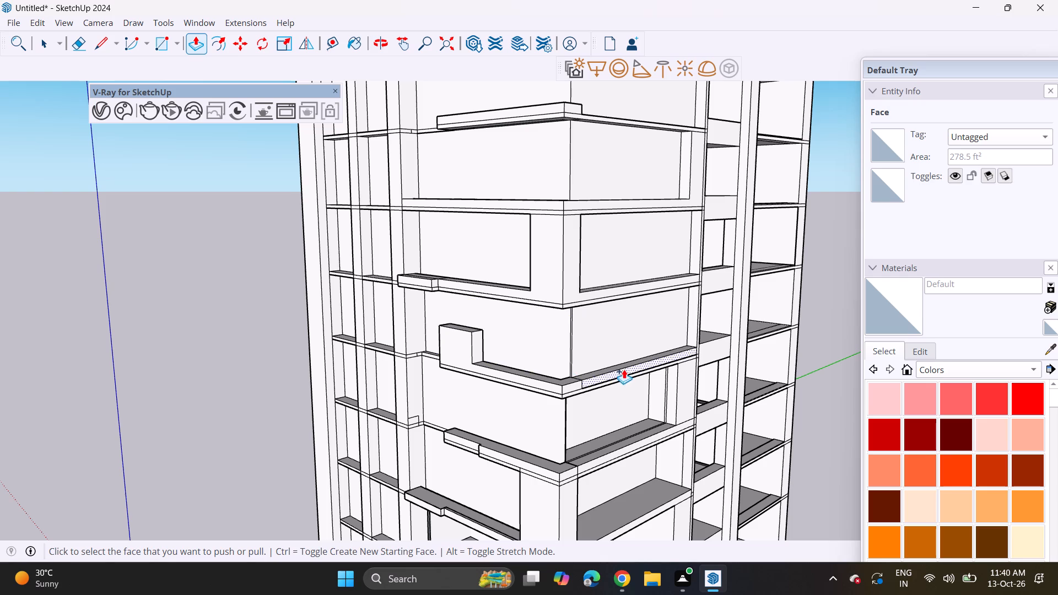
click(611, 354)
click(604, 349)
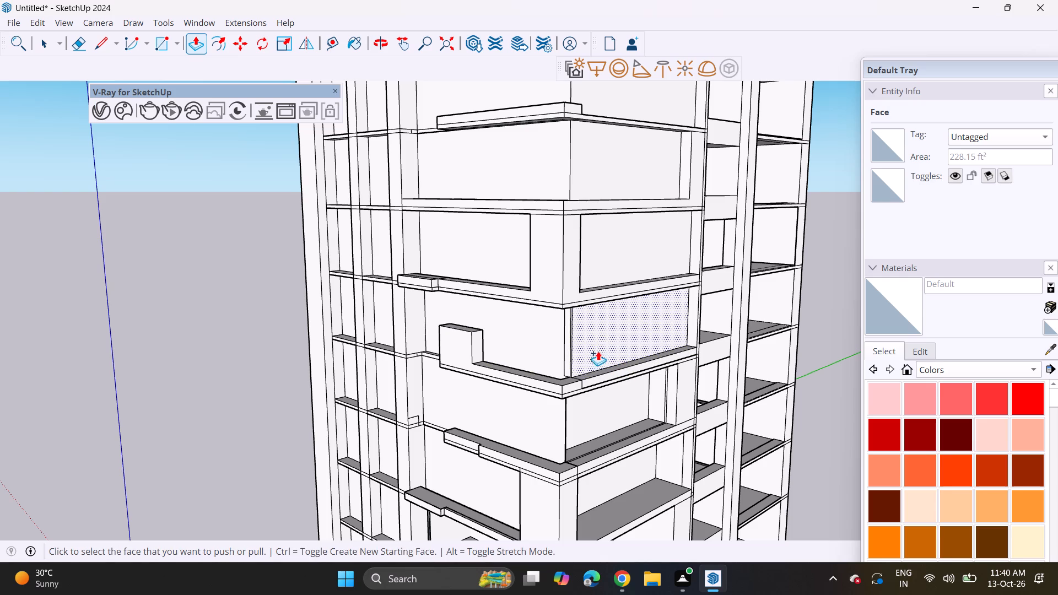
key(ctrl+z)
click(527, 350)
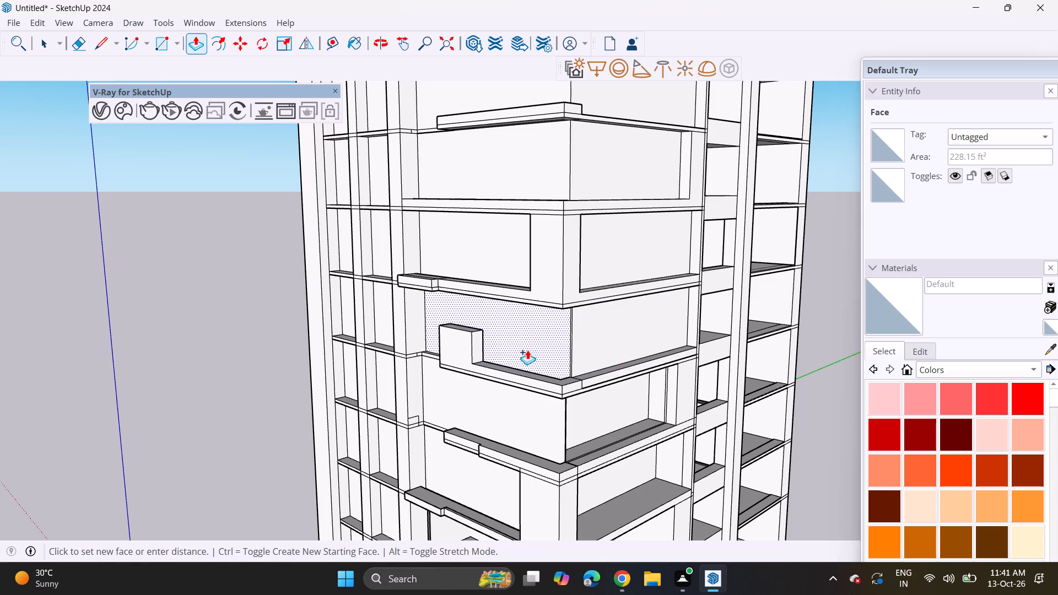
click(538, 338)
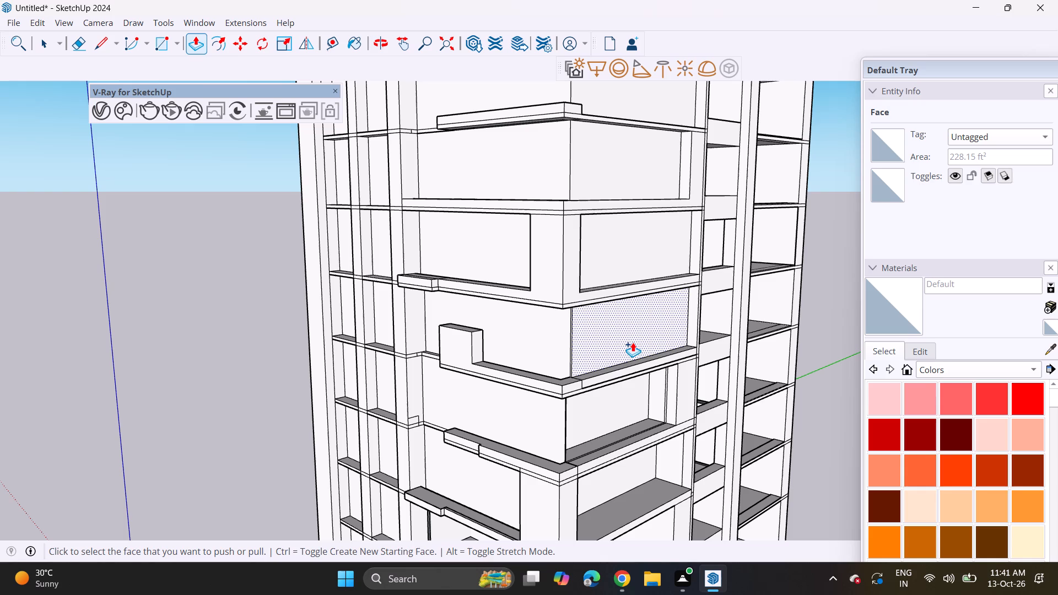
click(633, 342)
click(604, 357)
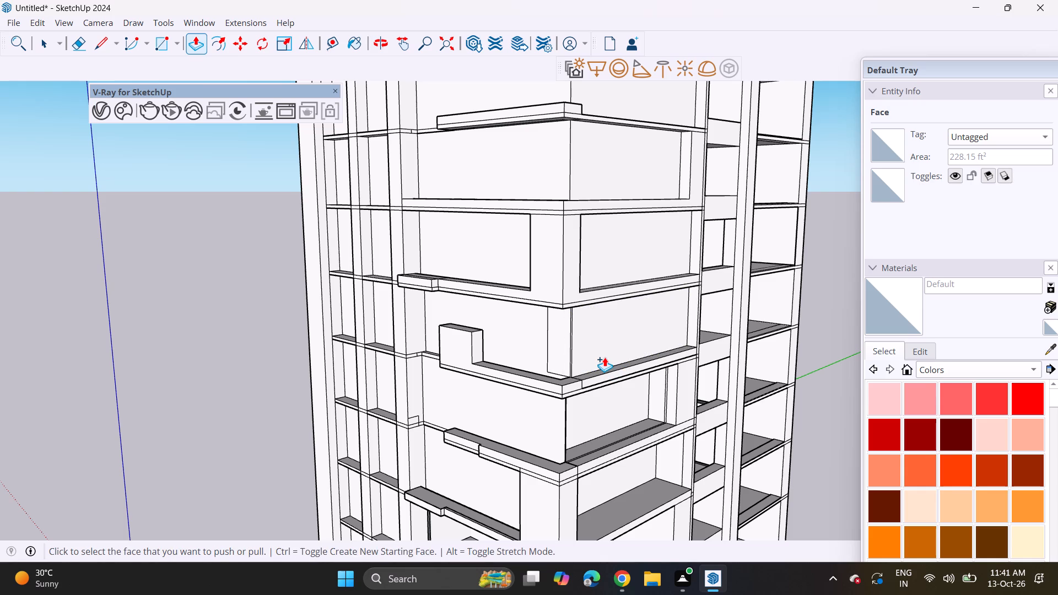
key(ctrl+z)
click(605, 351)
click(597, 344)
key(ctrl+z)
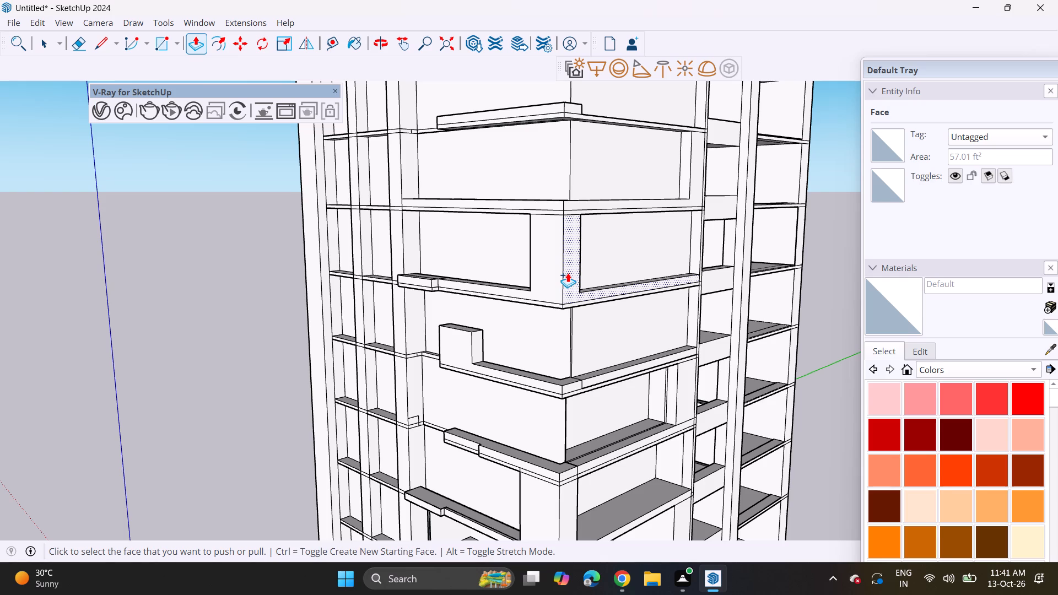
Draw a line across the top storey's front ledge near its far end and push/pull the end portion up as a parapet block.
scroll(547, 313, down, 2)
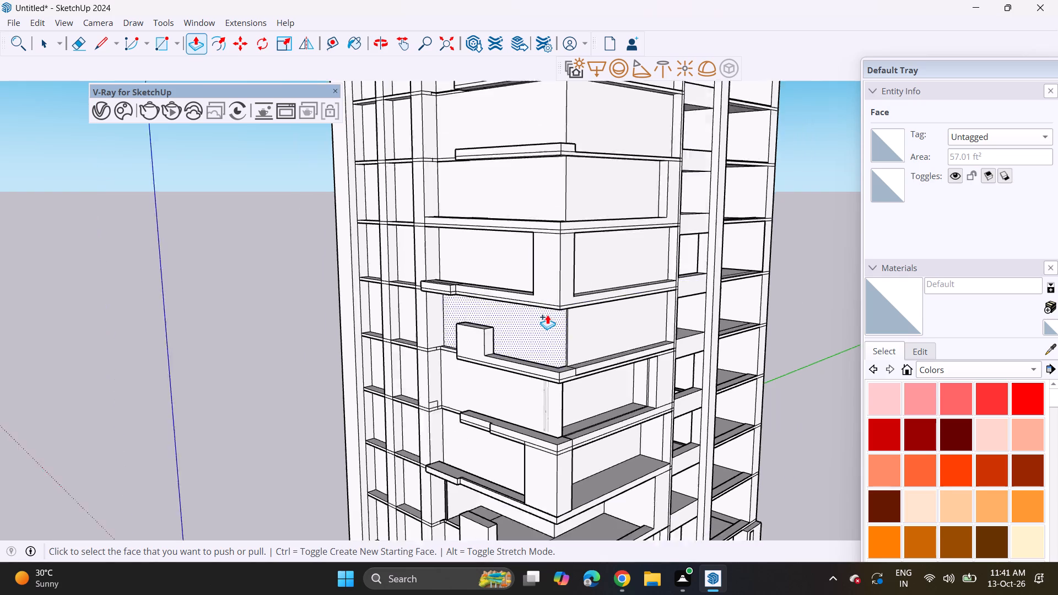
scroll(547, 315, down, 10)
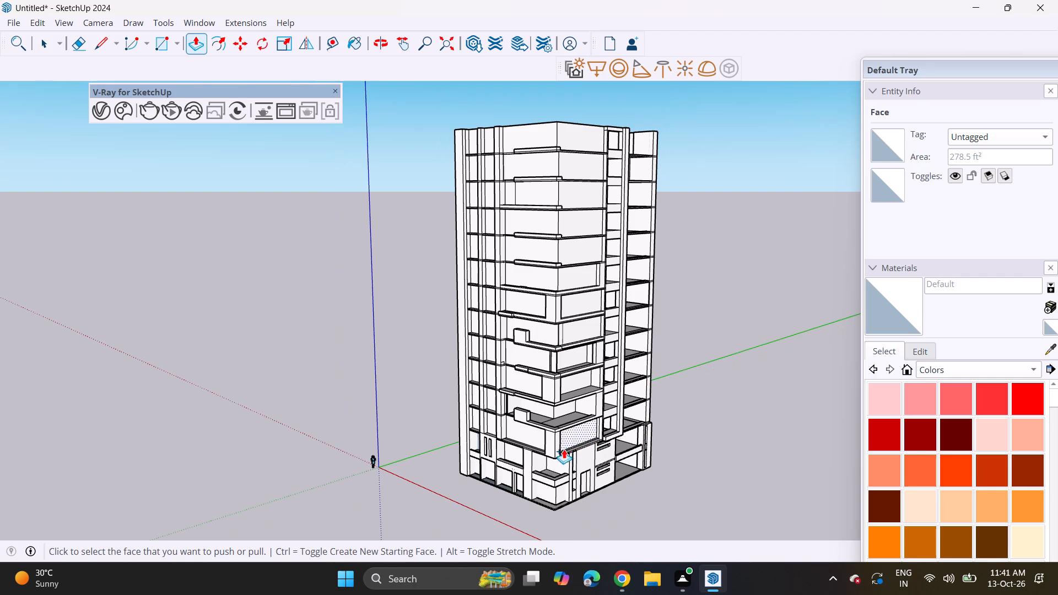
middle_drag(558, 446, 520, 394)
scroll(586, 313, up, 4)
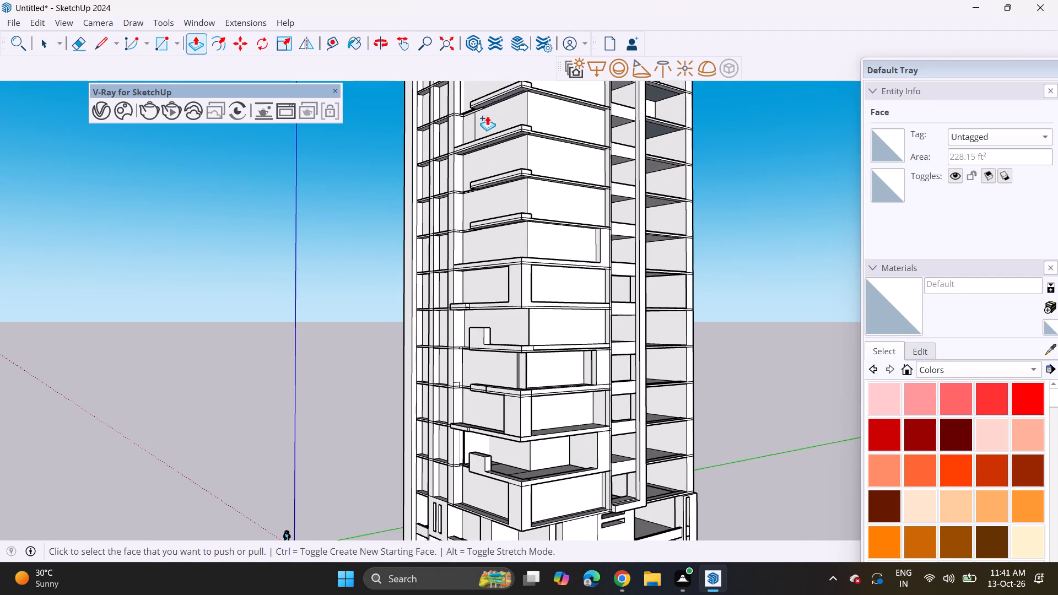
shift+middle_drag(517, 137, 488, 337)
scroll(469, 248, up, 3)
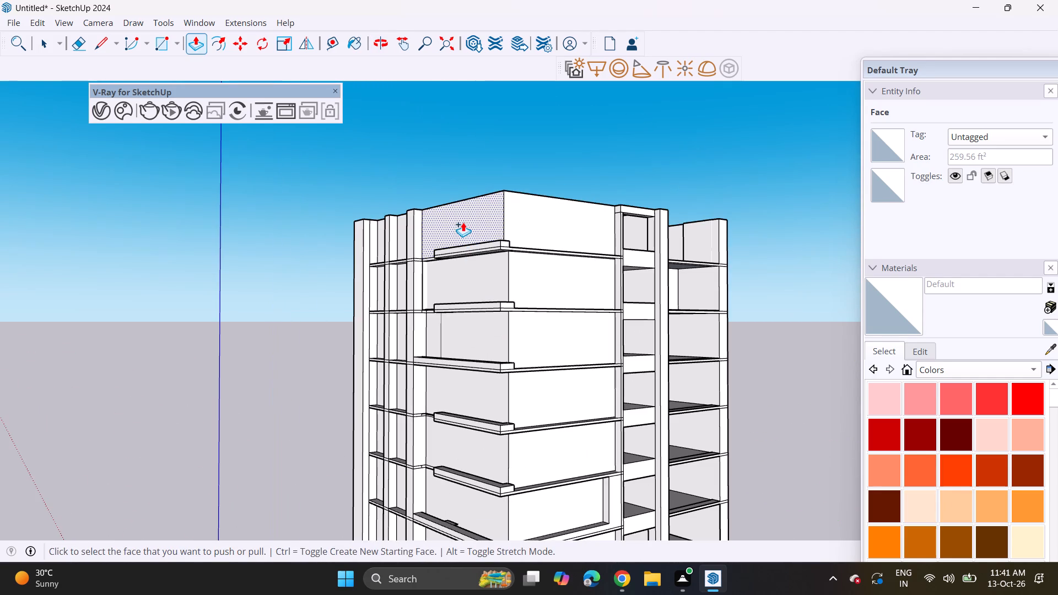
scroll(450, 217, up, 2)
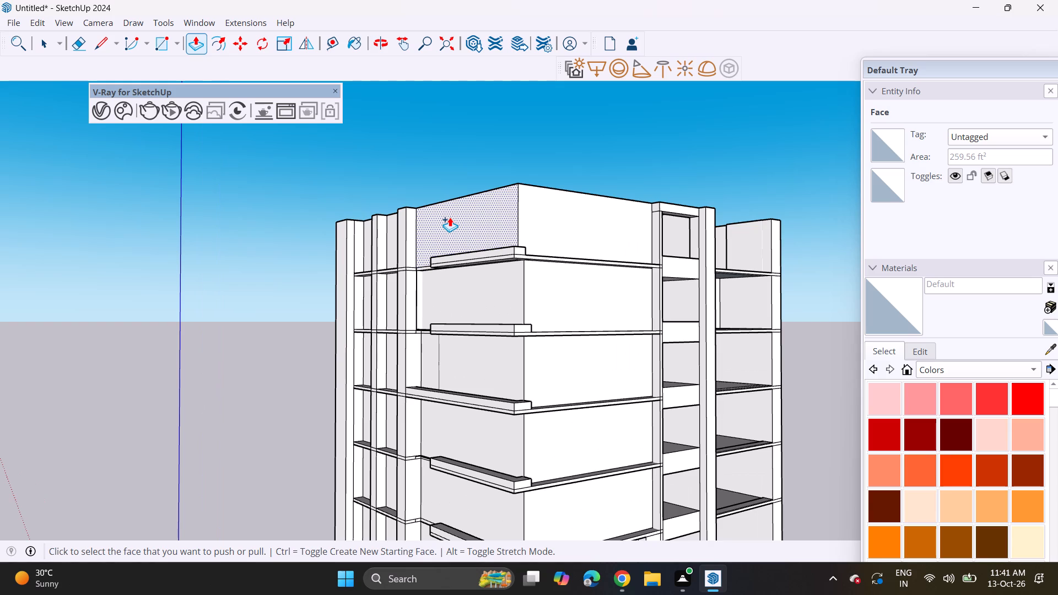
middle_drag(450, 217, 530, 360)
scroll(480, 333, up, 3)
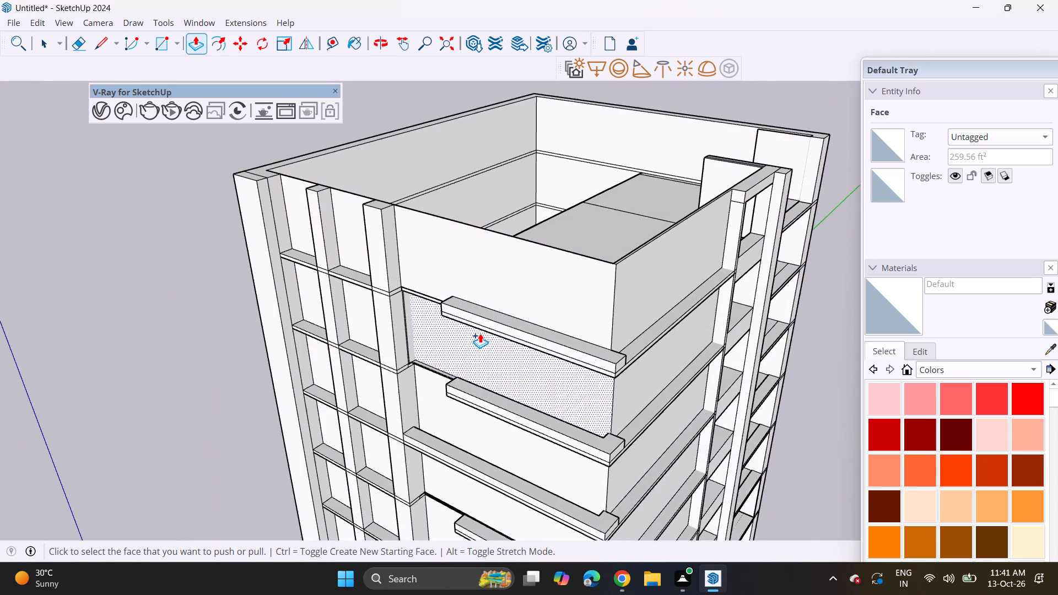
scroll(480, 333, up, 3)
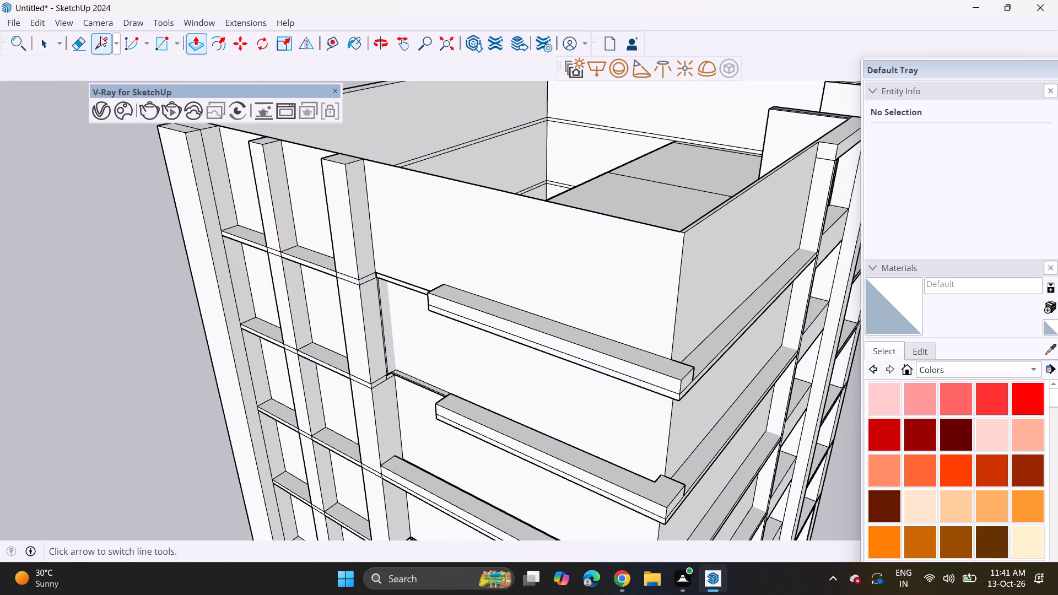
click(100, 36)
click(490, 314)
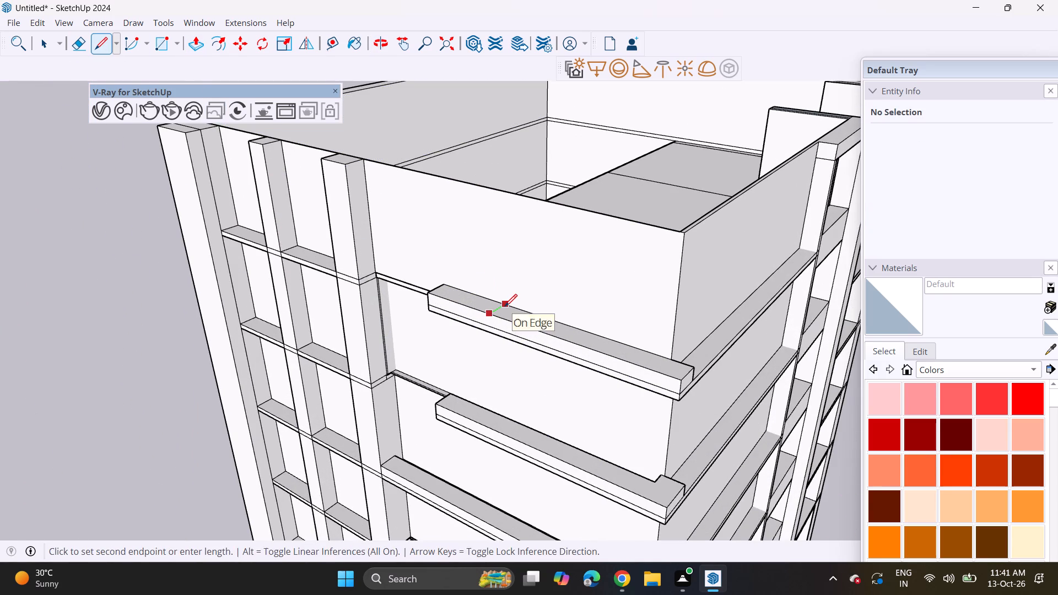
click(505, 306)
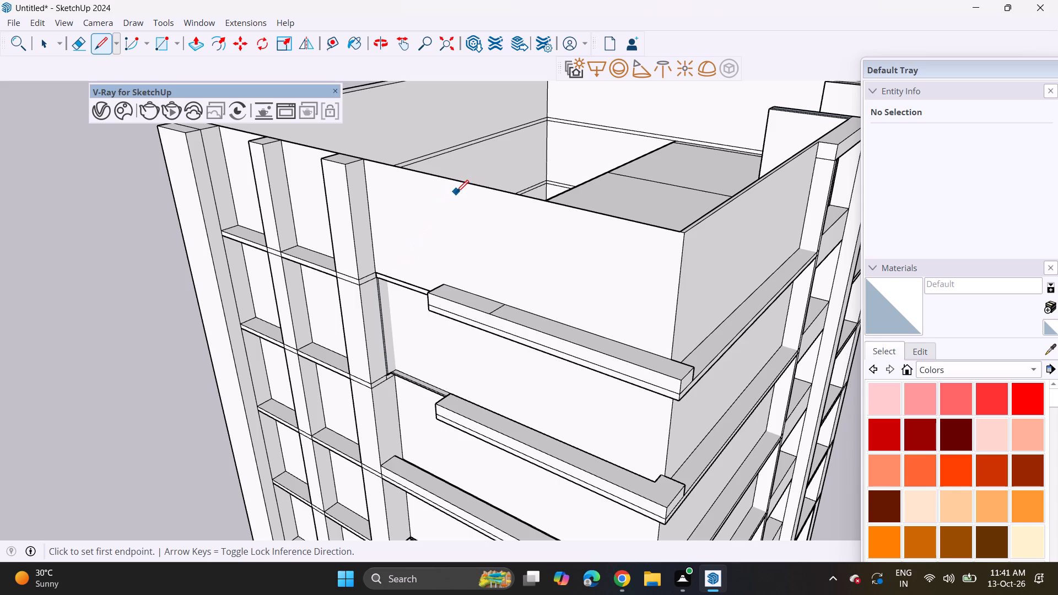
middle_drag(482, 301, 449, 301)
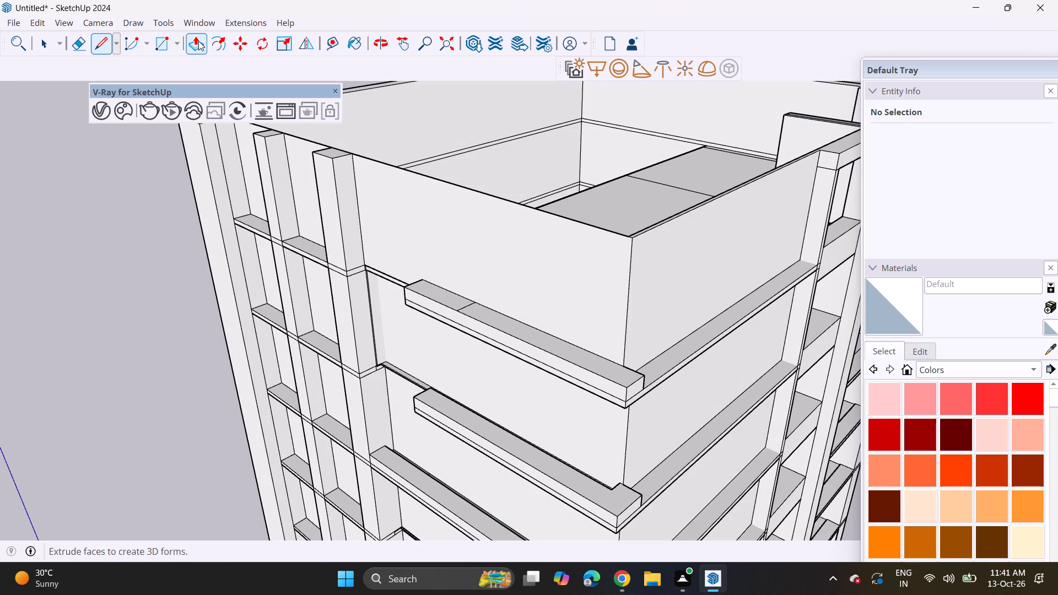
drag(197, 42, 203, 46)
click(458, 304)
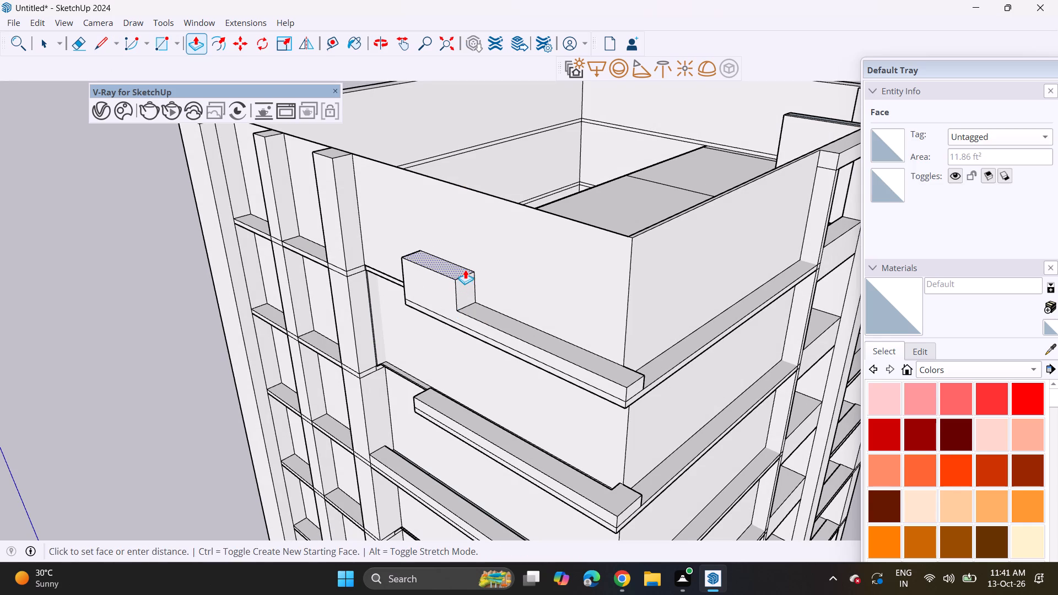
click(467, 266)
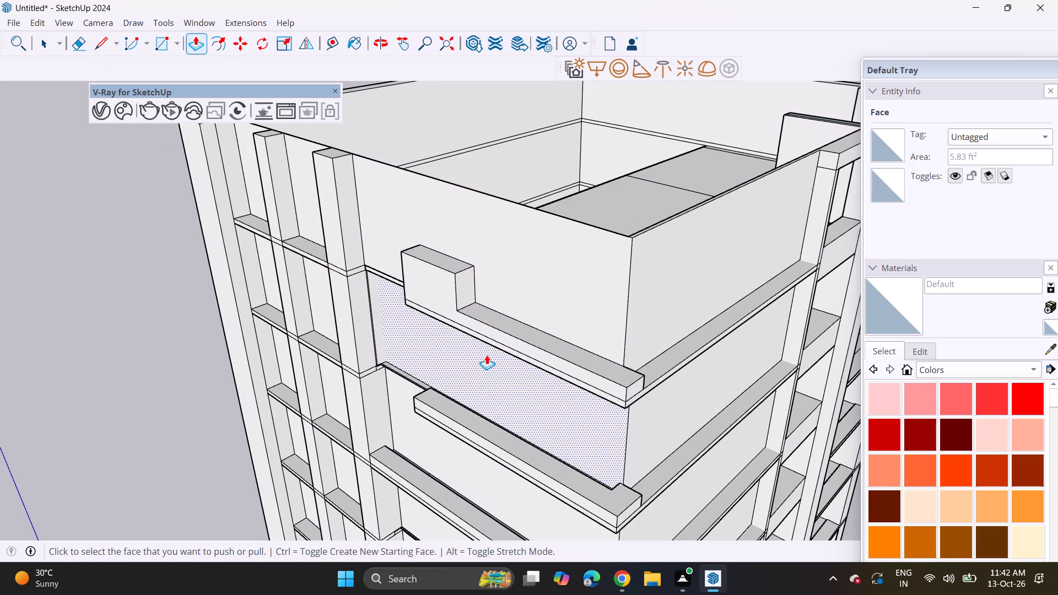
Push/pull the end face of the top storey's raised ledge at the corner along the side wall to the end pier.
middle_drag(618, 402, 280, 404)
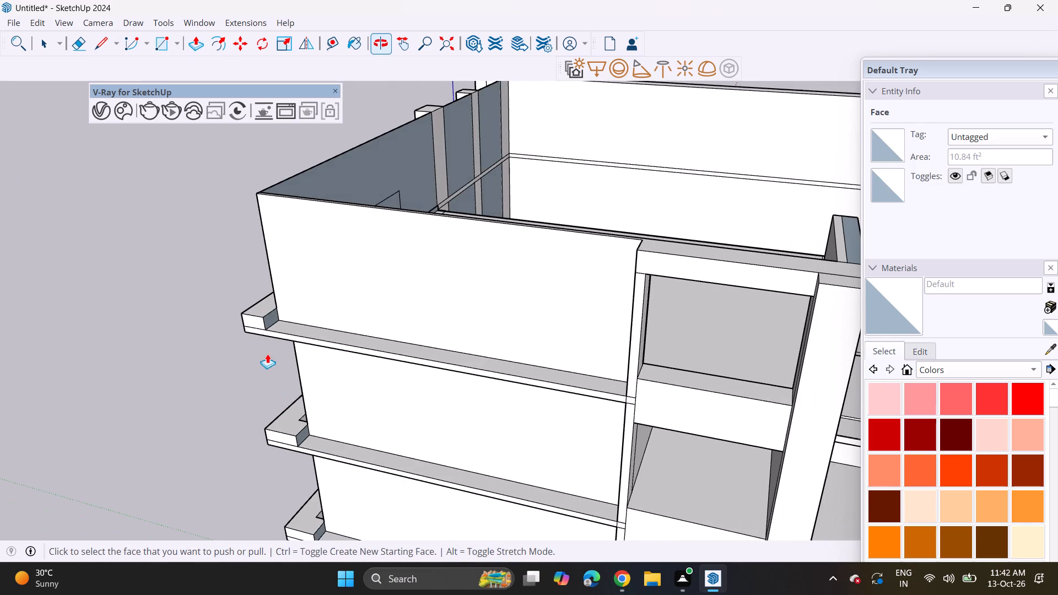
click(271, 320)
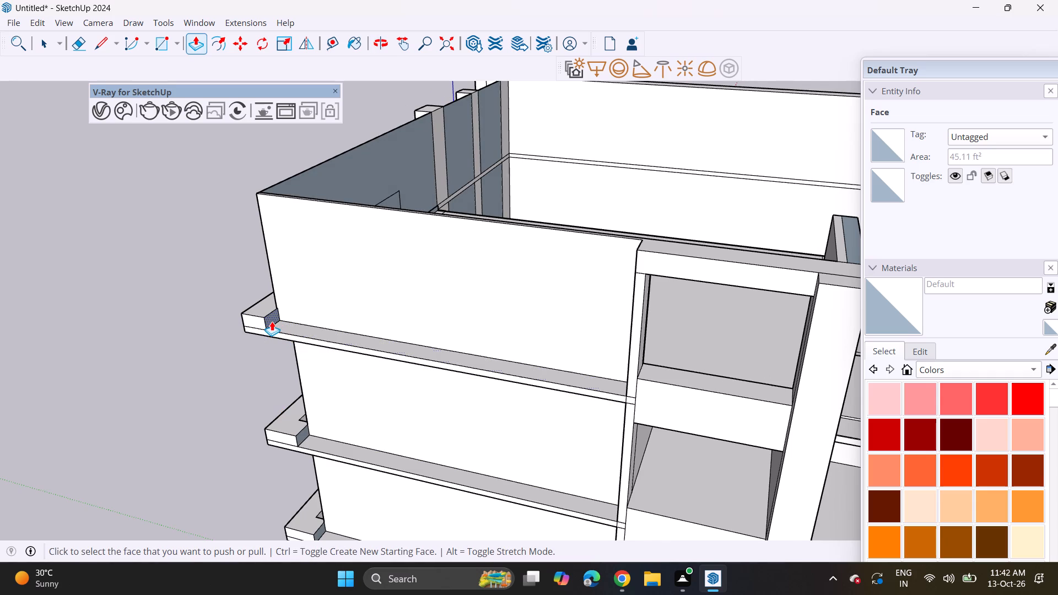
click(272, 321)
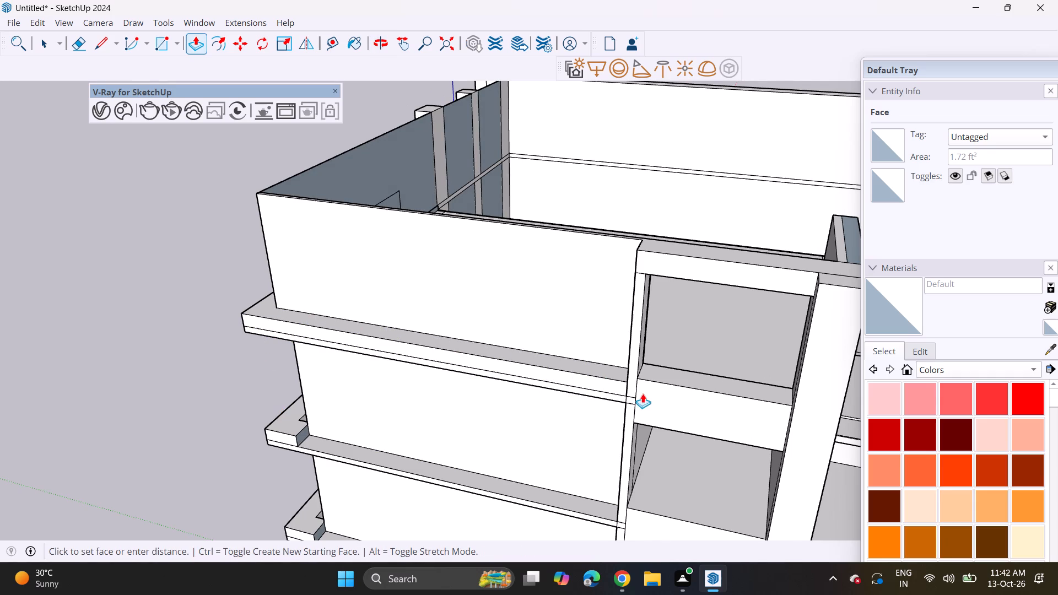
click(628, 388)
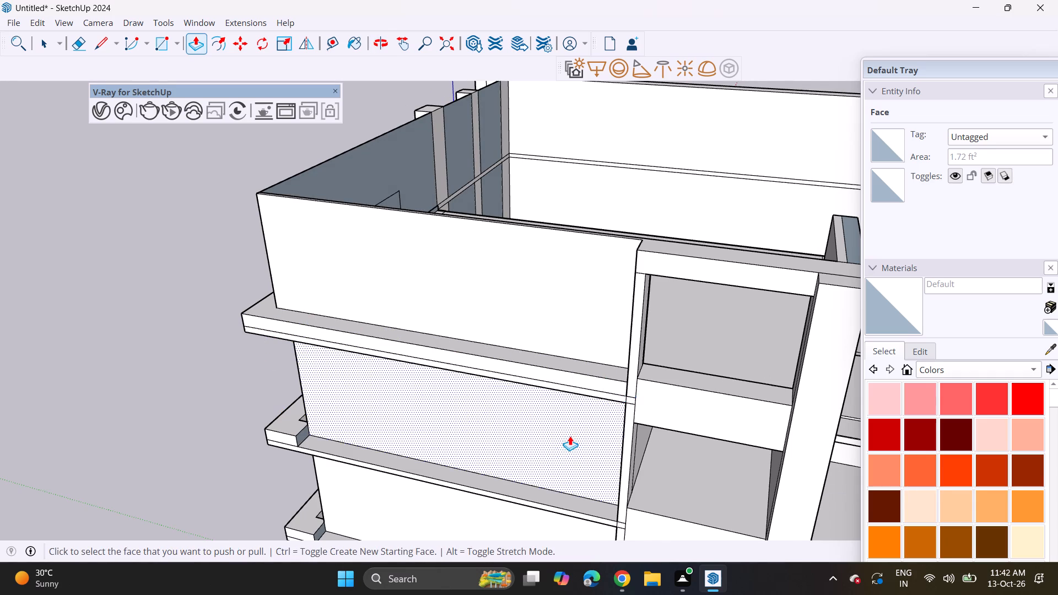
Draw a line across the underside of that side ledge near its far end and push/pull the end portion down to the ledge below as a side pier.
middle_drag(570, 436, 733, 252)
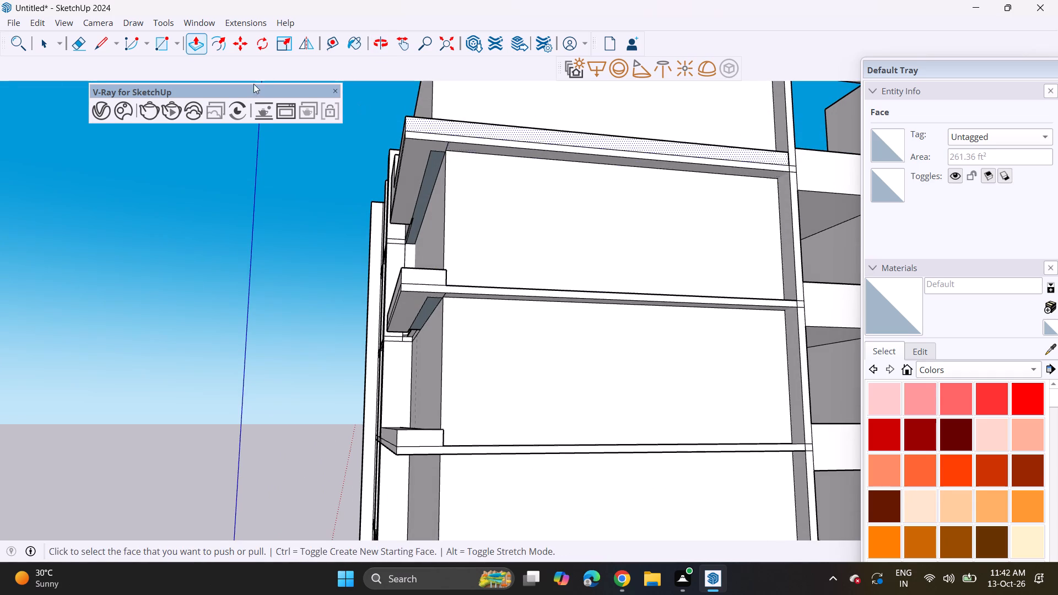
drag(92, 43, 99, 44)
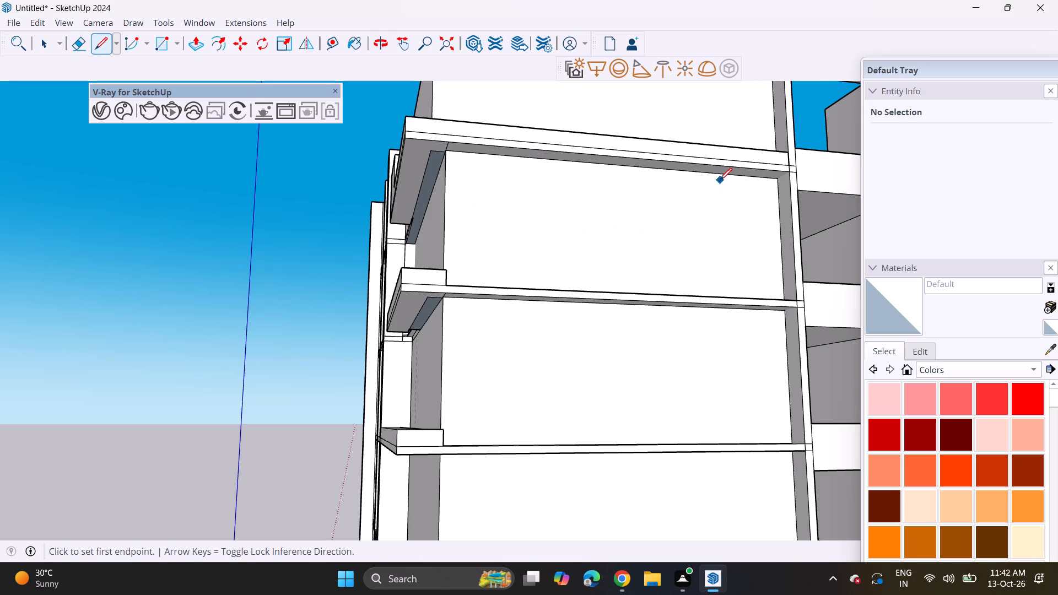
click(725, 175)
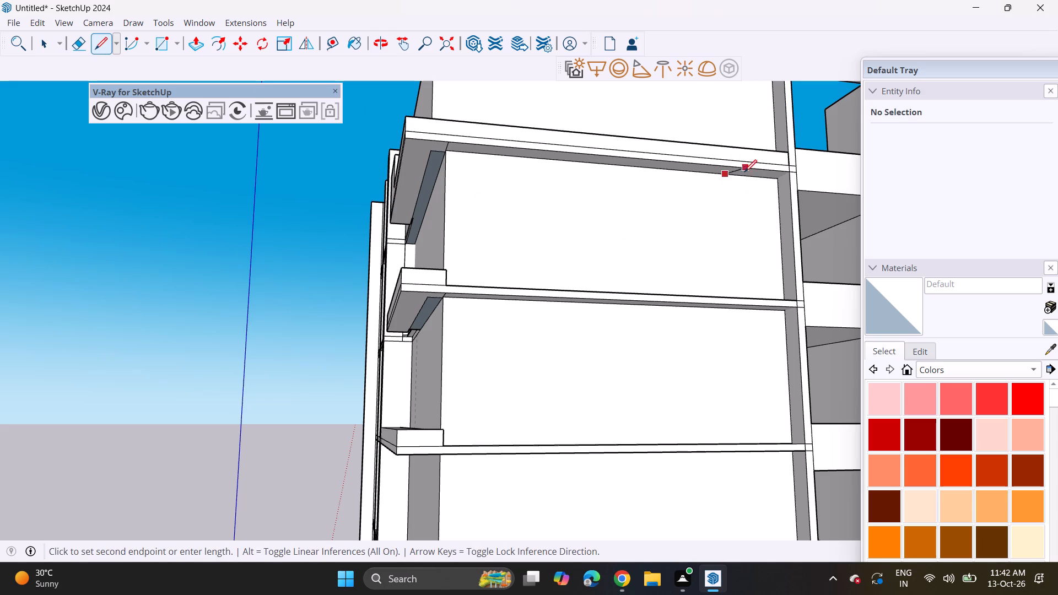
click(738, 165)
click(201, 37)
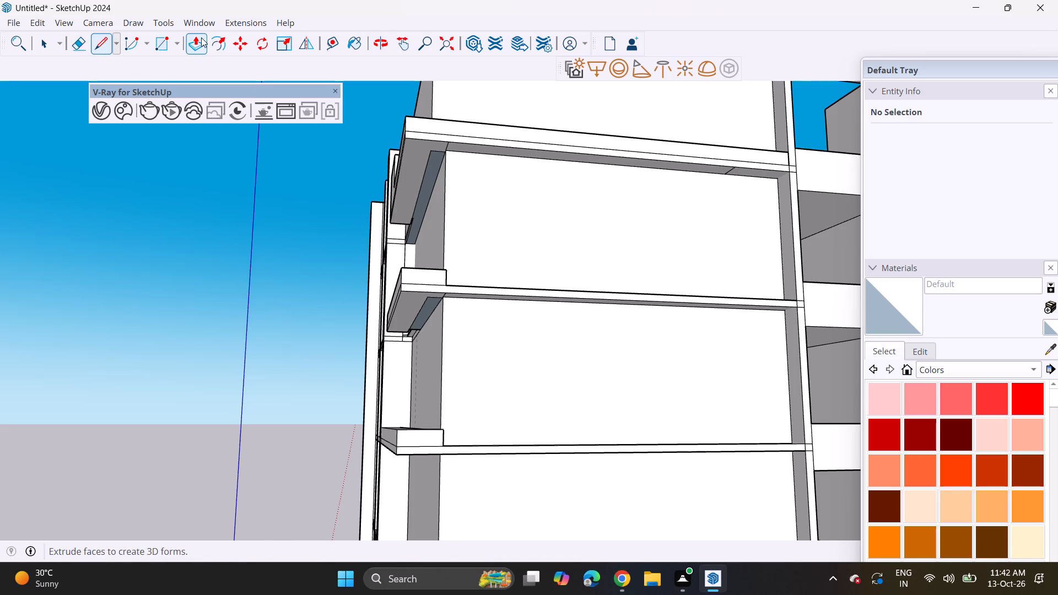
click(766, 174)
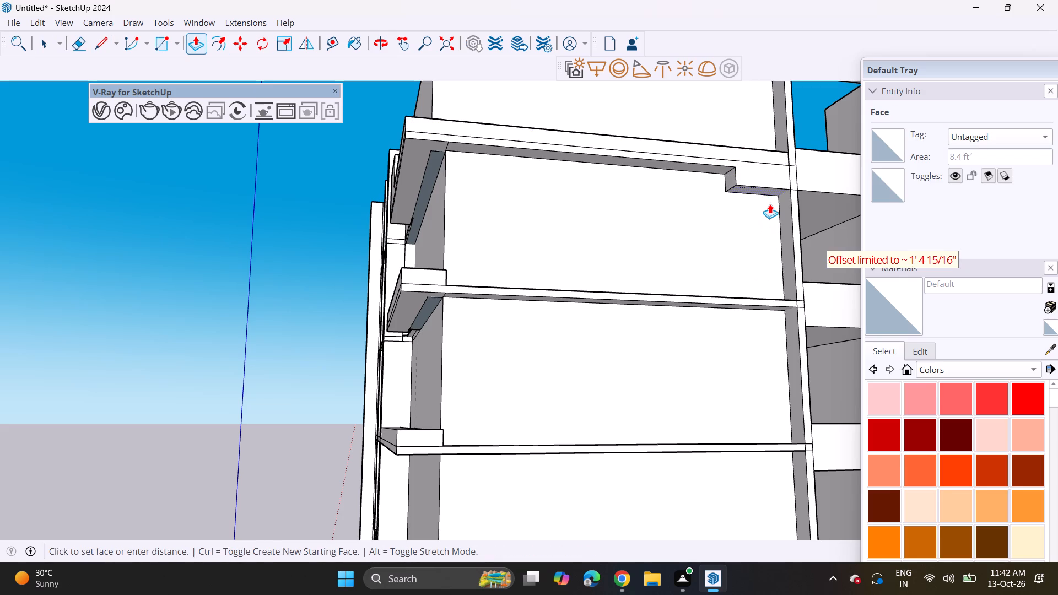
click(770, 202)
click(773, 190)
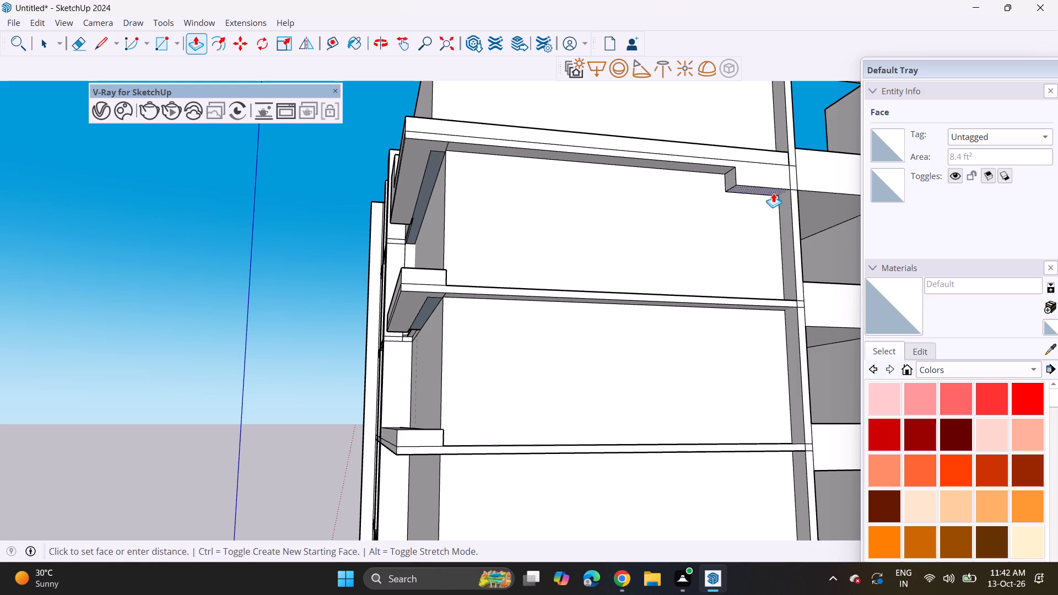
click(773, 298)
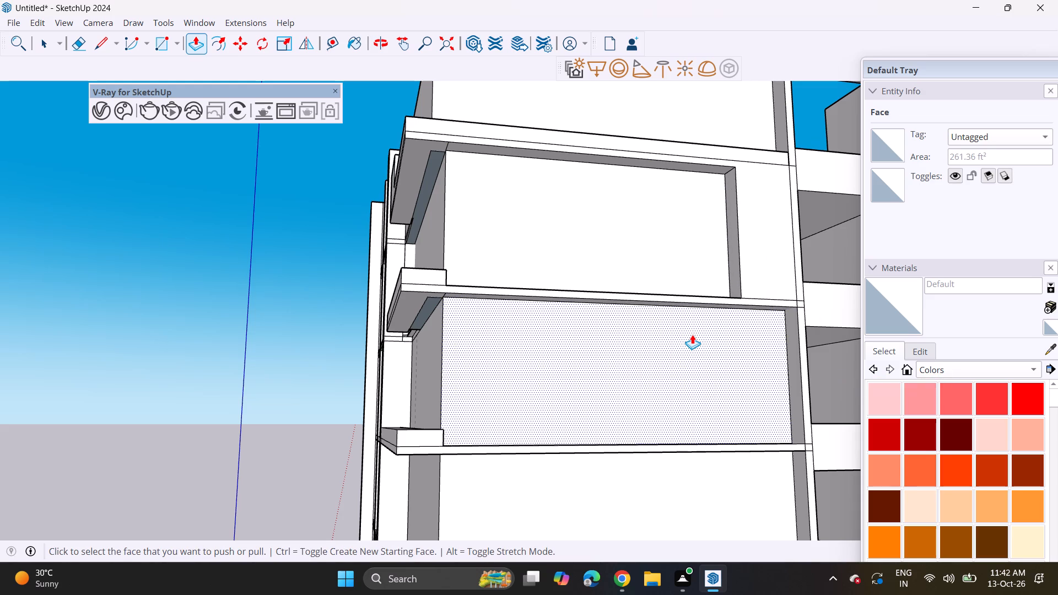
Draw a line across the next lower ledge's underside near the corner and push/pull the corner portion down to the ledge below as a corner pier.
middle_drag(466, 324, 571, 311)
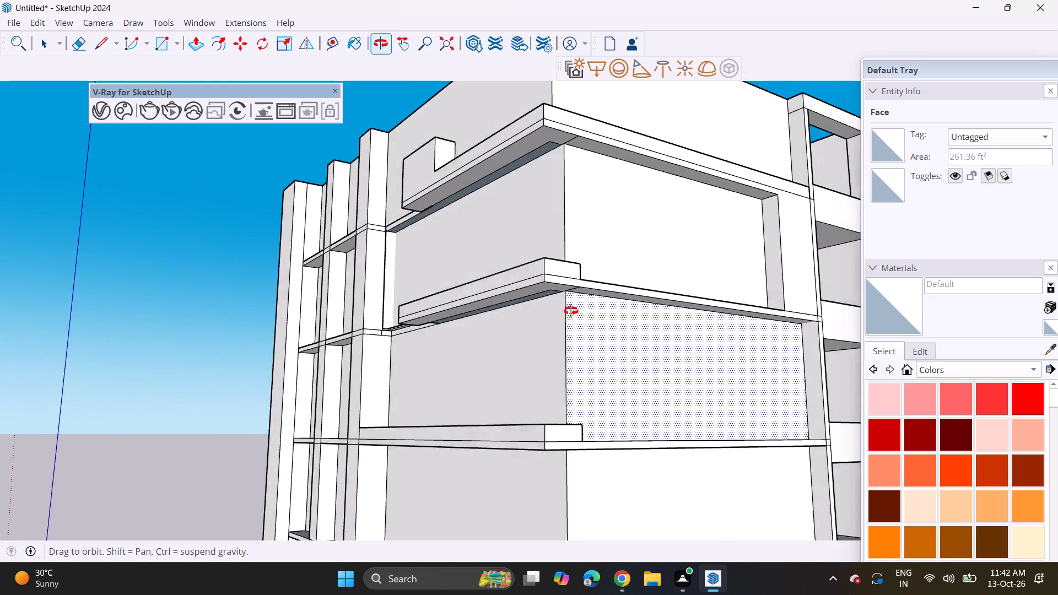
middle_drag(571, 311, 529, 279)
click(465, 282)
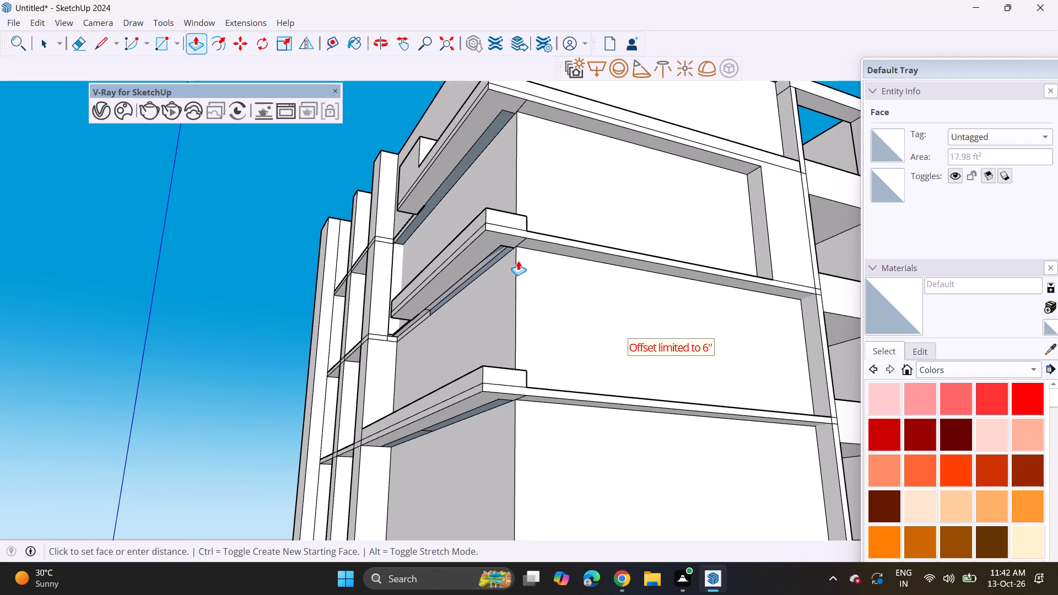
click(525, 249)
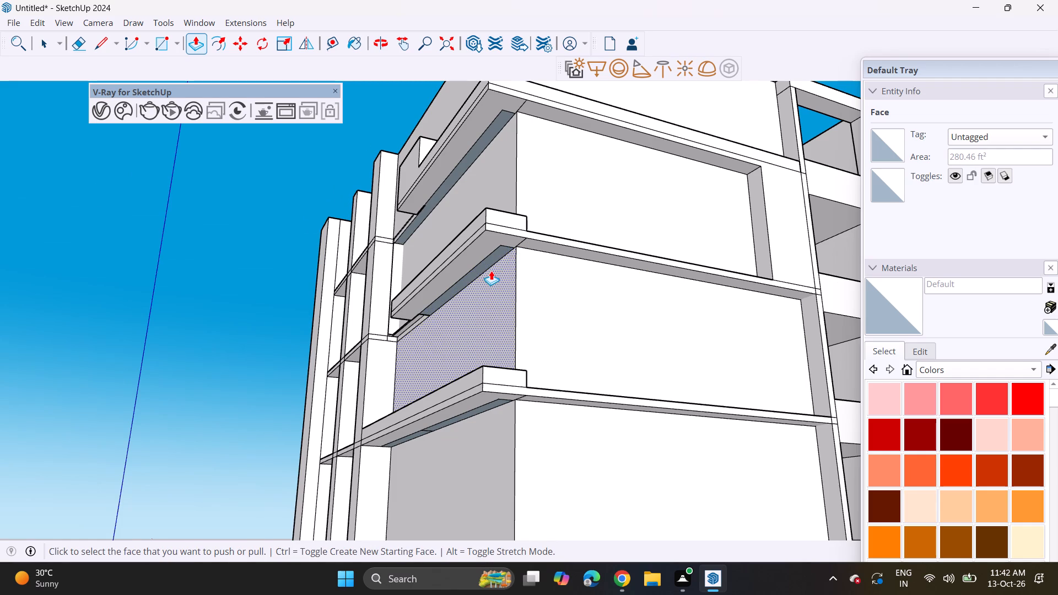
click(107, 51)
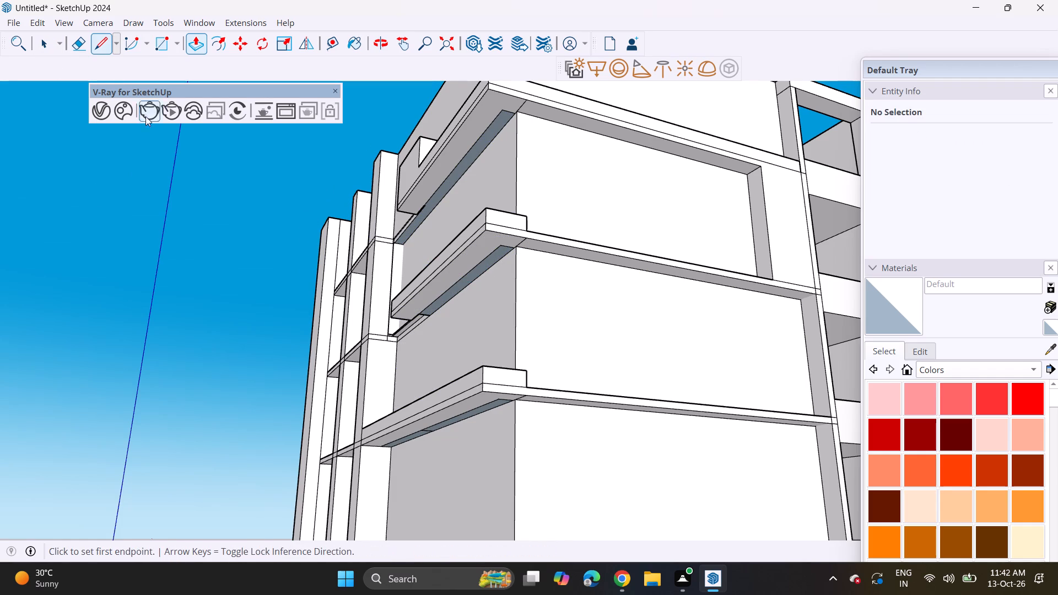
click(457, 257)
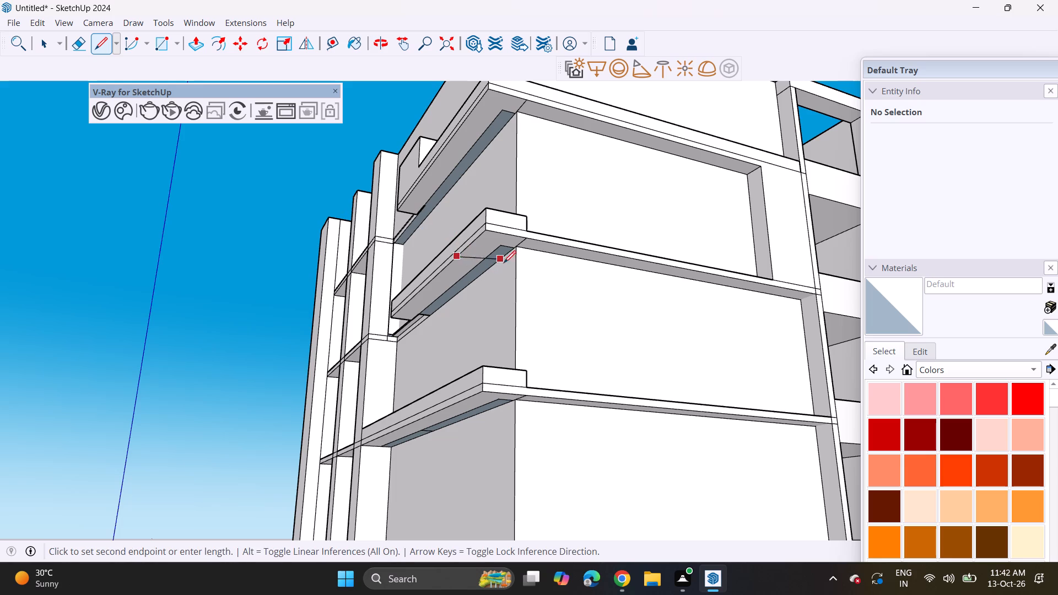
click(498, 263)
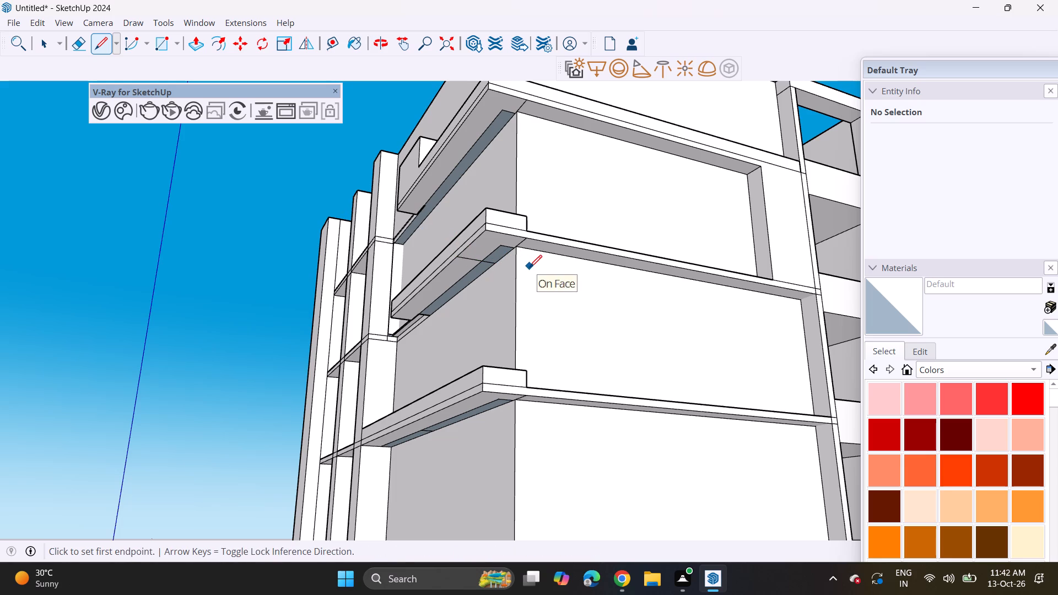
click(195, 33)
click(497, 236)
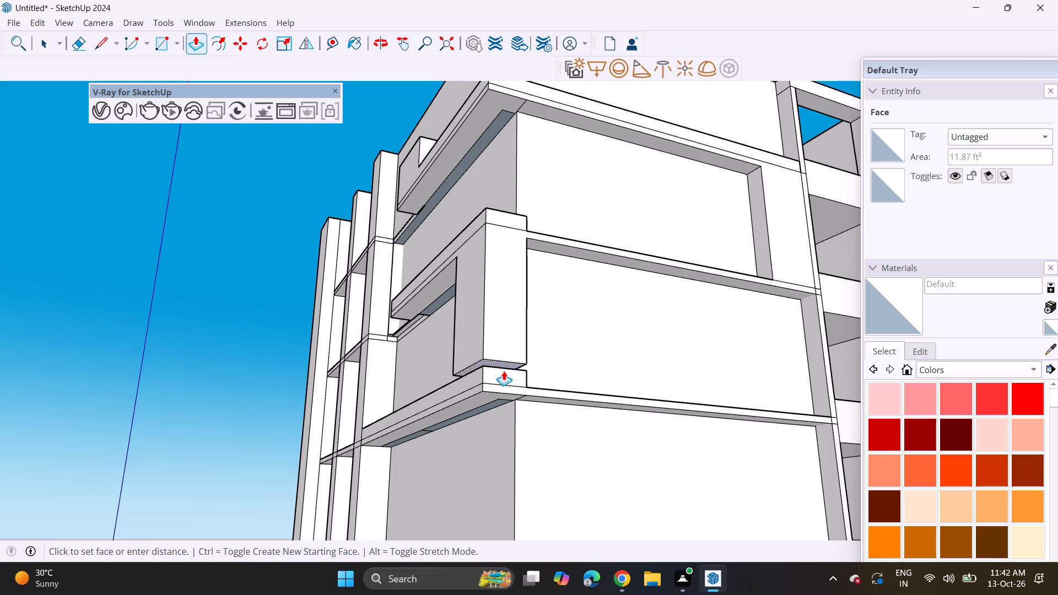
click(504, 371)
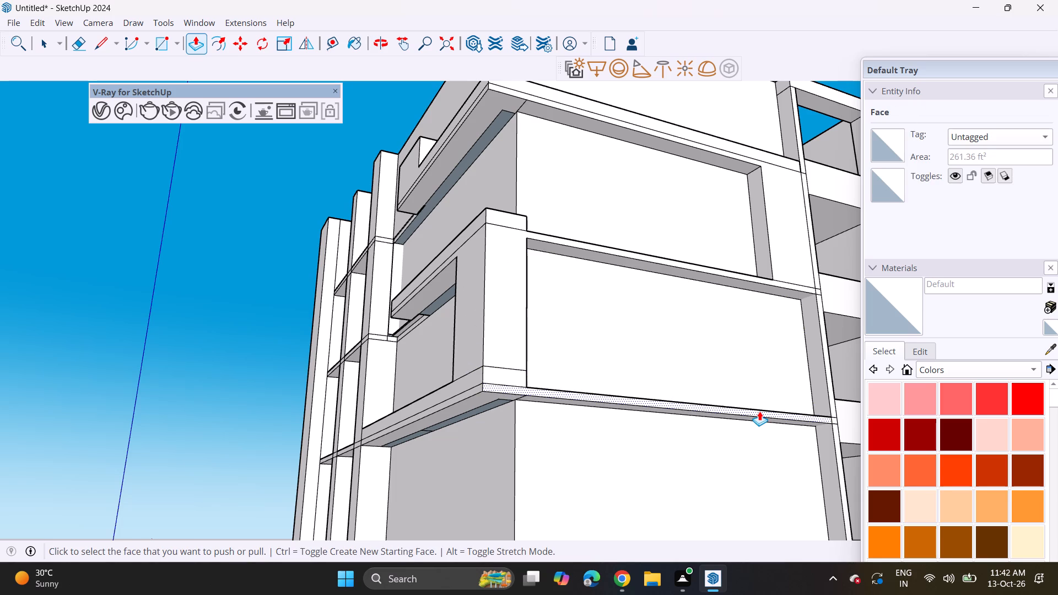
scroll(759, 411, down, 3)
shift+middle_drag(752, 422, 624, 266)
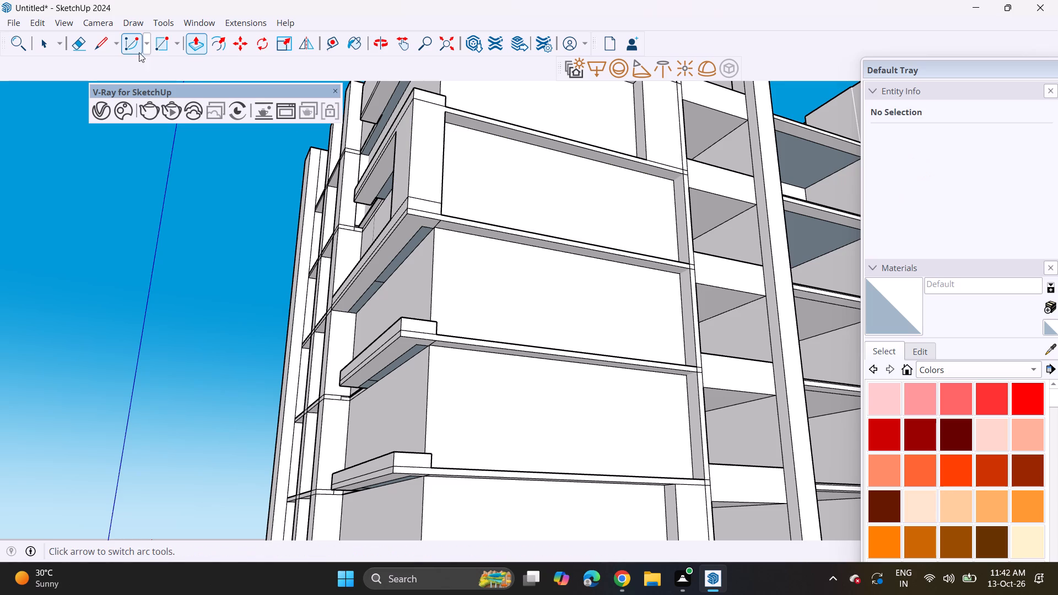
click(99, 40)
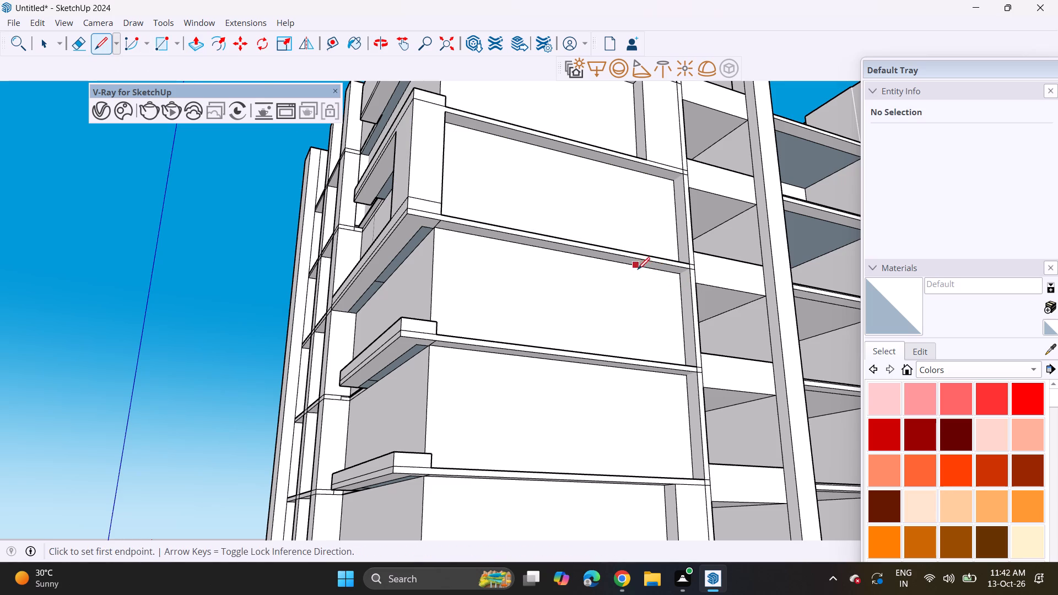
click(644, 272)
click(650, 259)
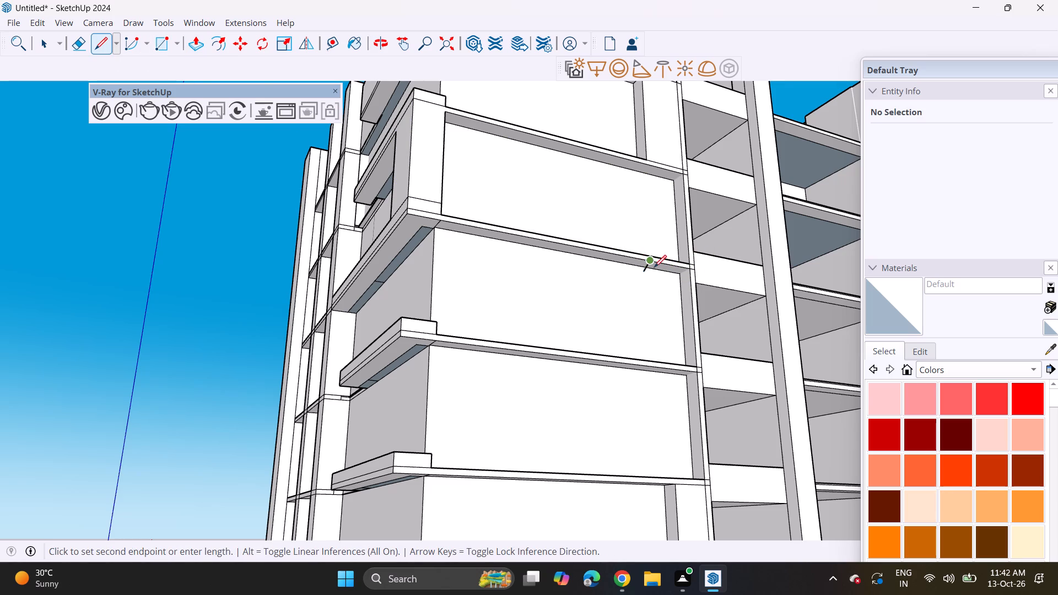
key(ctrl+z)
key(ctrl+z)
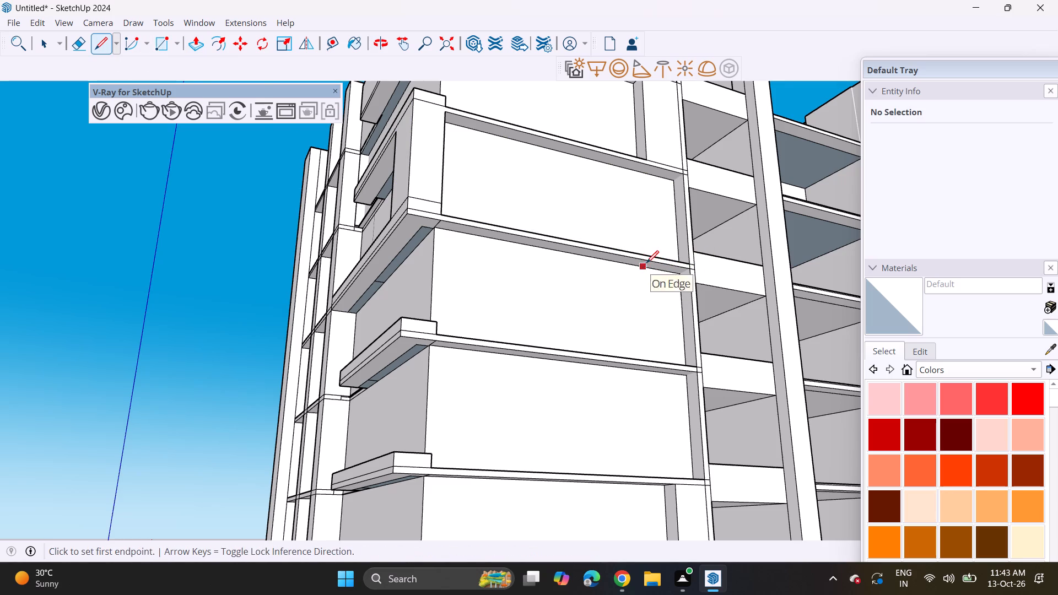
In the storey below the new corner pier, outline the side ledge's underside end with a line and push/pull it down as a side pier.
click(646, 262)
scroll(638, 270, up, 3)
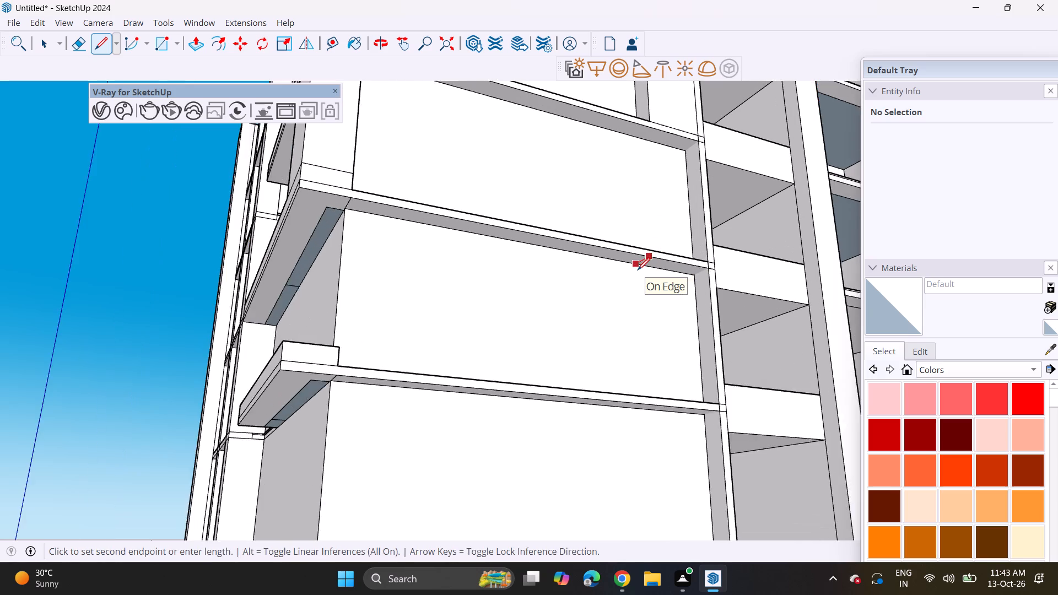
scroll(638, 270, up, 4)
click(638, 270)
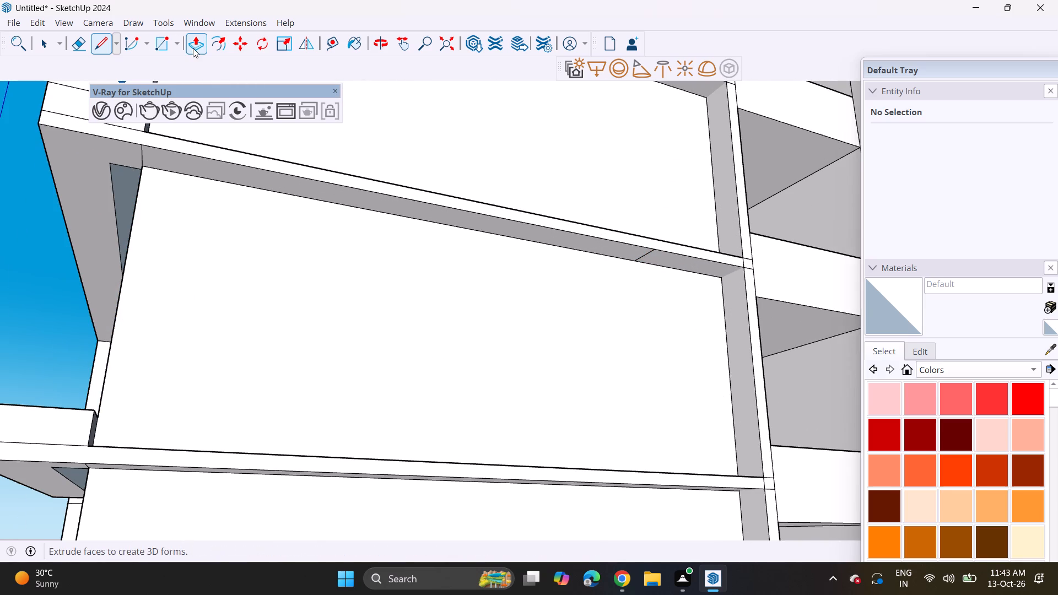
click(193, 48)
click(702, 266)
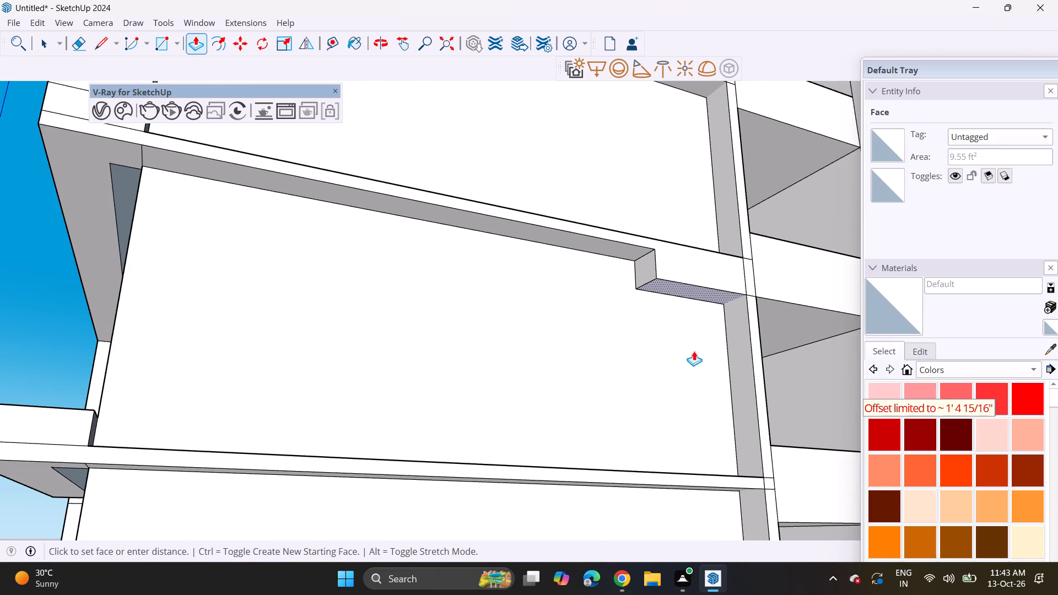
click(699, 294)
click(708, 291)
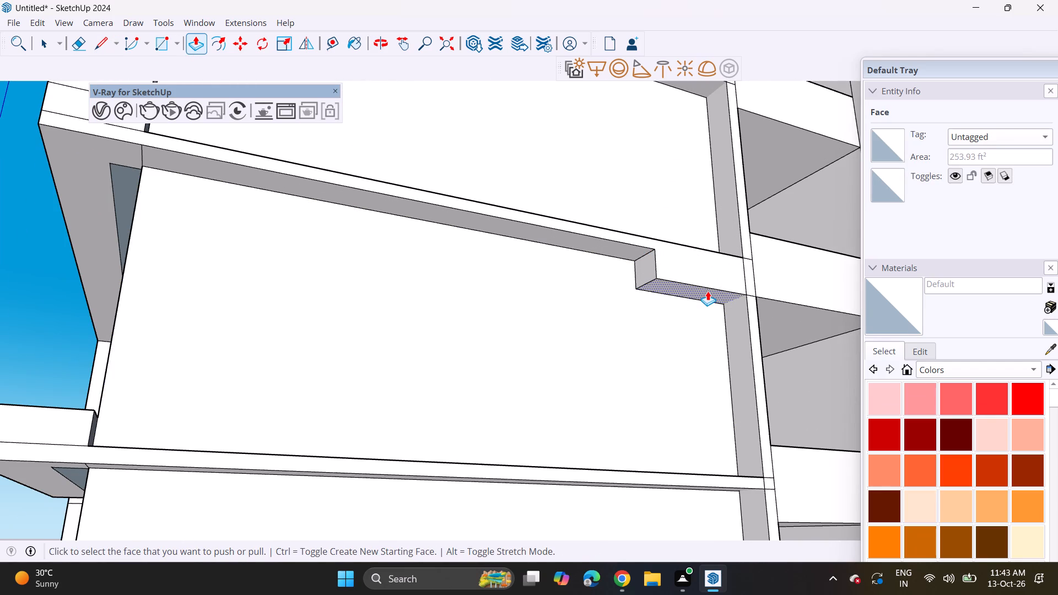
click(702, 474)
Draw a line across the top of the raised front ledge near the corner, two ledges below the new corner pier's base.
scroll(676, 473, down, 6)
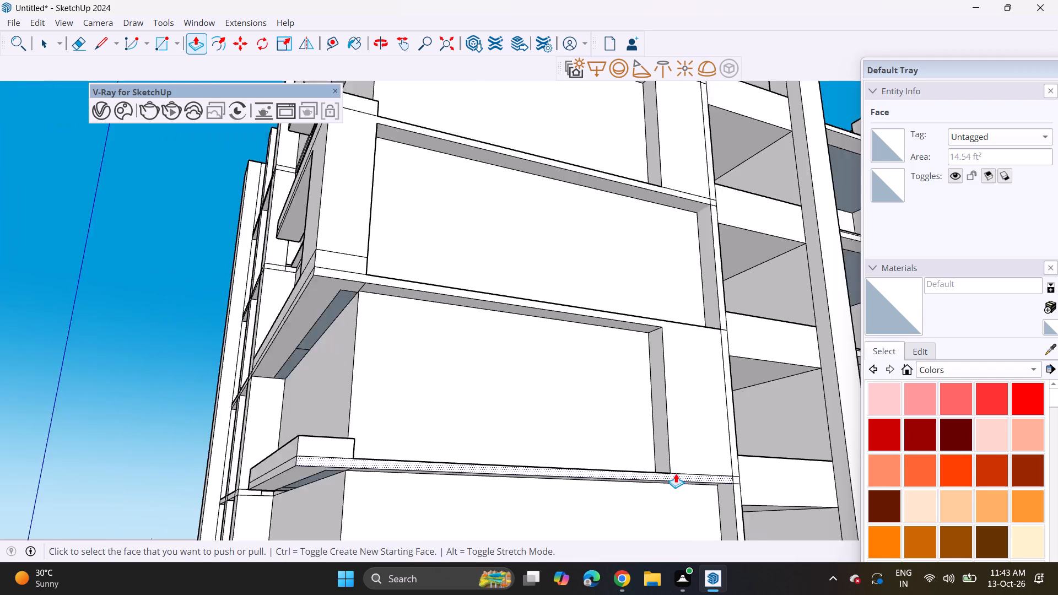
scroll(676, 473, down, 3)
middle_drag(663, 476, 643, 212)
scroll(643, 211, down, 2)
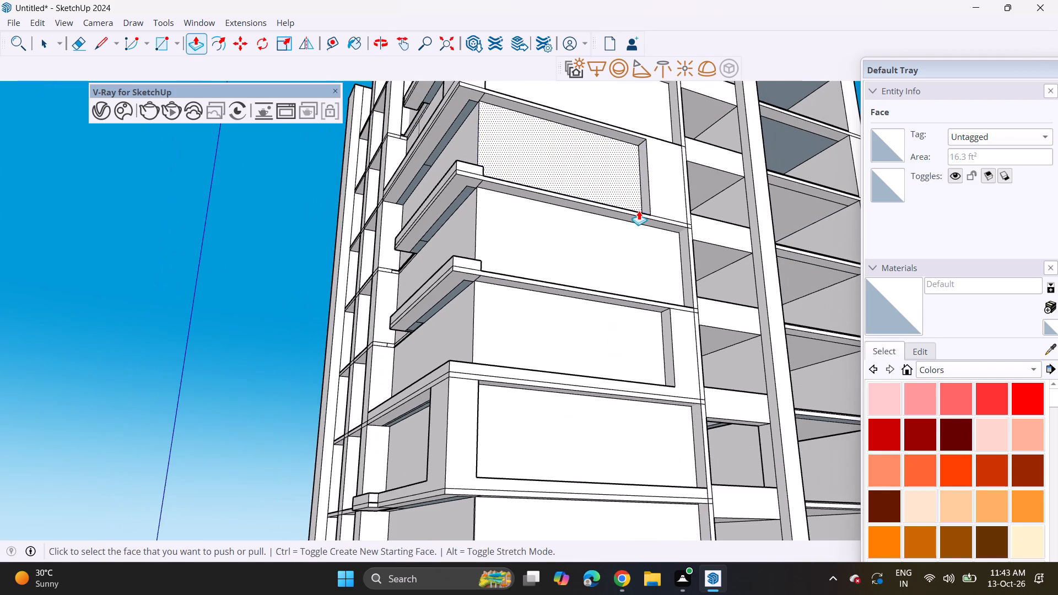
middle_drag(639, 210, 638, 255)
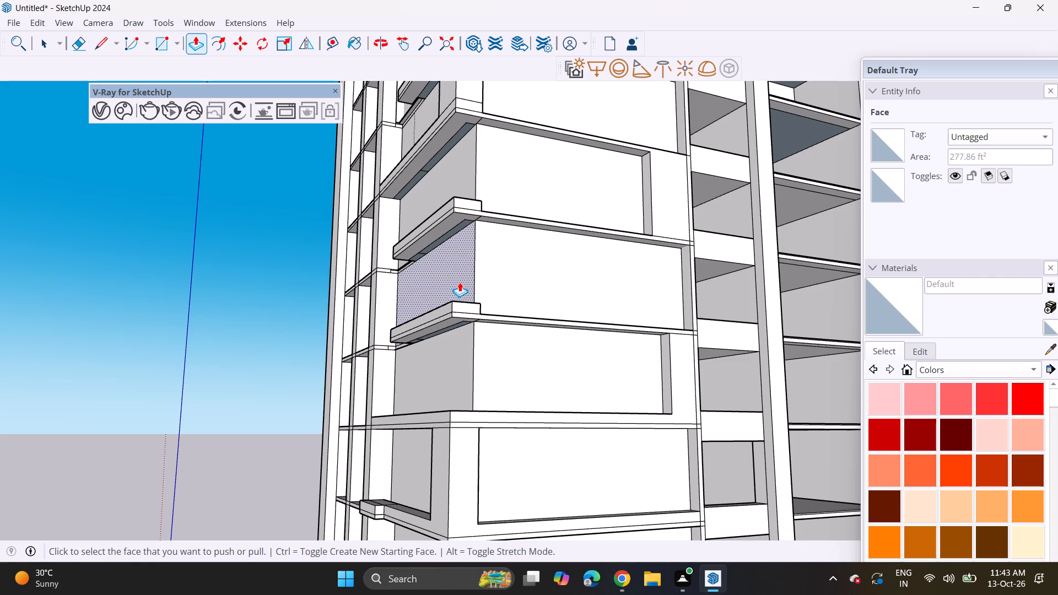
middle_drag(461, 279, 444, 437)
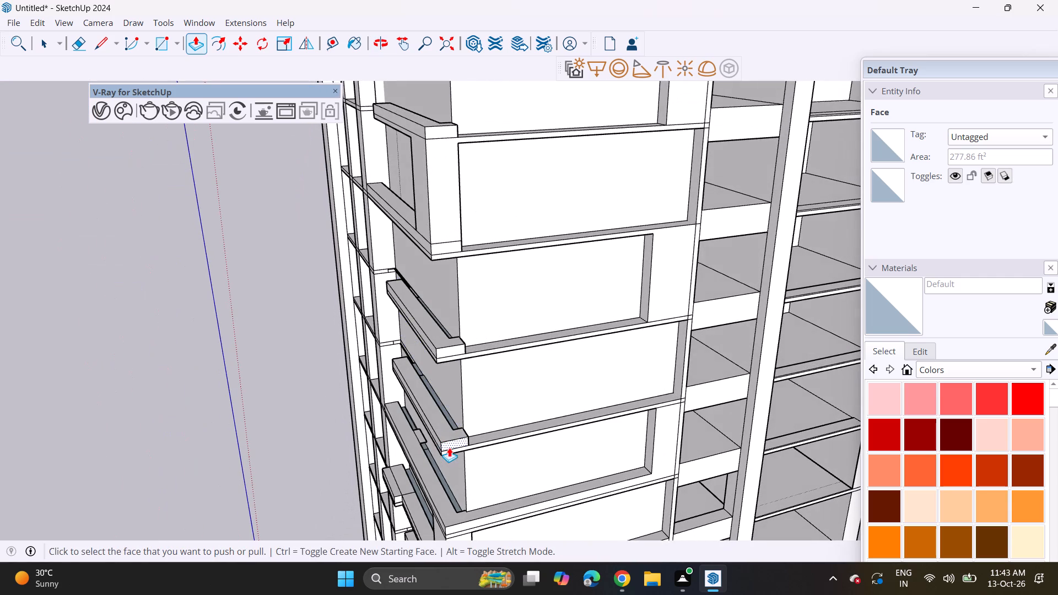
click(104, 53)
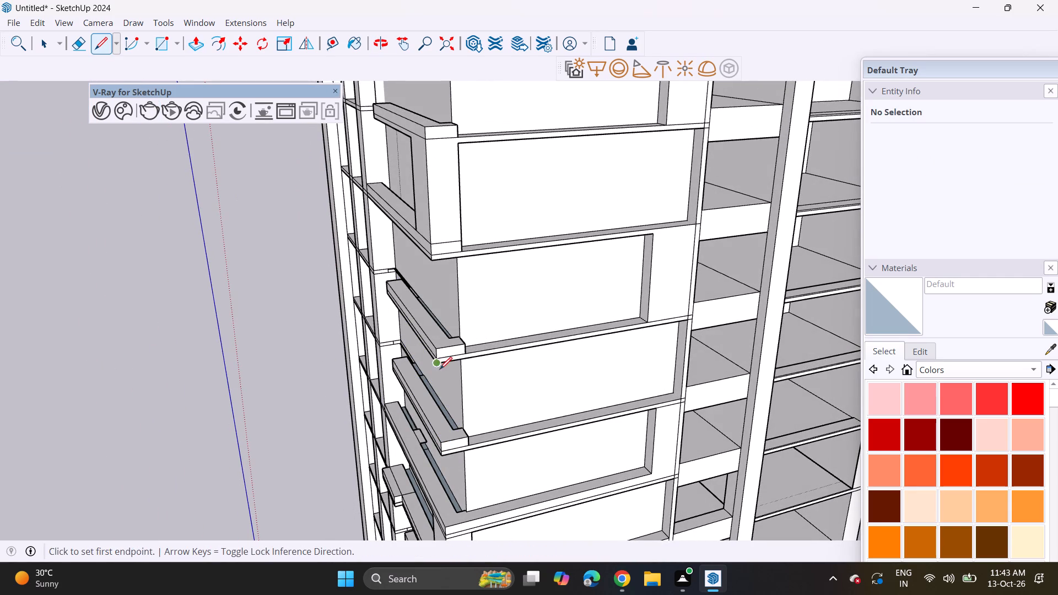
scroll(450, 421, up, 3)
click(450, 421)
click(420, 429)
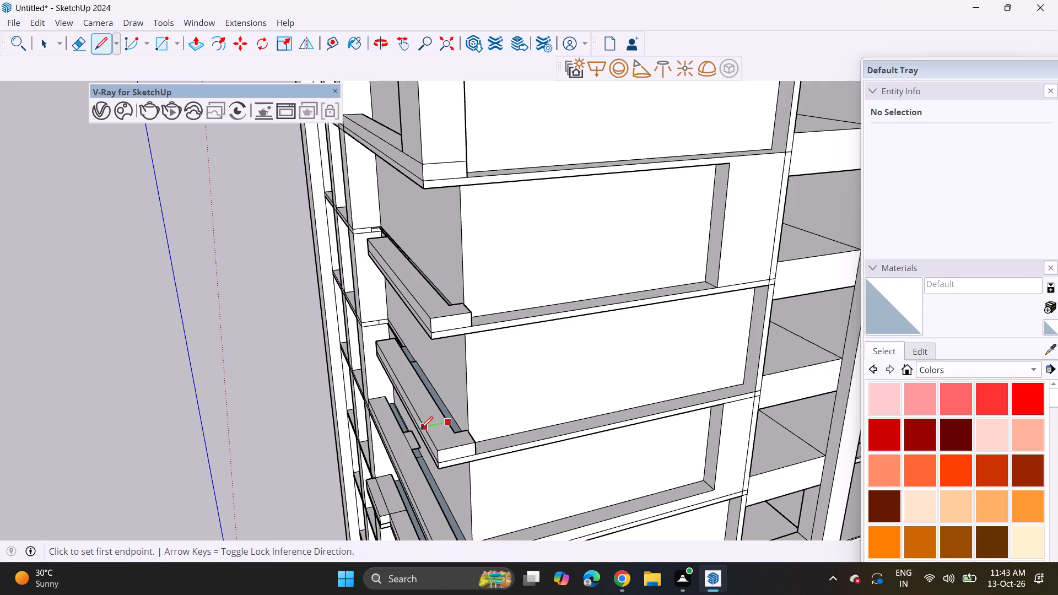
Push/pull the end face of the raised block at the front ledge's corner along the ledge to its far end.
middle_drag(496, 436, 281, 431)
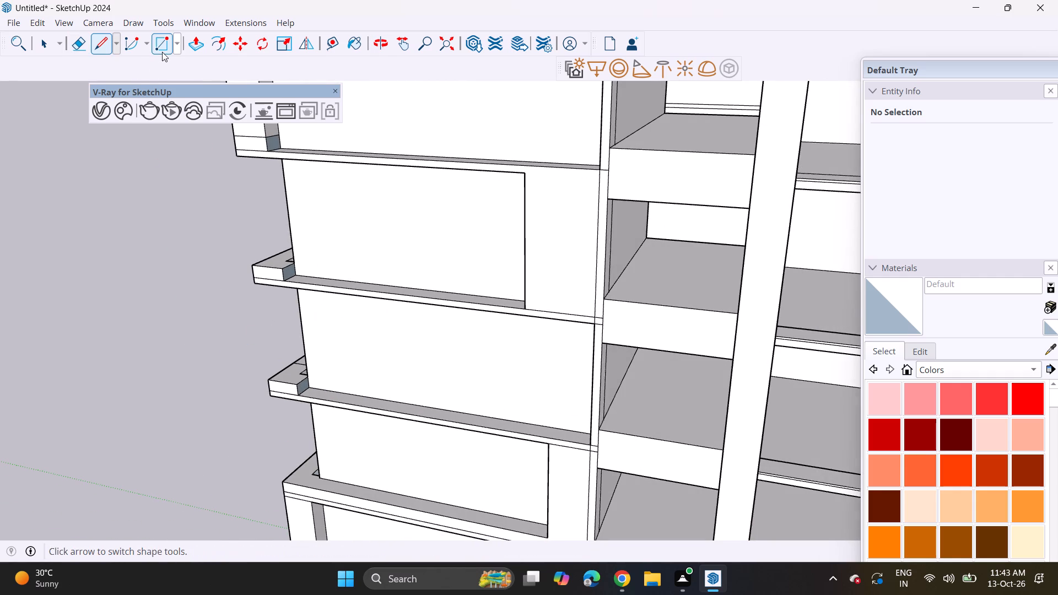
click(187, 41)
click(304, 387)
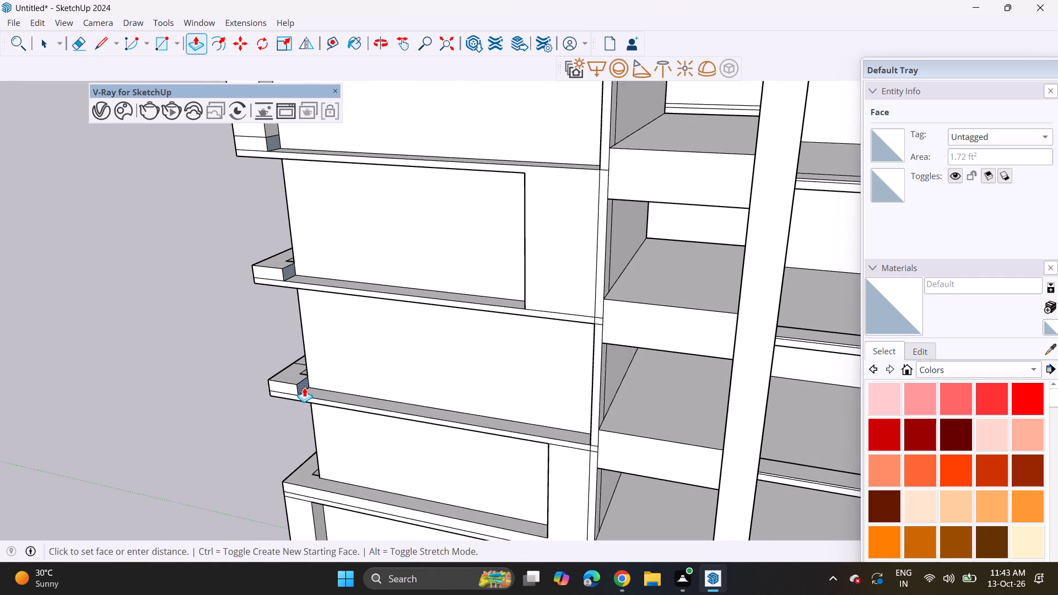
click(592, 450)
Draw a line across the top of that front ledge at the corner and push/pull the corner portion up to the ledge above as a pier.
middle_drag(290, 365, 442, 418)
click(99, 44)
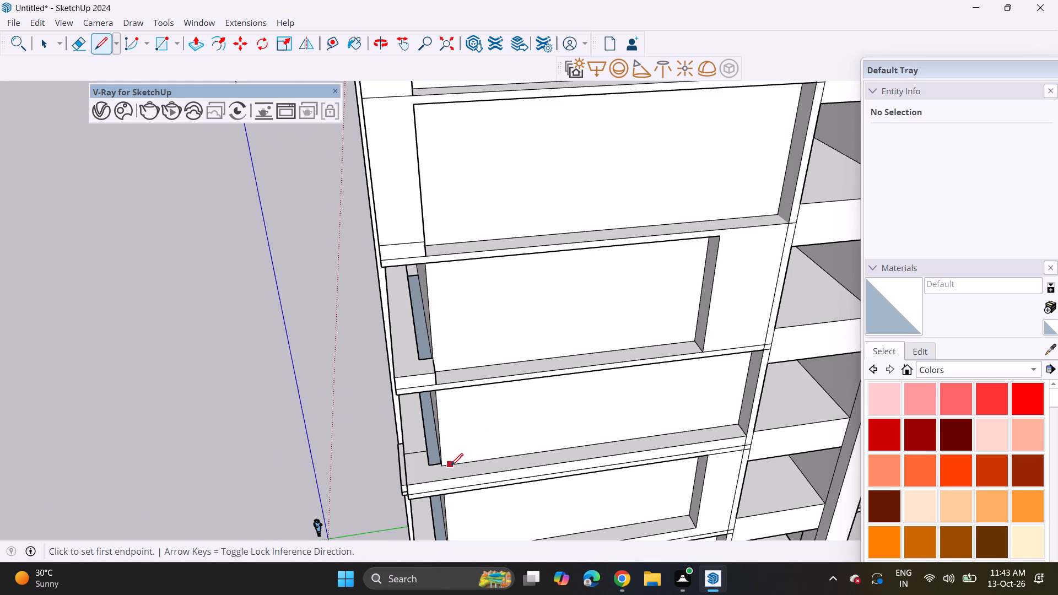
click(440, 466)
click(444, 479)
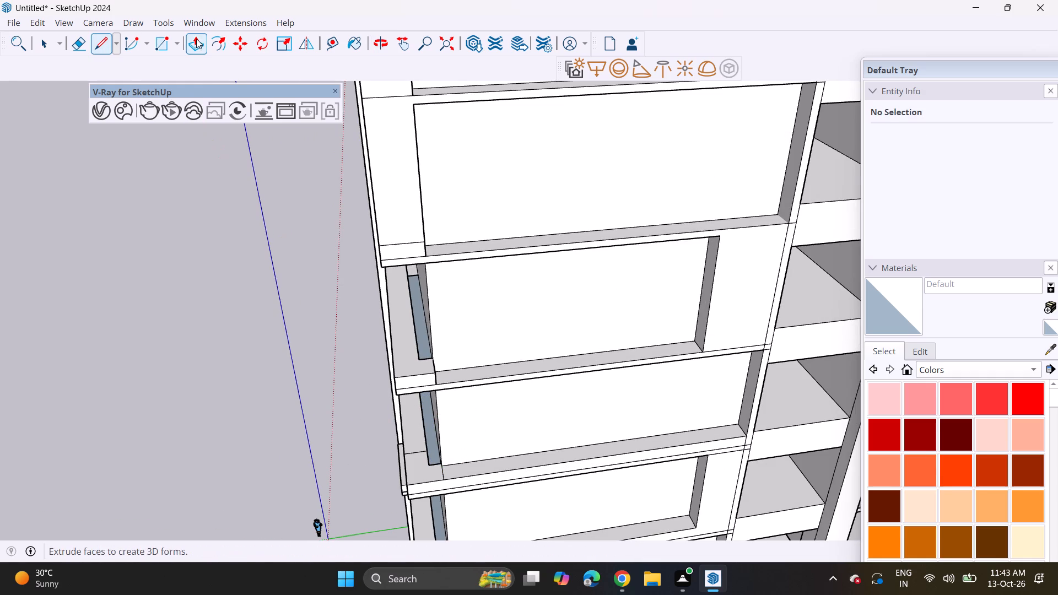
click(196, 37)
click(429, 471)
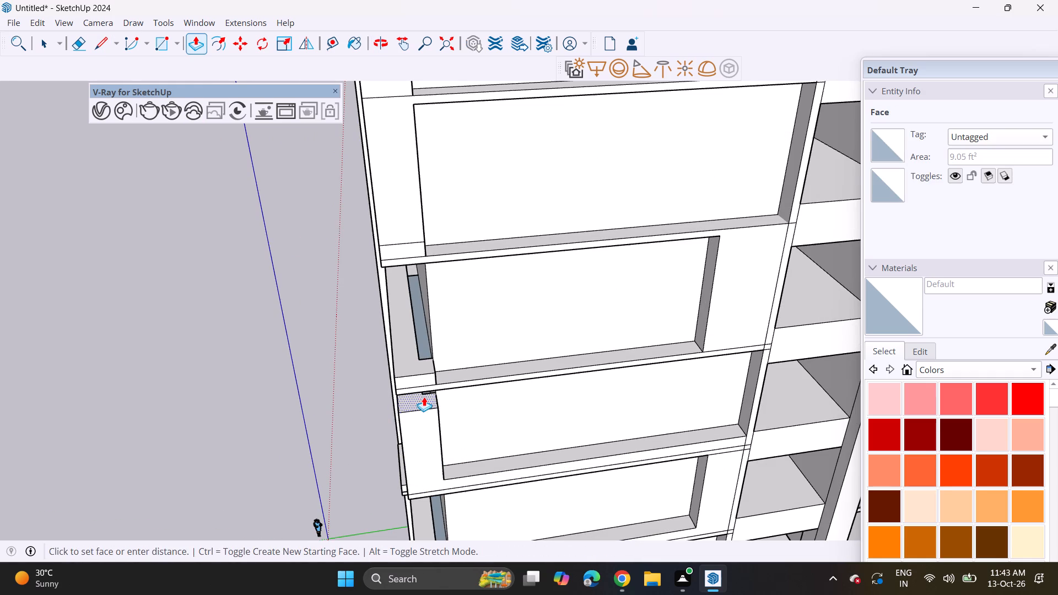
click(430, 391)
On the side facade, push/pull the narrow middle pier's face slightly inward on the first storey above the podium.
middle_drag(477, 431, 498, 317)
scroll(506, 300, down, 2)
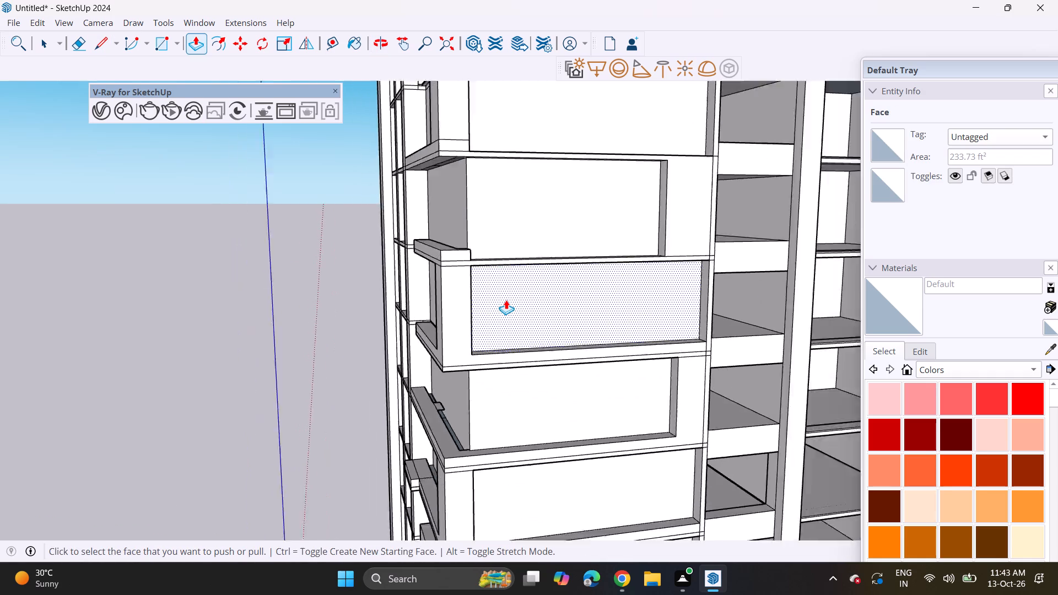
scroll(506, 300, down, 6)
middle_drag(494, 398, 517, 330)
scroll(517, 330, down, 9)
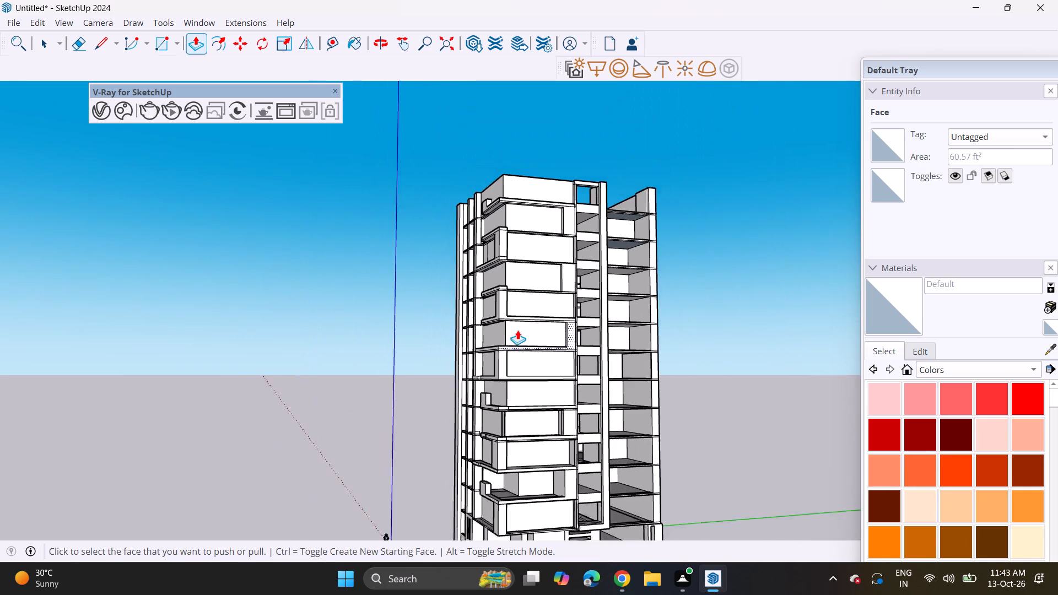
middle_drag(490, 423, 585, 418)
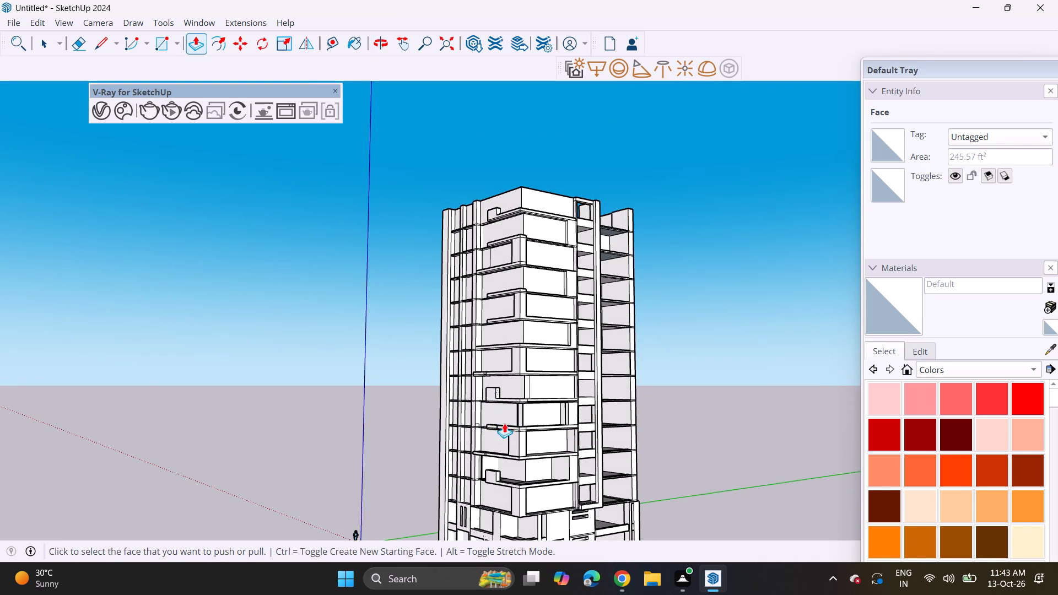
shift+middle_drag(523, 492, 522, 339)
scroll(535, 361, up, 3)
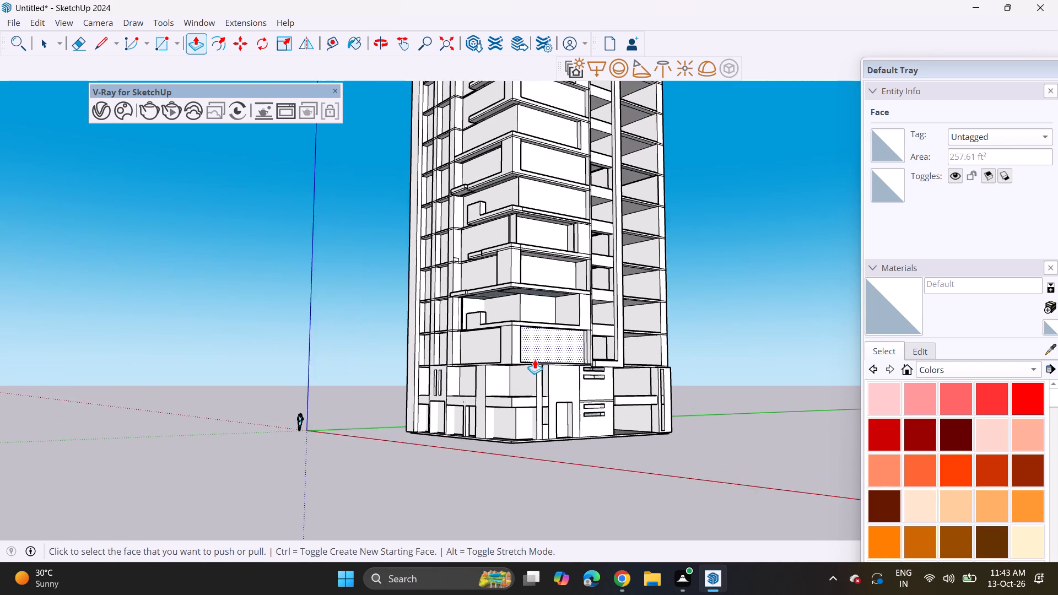
scroll(535, 359, up, 2)
middle_drag(405, 318, 509, 342)
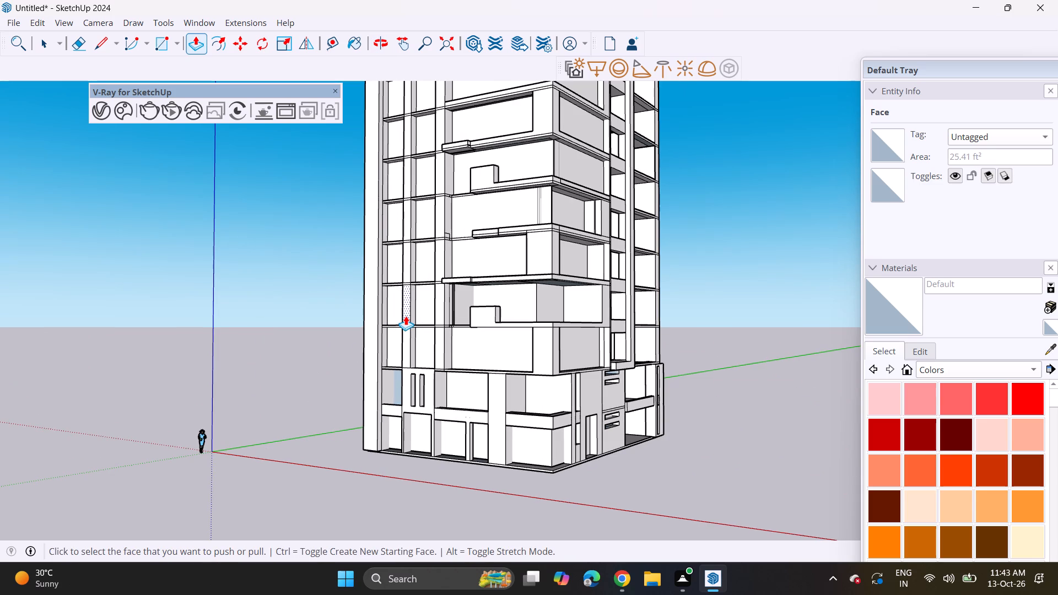
scroll(400, 337, up, 13)
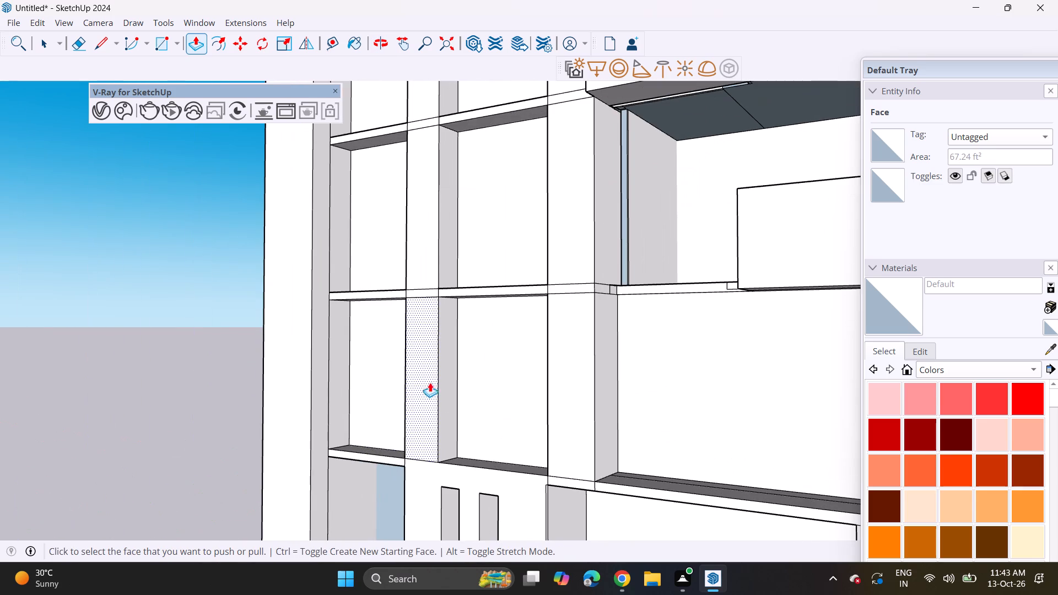
click(417, 413)
click(422, 410)
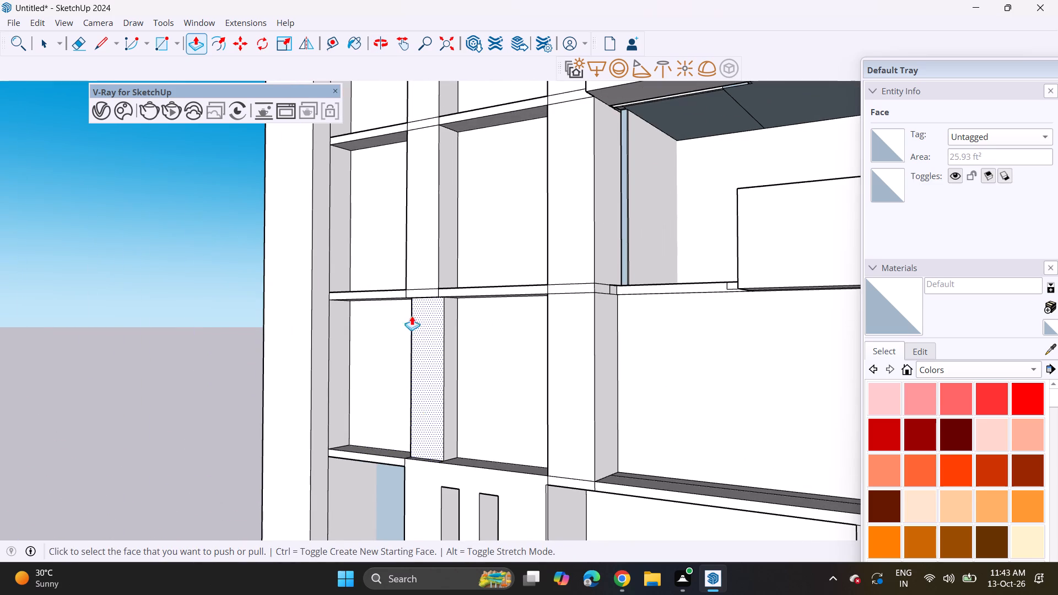
Repeat the same inward push on the narrow middle pier's face for the next five storeys up.
double_click(420, 242)
shift+middle_drag(431, 148, 433, 474)
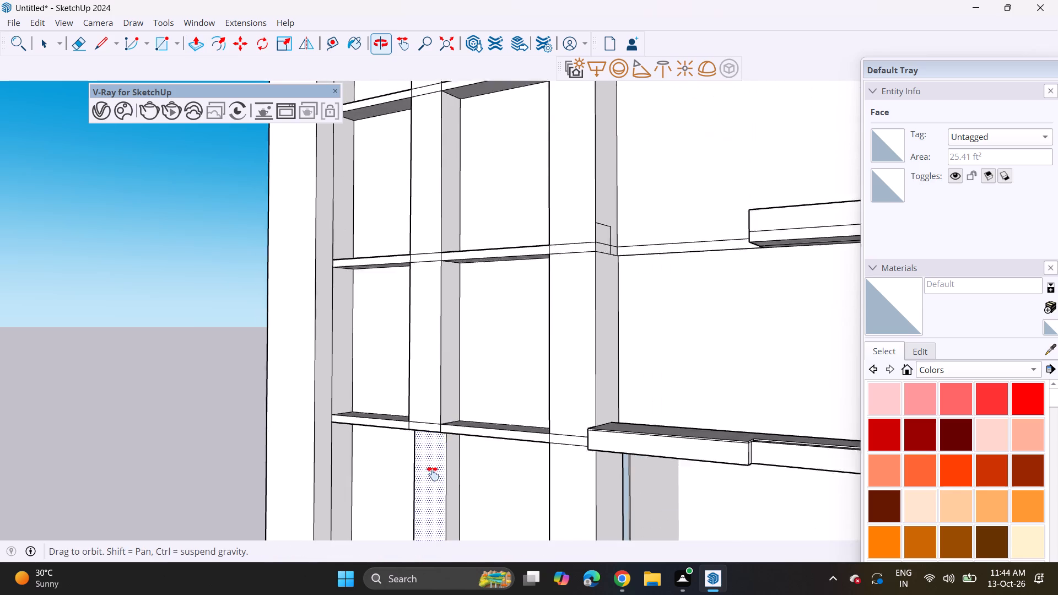
shift+middle_drag(433, 474, 433, 477)
double_click(431, 362)
double_click(435, 228)
shift+middle_drag(455, 154, 455, 306)
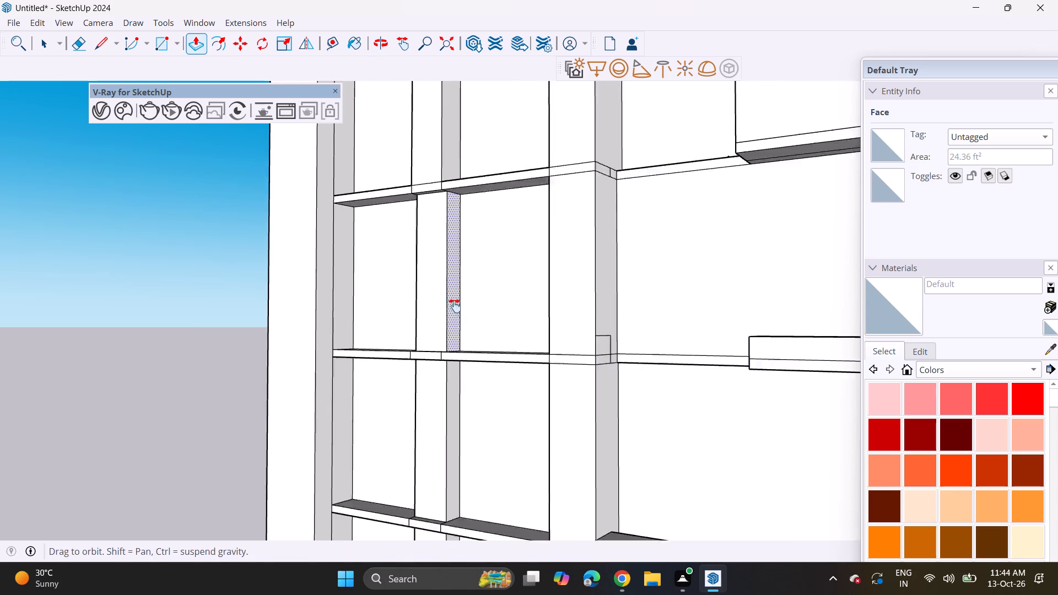
shift+middle_drag(455, 306, 456, 418)
double_click(425, 343)
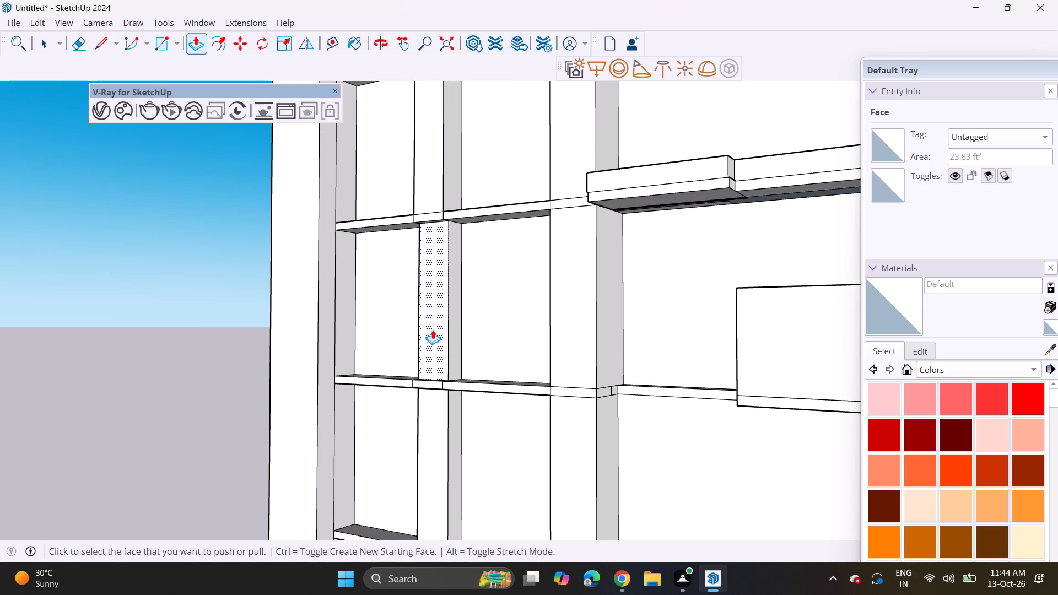
shift+middle_drag(432, 251, 432, 426)
double_click(426, 330)
Repeat the same inward push on the narrow middle pier's face for the remaining storeys up to the roof.
shift+middle_drag(435, 292, 439, 486)
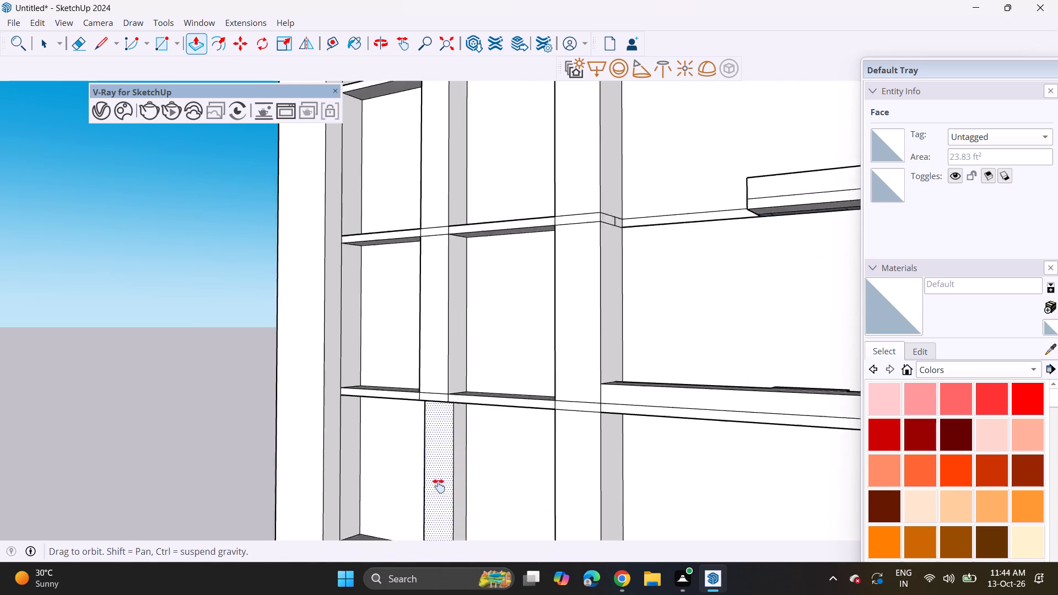
shift+middle_drag(439, 486, 439, 490)
double_click(423, 374)
shift+middle_drag(433, 316, 442, 491)
double_click(442, 384)
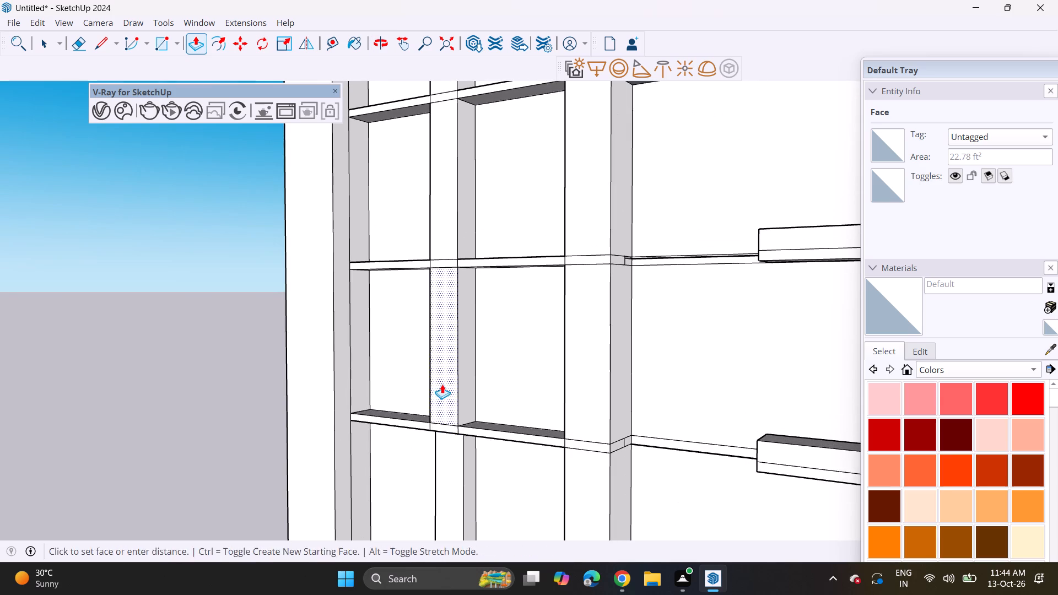
shift+middle_drag(447, 317, 447, 547)
double_click(452, 446)
shift+middle_drag(452, 394, 451, 524)
double_click(451, 409)
shift+middle_drag(449, 370, 452, 517)
double_click(442, 386)
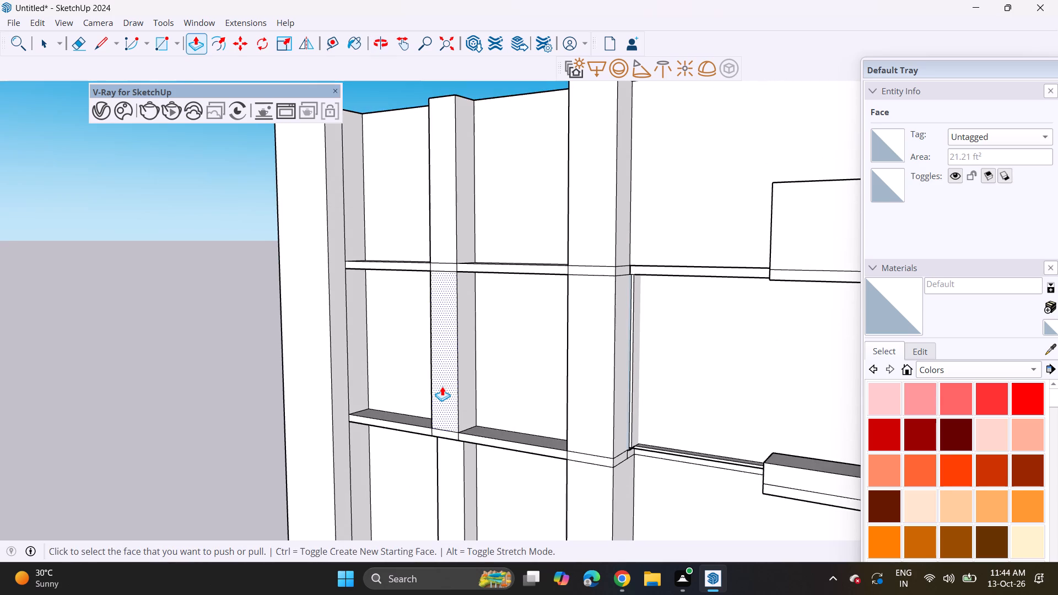
double_click(442, 199)
Erase the two short vertical lines where the ledge below the top storey crosses the narrow middle pier.
scroll(451, 296, down, 1)
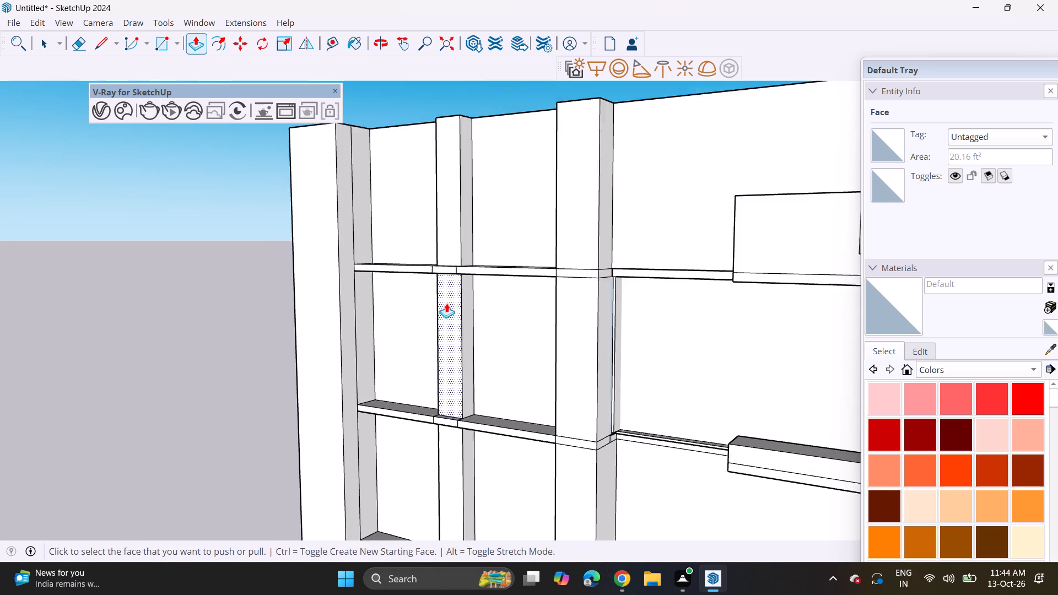
scroll(446, 303, down, 3)
middle_click(565, 300)
middle_drag(427, 311, 573, 307)
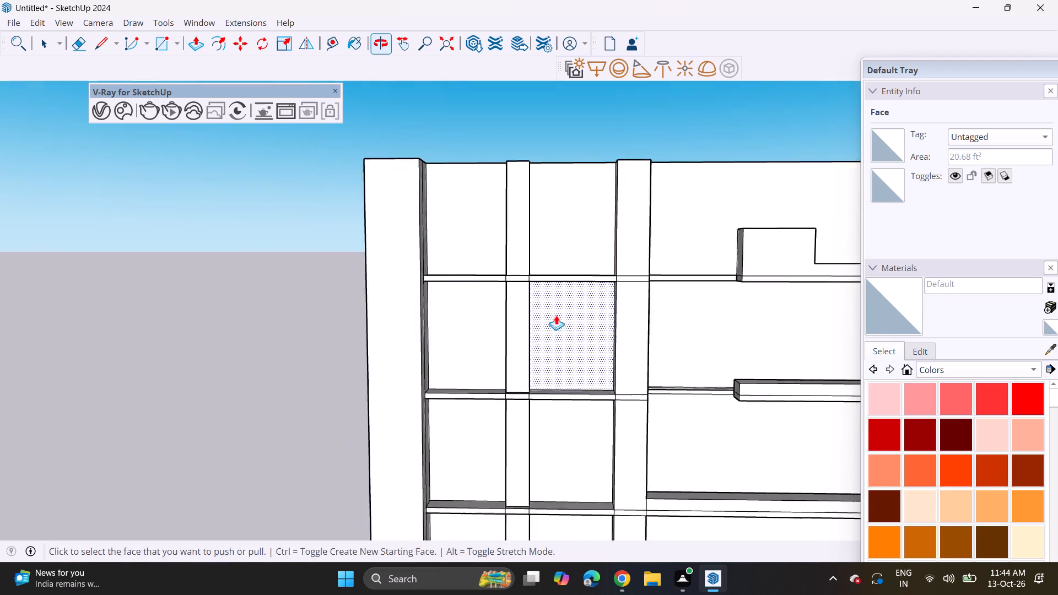
scroll(518, 283, up, 12)
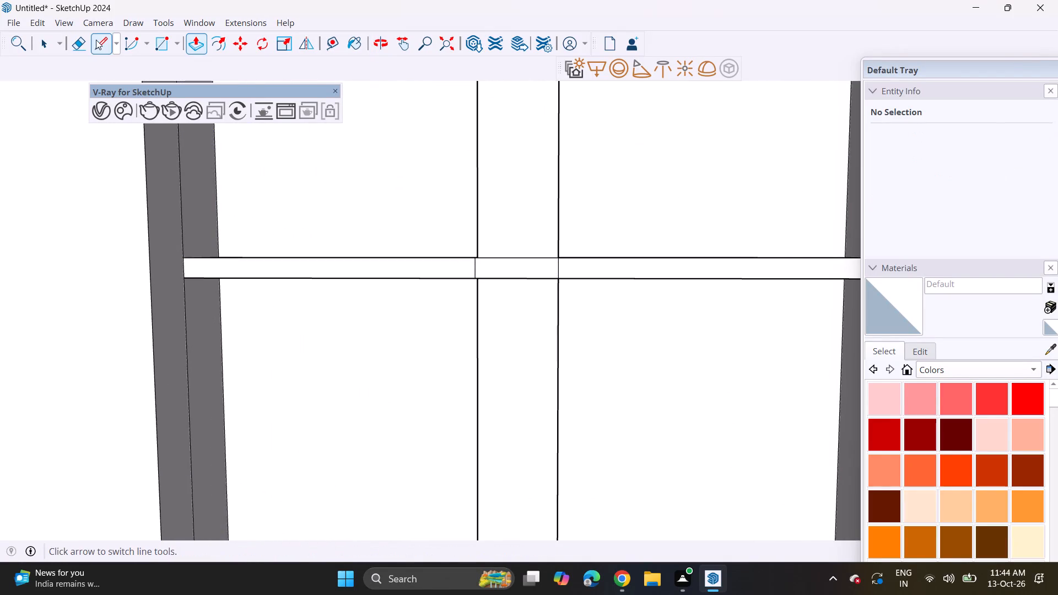
click(74, 47)
scroll(434, 261, up, 3)
drag(492, 265, 484, 267)
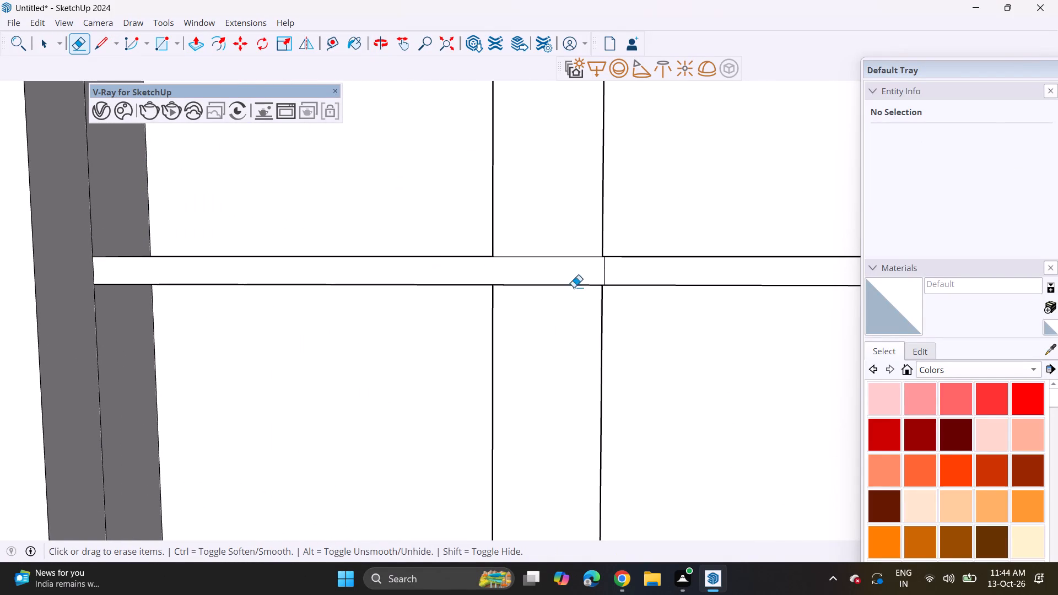
drag(613, 272, 601, 271)
Erase the pairs of short vertical lines where the next two ledges down cross the narrow middle pier.
scroll(595, 277, down, 8)
shift+middle_drag(553, 472, 479, 125)
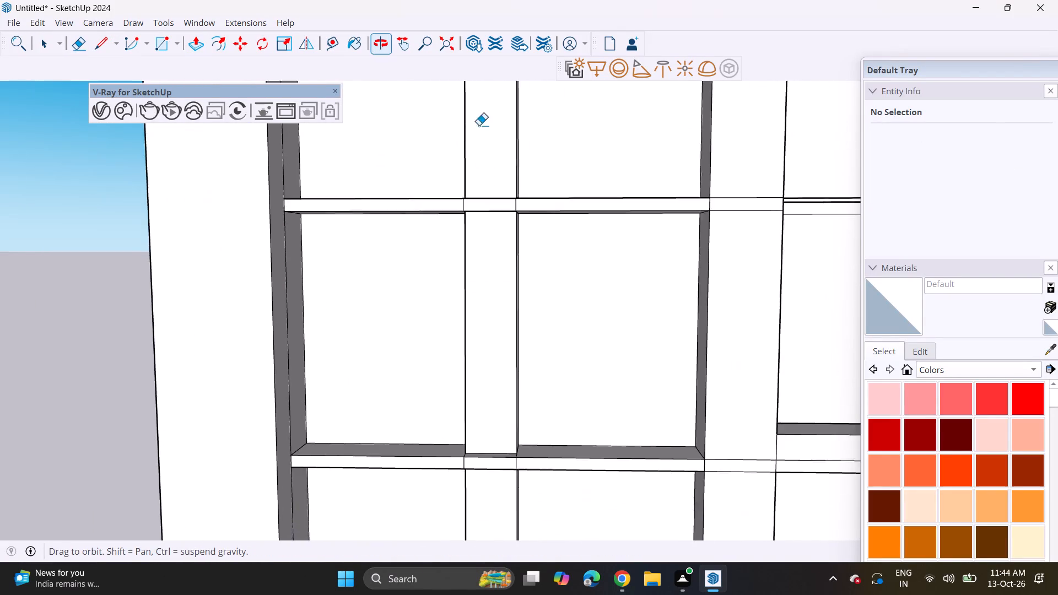
shift+middle_drag(479, 125, 479, 126)
scroll(476, 172, up, 7)
click(454, 232)
drag(461, 227, 418, 221)
drag(569, 229, 608, 234)
drag(567, 230, 550, 231)
scroll(548, 232, down, 4)
shift+middle_drag(501, 357, 469, 116)
scroll(452, 375, up, 4)
click(452, 375)
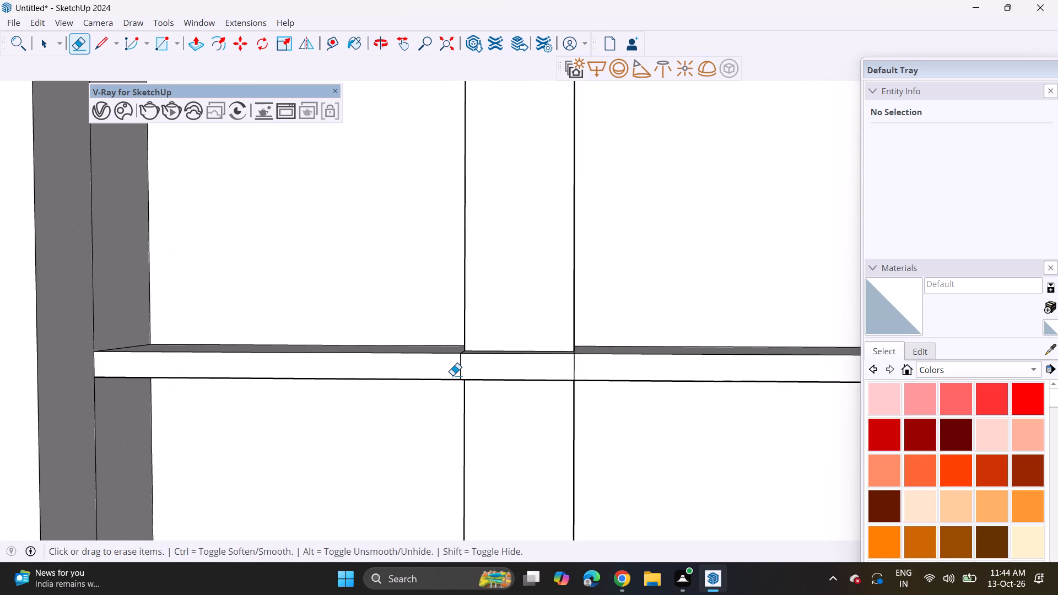
drag(457, 372, 472, 364)
click(573, 363)
Erase the vertical dividing lines at the narrow middle pier on the following two ledges down.
scroll(527, 394, down, 4)
middle_drag(499, 430, 463, 110)
middle_drag(489, 353, 489, 176)
scroll(439, 288, up, 3)
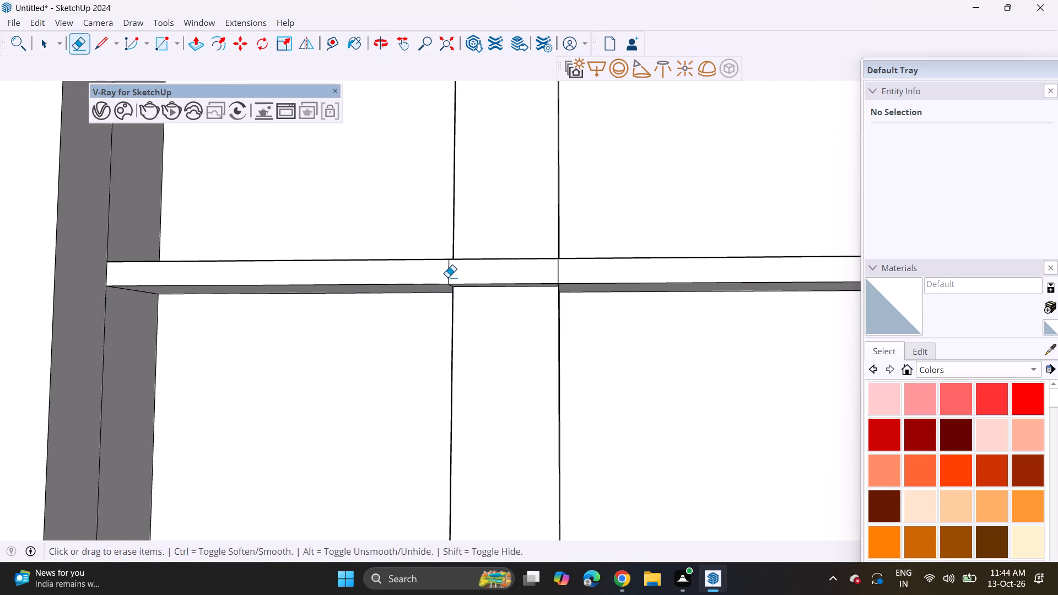
click(448, 273)
click(557, 270)
scroll(488, 370, down, 1)
shift+middle_drag(493, 429, 492, 154)
middle_drag(517, 403, 488, 226)
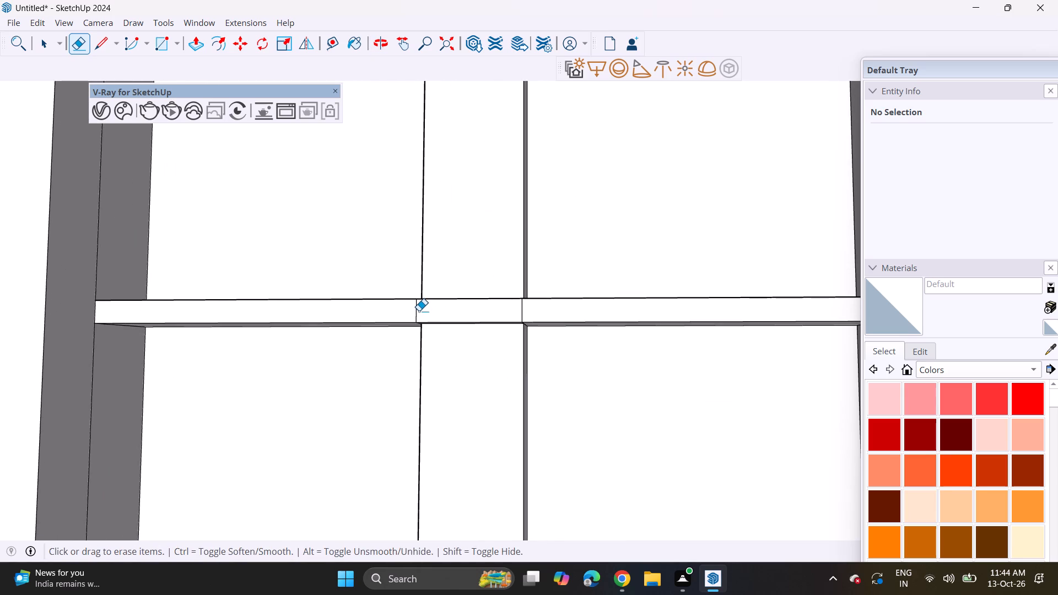
click(415, 312)
drag(526, 315, 492, 311)
Continue down the side facade, erasing the vertical dividing lines at the narrow middle pier on another two ledges.
scroll(500, 351, down, 3)
shift+middle_drag(524, 439, 495, 202)
shift+middle_drag(495, 333, 495, 201)
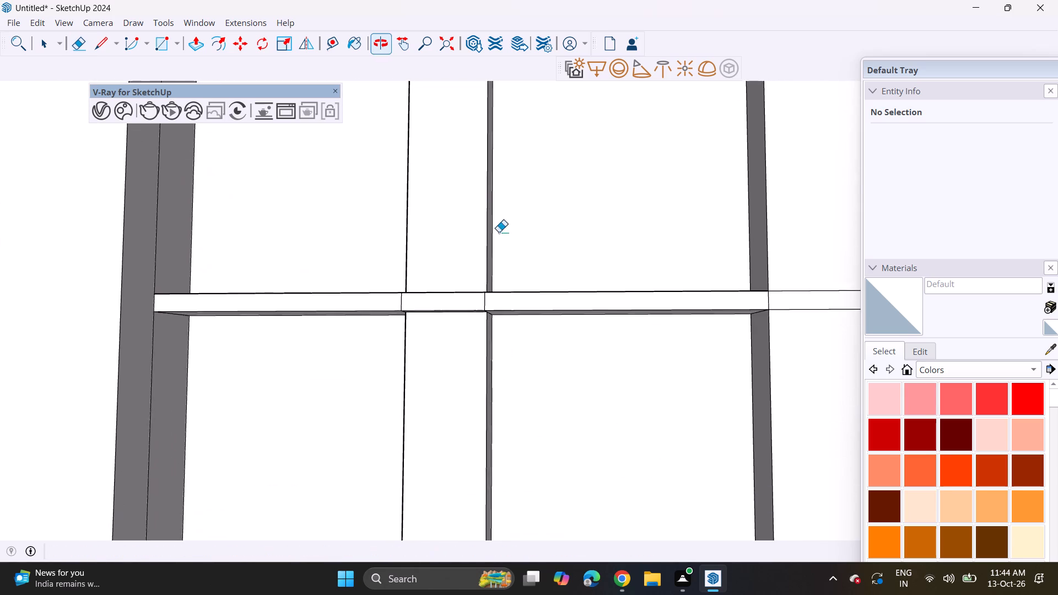
scroll(499, 369, up, 3)
click(480, 267)
drag(347, 266, 356, 268)
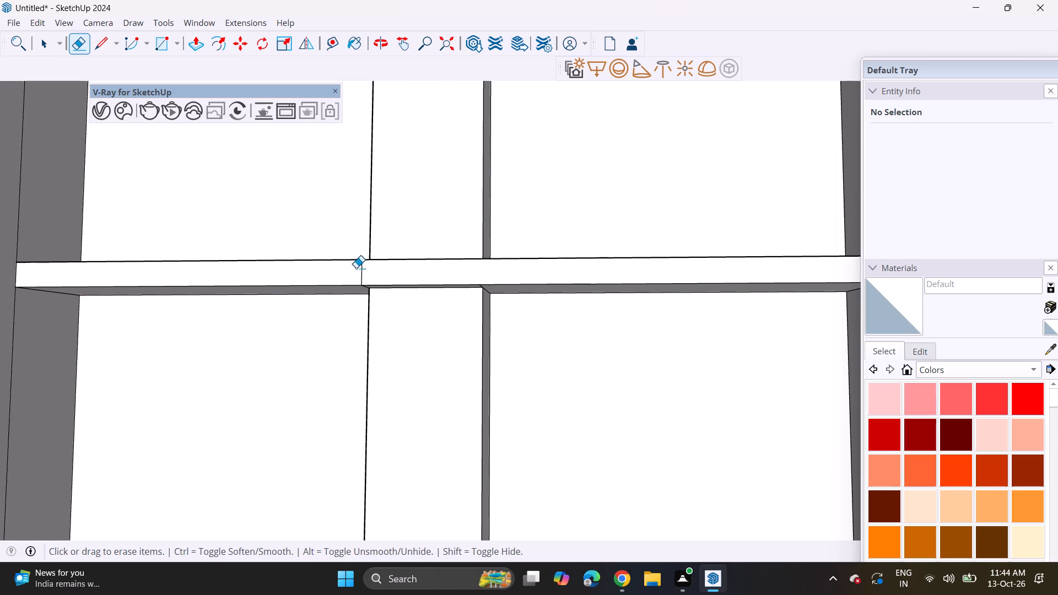
drag(356, 268, 373, 277)
scroll(384, 280, down, 3)
middle_drag(406, 407, 436, 164)
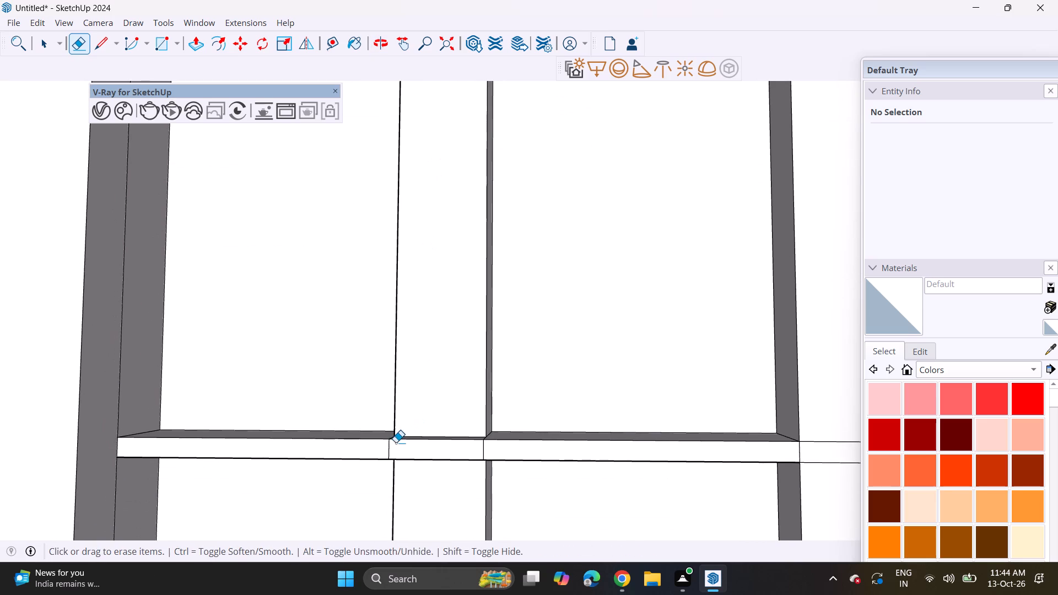
click(392, 449)
drag(487, 449, 475, 450)
Erase the vertical dividing lines at the narrow middle pier on the next two ledges down the side facade.
scroll(475, 450, down, 2)
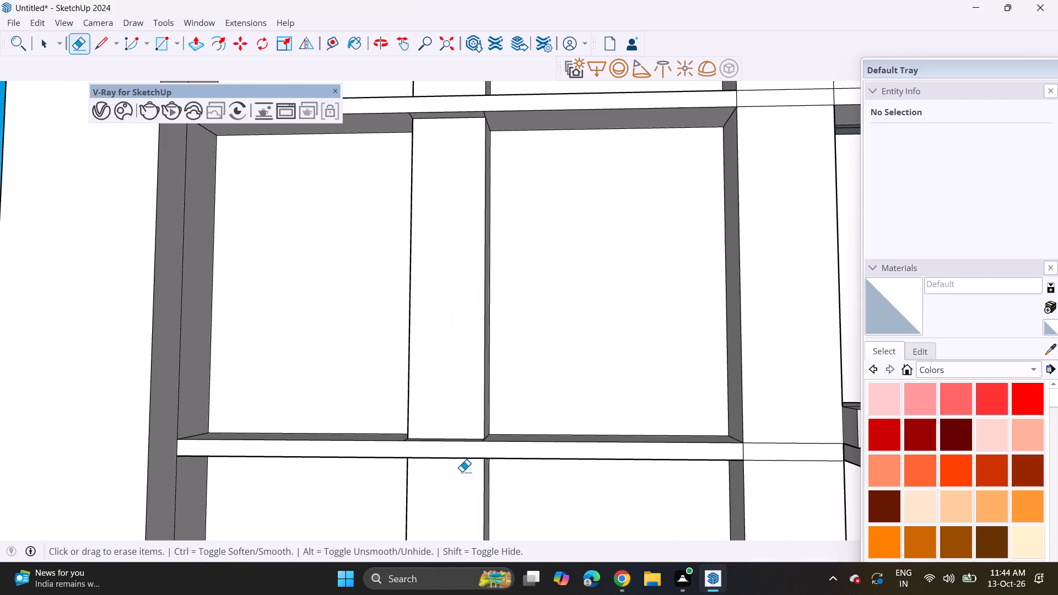
shift+middle_drag(468, 480, 462, 177)
shift+middle_drag(456, 441, 463, 269)
scroll(468, 282, up, 3)
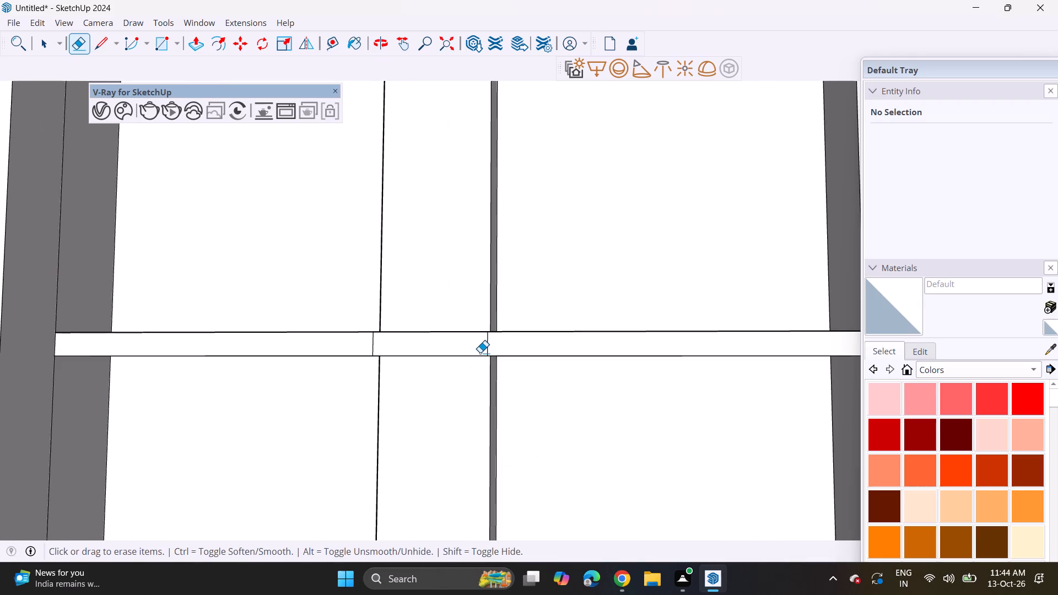
click(484, 338)
click(369, 349)
drag(361, 337, 377, 338)
scroll(377, 338, down, 2)
shift+middle_drag(435, 410, 436, 185)
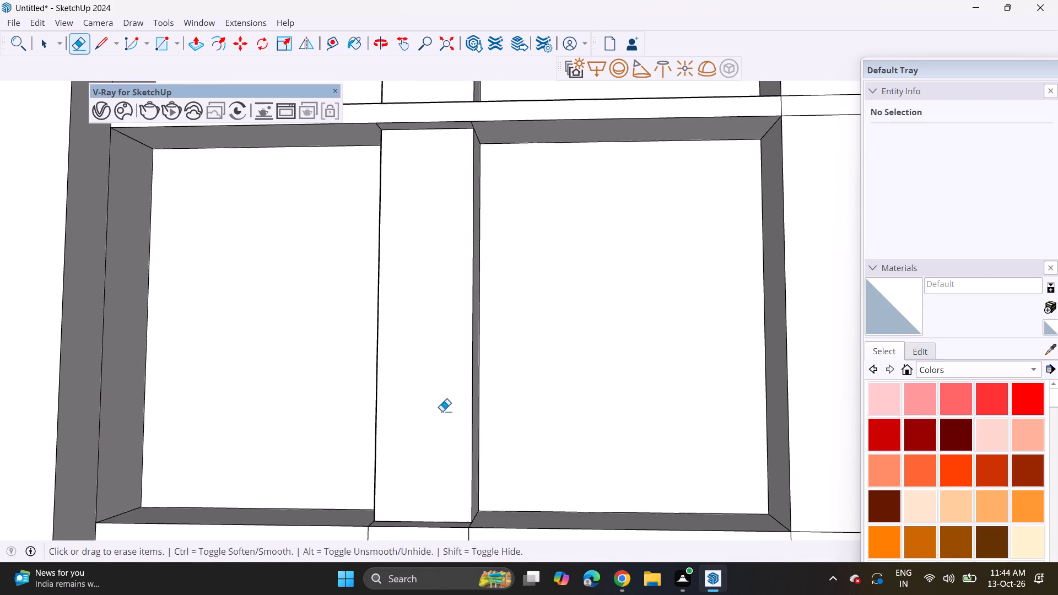
shift+middle_drag(442, 401, 442, 253)
scroll(471, 392, up, 3)
click(465, 380)
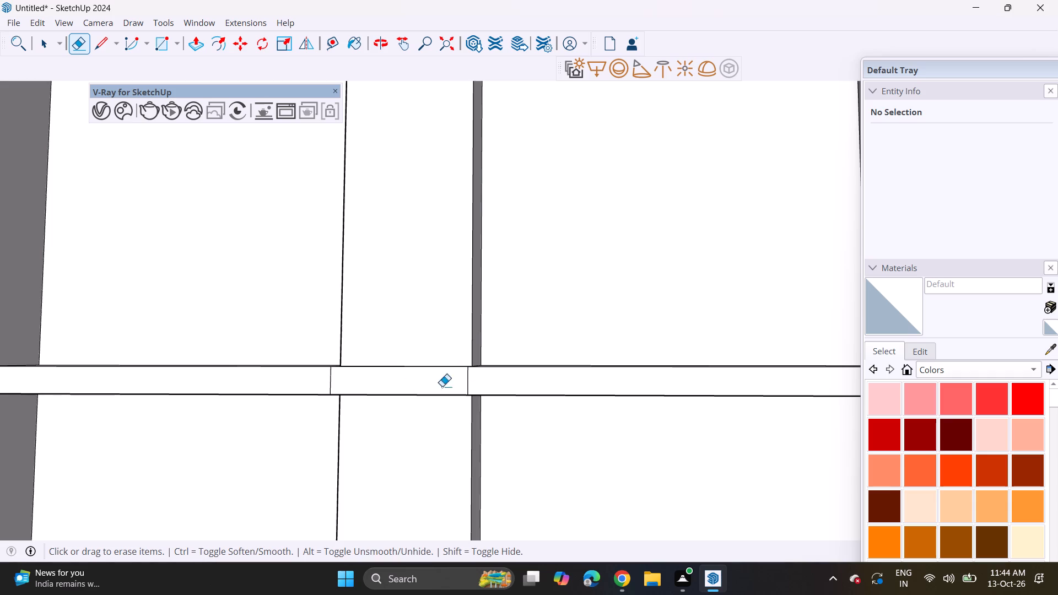
drag(308, 381, 331, 372)
drag(450, 387, 483, 380)
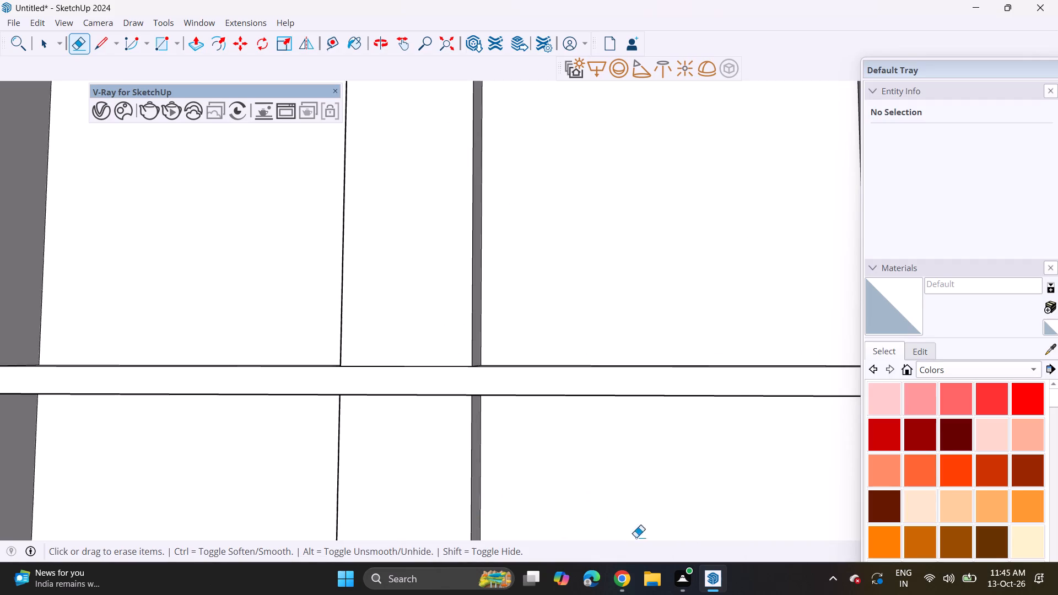
Erase the pairs of short vertical lines at the narrow middle pier on the following two ledges down.
shift+middle_drag(561, 528, 537, 269)
scroll(506, 410, down, 3)
shift+middle_drag(499, 496, 557, 198)
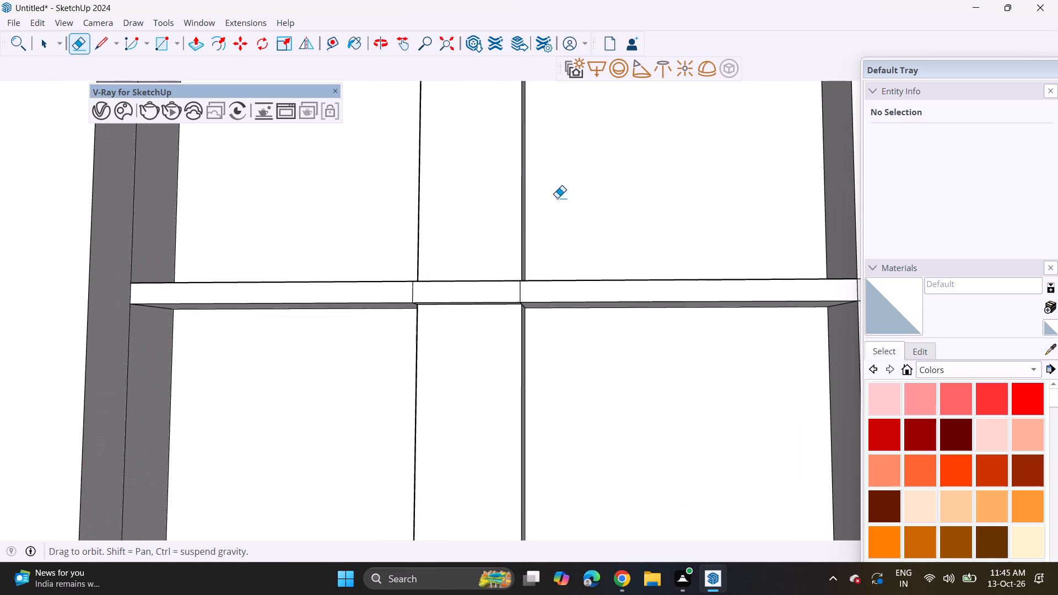
drag(529, 285, 478, 296)
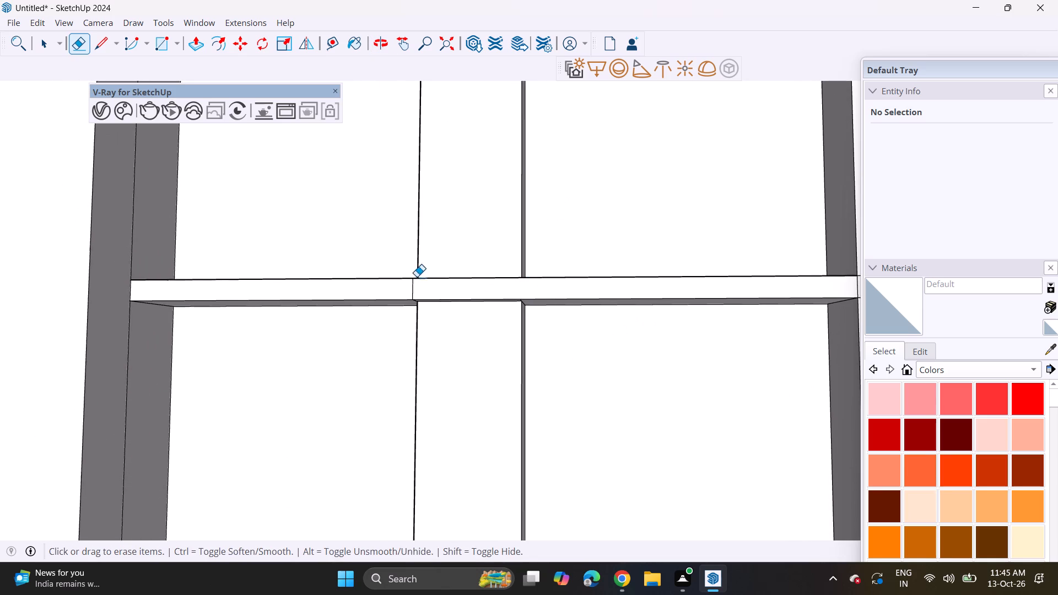
drag(401, 290, 413, 287)
scroll(428, 340, down, 4)
shift+middle_drag(451, 404, 473, 160)
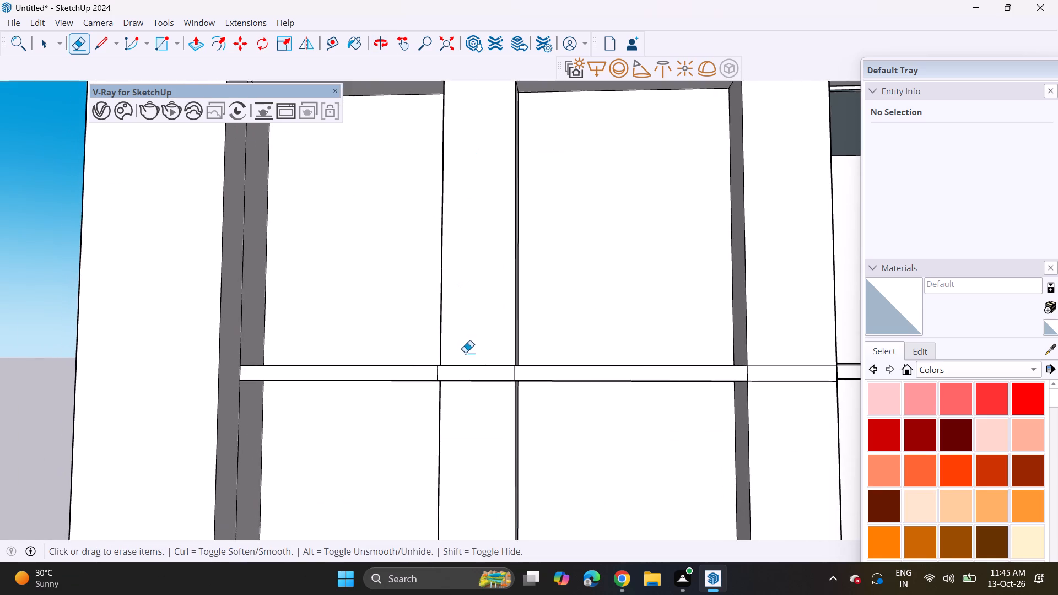
scroll(469, 354, up, 4)
click(535, 385)
drag(525, 388, 544, 385)
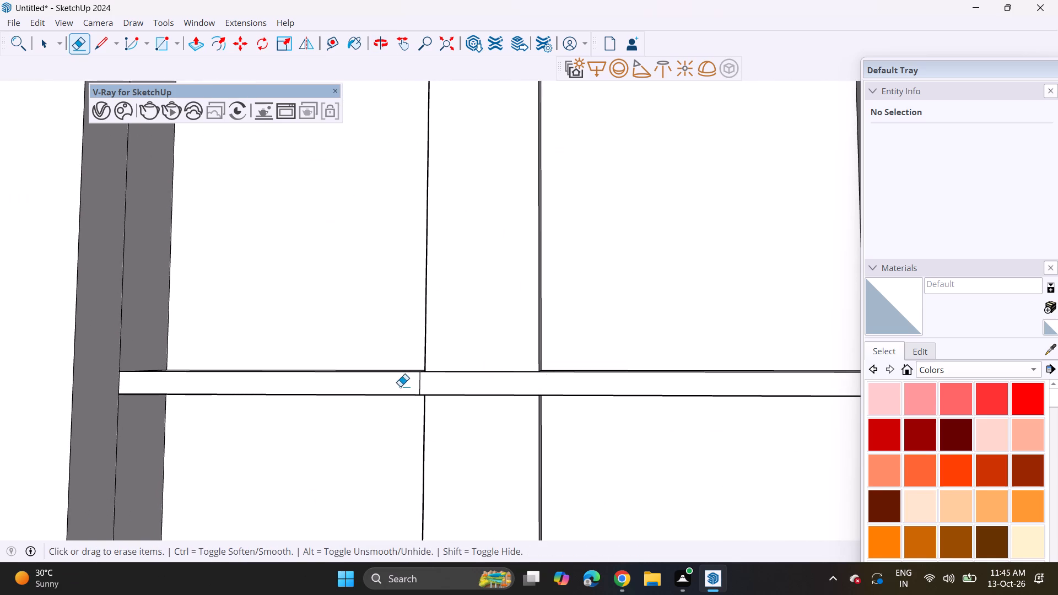
drag(403, 384, 420, 378)
Erase the two short dividing lines on the top face of the second-lowest ledge, at the foot of the narrow middle pier.
scroll(434, 385, down, 4)
shift+middle_drag(449, 413, 474, 147)
scroll(506, 425, down, 7)
middle_drag(476, 338, 464, 402)
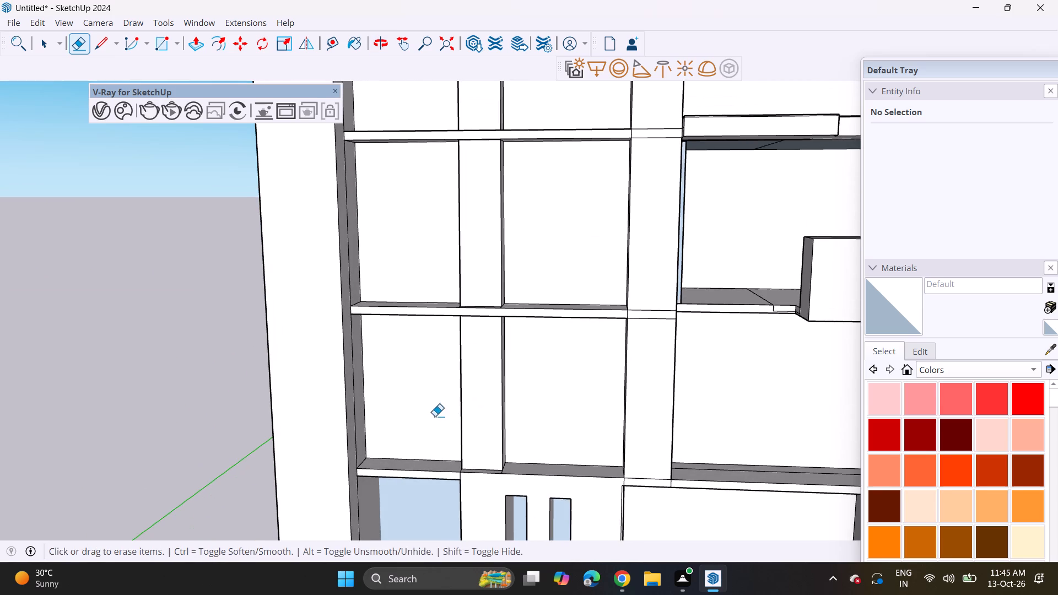
middle_drag(458, 358, 417, 414)
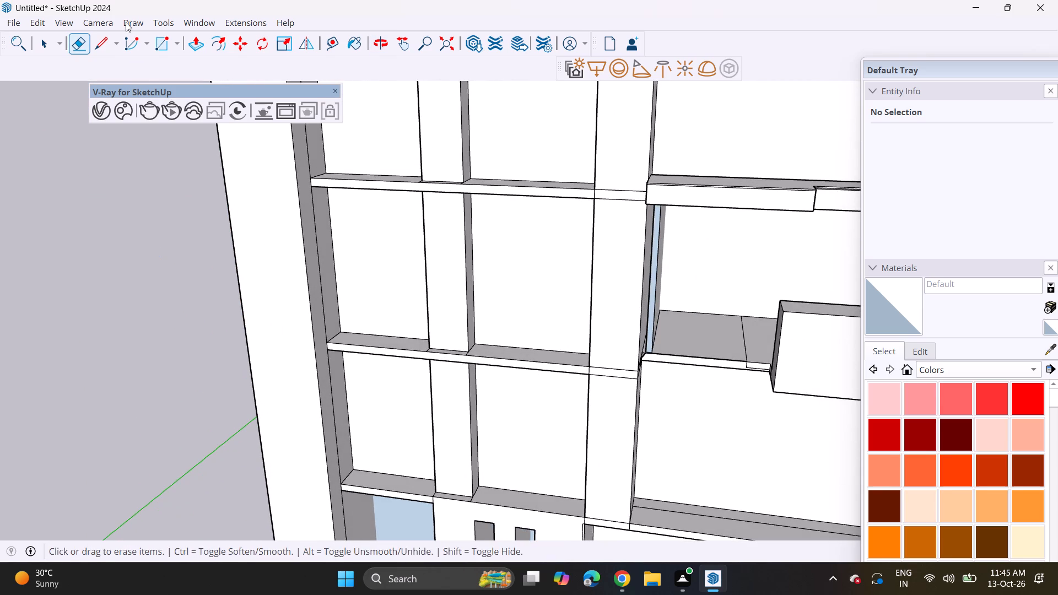
scroll(382, 263, up, 13)
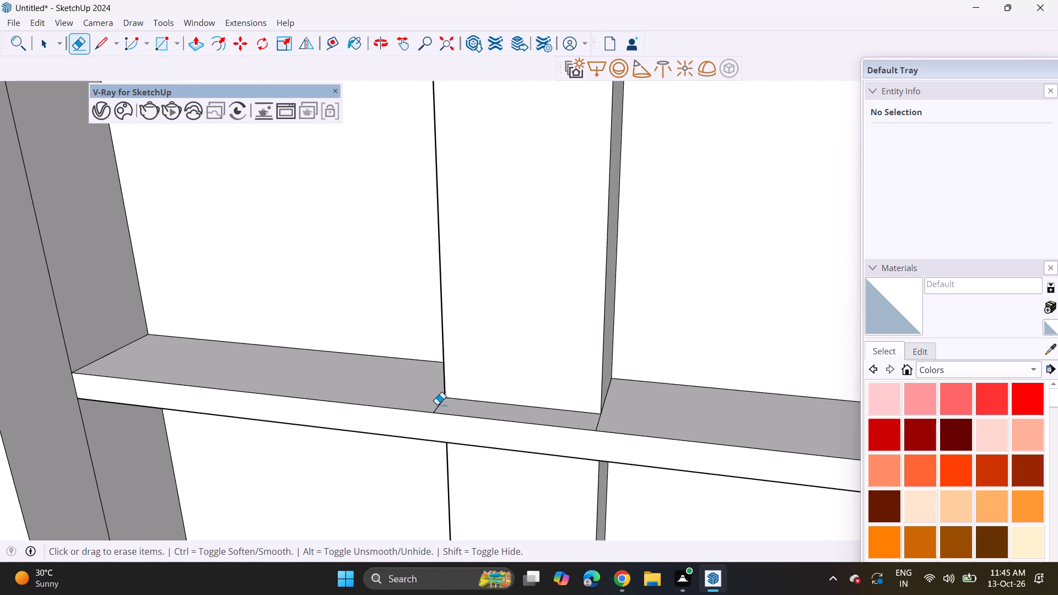
click(438, 401)
click(442, 405)
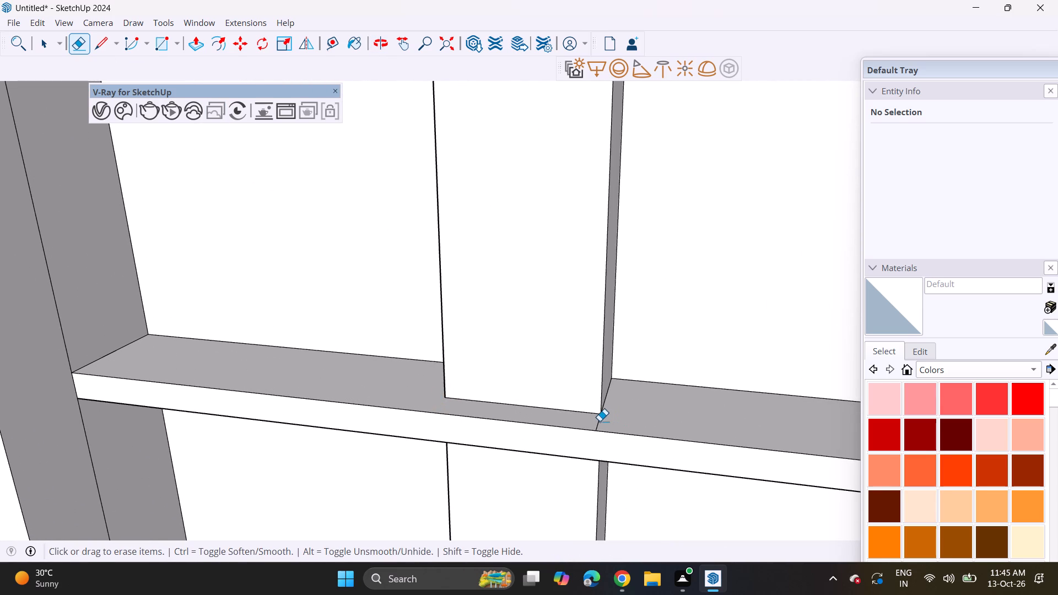
click(600, 421)
Erase the two short dividing lines on the top face of the lowest ledge, above the window openings, at the narrow middle pier.
scroll(479, 375, down, 6)
middle_drag(525, 503, 505, 207)
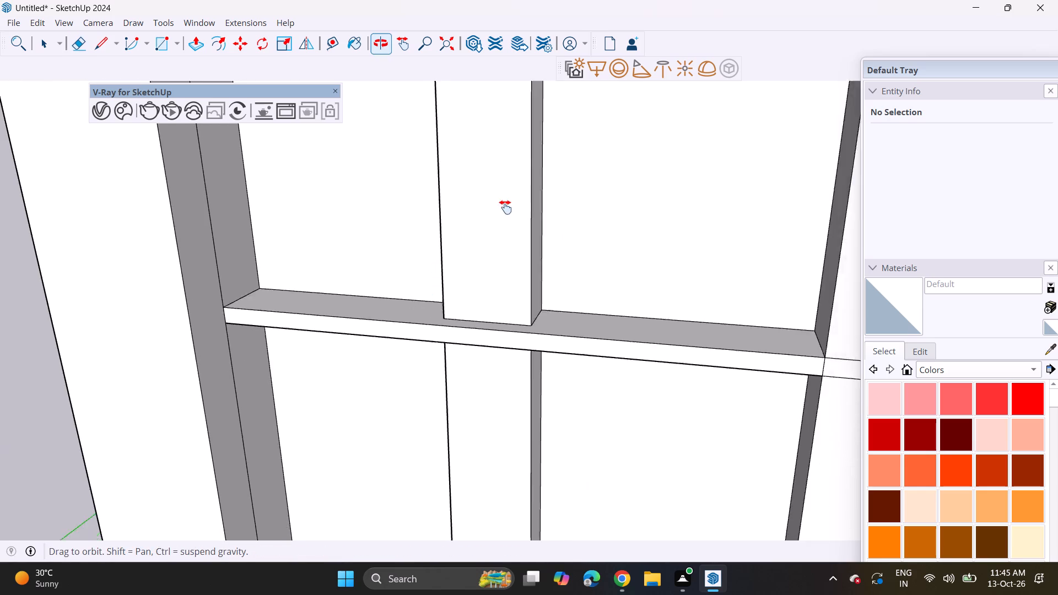
middle_drag(505, 207, 505, 143)
scroll(449, 415, up, 8)
click(434, 330)
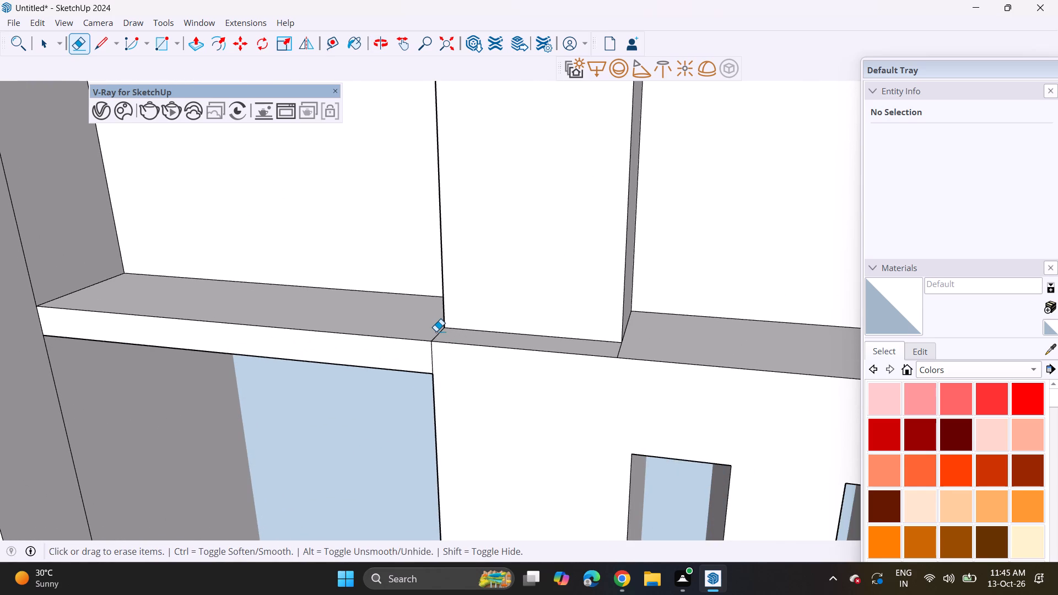
double_click(436, 331)
click(439, 334)
drag(616, 350, 619, 358)
key(ctrl+z)
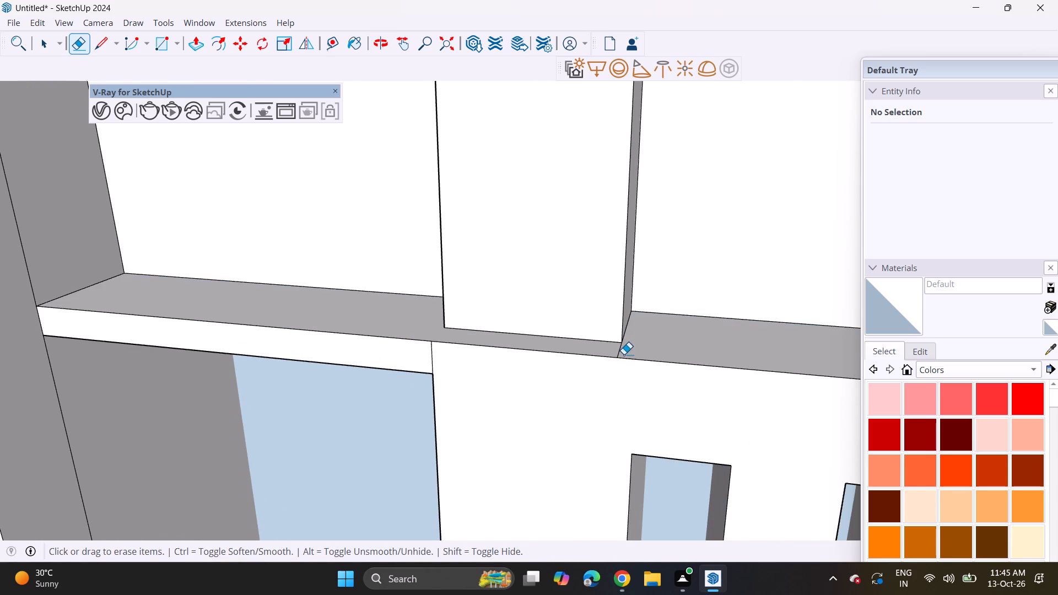
click(617, 349)
click(621, 351)
Erase the two short dividing lines on the underside of the ledge above, where it meets the narrow middle pier.
scroll(550, 337, down, 4)
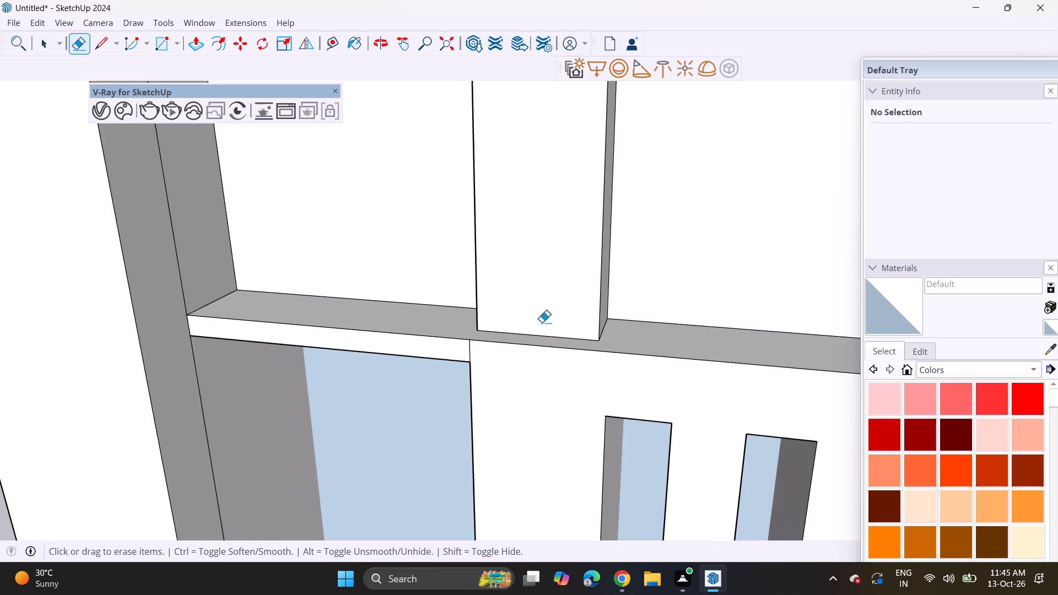
shift+middle_drag(508, 157, 499, 396)
shift+middle_drag(482, 190, 482, 393)
middle_drag(524, 279, 524, 105)
scroll(521, 217, up, 2)
click(441, 247)
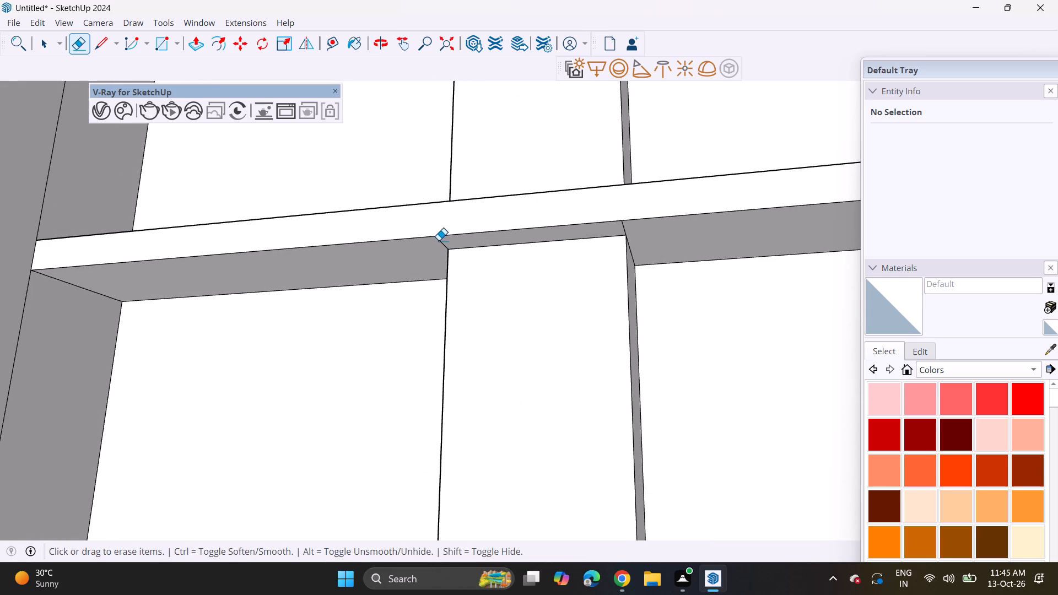
click(439, 240)
click(622, 226)
Erase the two short dividing lines on the underside of the next ledge up, at the narrow middle pier.
scroll(559, 248, down, 3)
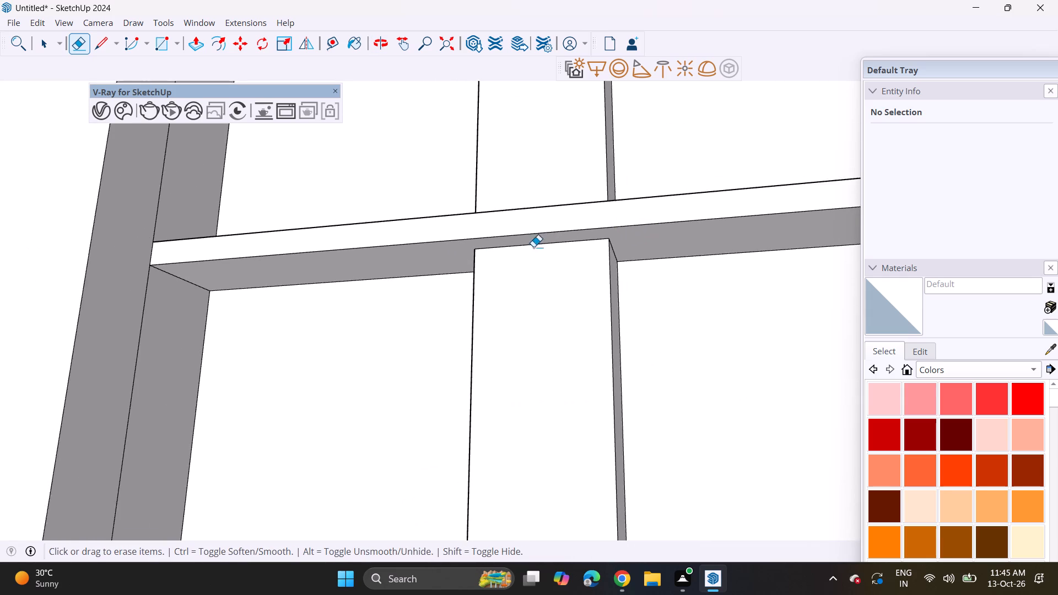
shift+middle_drag(528, 234, 528, 415)
middle_drag(525, 110, 525, 318)
middle_drag(547, 232, 547, 77)
scroll(547, 182, up, 1)
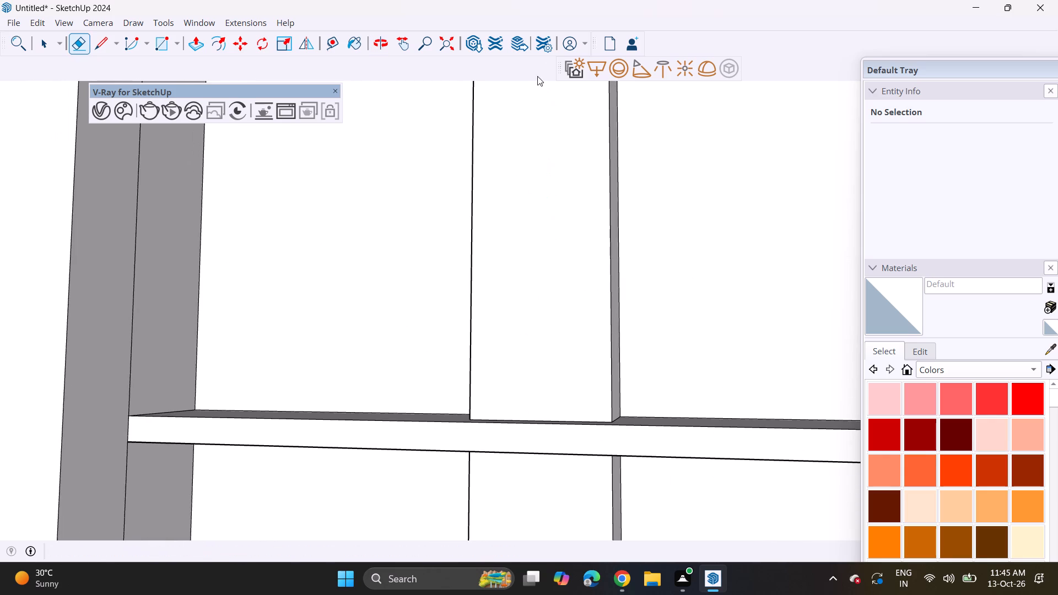
shift+middle_drag(537, 78, 506, 368)
middle_drag(488, 217, 486, 455)
middle_drag(525, 295, 524, 179)
shift+middle_drag(505, 173, 450, 337)
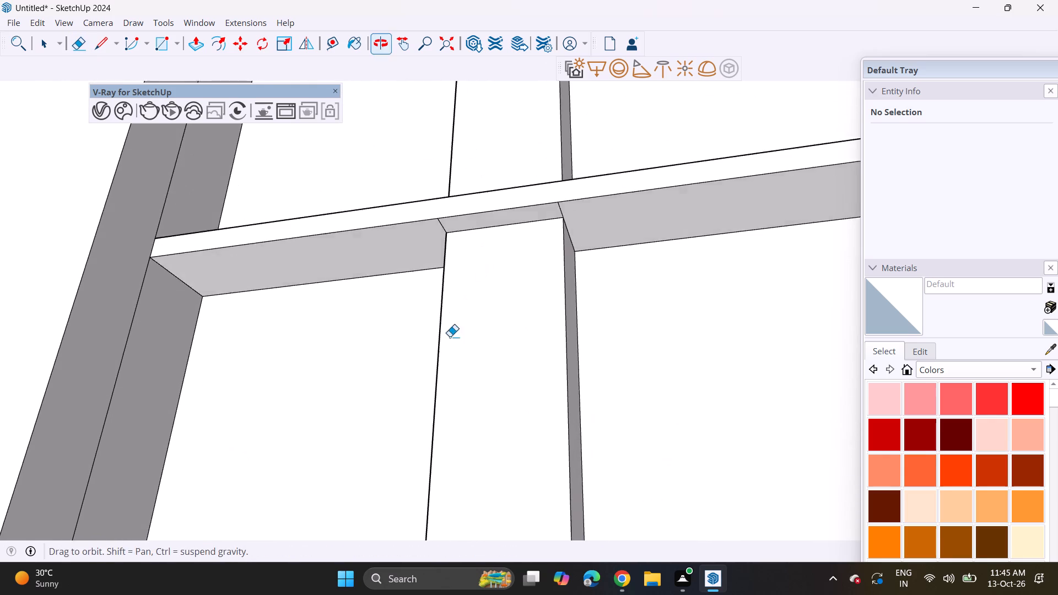
shift+middle_drag(450, 337, 468, 300)
drag(439, 226, 445, 226)
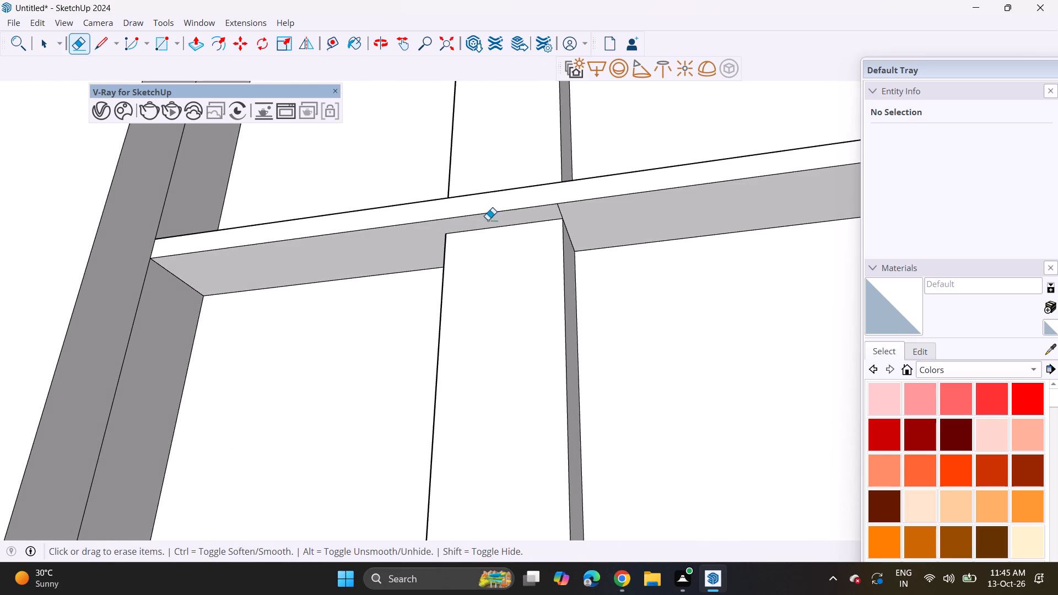
click(557, 217)
click(562, 212)
Continue up the side facade, erasing the underside dividing lines at the narrow middle pier on the next two ledges.
scroll(437, 146, down, 3)
shift+middle_drag(437, 137, 441, 496)
middle_drag(461, 415, 461, 269)
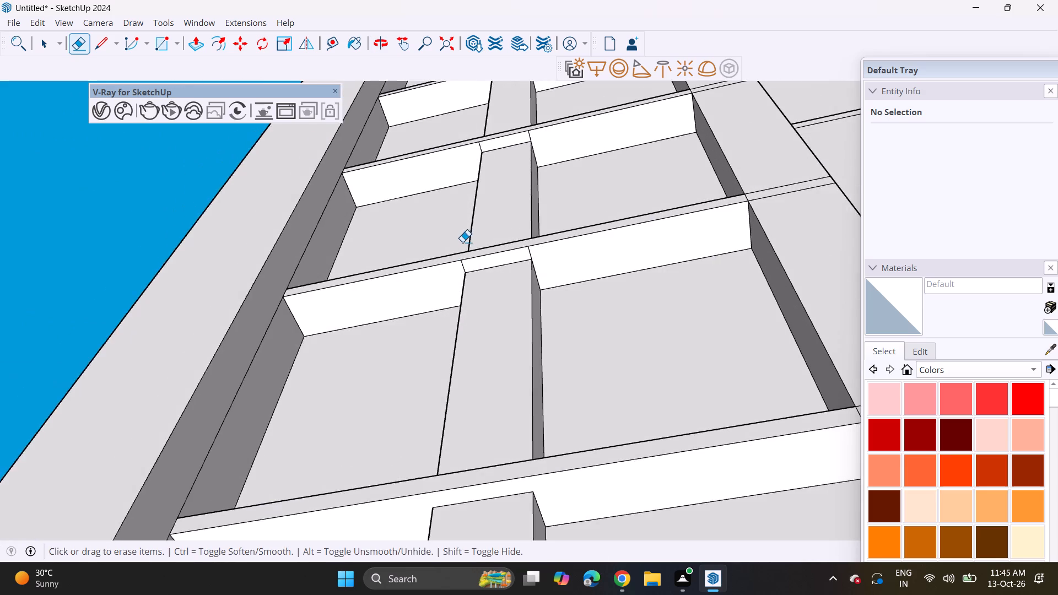
scroll(462, 242, up, 7)
click(463, 306)
drag(473, 300, 445, 309)
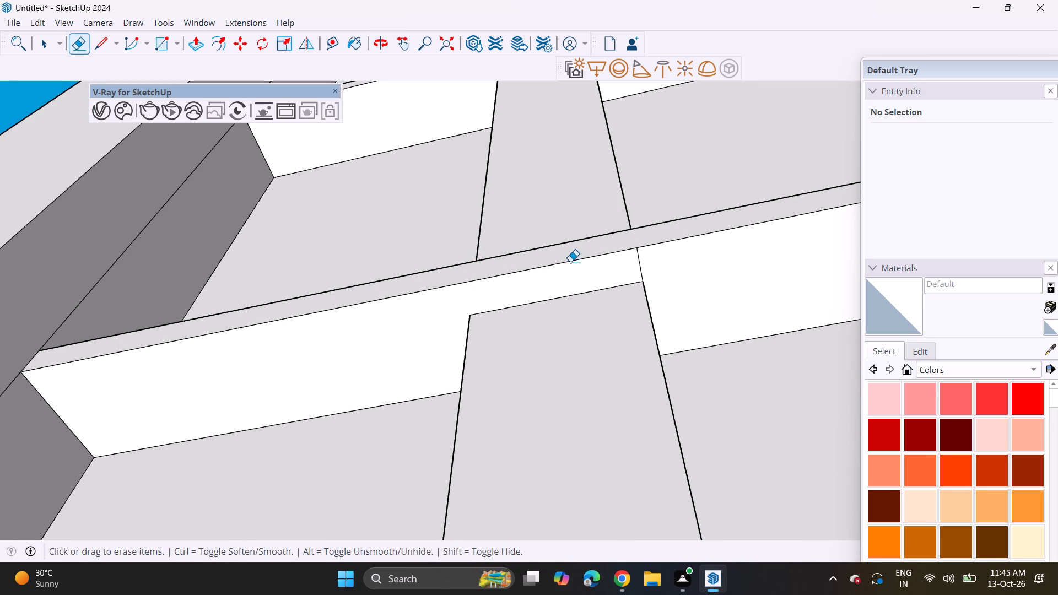
drag(646, 262, 597, 281)
shift+middle_drag(552, 232, 488, 506)
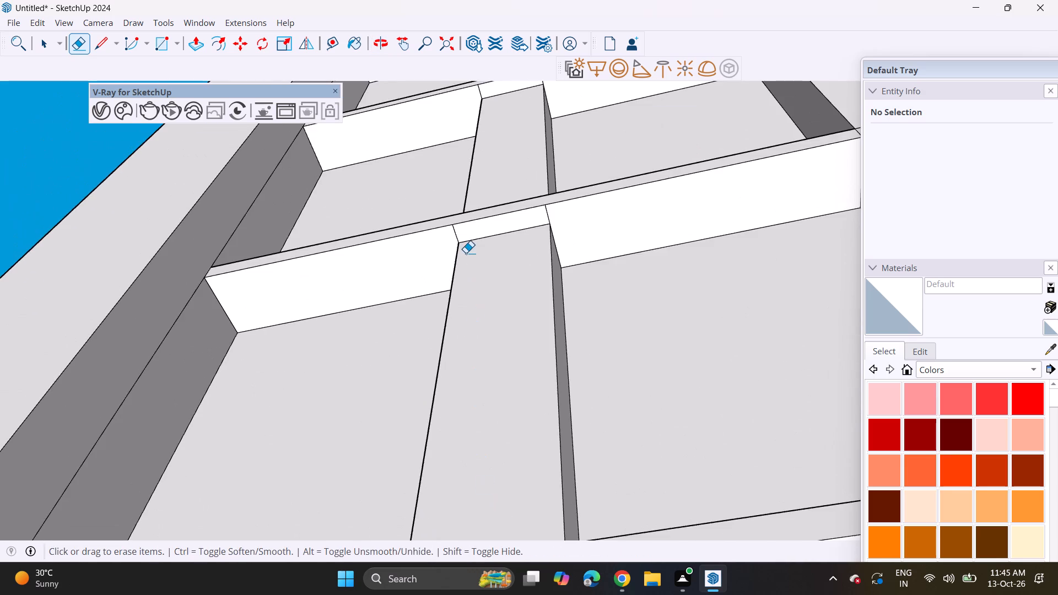
scroll(464, 250, up, 3)
drag(444, 231, 397, 232)
drag(450, 231, 477, 222)
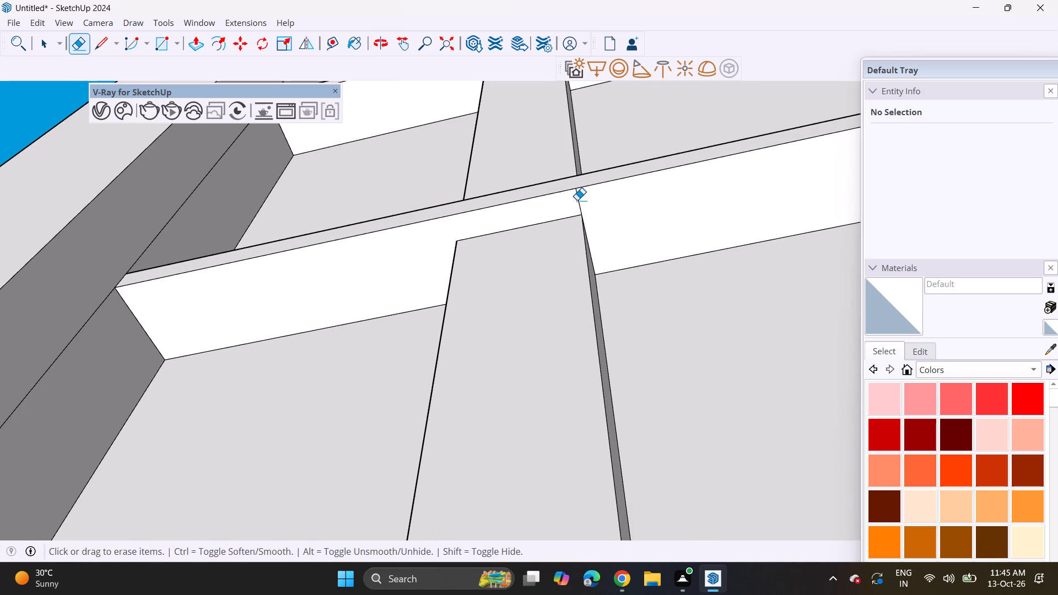
drag(576, 201, 594, 199)
Erase the pairs of underside dividing lines at the narrow middle pier on another two ledges up the facade.
scroll(490, 211, down, 3)
shift+middle_drag(485, 194, 465, 399)
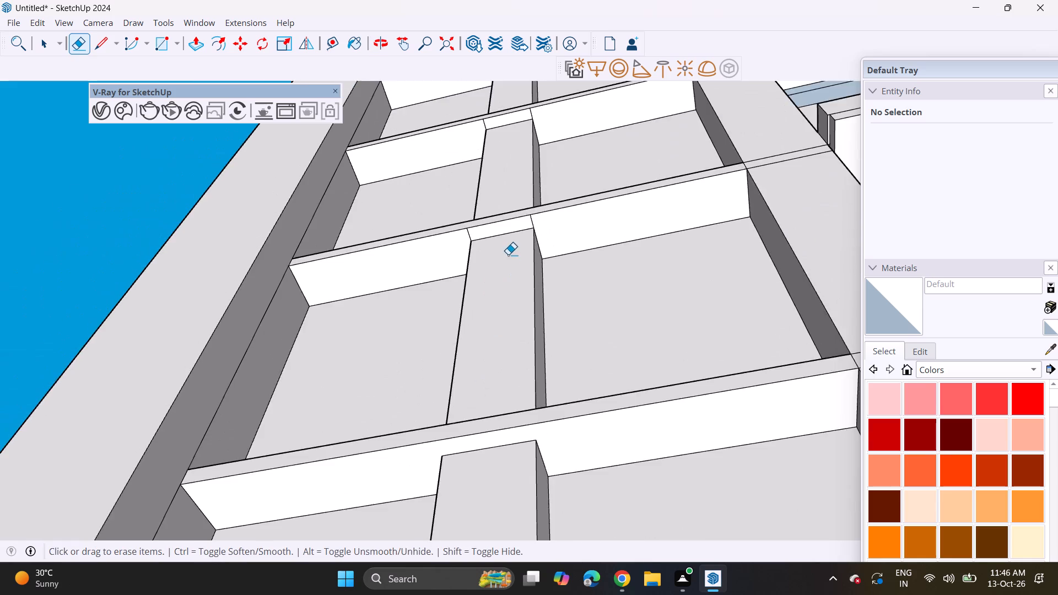
scroll(508, 255, up, 4)
drag(442, 235, 457, 229)
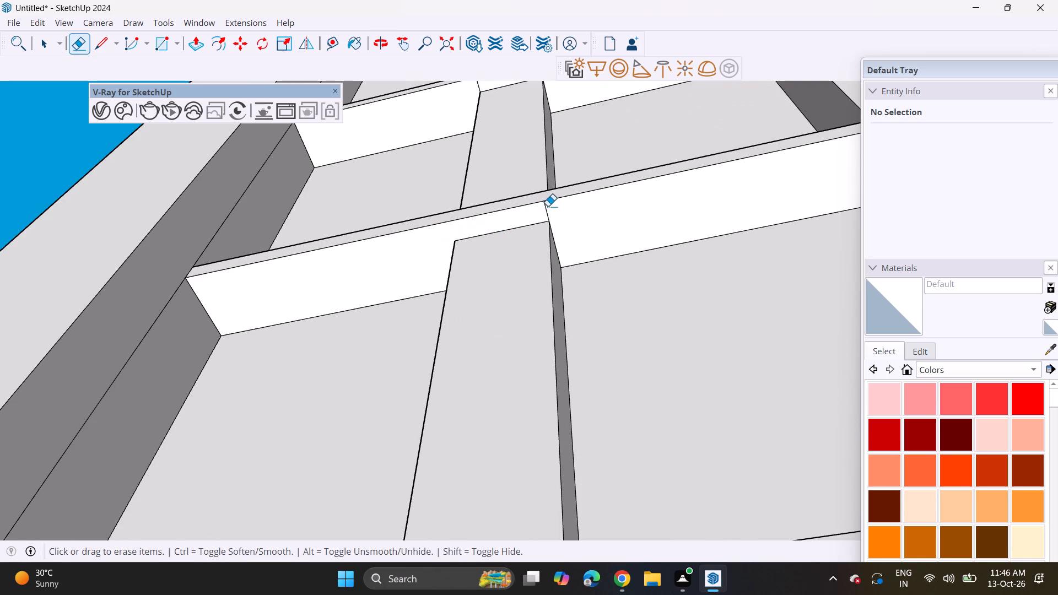
drag(537, 208, 546, 210)
drag(538, 210, 552, 208)
scroll(494, 208, down, 3)
shift+middle_drag(473, 191, 458, 424)
scroll(478, 315, up, 6)
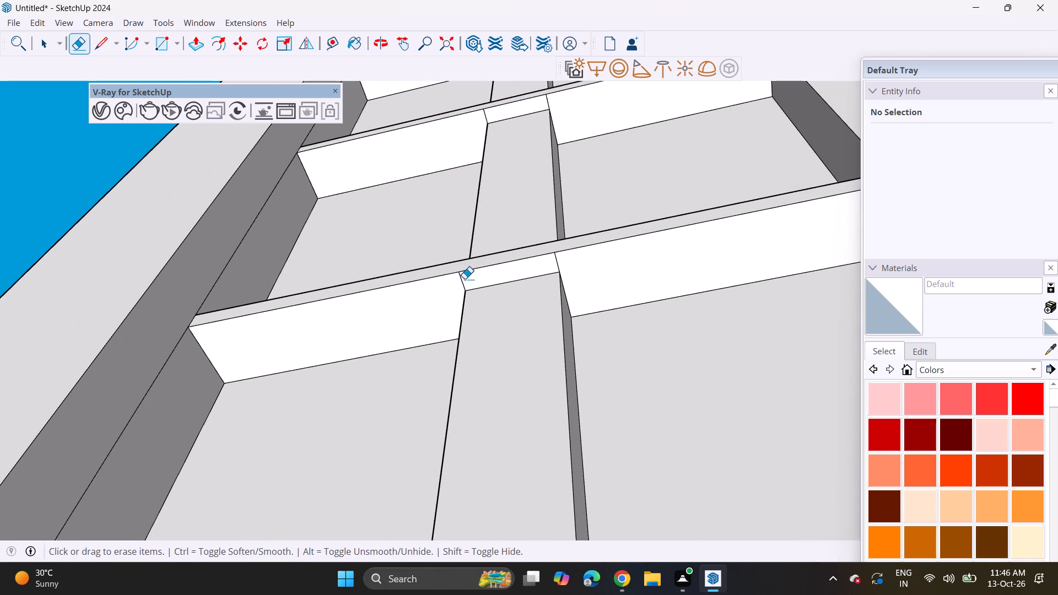
drag(465, 279, 442, 286)
drag(552, 258, 575, 263)
Erase the pairs of short underside dividing lines at the narrow middle pier on the next two ledges up the side facade.
shift+middle_drag(492, 190, 475, 379)
scroll(488, 289, up, 3)
click(462, 272)
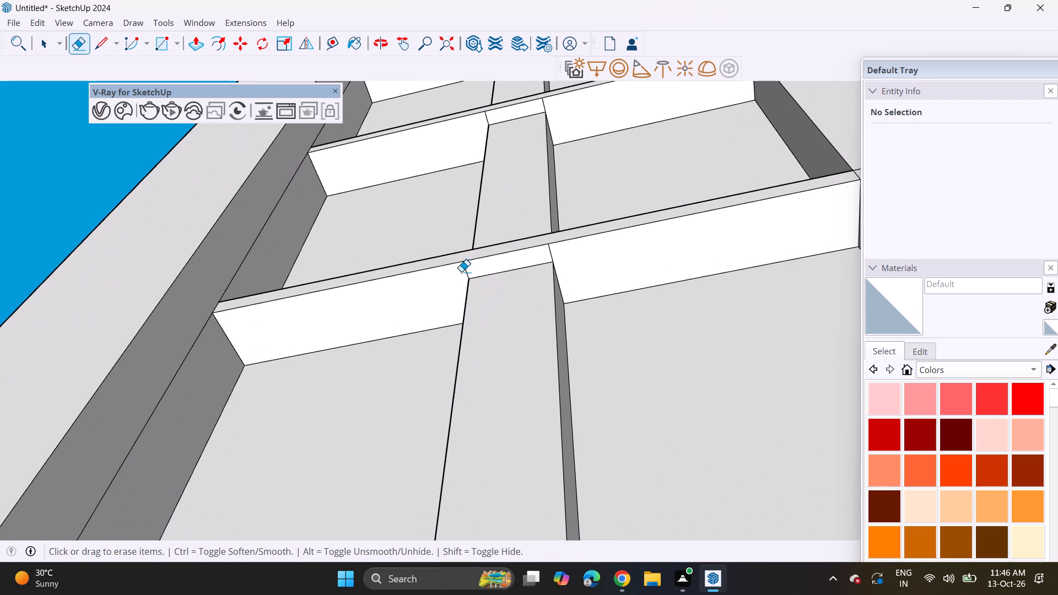
drag(468, 271, 452, 275)
drag(549, 256, 561, 252)
shift+middle_drag(511, 209, 487, 340)
scroll(463, 215, up, 5)
drag(469, 220, 451, 228)
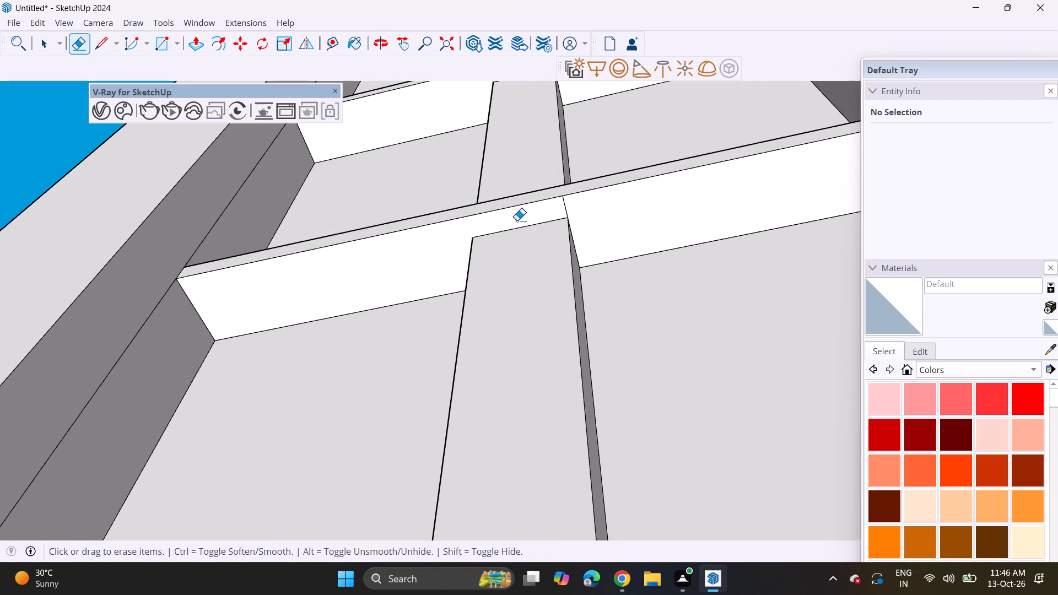
drag(562, 205, 588, 202)
Erase the underside dividing lines on both sides of the narrow middle pier on another two ledges higher up.
scroll(536, 190, down, 3)
shift+middle_drag(488, 246, 457, 387)
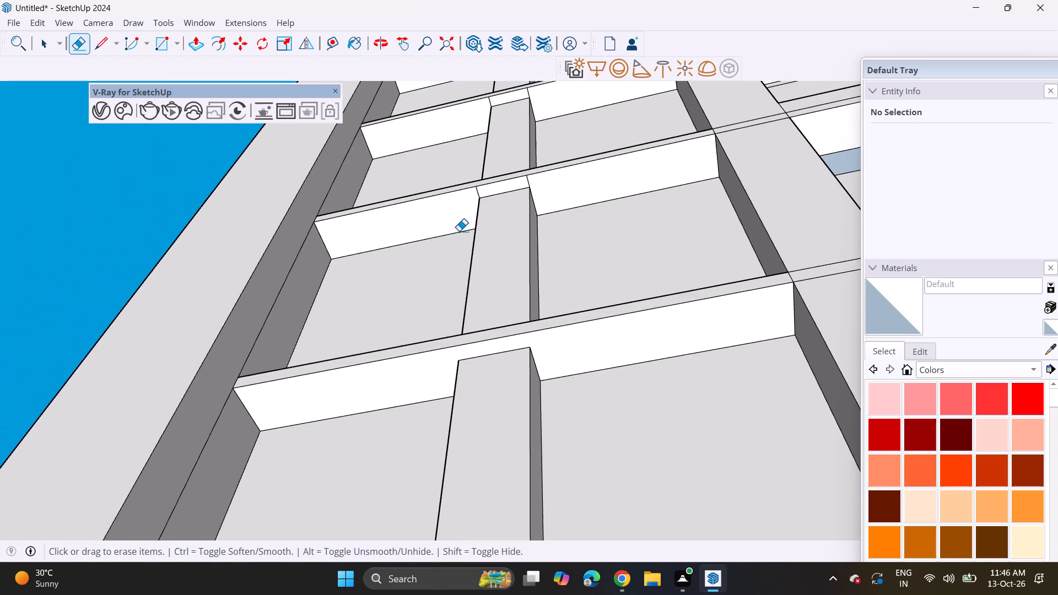
scroll(478, 191, up, 5)
drag(478, 191, 456, 201)
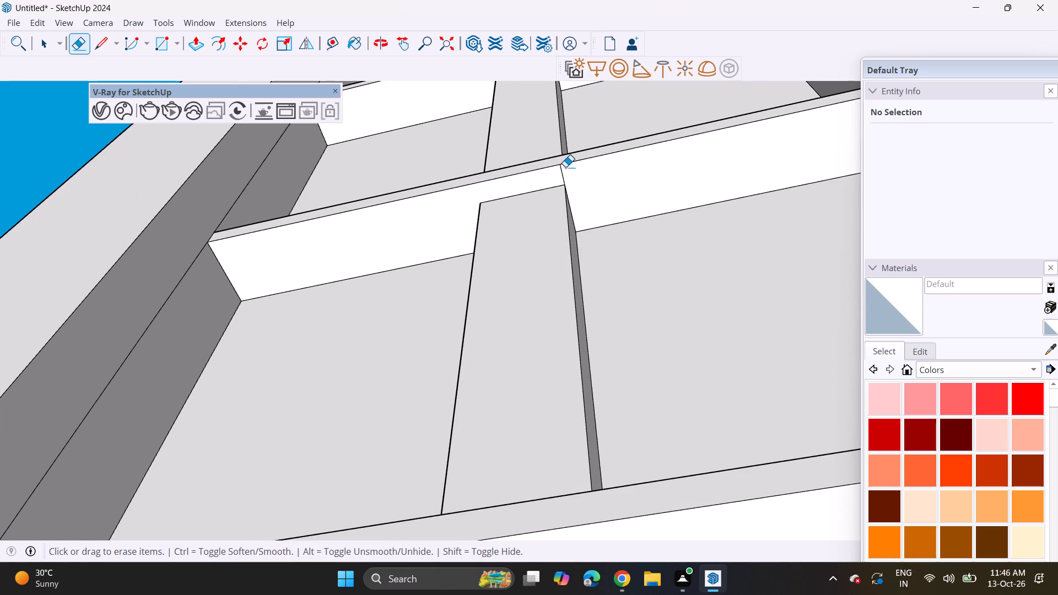
click(564, 168)
scroll(543, 176, down, 3)
shift+middle_drag(538, 180, 526, 396)
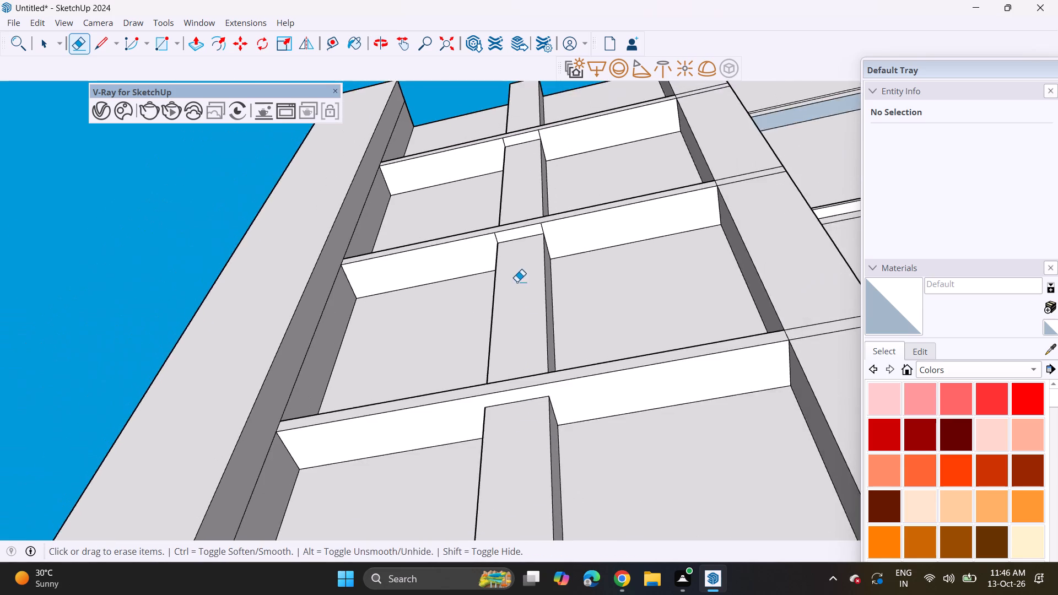
scroll(517, 282, up, 3)
scroll(544, 208, up, 5)
drag(549, 214, 567, 209)
drag(452, 237, 440, 240)
Erase the two short dividing lines under the topmost ledge at the middle pier, undoing any erasure that removes ledge faces.
scroll(434, 226, down, 4)
shift+middle_drag(478, 166, 475, 262)
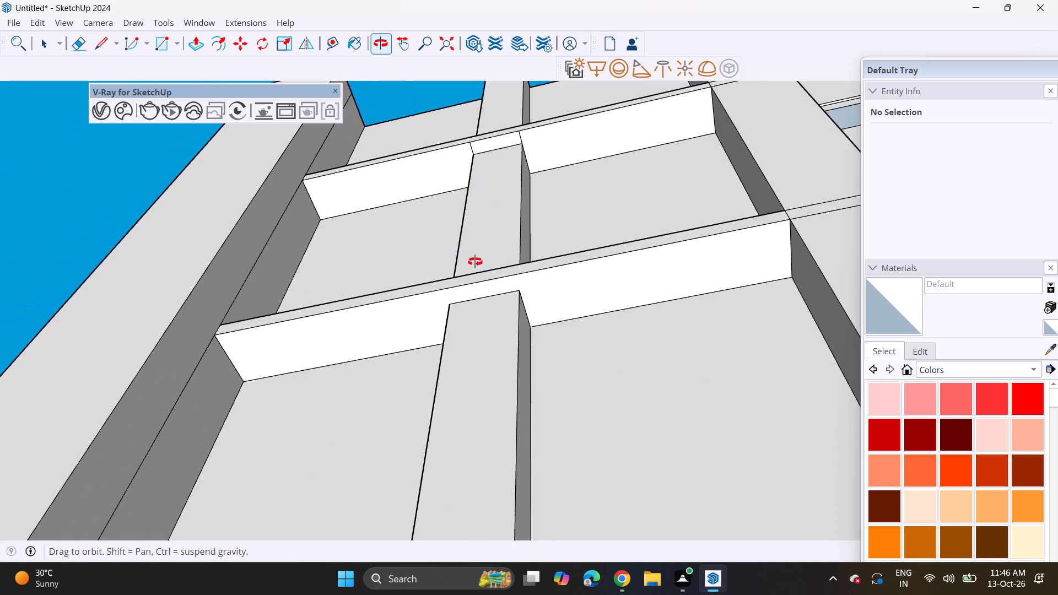
shift+middle_drag(475, 262, 468, 301)
scroll(480, 199, up, 3)
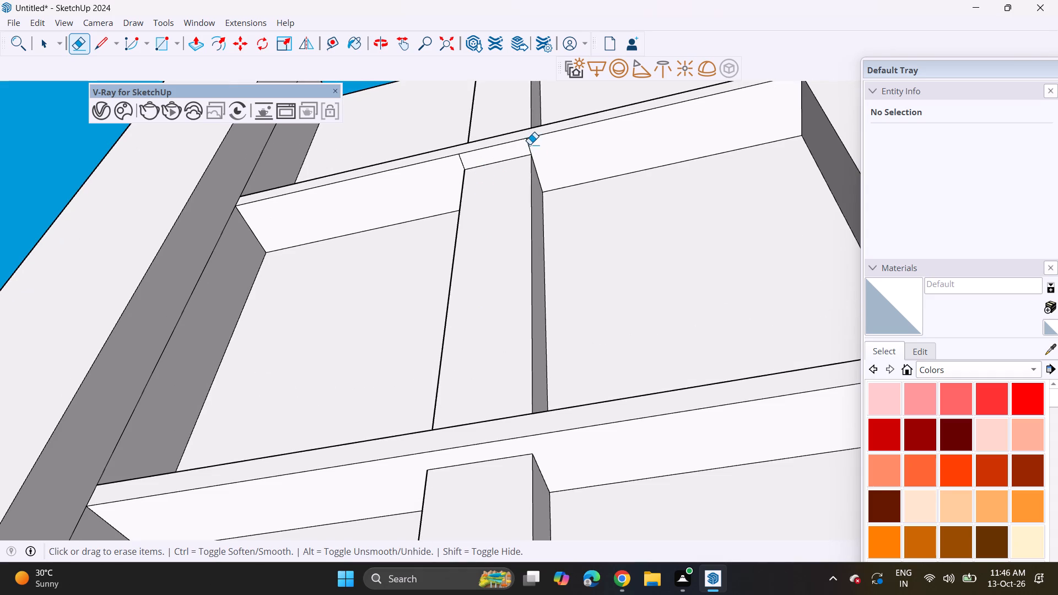
drag(528, 144, 503, 155)
drag(463, 164, 436, 160)
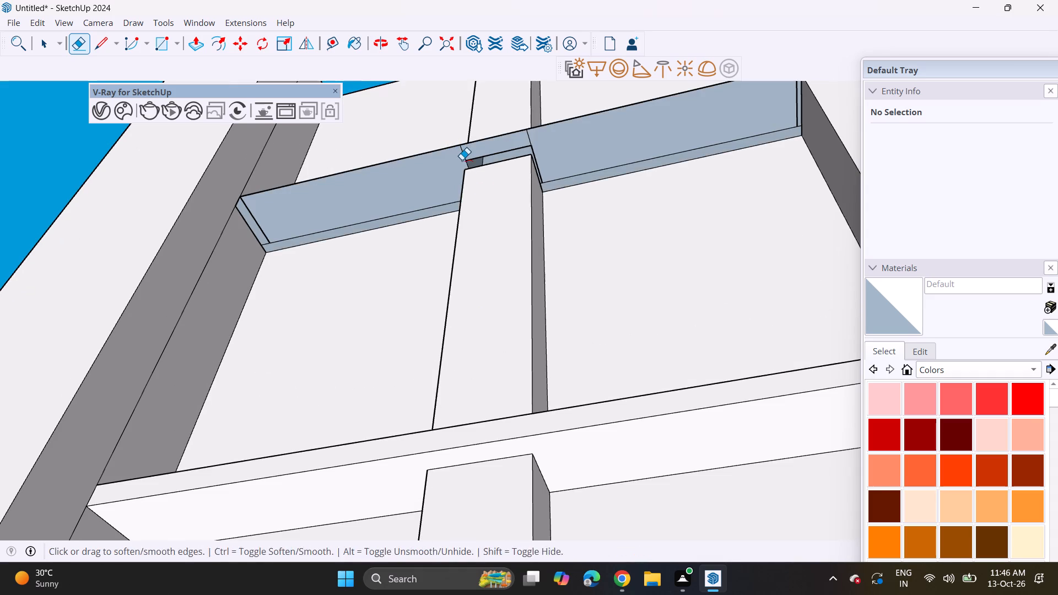
key(ctrl+z)
click(460, 160)
Erase the two short dividing lines on the upper surface of the topmost ledge, in front of the narrow middle pier.
scroll(458, 163, down, 3)
shift+middle_drag(457, 158, 439, 282)
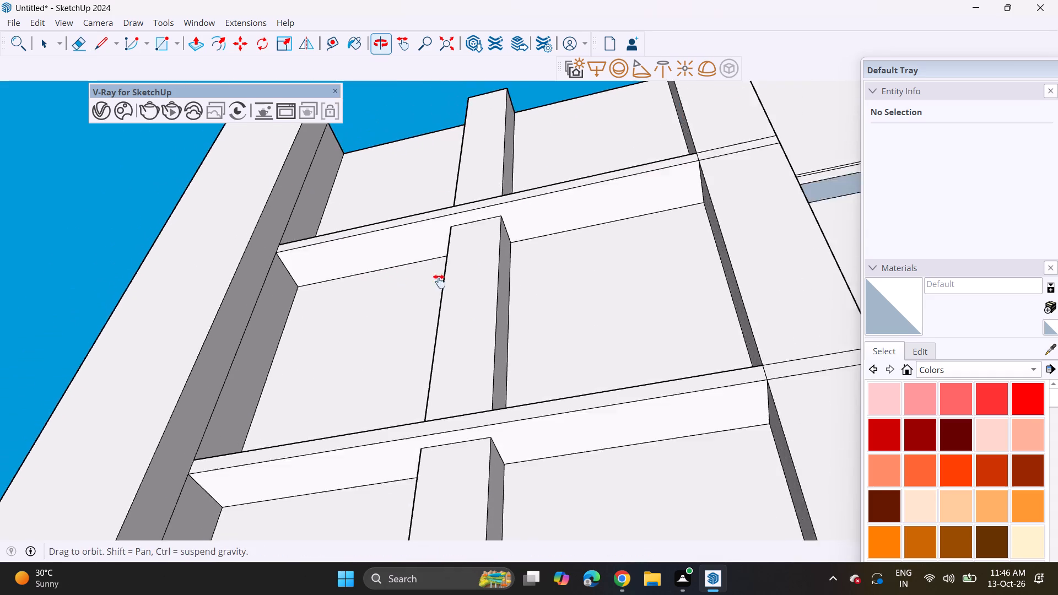
shift+middle_drag(439, 282, 433, 317)
middle_drag(452, 312, 450, 586)
middle_drag(446, 317, 476, 526)
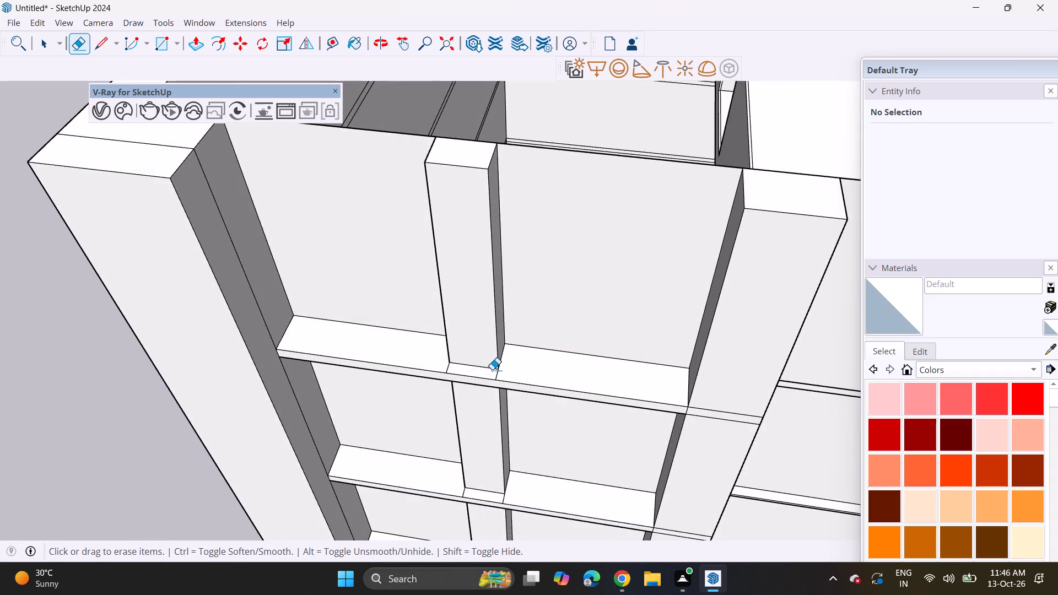
scroll(489, 370, up, 7)
click(506, 379)
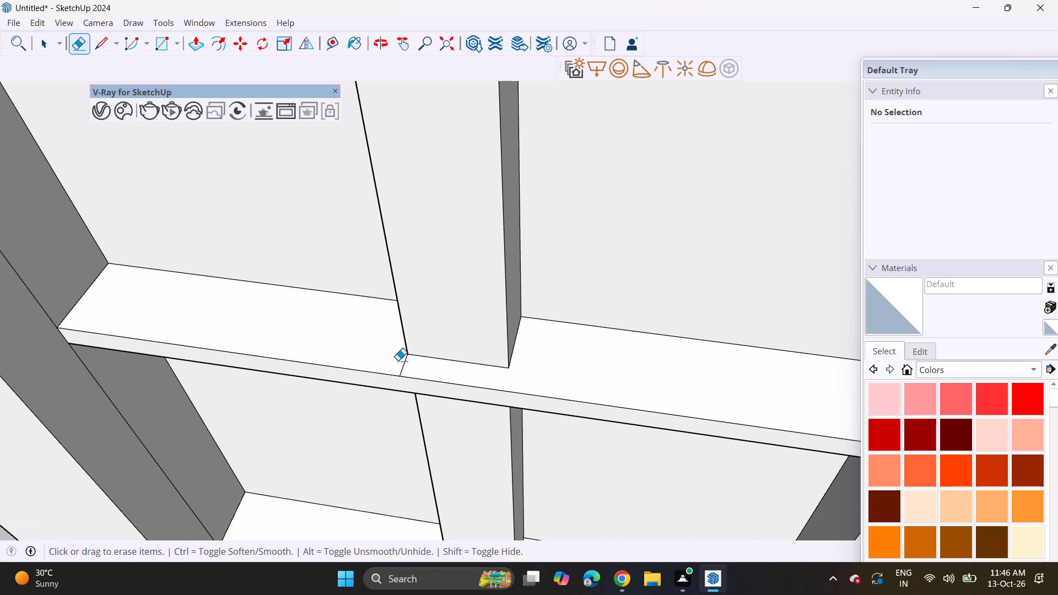
click(406, 366)
drag(395, 366, 381, 366)
drag(401, 355, 409, 363)
Erase the pairs of upper-surface dividing lines in front of the middle pier on the next two ledges down.
scroll(416, 364, down, 3)
middle_drag(438, 421, 391, 177)
shift+middle_drag(412, 317, 413, 188)
scroll(432, 237, up, 2)
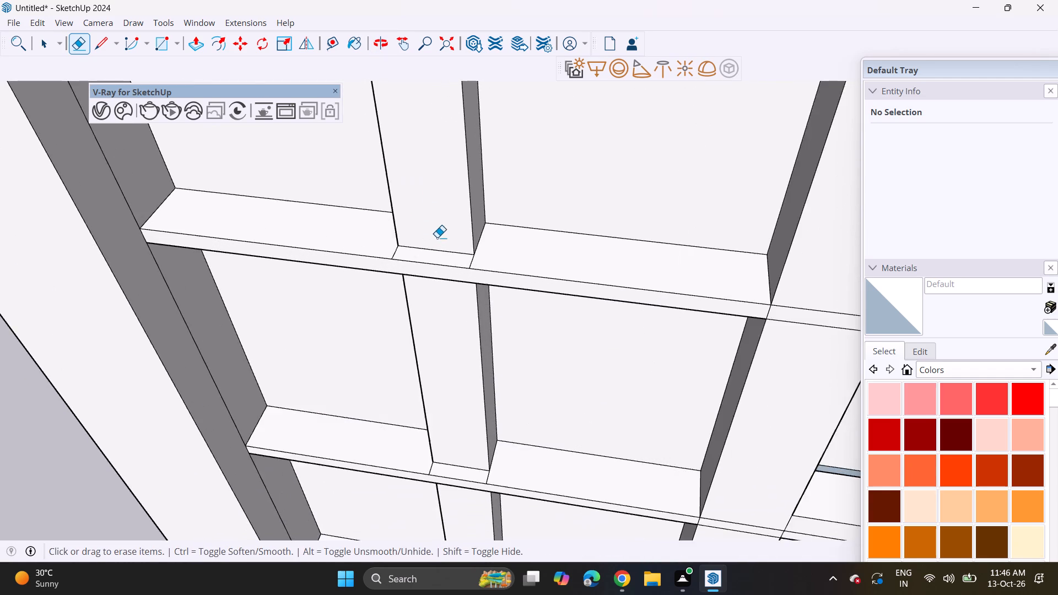
scroll(437, 237, up, 7)
drag(467, 266, 517, 274)
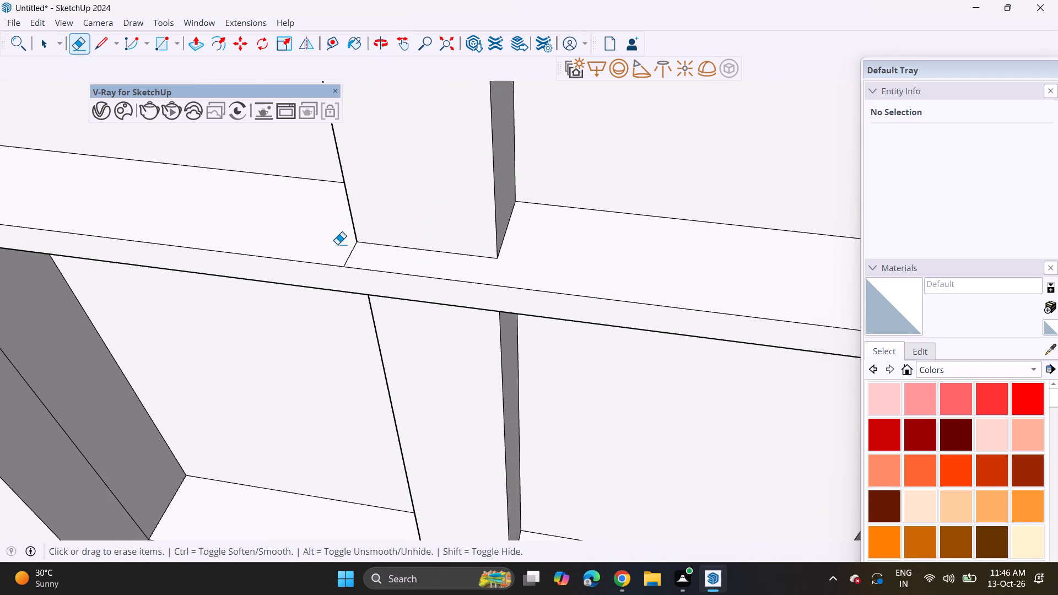
drag(332, 244, 363, 248)
scroll(393, 319, down, 2)
shift+middle_drag(389, 344, 385, 35)
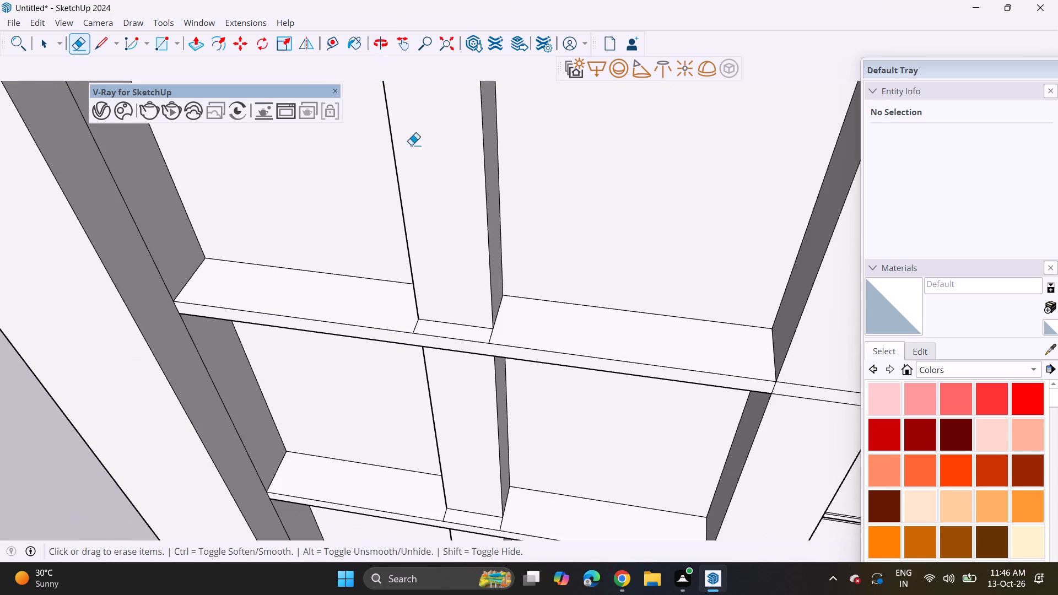
scroll(454, 351, up, 8)
drag(502, 333, 538, 326)
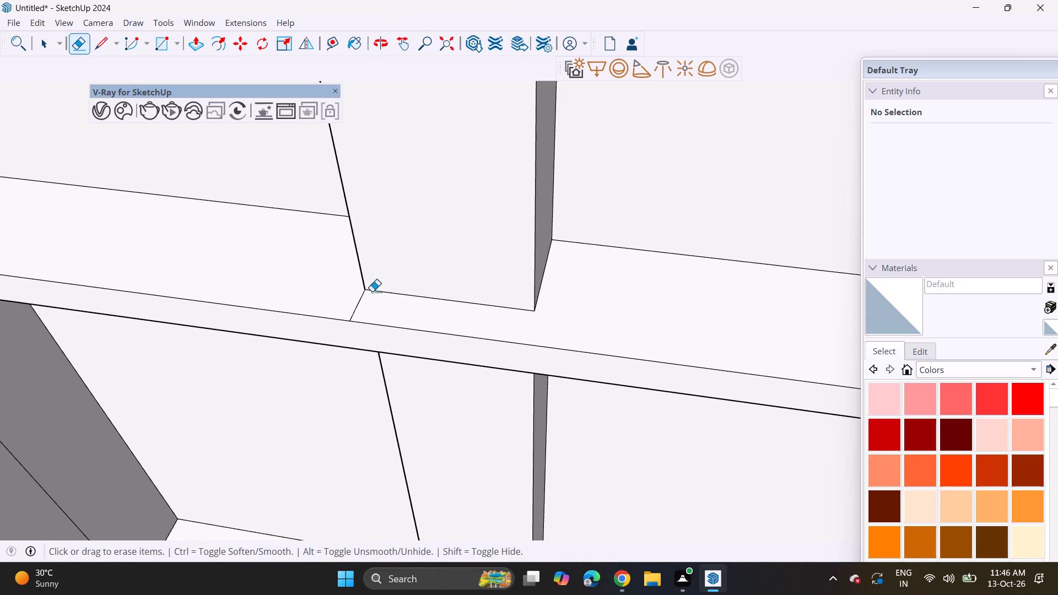
drag(319, 291, 371, 297)
Continue down the side facade, erasing the upper-surface dividing lines at the middle pier on two more ledges.
scroll(369, 297, down, 2)
shift+middle_drag(401, 401, 393, 73)
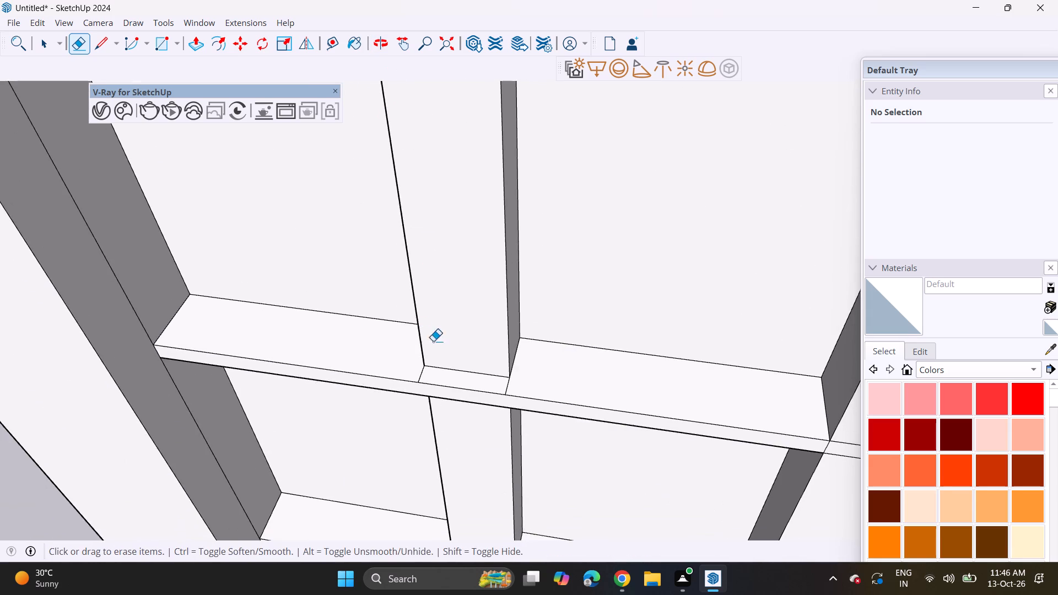
scroll(435, 349, up, 6)
click(418, 381)
drag(570, 414, 603, 404)
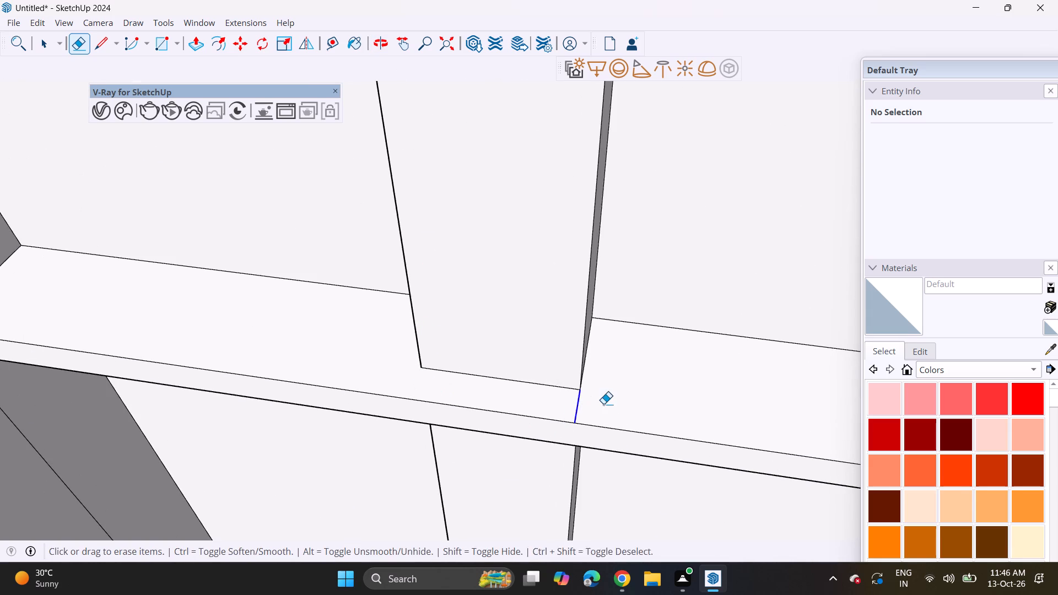
scroll(589, 409, down, 2)
shift+middle_drag(568, 453, 532, 271)
scroll(505, 513, up, 3)
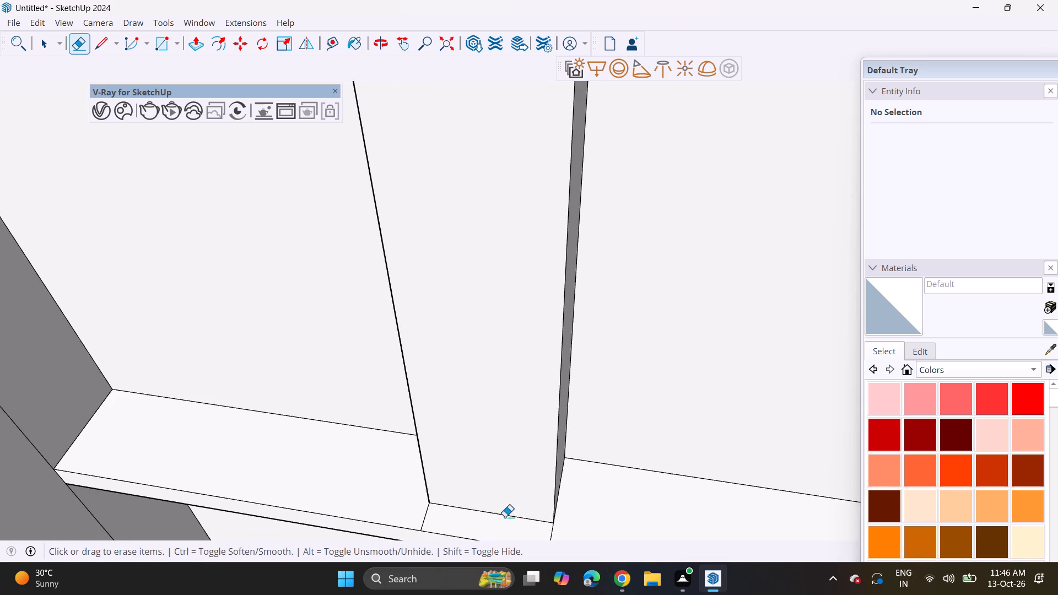
scroll(505, 517, up, 3)
middle_drag(544, 574, 549, 450)
middle_drag(550, 446, 530, 268)
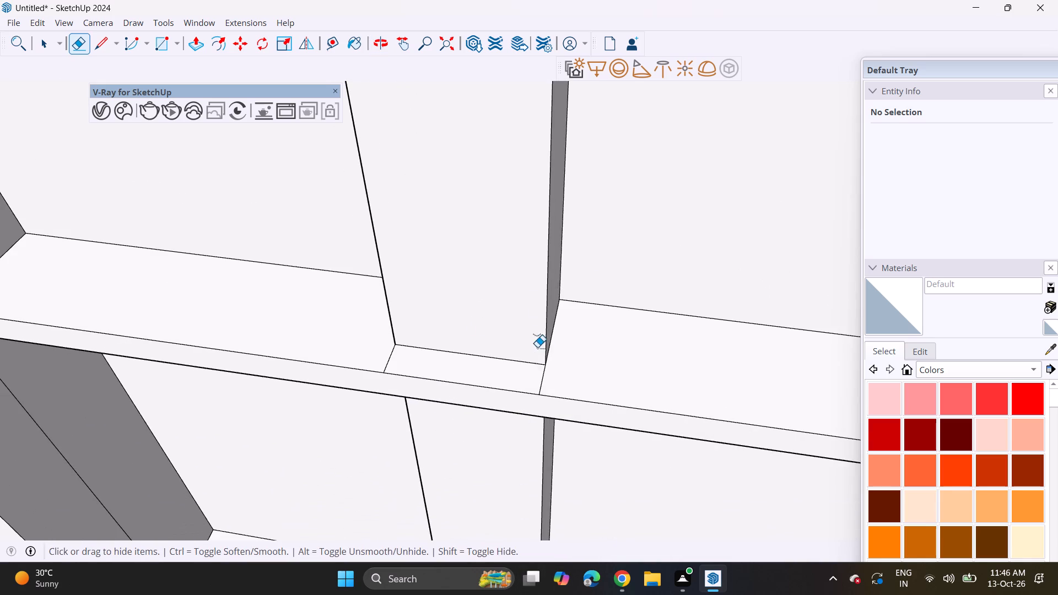
drag(542, 371, 557, 379)
drag(389, 365, 345, 353)
Erase the short dividing lines beside the middle pier on the upper surfaces of the following two ledges down.
shift+middle_drag(552, 445, 477, 184)
drag(473, 448, 497, 454)
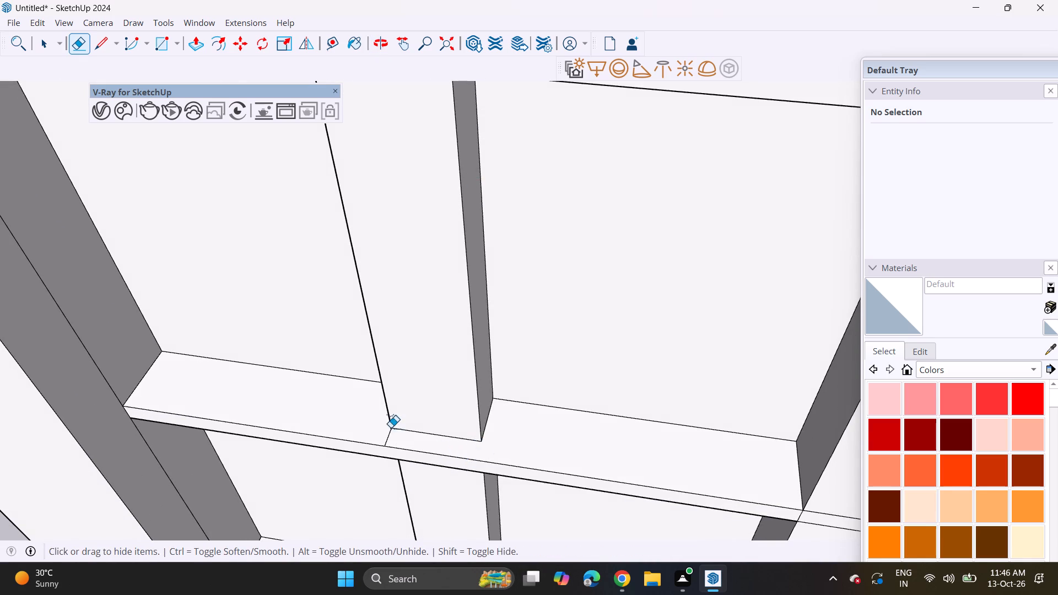
click(390, 442)
shift+middle_drag(429, 486, 373, 199)
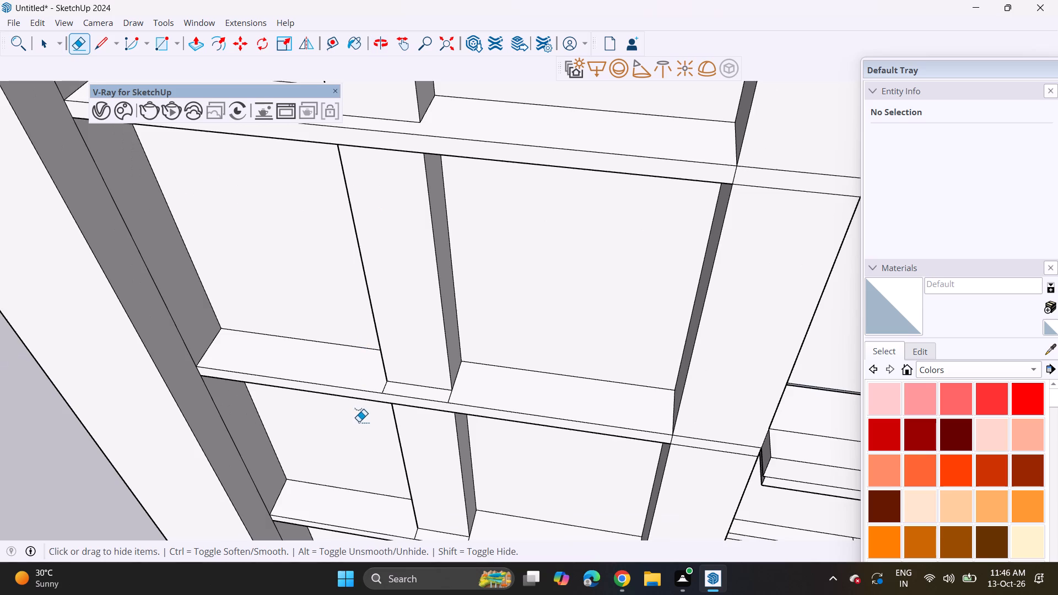
scroll(366, 419, up, 3)
scroll(382, 376, up, 4)
drag(388, 372, 419, 365)
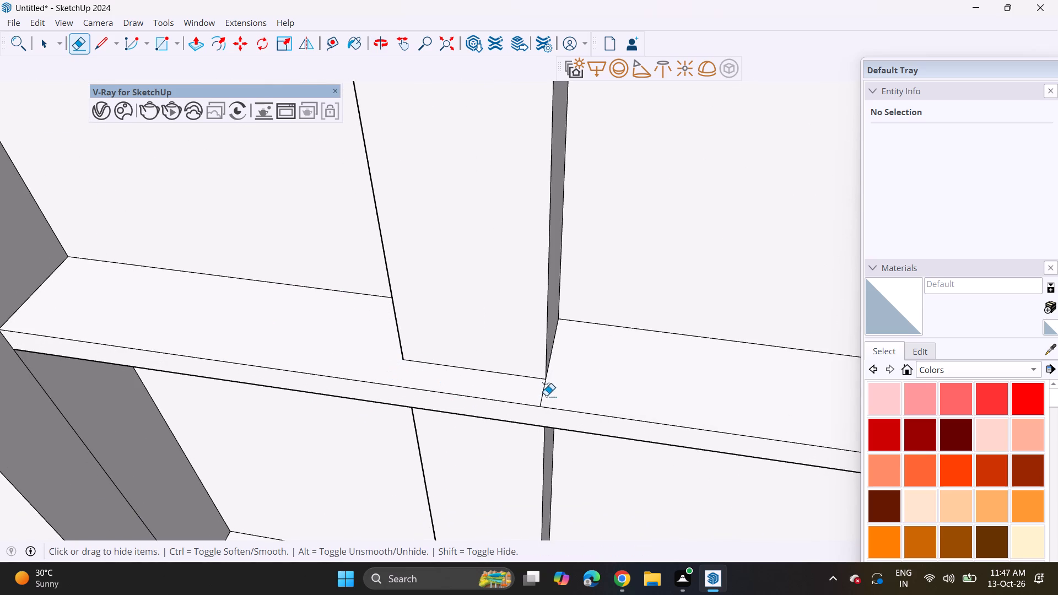
drag(527, 397, 562, 390)
Erase the pairs of upper-surface dividing lines at the middle pier on another two ledges down the facade.
scroll(541, 480, down, 3)
shift+middle_drag(536, 490, 473, 166)
scroll(483, 329, up, 3)
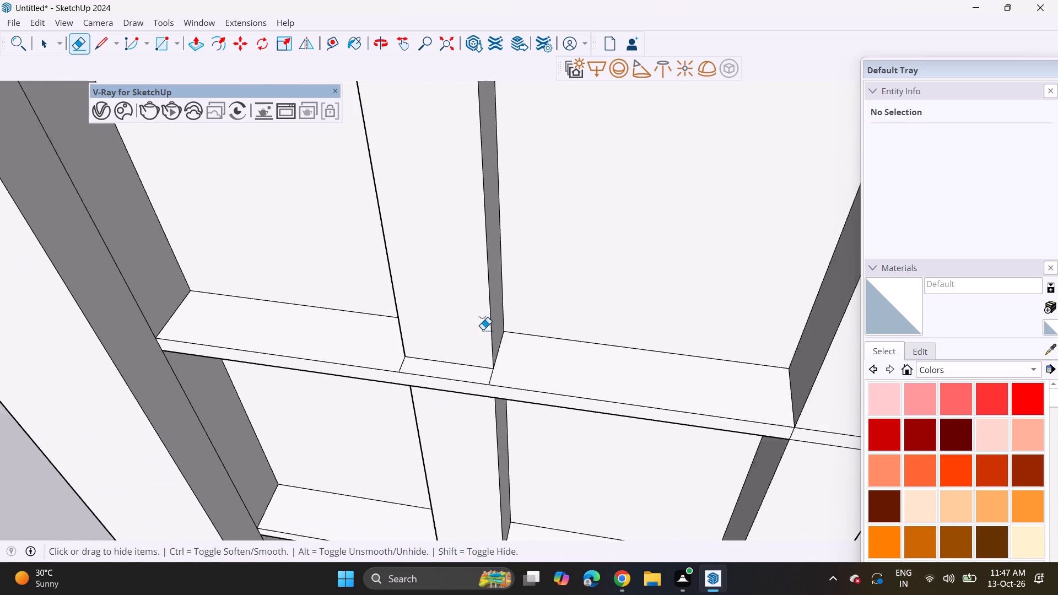
drag(499, 381, 460, 382)
drag(394, 373, 349, 358)
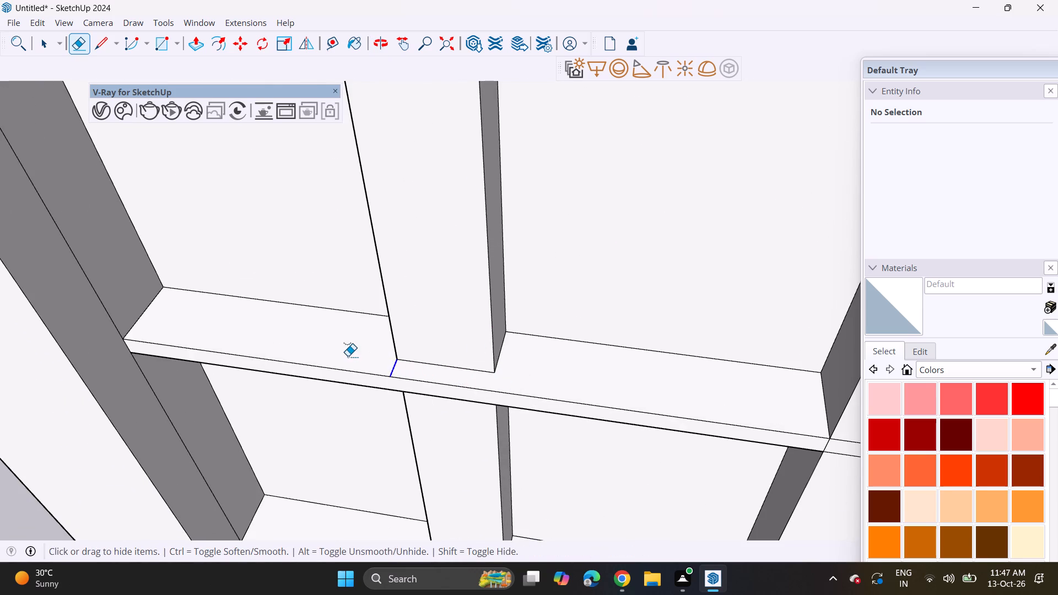
scroll(370, 384, down, 2)
shift+middle_drag(475, 432, 455, 184)
scroll(461, 355, up, 8)
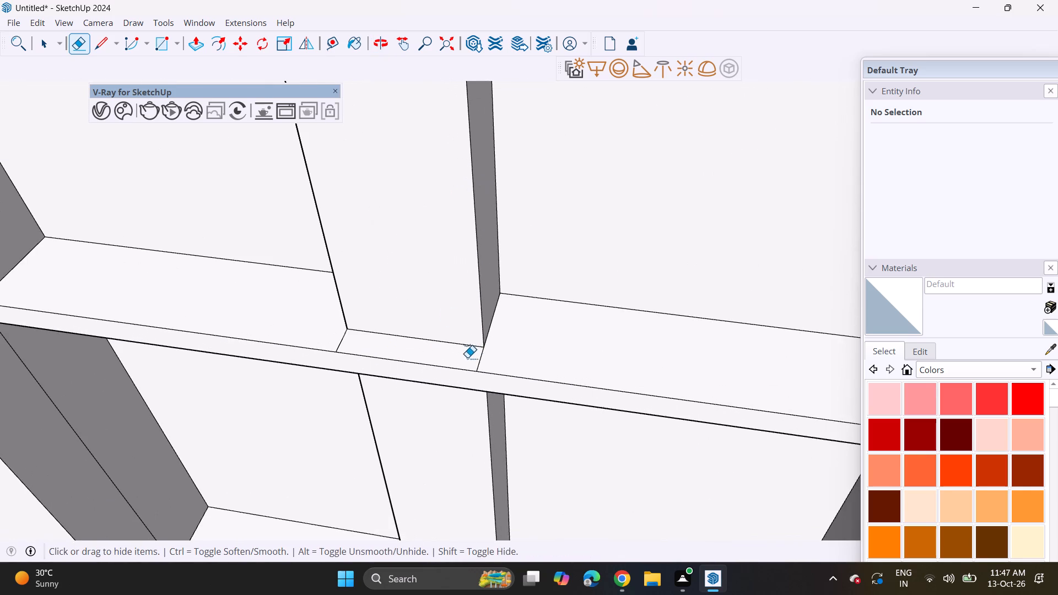
drag(467, 358, 496, 359)
drag(354, 348, 284, 332)
Erase the two short dividing lines on the upper surface of the next ledge down, at the narrow middle pier.
scroll(284, 331, down, 3)
shift+middle_drag(428, 436, 413, 187)
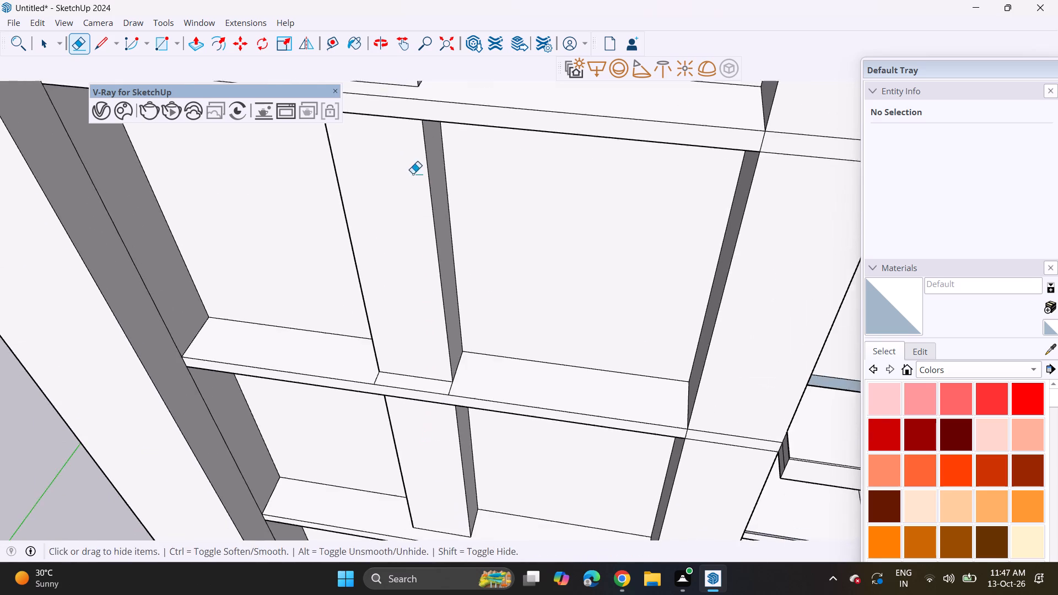
scroll(446, 373, up, 3)
drag(445, 380, 465, 378)
click(348, 370)
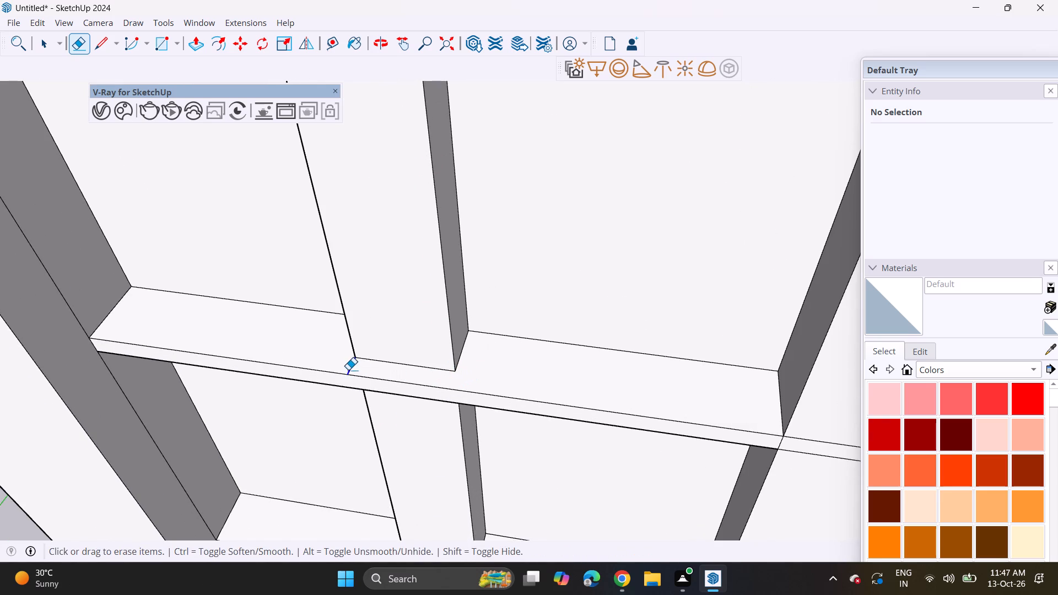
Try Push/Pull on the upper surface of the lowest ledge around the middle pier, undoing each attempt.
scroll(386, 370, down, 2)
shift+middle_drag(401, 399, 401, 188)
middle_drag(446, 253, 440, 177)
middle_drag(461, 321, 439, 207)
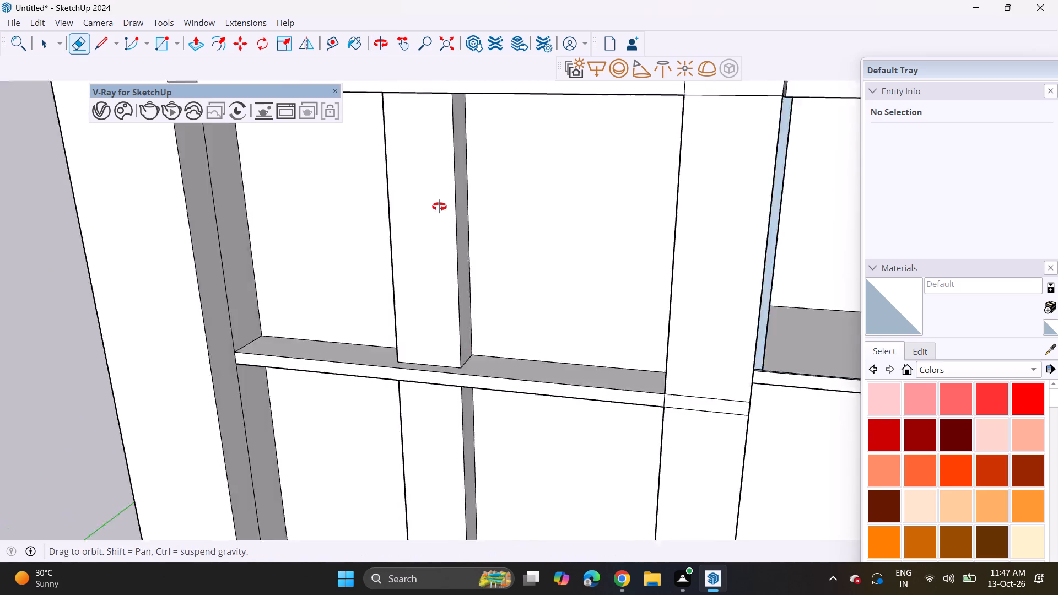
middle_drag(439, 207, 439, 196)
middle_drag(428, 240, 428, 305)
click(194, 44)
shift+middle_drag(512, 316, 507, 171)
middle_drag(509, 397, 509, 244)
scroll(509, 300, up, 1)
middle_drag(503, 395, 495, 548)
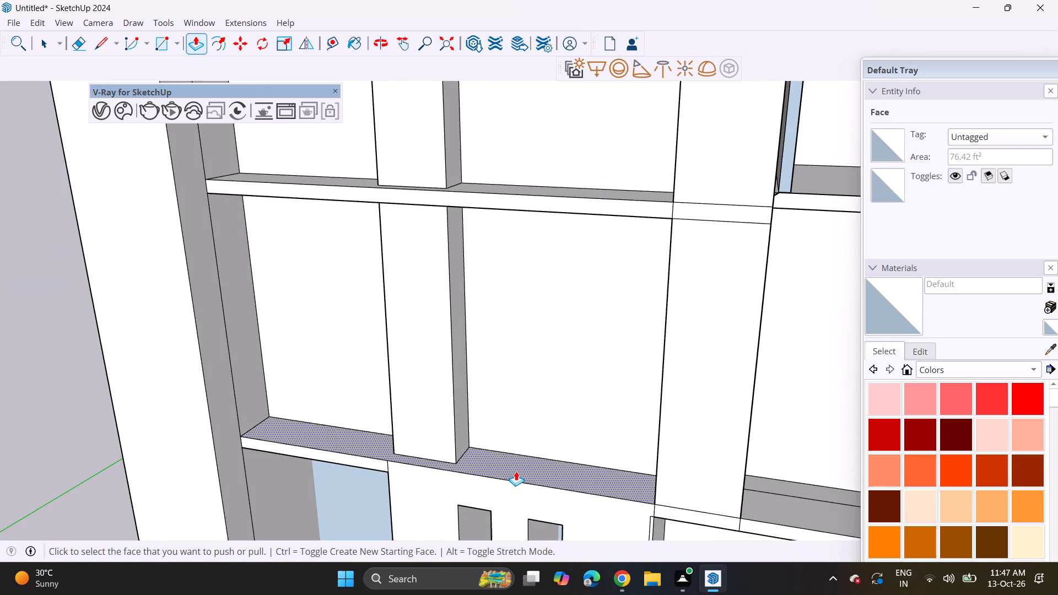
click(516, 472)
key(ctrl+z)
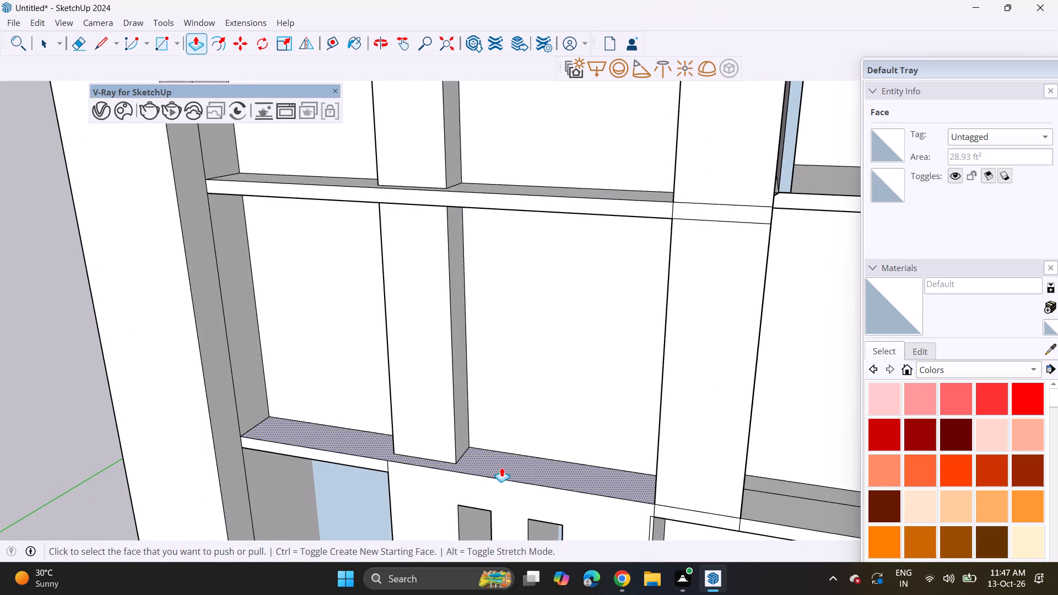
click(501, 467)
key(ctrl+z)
Erase the short vertical line on the front face between the lowest ledge and the corner of the wide opening below.
middle_drag(477, 486, 710, 431)
shift+scroll(543, 475, up, 1)
shift+middle_drag(541, 462, 525, 385)
scroll(421, 412, up, 4)
scroll(267, 240, up, 1)
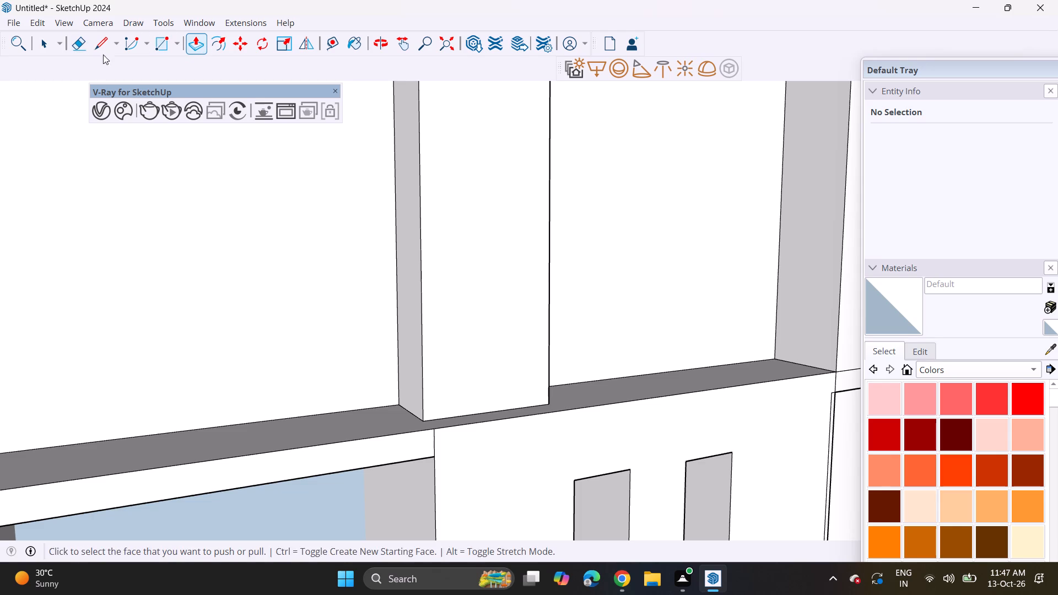
click(79, 46)
drag(436, 443, 392, 445)
middle_drag(463, 452, 413, 460)
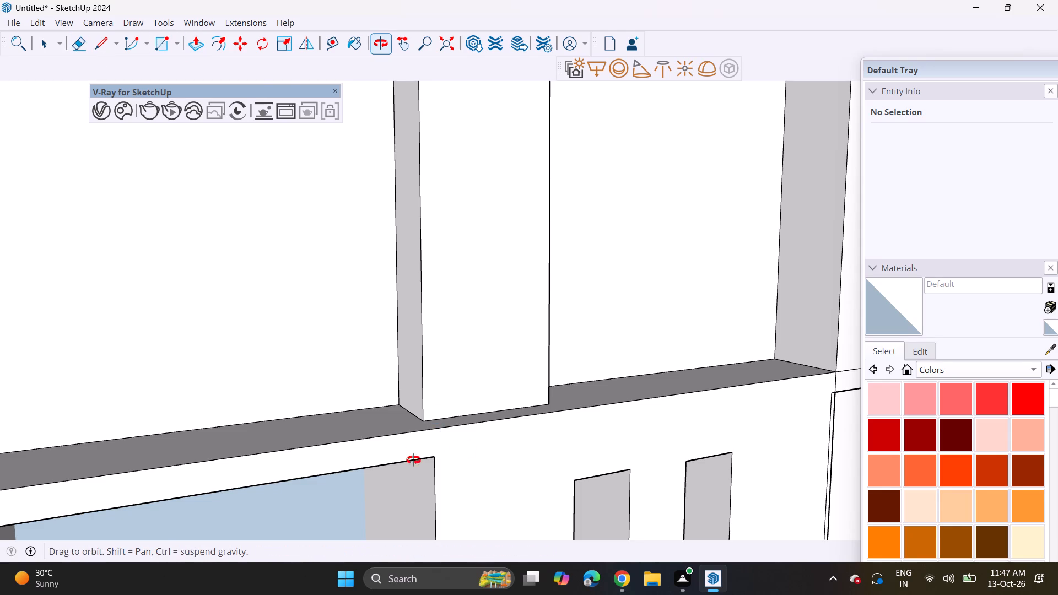
Raise the upper surface of the lowest ledge around the middle pier with Push/Pull, undoing the first attempt.
middle_drag(413, 460, 131, 510)
click(202, 45)
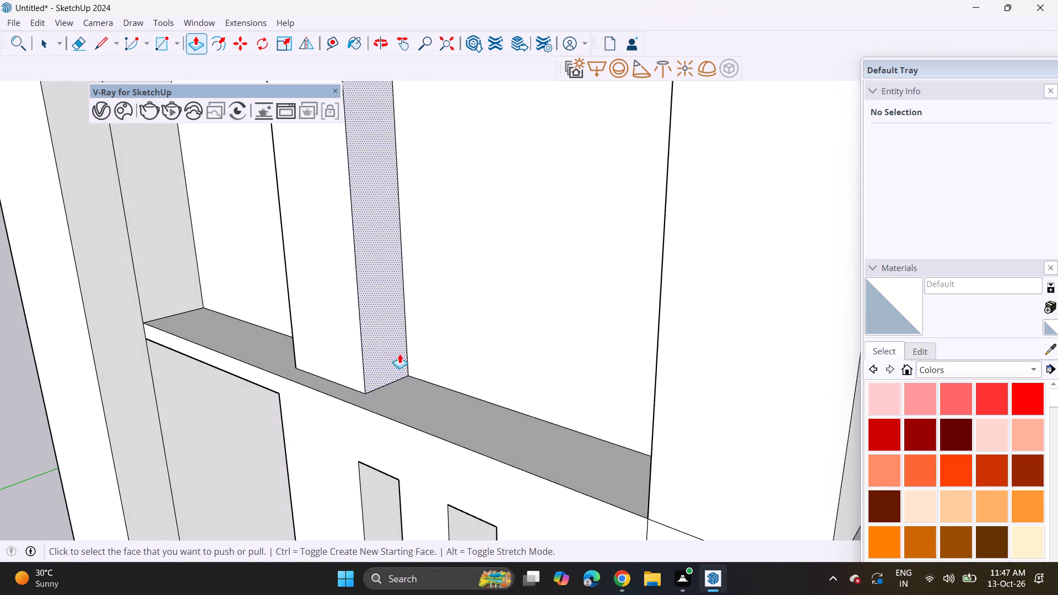
click(433, 424)
click(431, 395)
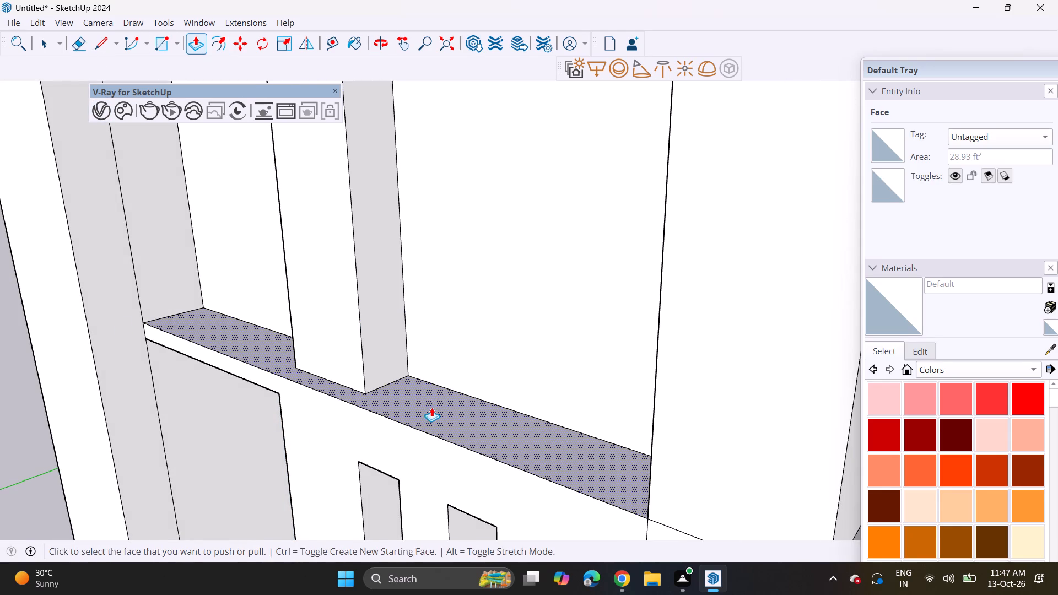
click(431, 407)
key(ctrl+z)
click(418, 422)
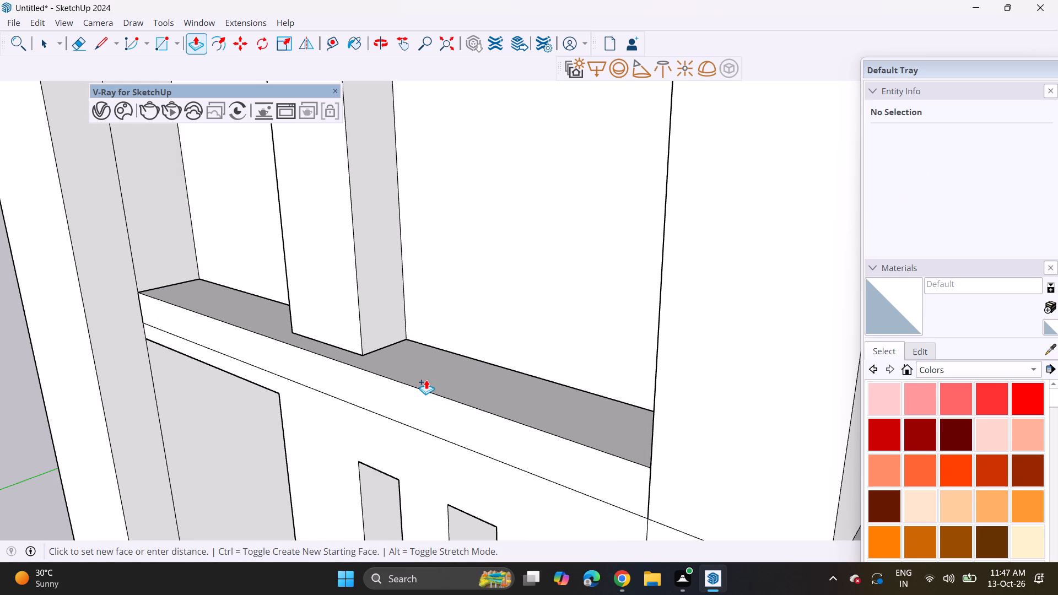
click(426, 370)
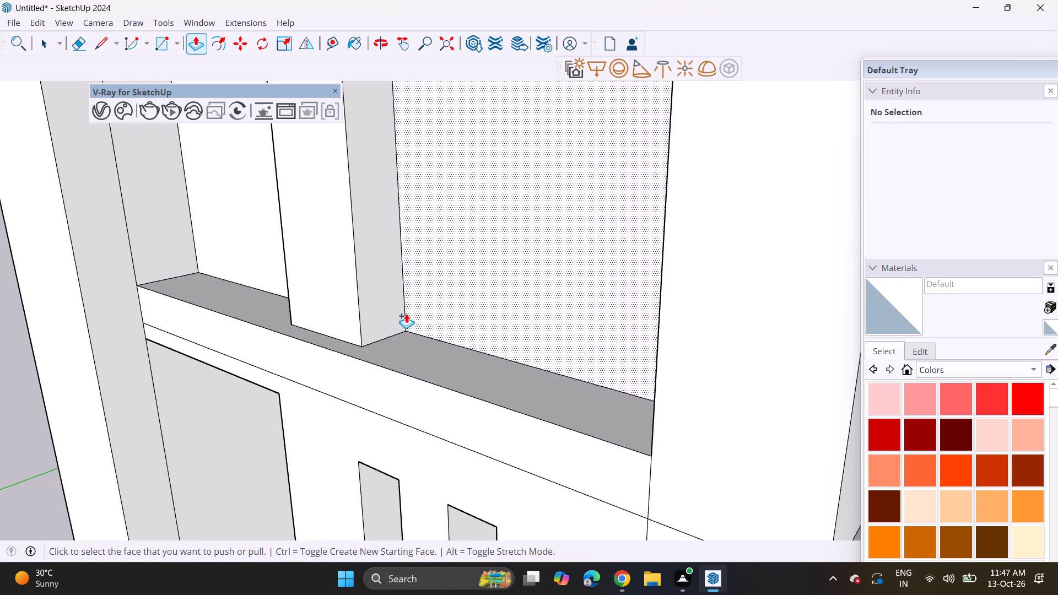
Raise the upper surface of the ledge two storeys above around the middle pier with Push/Pull, undoing the first attempt.
scroll(406, 313, down, 6)
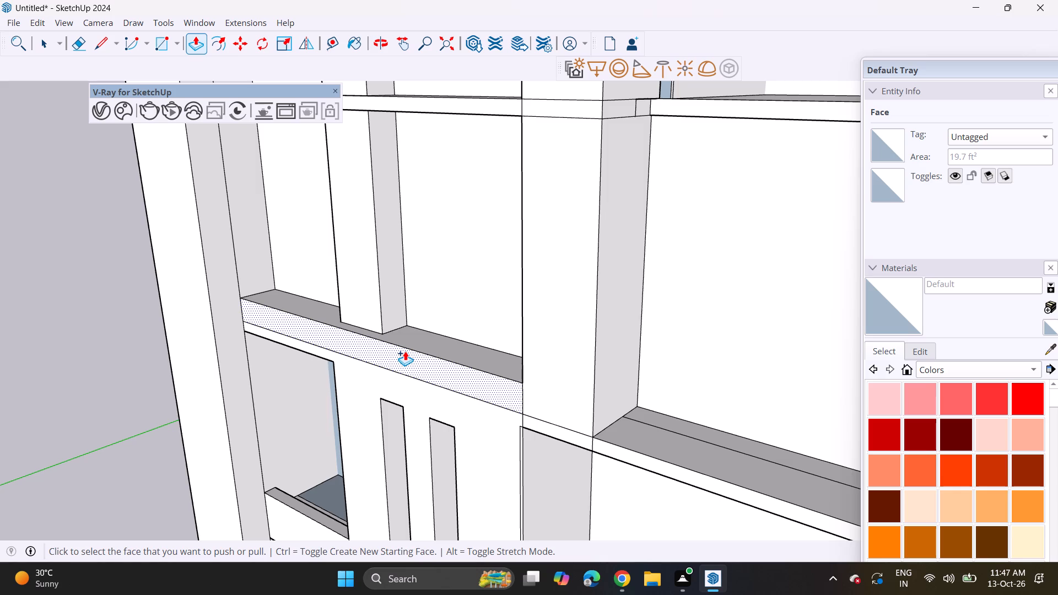
middle_drag(404, 369, 422, 270)
shift+middle_drag(411, 235, 411, 474)
middle_drag(404, 351, 428, 474)
double_click(462, 381)
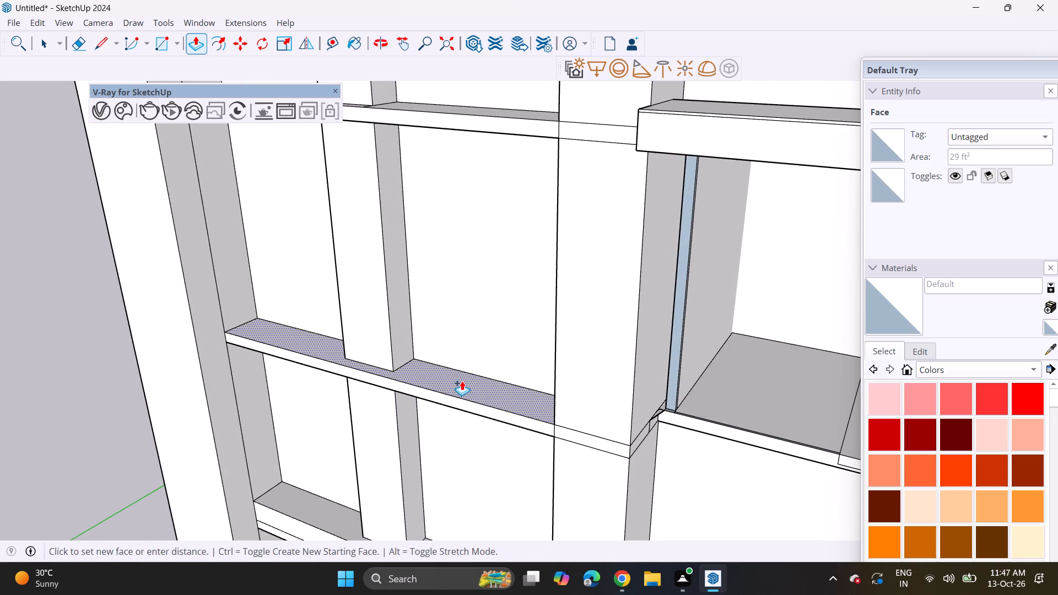
key(ctrl+z)
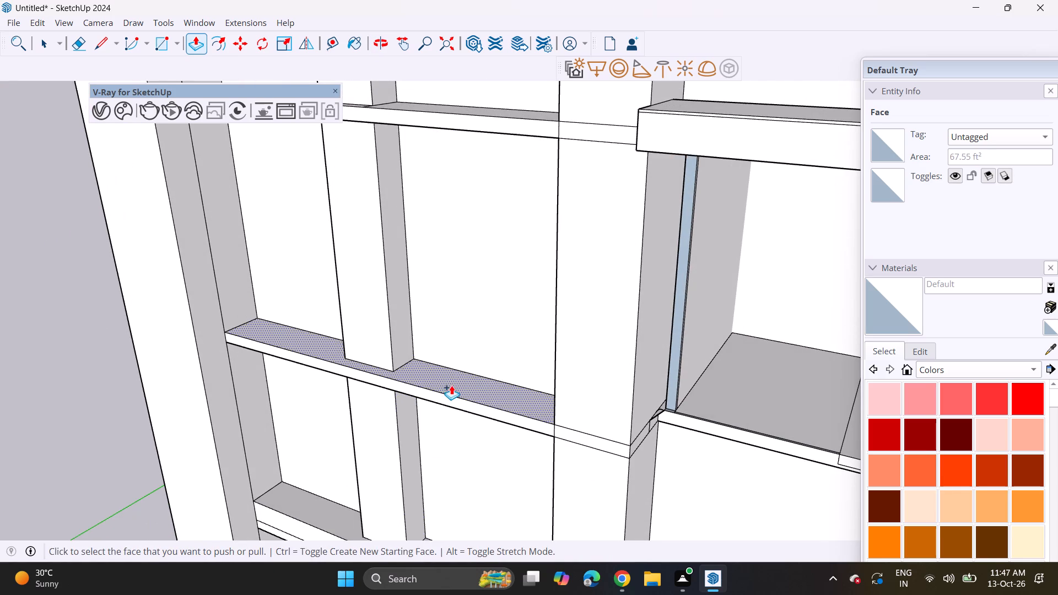
click(451, 385)
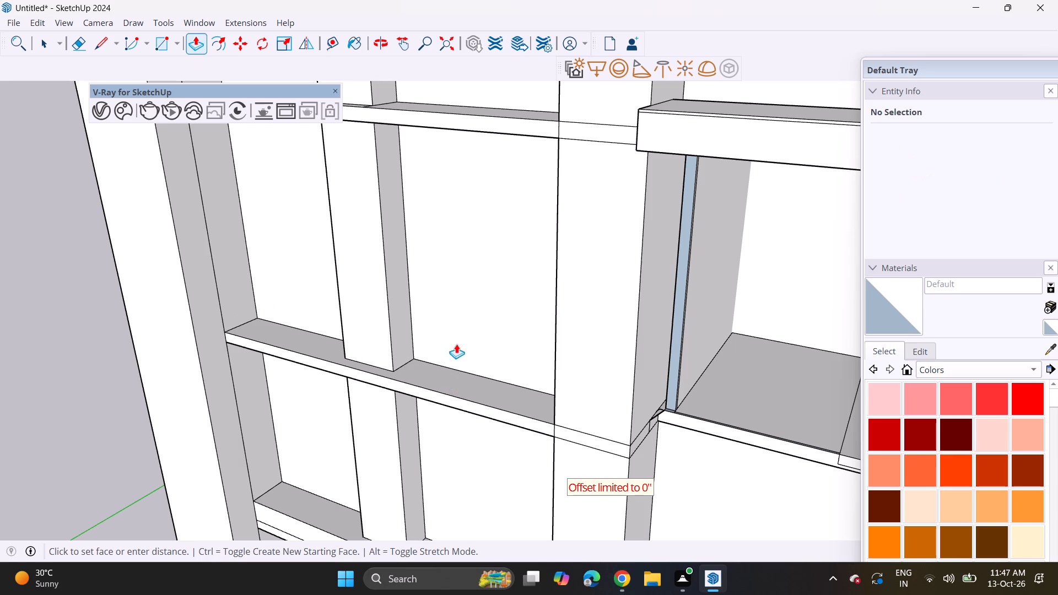
click(456, 344)
click(447, 380)
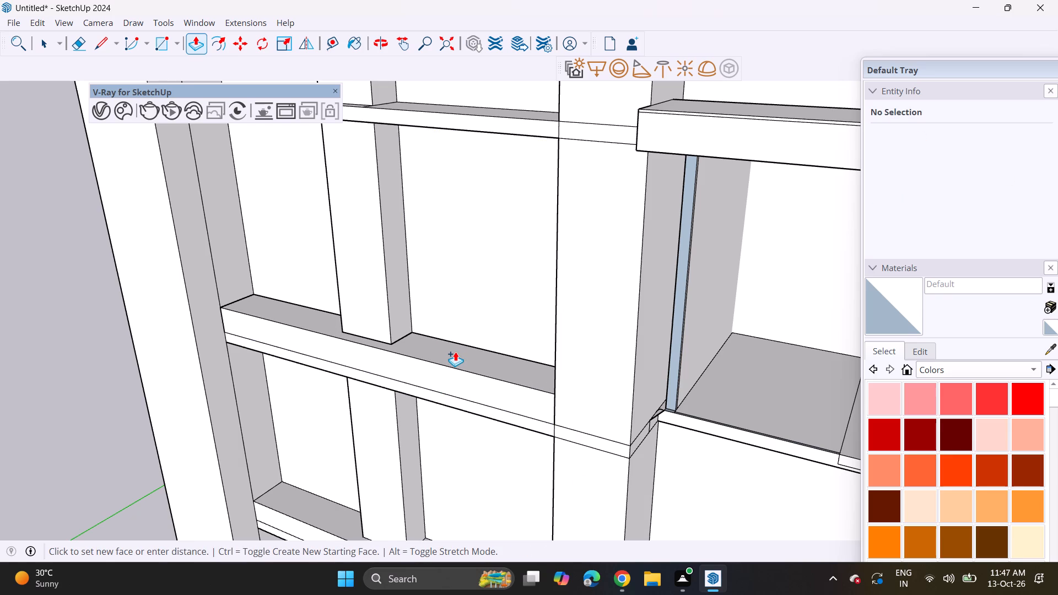
click(455, 350)
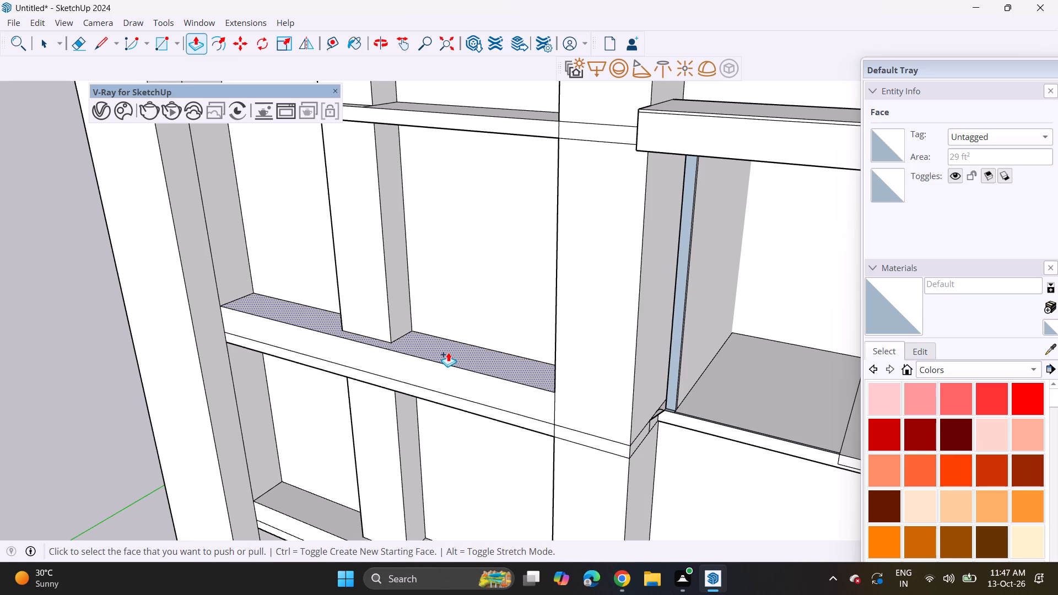
Raise all three upper-surface sections of the next ledge up, on both sides and in front of the middle pier, by the same distance.
scroll(448, 352, down, 8)
scroll(417, 451, down, 1)
middle_drag(417, 451, 447, 297)
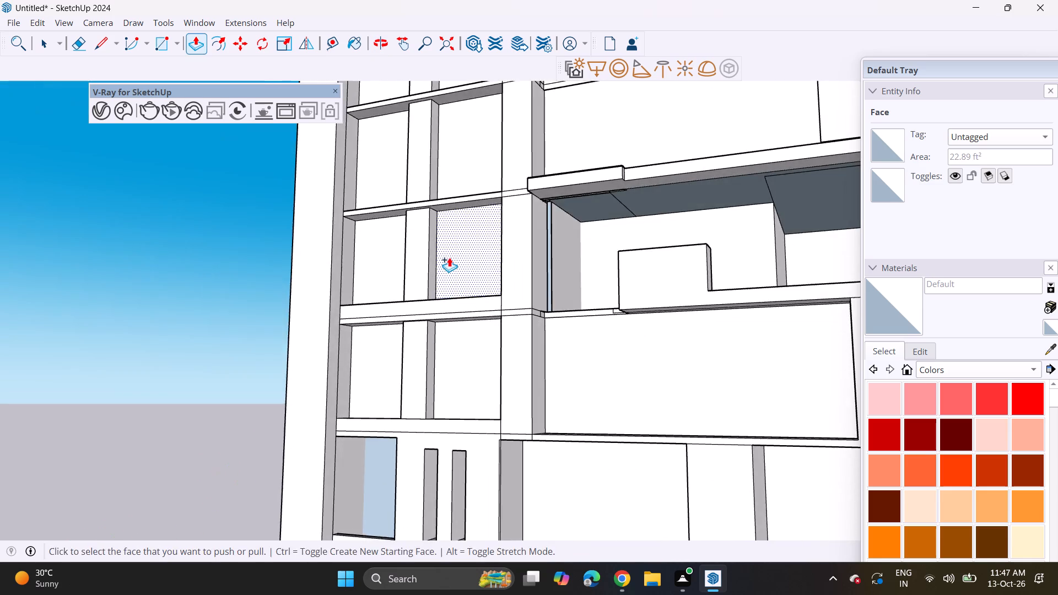
middle_drag(449, 243, 412, 452)
scroll(440, 331, up, 4)
double_click(444, 338)
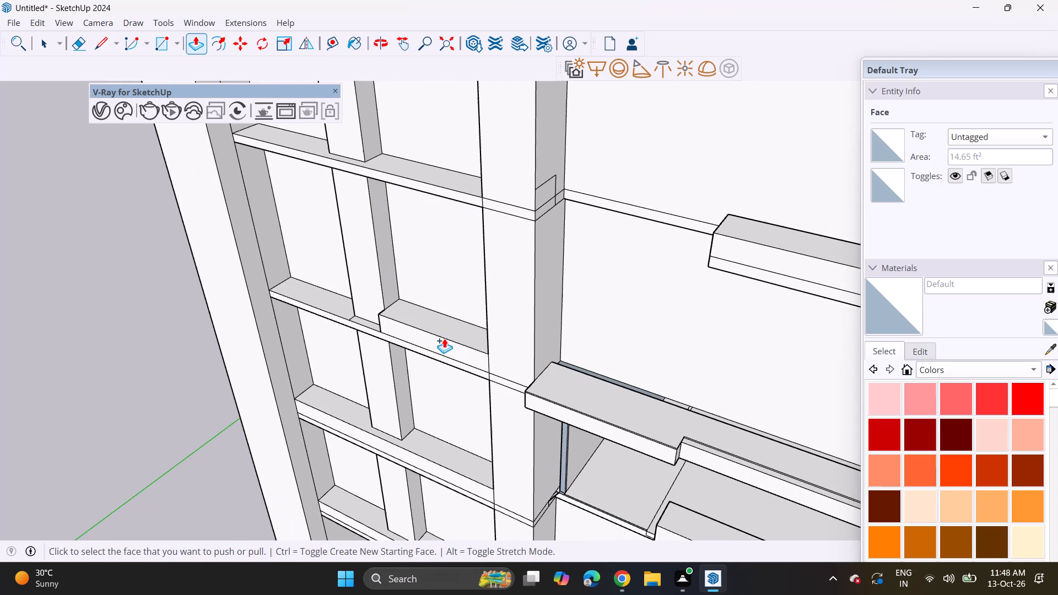
double_click(344, 308)
scroll(365, 317, up, 4)
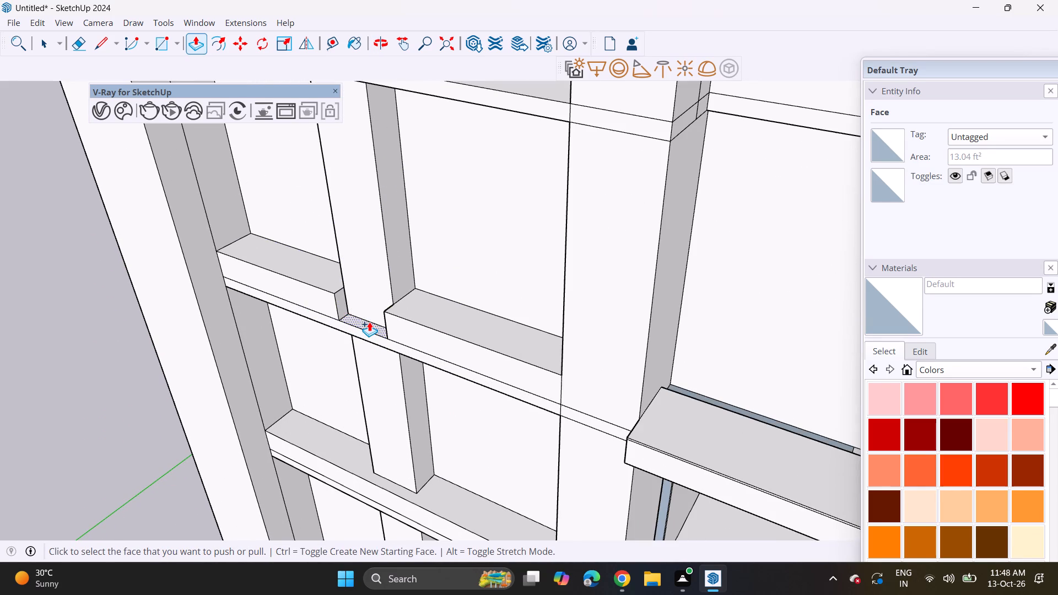
double_click(369, 322)
Raise the three upper-surface sections of each of the next two ledges up by the same Push/Pull distance.
scroll(373, 212, down, 7)
shift+middle_drag(377, 201, 390, 308)
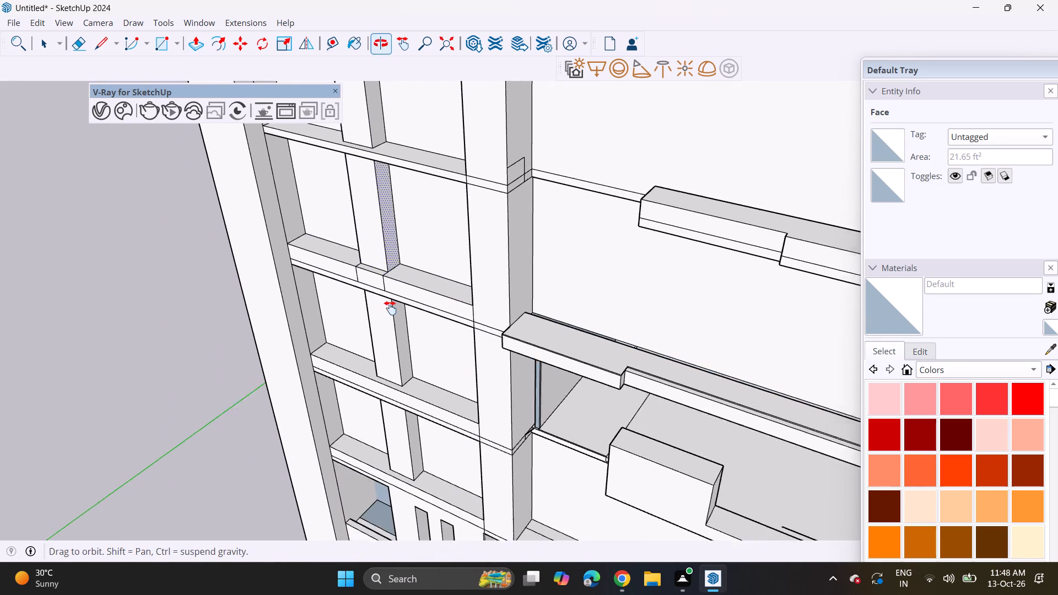
shift+middle_drag(390, 308, 394, 378)
double_click(408, 331)
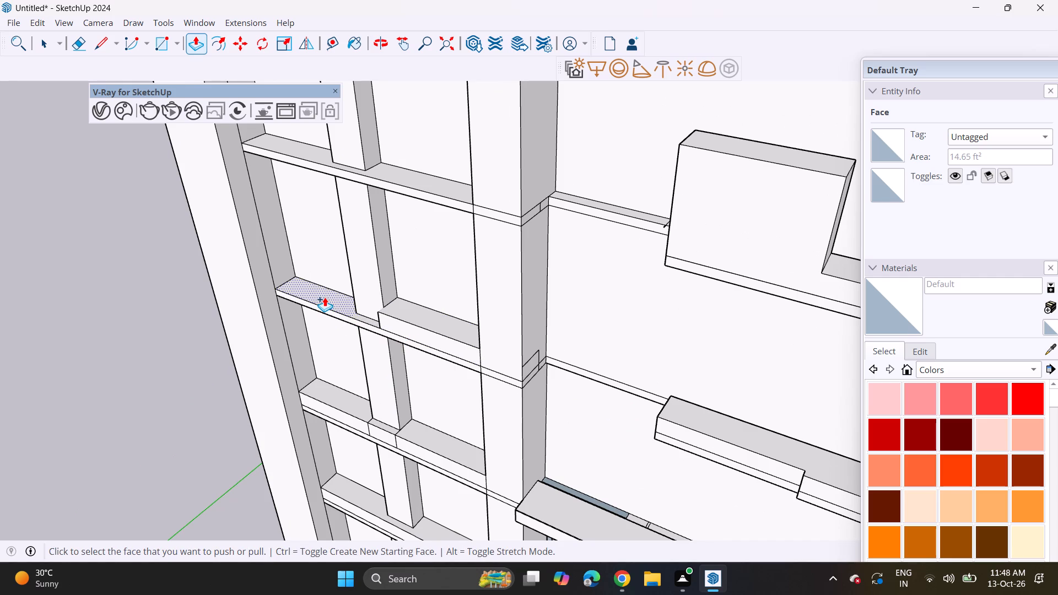
double_click(325, 297)
double_click(364, 318)
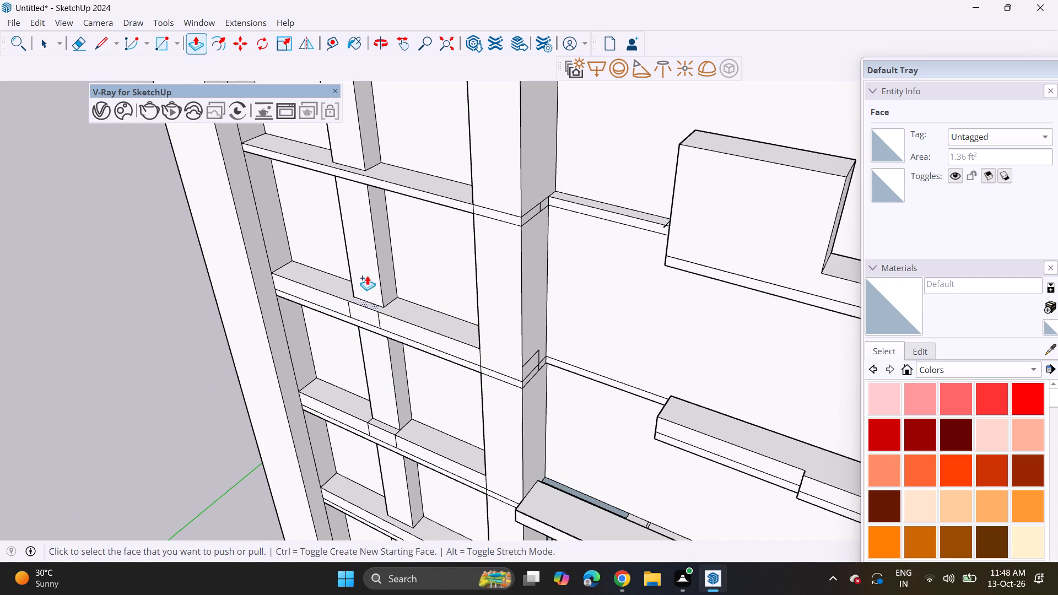
double_click(401, 175)
click(308, 142)
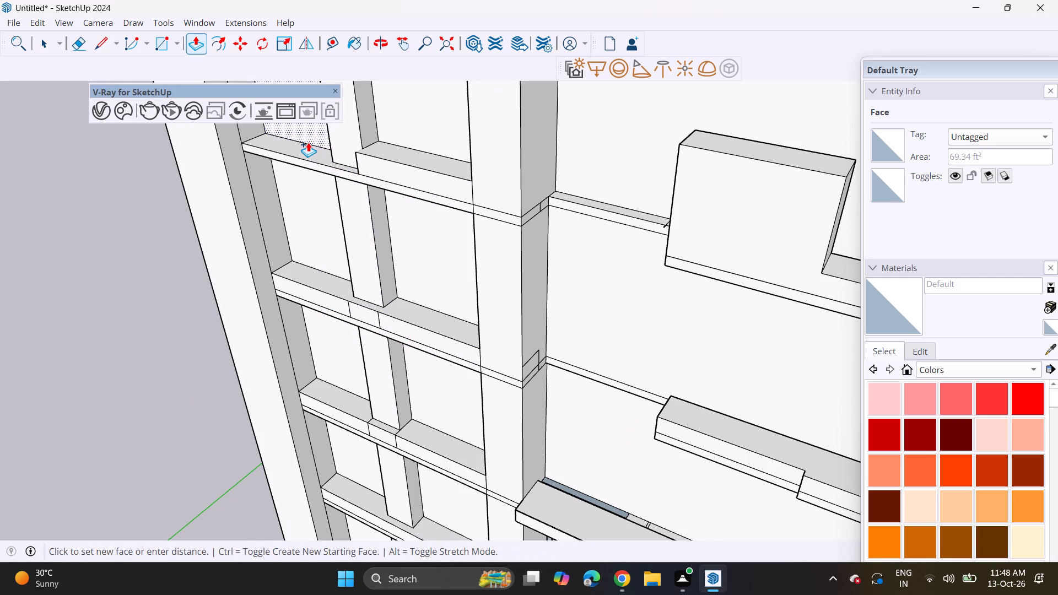
key(Escape)
double_click(306, 158)
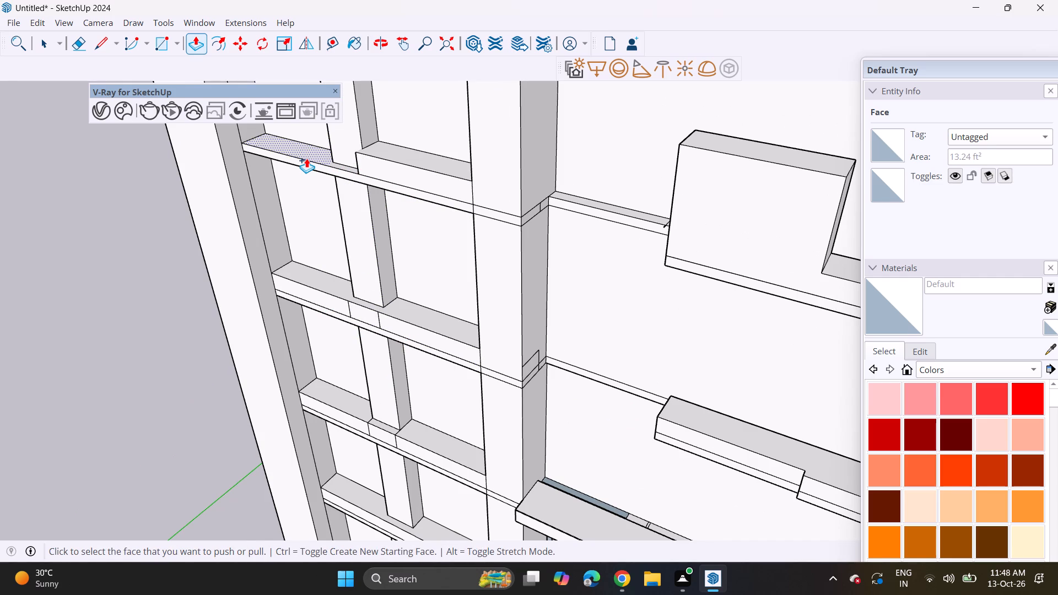
double_click(337, 167)
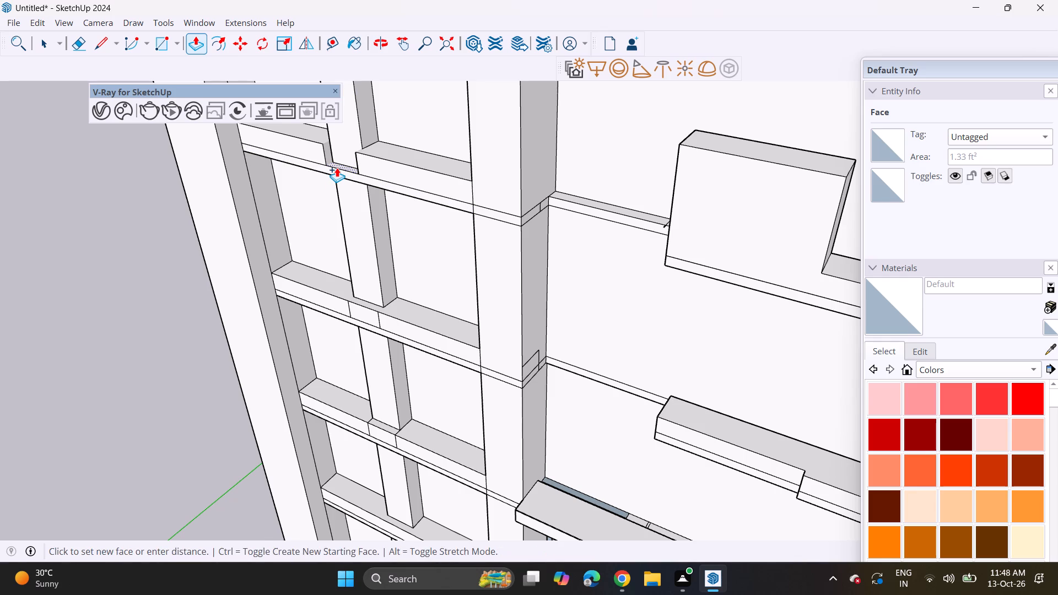
Raise the three upper-surface sections of the next ledge up around the middle pier by the same distance.
scroll(339, 190, down, 9)
shift+middle_drag(342, 207, 367, 490)
scroll(392, 438, up, 3)
double_click(394, 429)
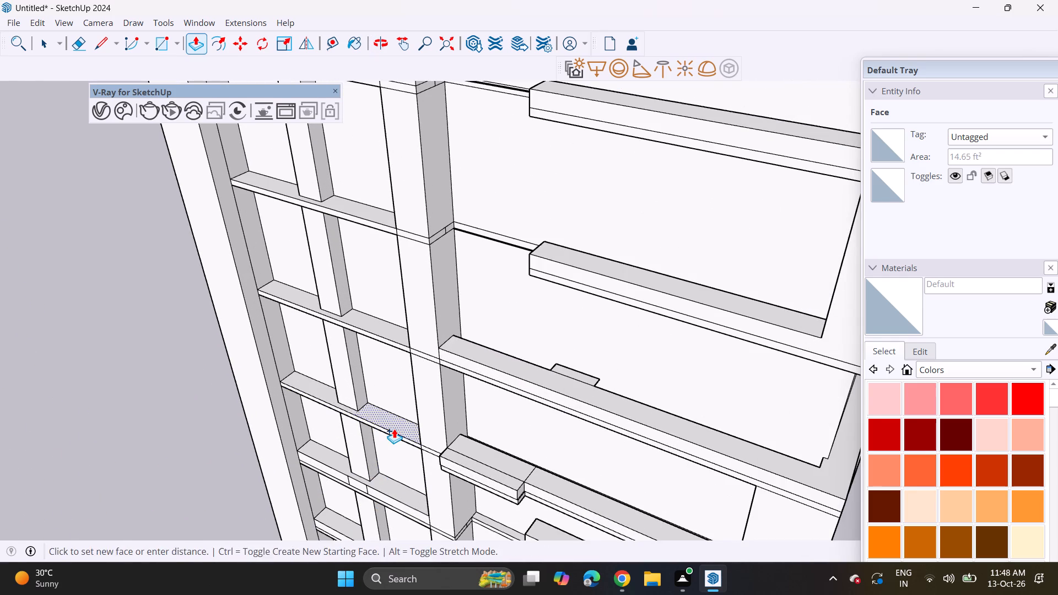
middle_drag(341, 415, 468, 447)
scroll(420, 472, up, 5)
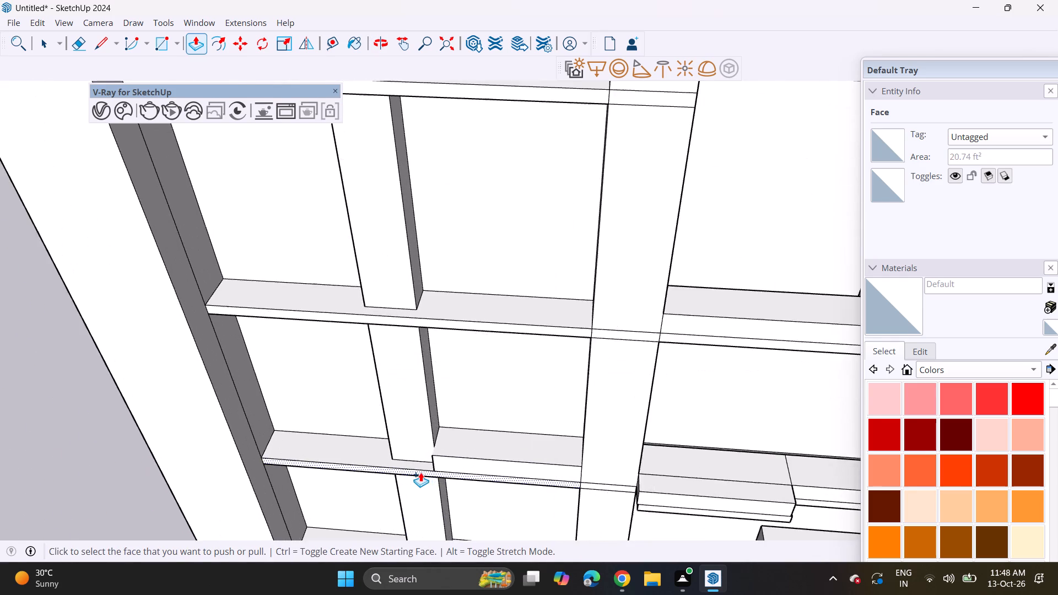
scroll(420, 472, up, 3)
double_click(408, 462)
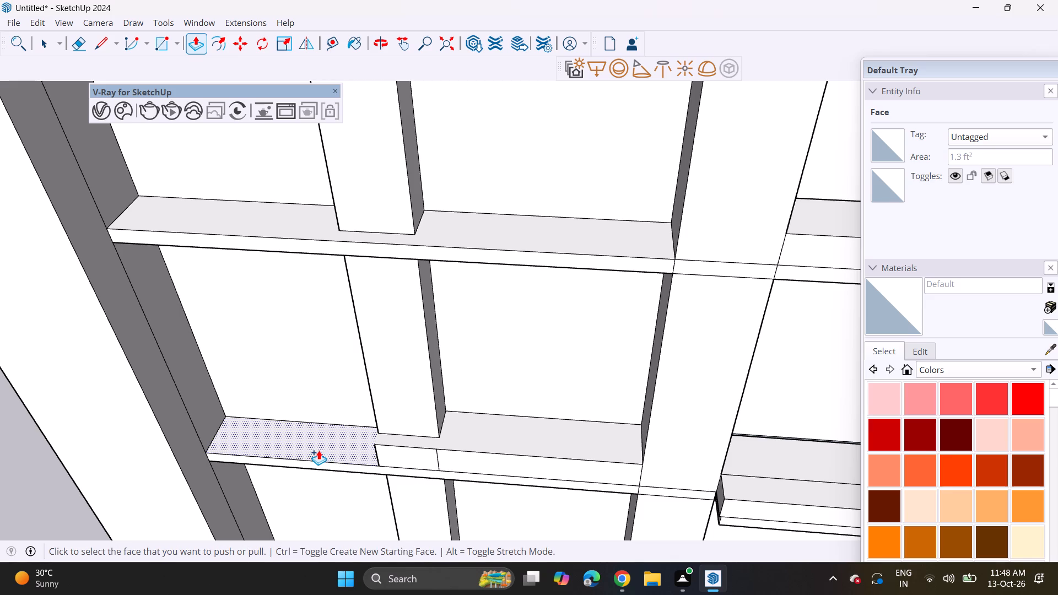
click(319, 450)
click(319, 450)
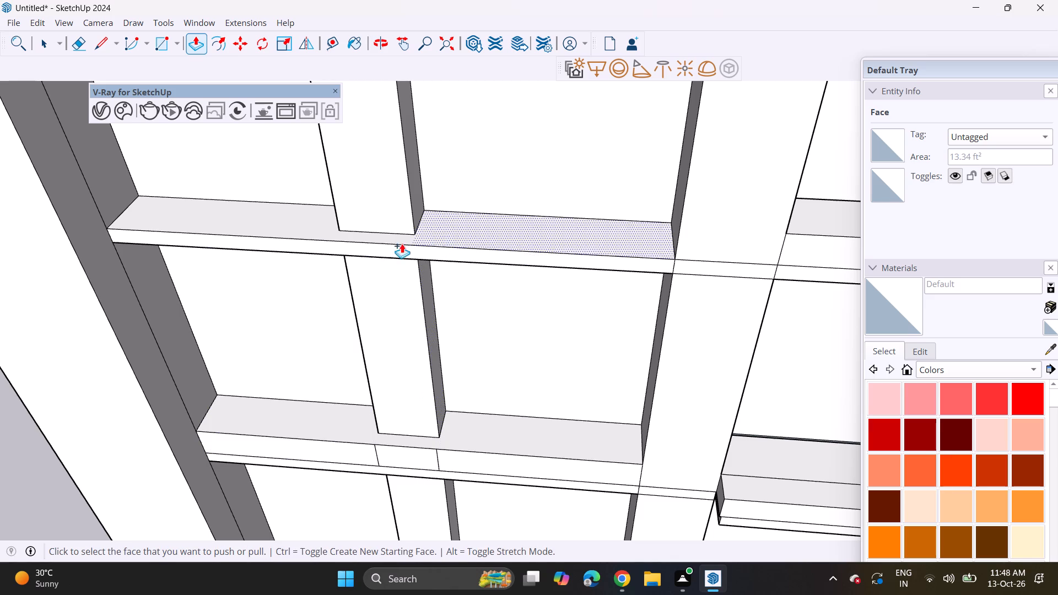
Repeat the same raise on the three upper-surface sections of each of the following two ledges up the facade.
click(379, 239)
click(379, 239)
double_click(434, 231)
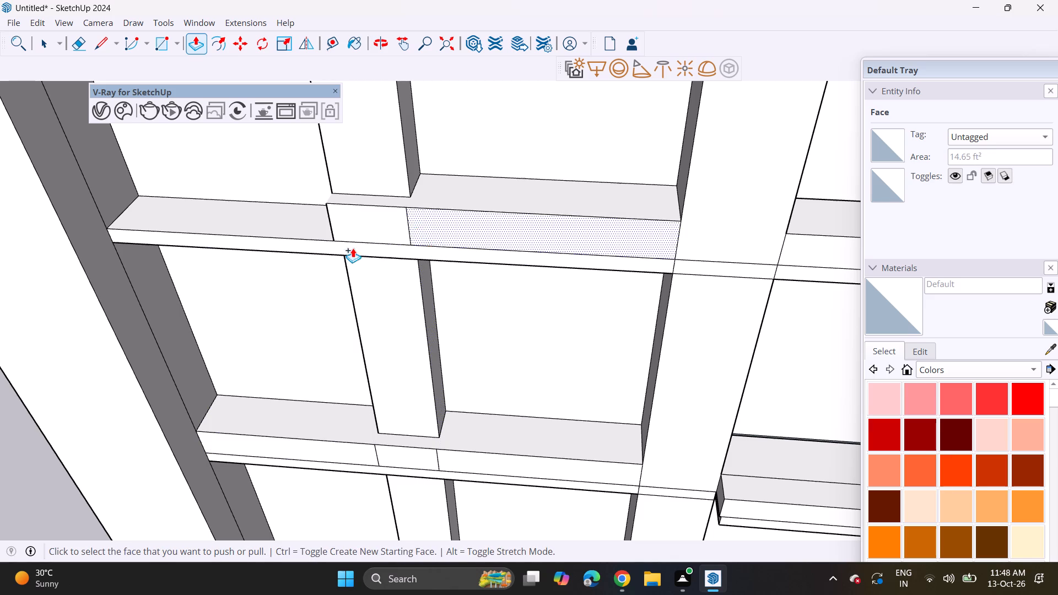
double_click(311, 234)
scroll(329, 219, down, 3)
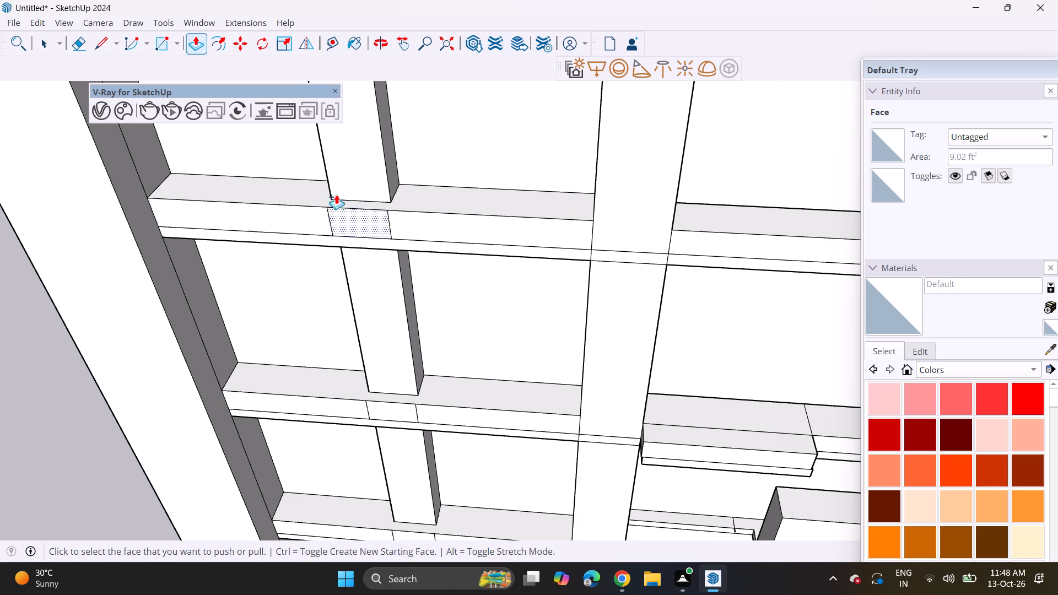
shift+middle_drag(338, 190, 377, 439)
double_click(414, 238)
double_click(379, 248)
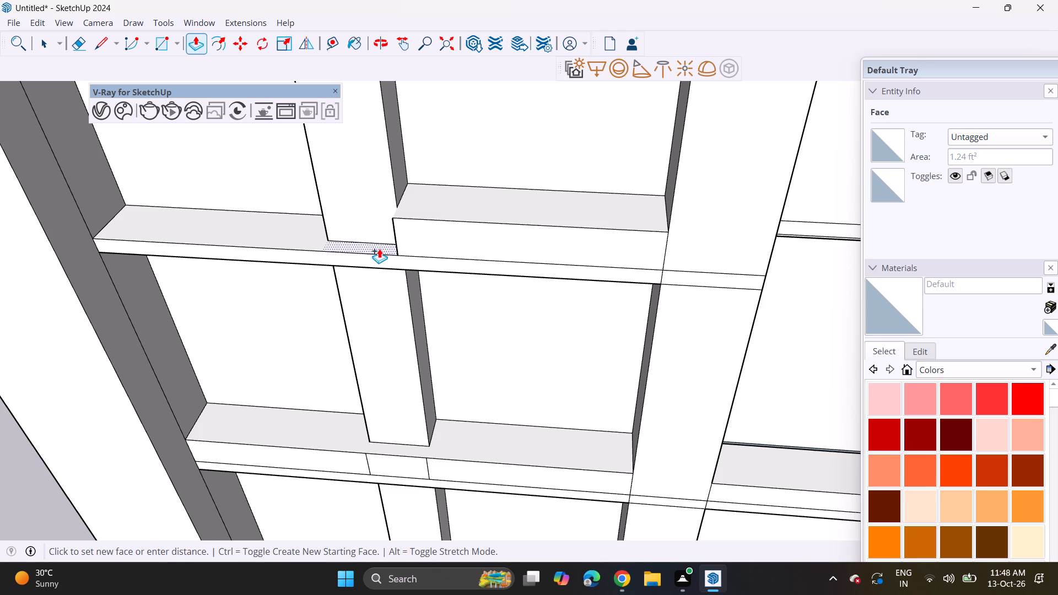
double_click(291, 236)
Raise the undivided upper surfaces of the next three ledges up by the same Push/Pull distance.
scroll(337, 194, down, 4)
shift+middle_drag(339, 182, 384, 291)
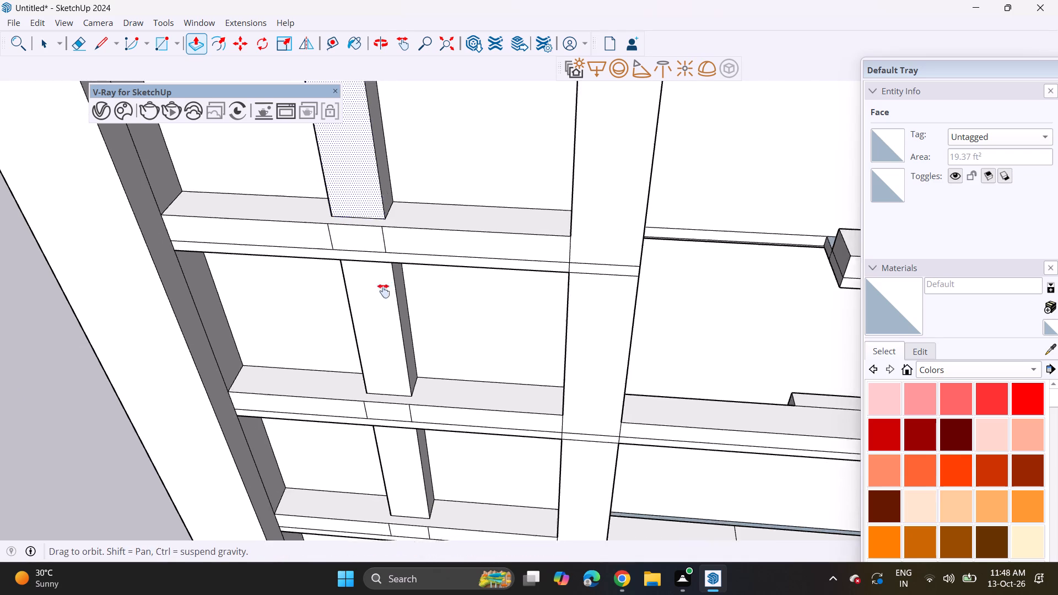
shift+middle_drag(384, 291, 449, 443)
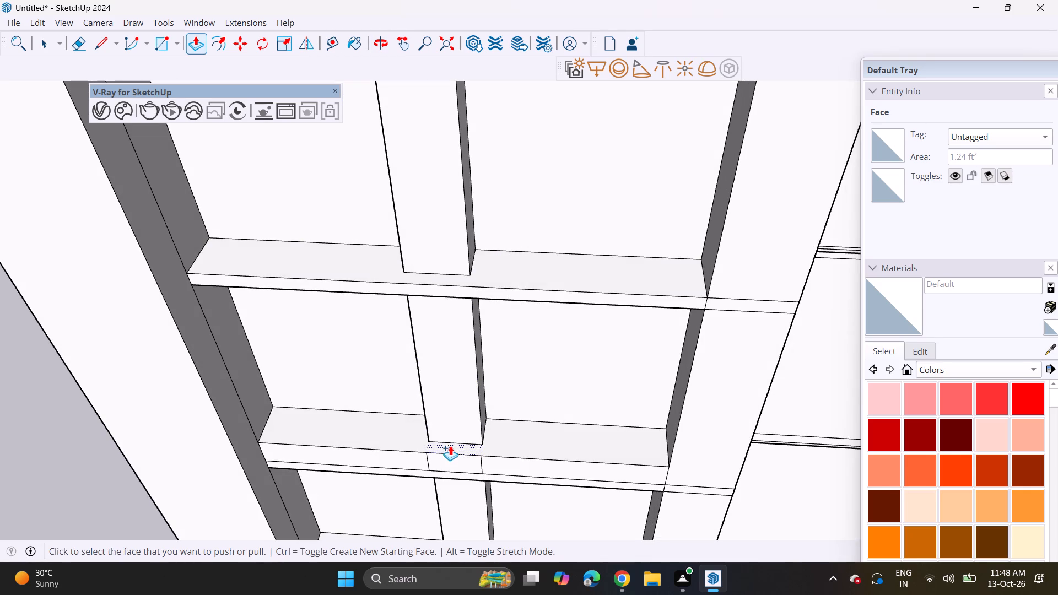
double_click(494, 278)
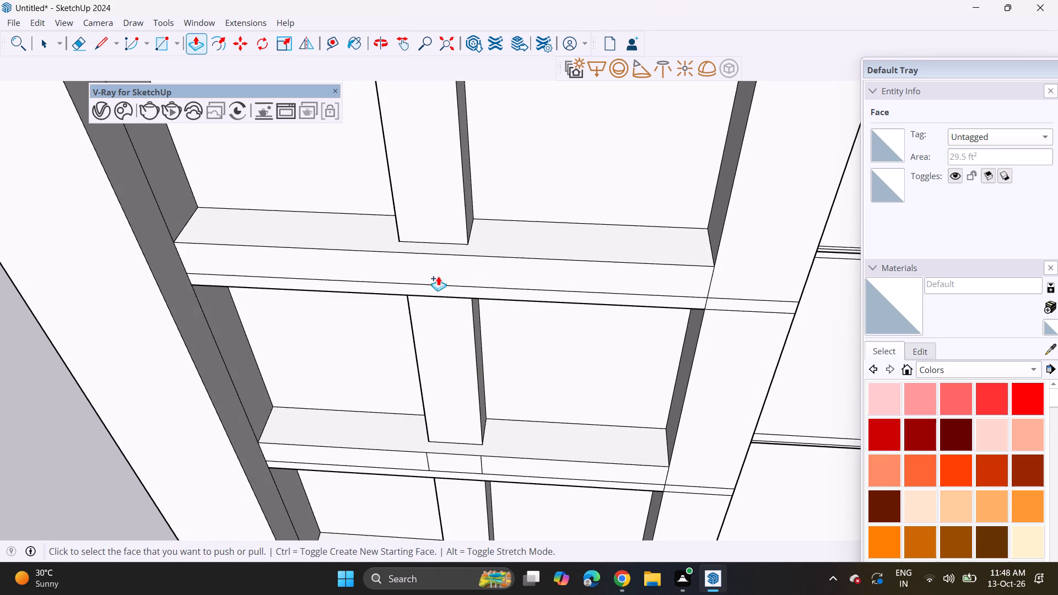
scroll(489, 194, down, 2)
shift+middle_drag(484, 199, 511, 579)
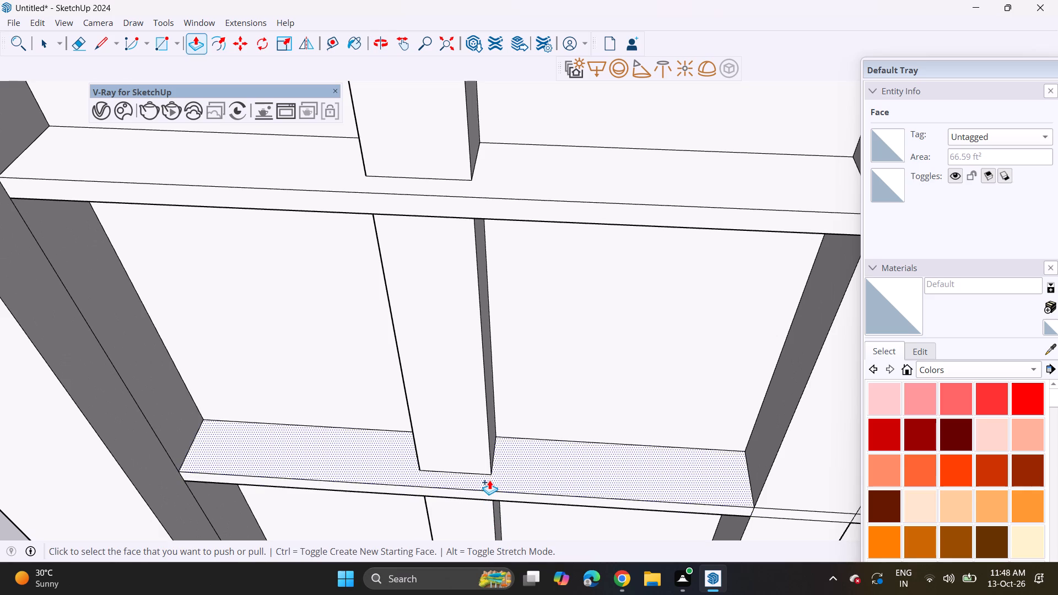
double_click(489, 480)
double_click(484, 192)
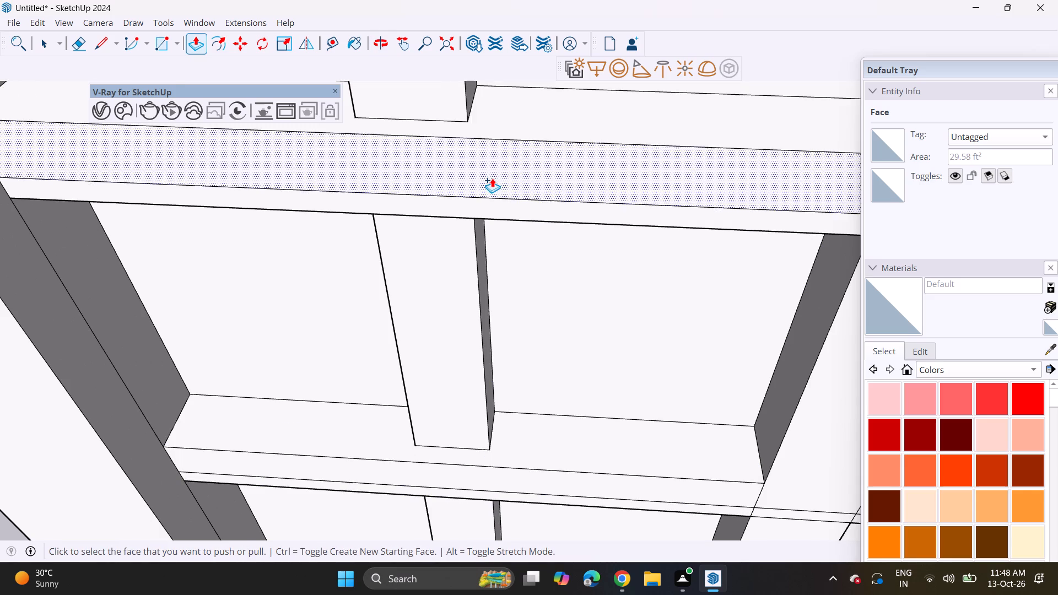
Raise the undivided upper surface of the next ledge up around the middle pier with Push/Pull.
scroll(492, 178, down, 13)
shift+middle_drag(496, 208, 496, 304)
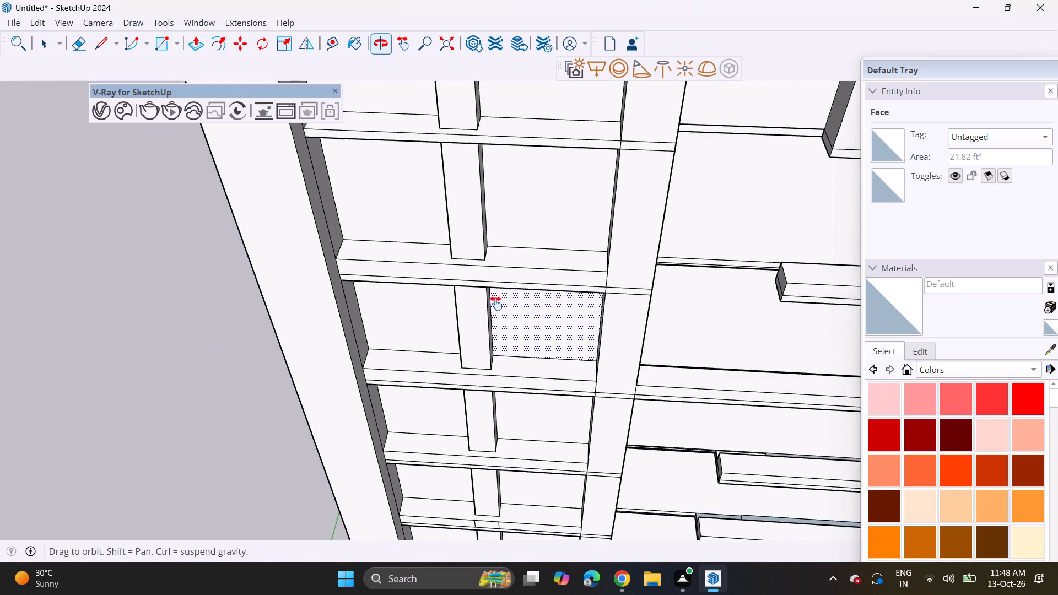
shift+middle_drag(496, 304, 493, 369)
shift+middle_drag(493, 388, 493, 393)
double_click(499, 225)
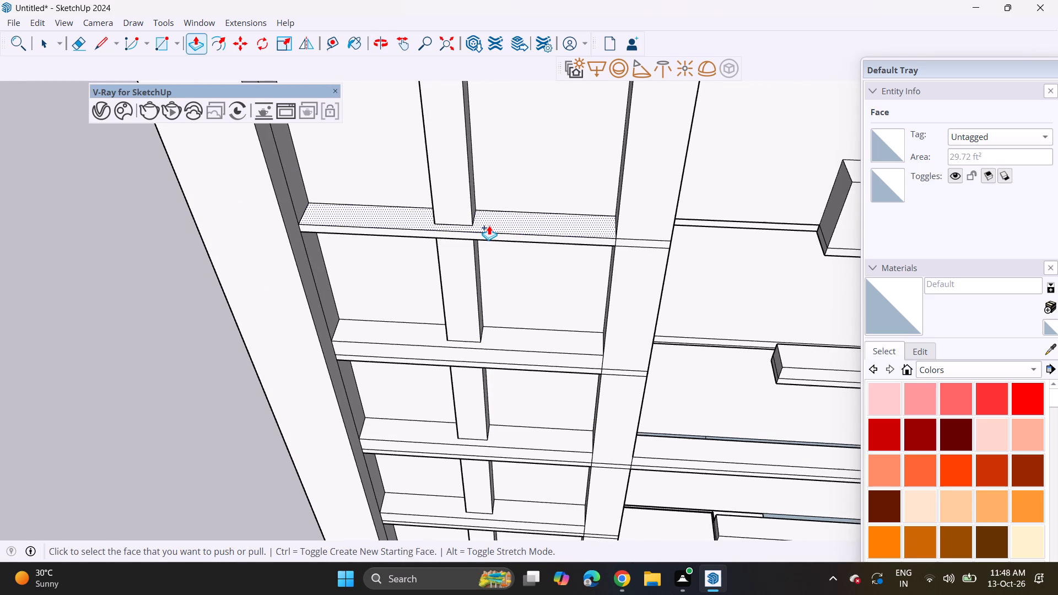
double_click(489, 225)
click(491, 225)
click(495, 206)
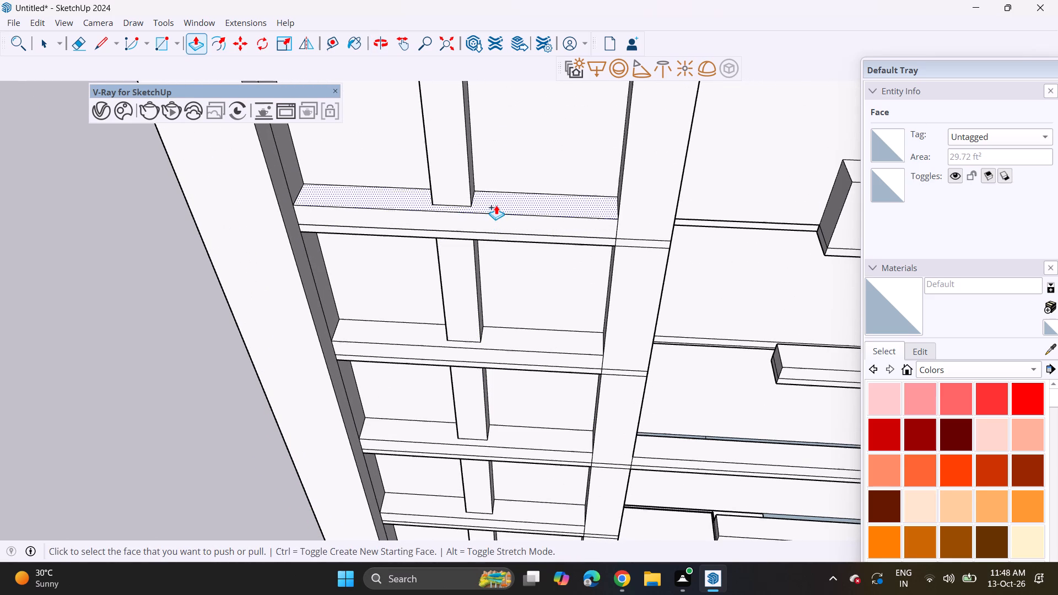
Erase the leftover seam line along the front of the raised upper ledge, undoing the edge erased by mistake.
shift+middle_drag(505, 210, 532, 442)
middle_drag(533, 485, 501, 346)
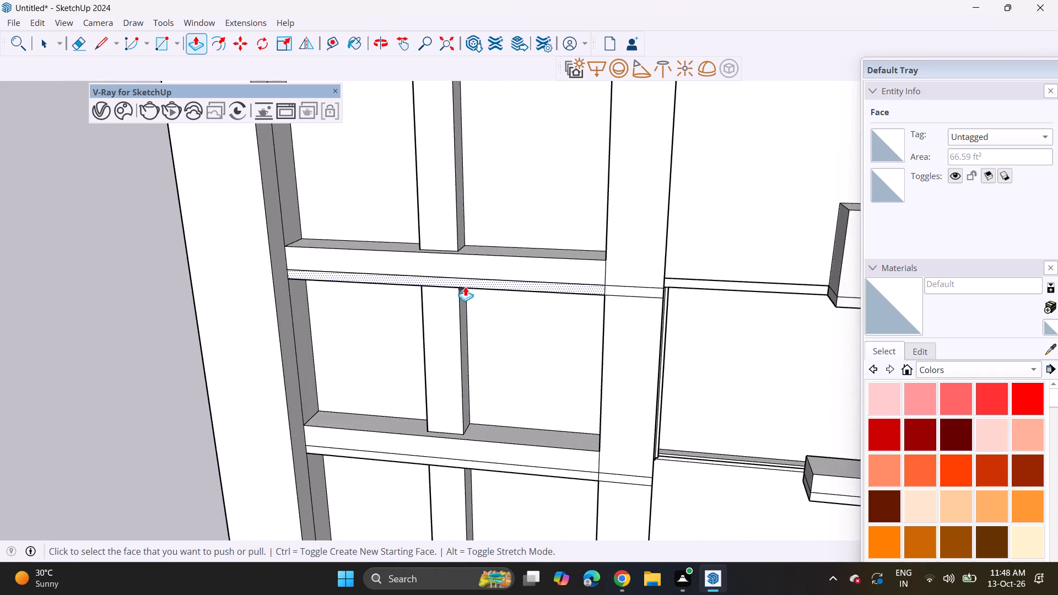
scroll(465, 286, up, 5)
scroll(301, 276, up, 1)
drag(71, 40, 82, 41)
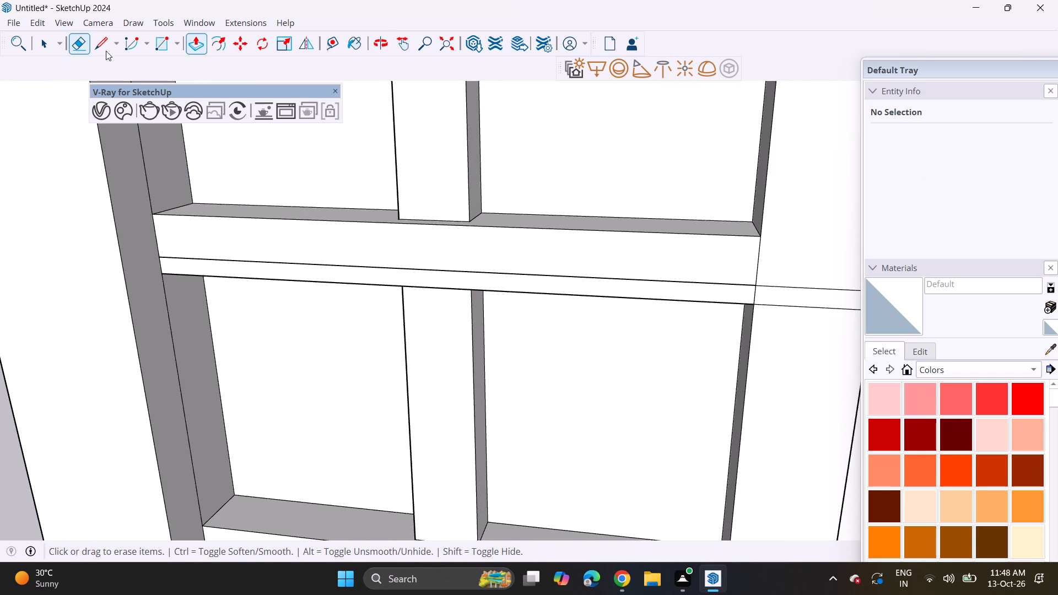
drag(444, 271, 446, 283)
drag(438, 286, 438, 311)
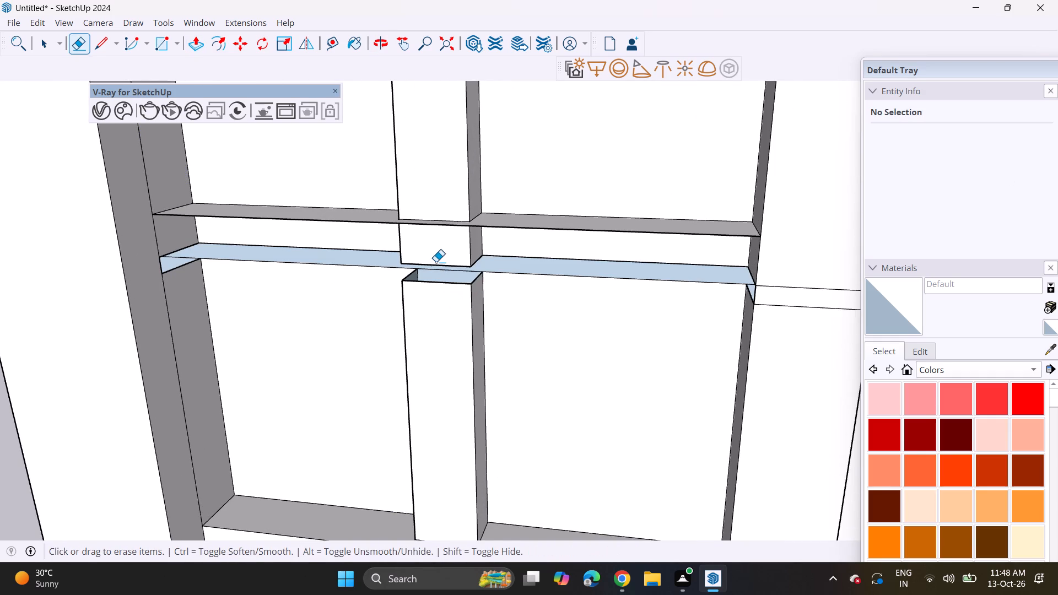
key(ctrl+z)
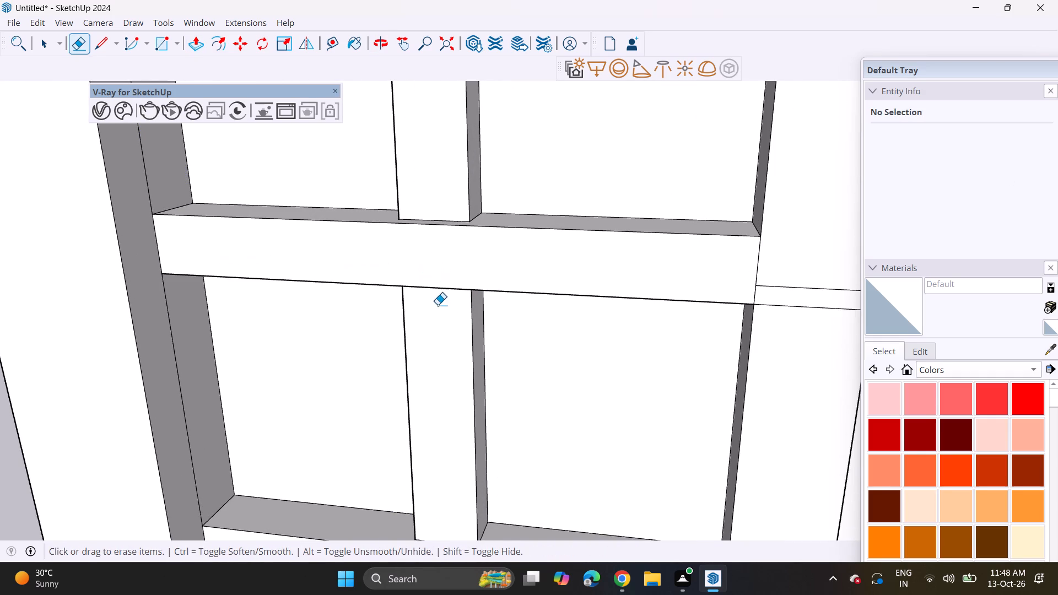
Erase the seam lines along the front faces of the next three ledges down the side facade.
shift+middle_drag(440, 508, 438, 187)
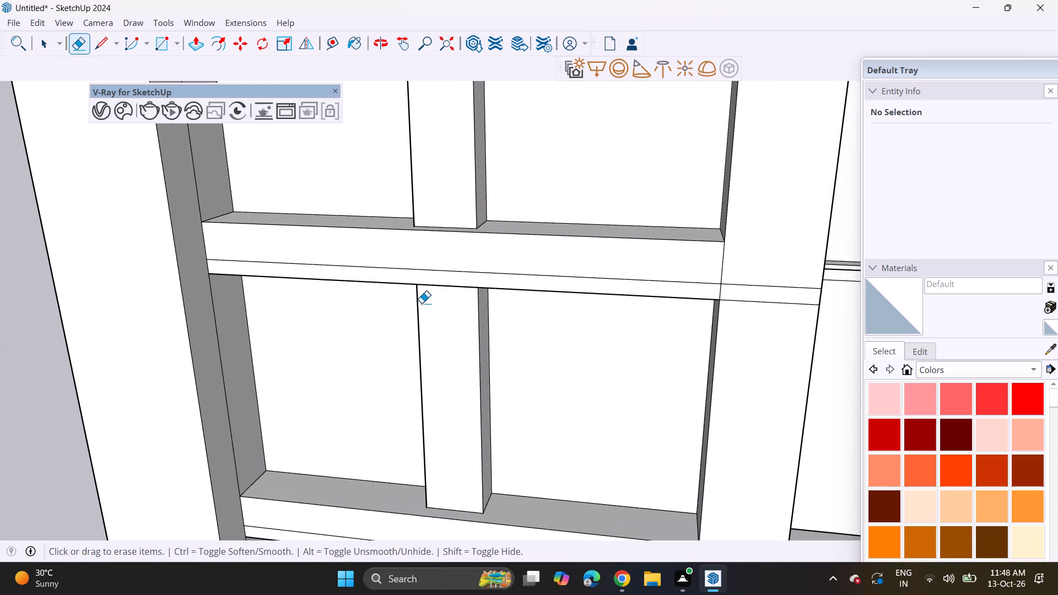
click(436, 268)
drag(456, 255, 456, 275)
shift+middle_drag(444, 317, 435, 198)
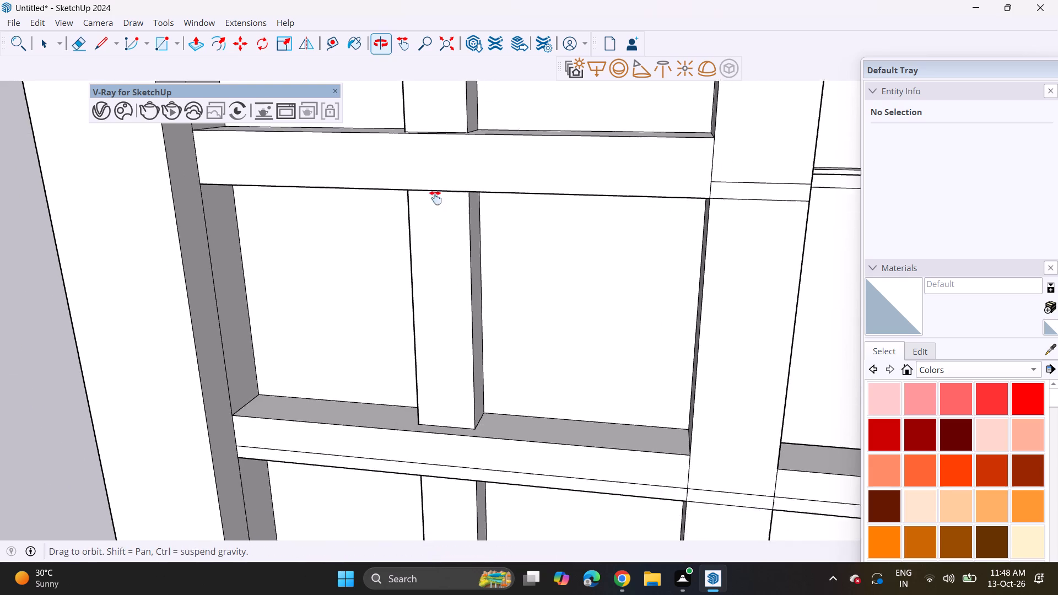
shift+middle_drag(435, 198, 435, 144)
drag(467, 391, 467, 401)
shift+middle_drag(485, 442, 470, 181)
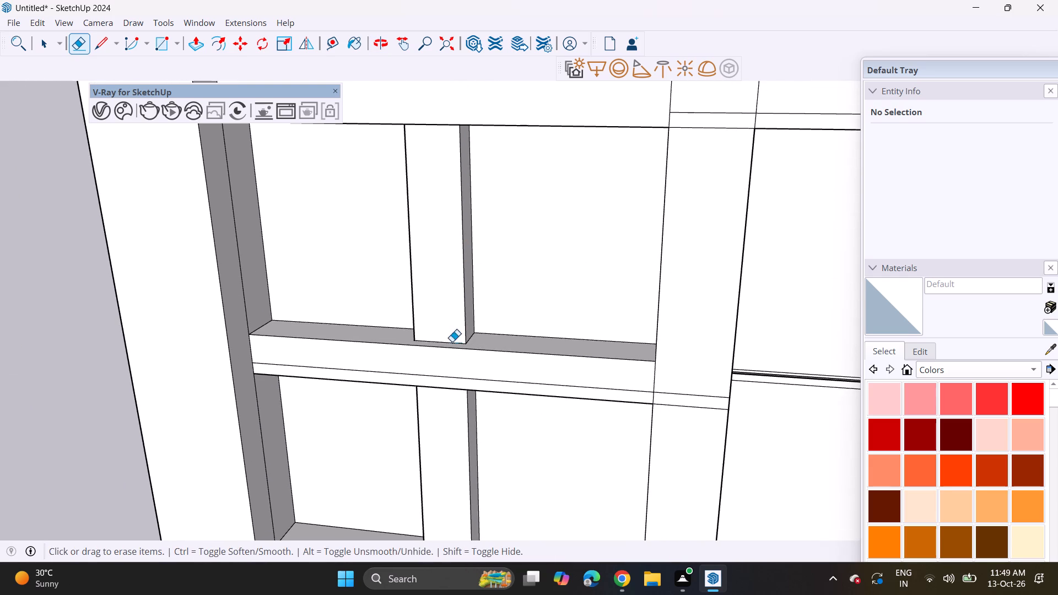
click(446, 377)
Erase the two vertical division lines and the horizontal seam from the front of the next ledge down.
shift+middle_drag(458, 418, 436, 170)
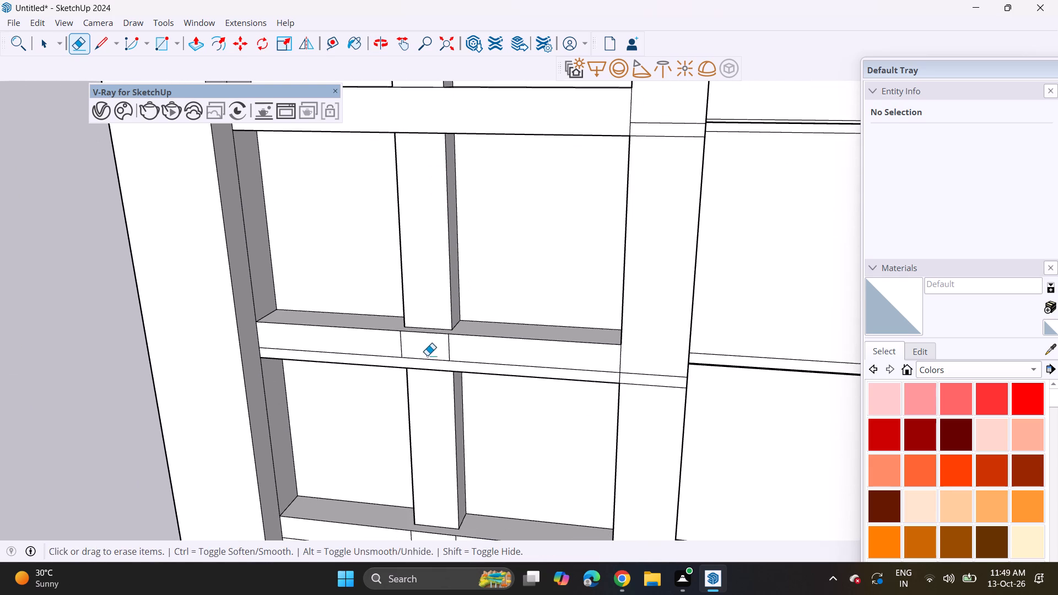
drag(427, 356, 428, 367)
key(ctrl+z)
drag(450, 338, 440, 343)
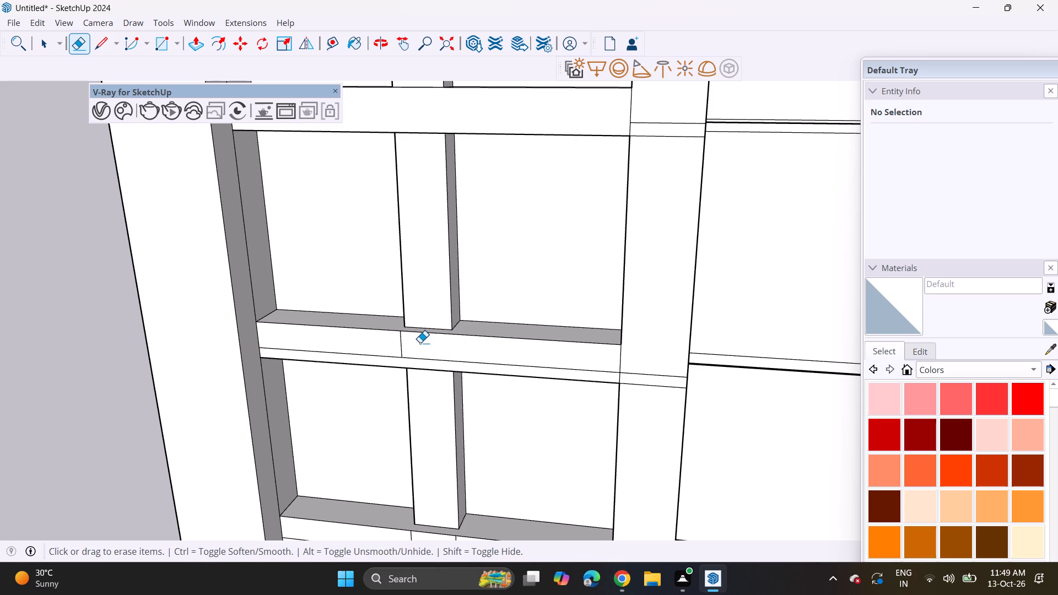
click(388, 346)
drag(390, 346, 412, 346)
click(415, 352)
click(417, 355)
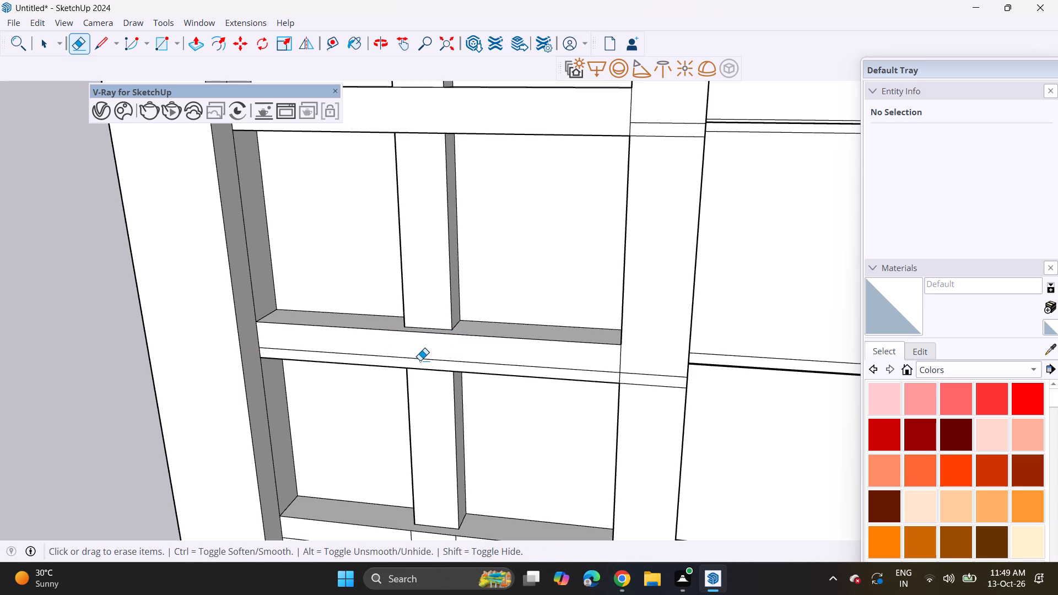
click(420, 360)
drag(447, 361, 453, 360)
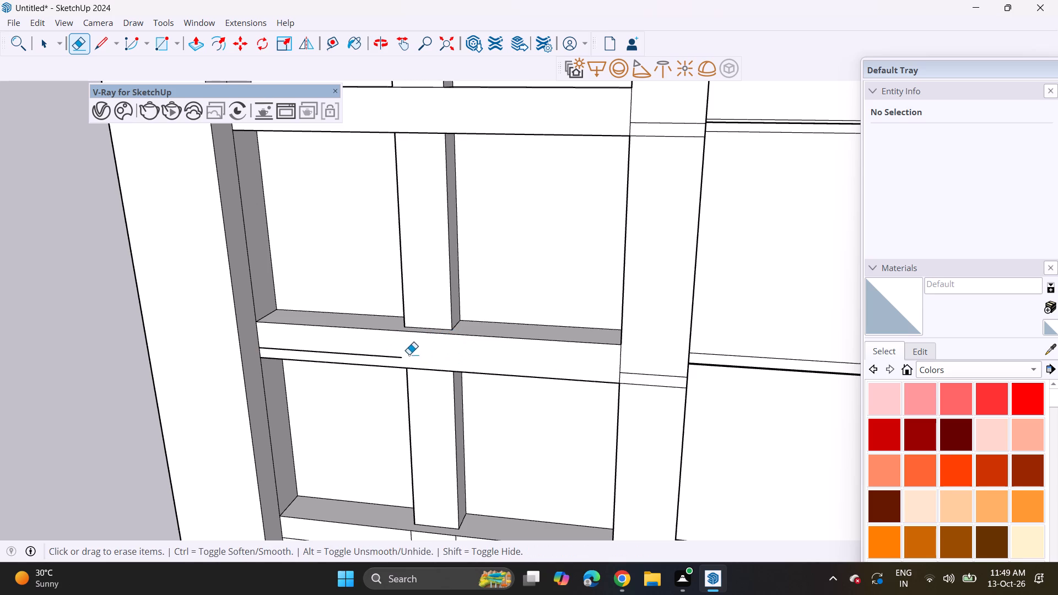
click(400, 355)
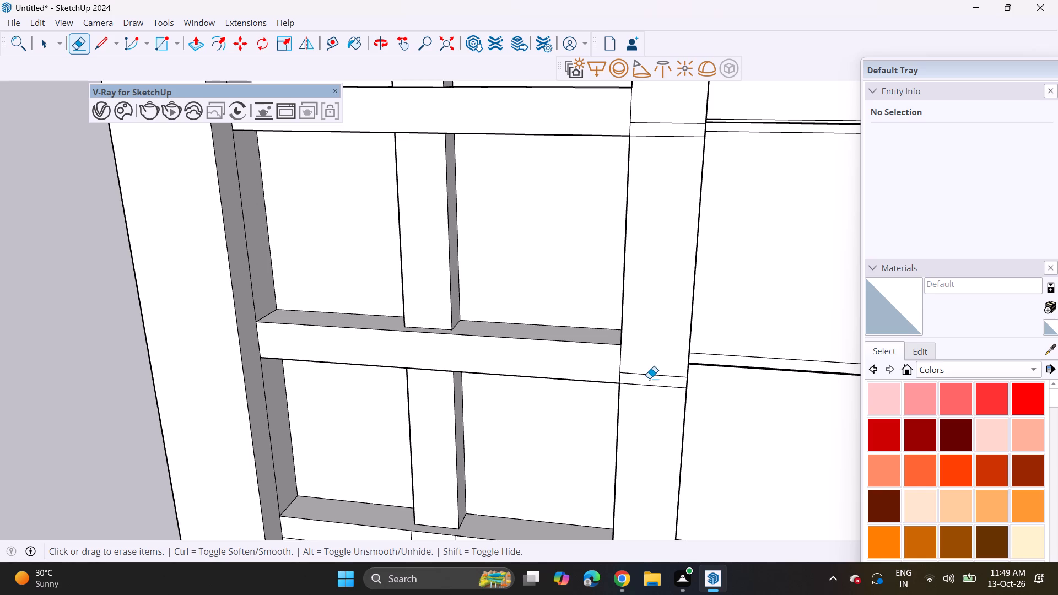
Erase the ledge lines crossing the wide pier between the ledge bays and the terraces on the upper storeys.
click(649, 378)
drag(652, 371, 652, 409)
drag(659, 107, 672, 180)
scroll(655, 213, down, 4)
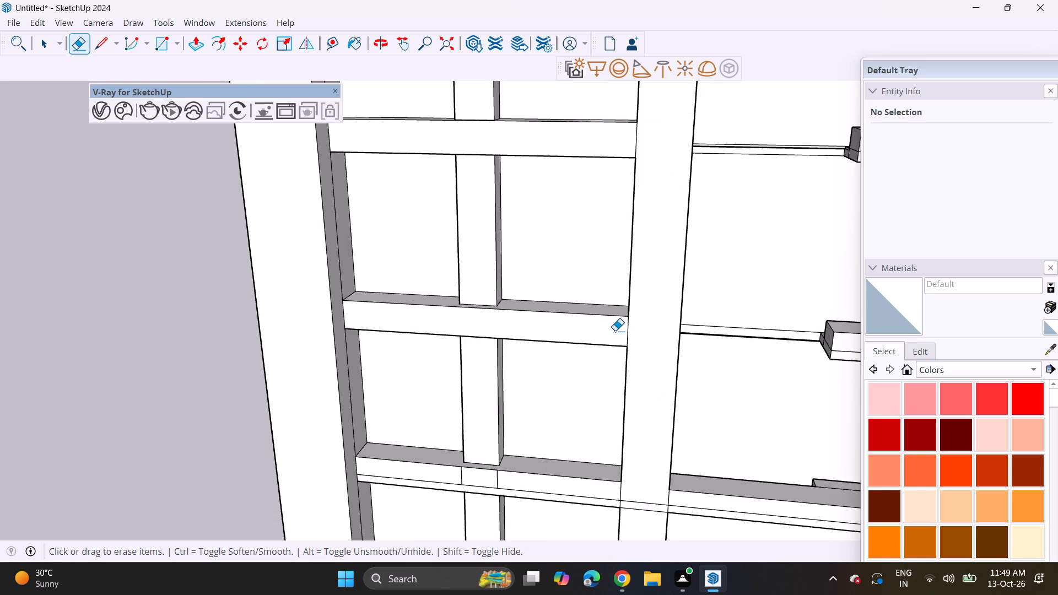
scroll(615, 331, down, 11)
drag(647, 119, 650, 170)
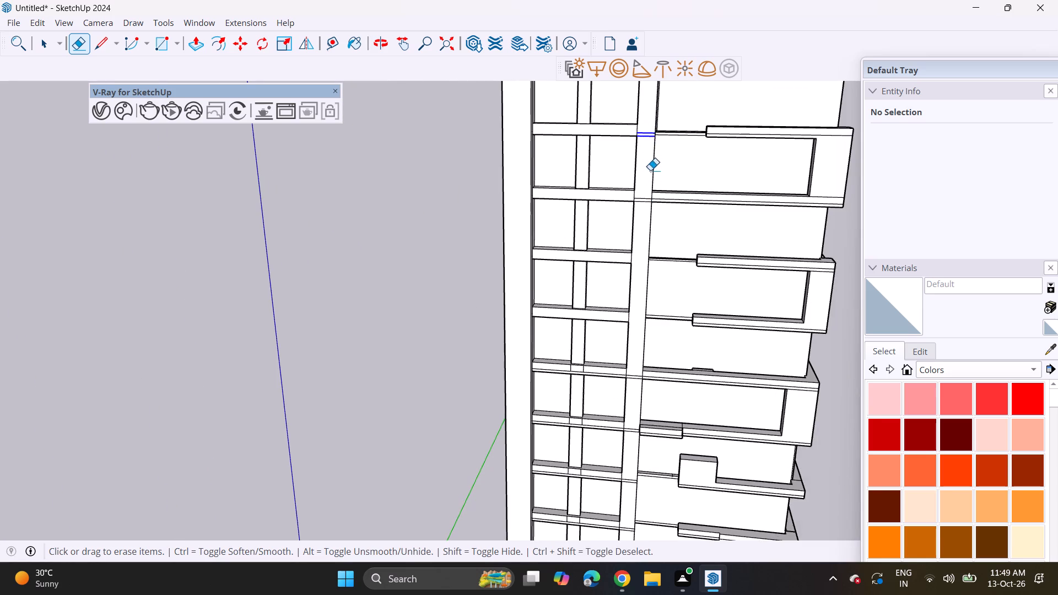
drag(650, 170, 649, 201)
key(ctrl+z)
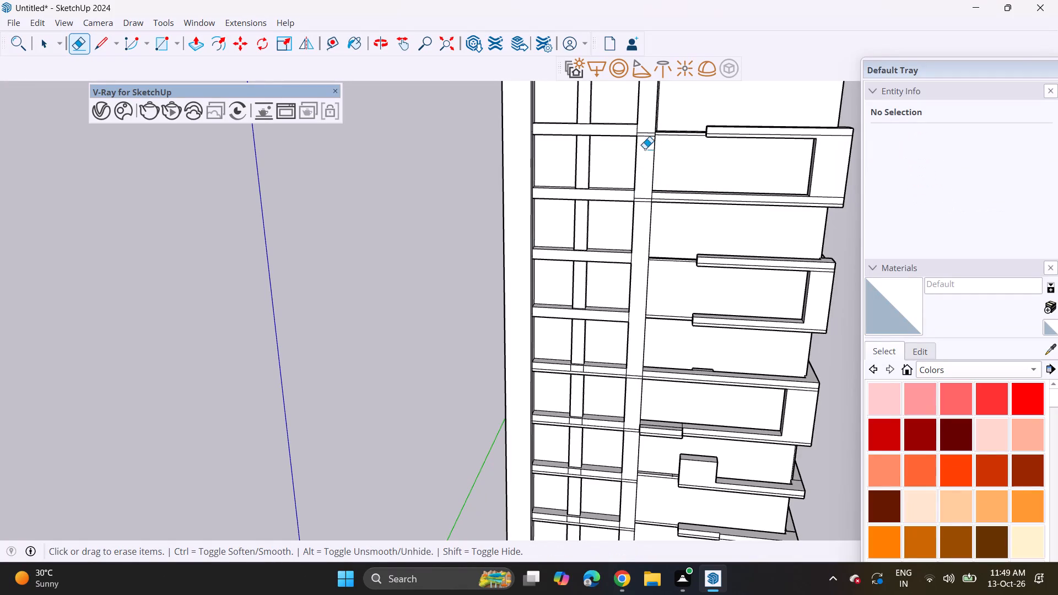
drag(647, 127, 647, 146)
drag(646, 175, 646, 207)
Erase the remaining ledge lines crossing that same wide pier down through the lower storeys.
shift+middle_drag(630, 382, 623, 140)
scroll(626, 198, up, 4)
drag(626, 183, 628, 220)
drag(627, 252, 625, 261)
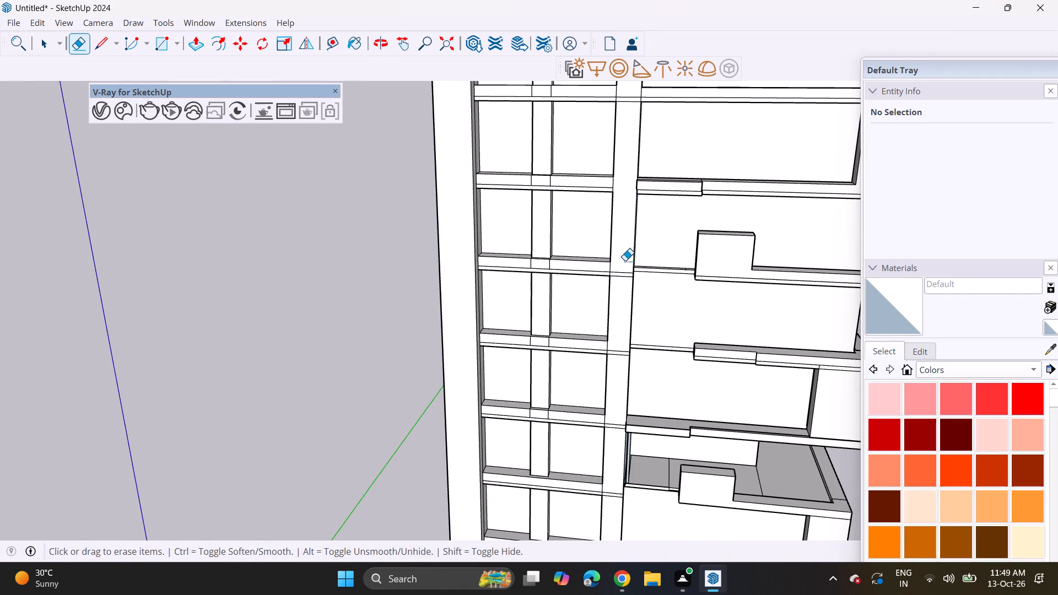
drag(625, 261, 621, 295)
drag(618, 340, 615, 380)
drag(612, 422, 610, 453)
drag(607, 479, 607, 507)
Erase the horizontal seam lines from the front faces of the two lowest ledges, just above the slotted wall.
shift+middle_drag(616, 495, 618, 350)
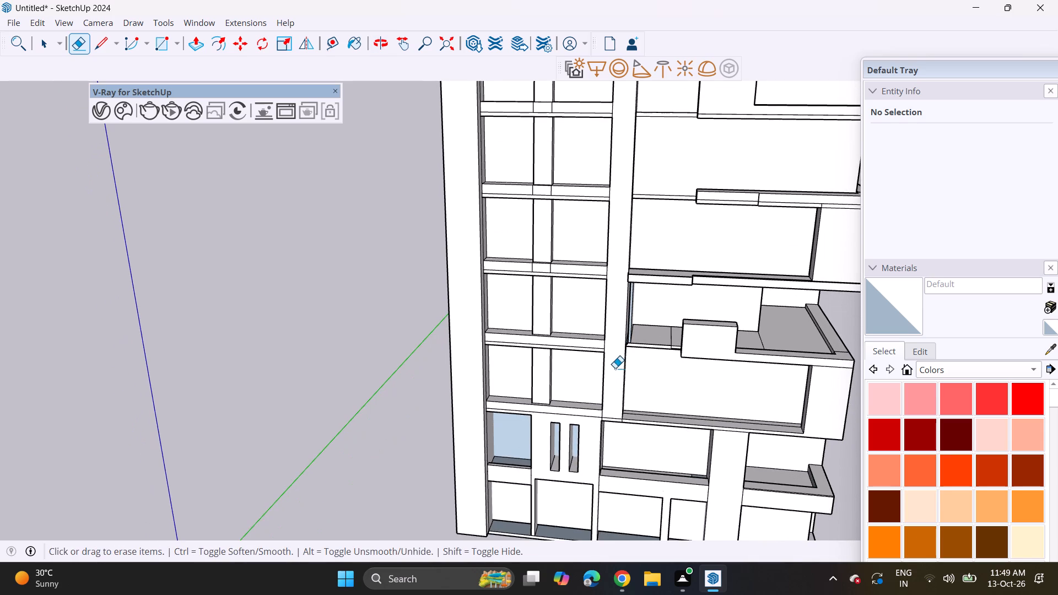
scroll(535, 376, up, 3)
scroll(542, 429, up, 4)
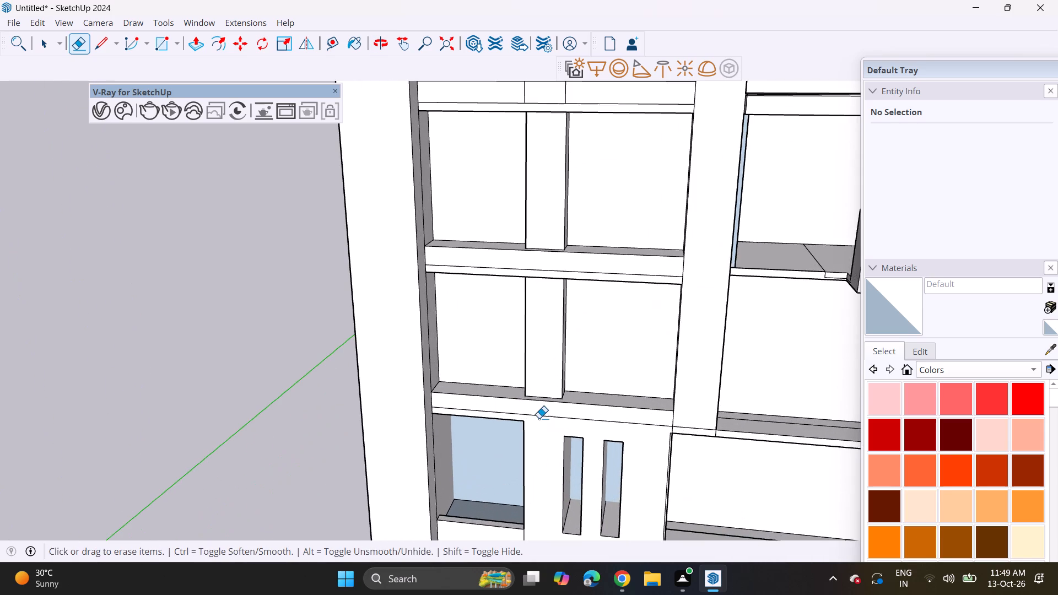
click(539, 418)
click(541, 412)
click(550, 271)
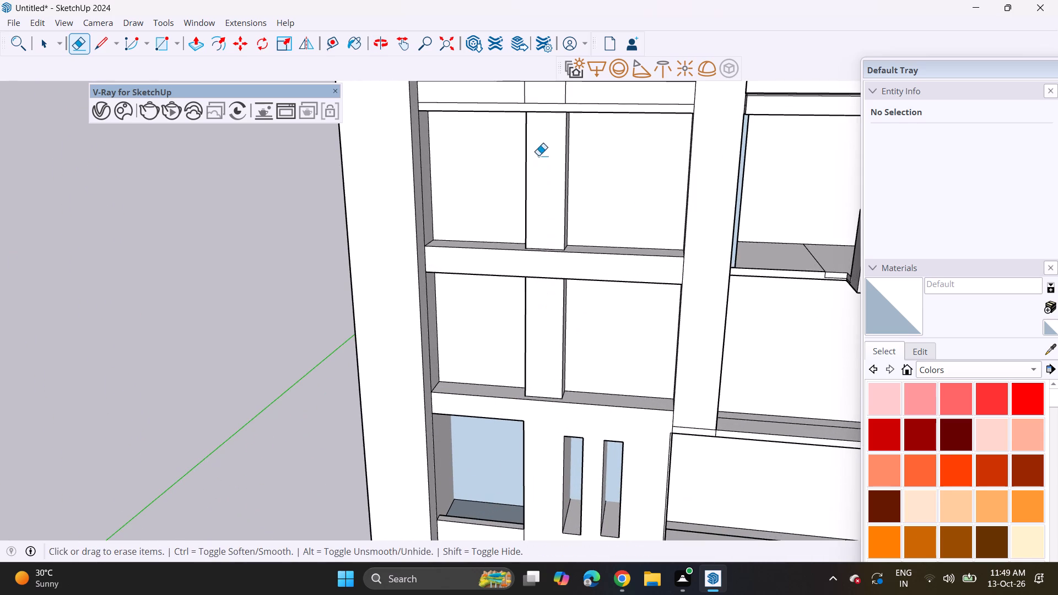
Erase the horizontal seam and both vertical division lines from the front of the third ledge from the bottom.
shift+middle_drag(553, 122, 558, 240)
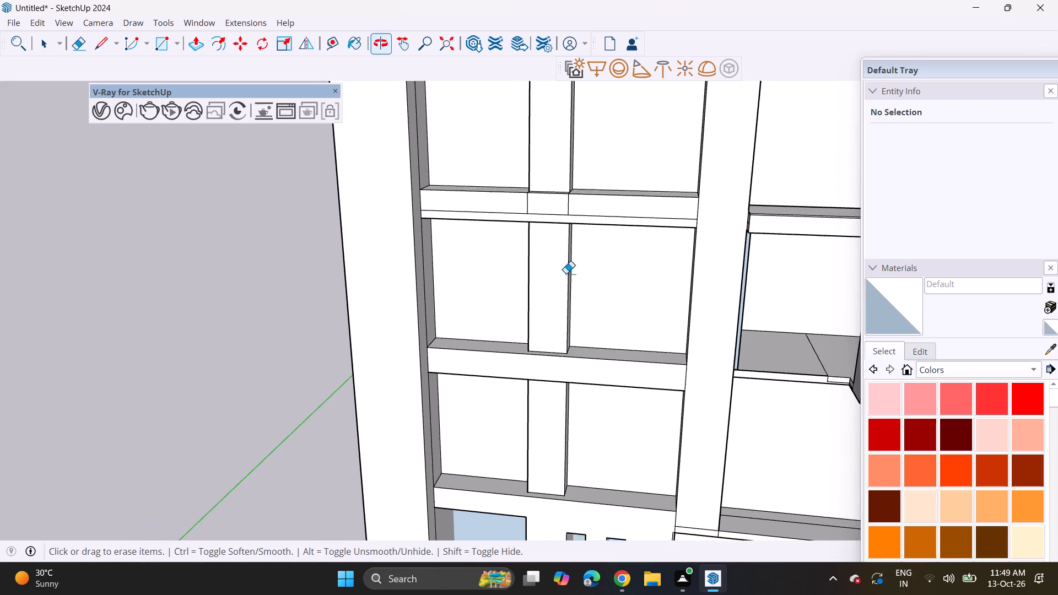
click(548, 224)
click(555, 219)
click(566, 219)
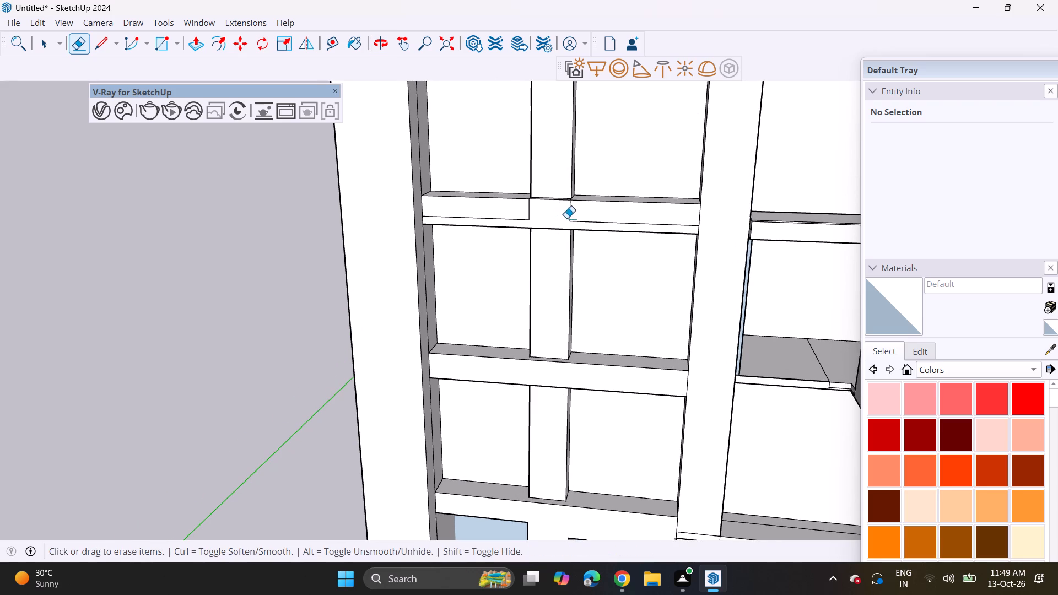
click(583, 219)
drag(575, 219, 576, 226)
click(565, 216)
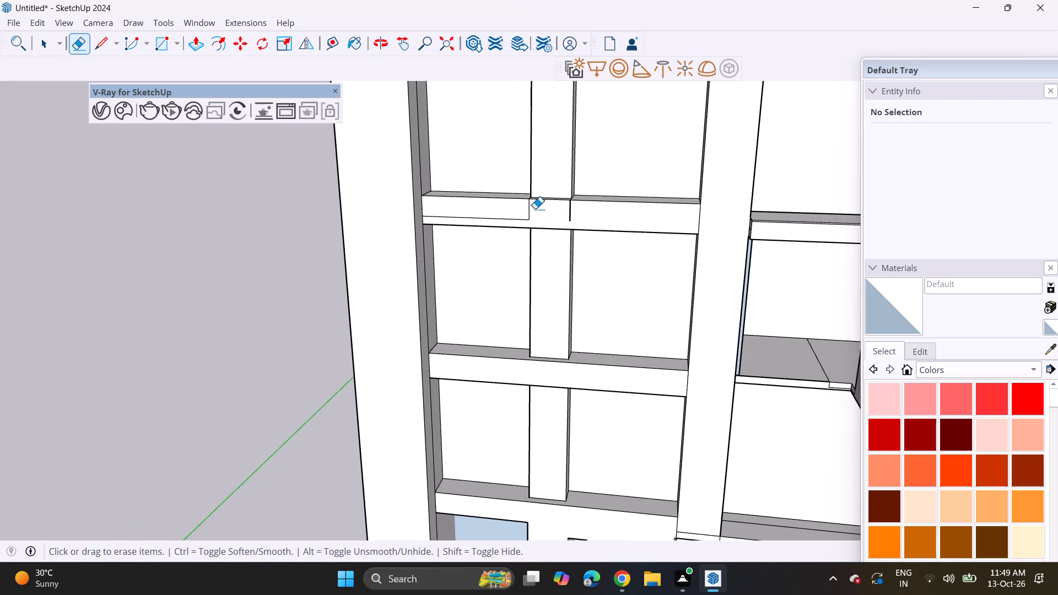
click(526, 209)
drag(526, 209, 552, 212)
click(529, 209)
drag(522, 214, 522, 223)
click(570, 213)
Erase the horizontal seam pieces and vertical division lines from the front of the next ledge up.
shift+middle_drag(554, 210, 553, 337)
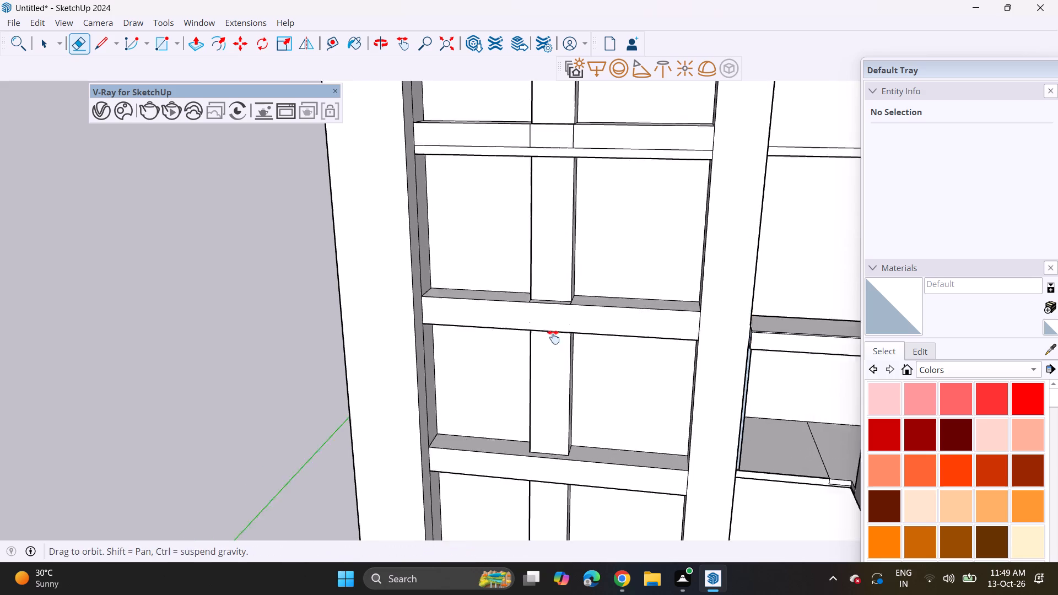
shift+middle_drag(553, 337, 548, 408)
drag(559, 245, 558, 253)
click(567, 241)
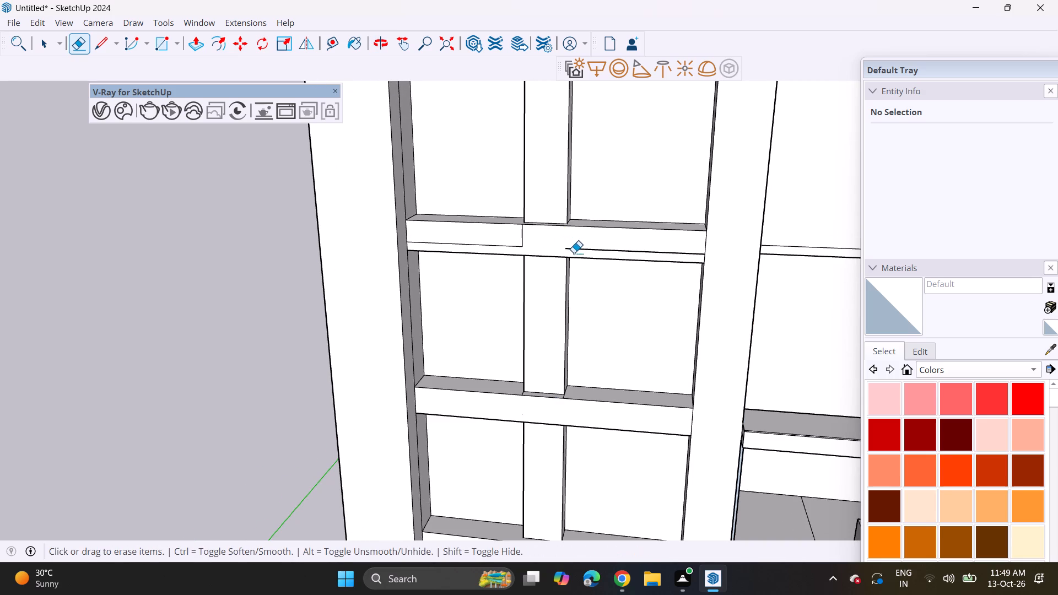
click(574, 246)
drag(525, 243, 512, 235)
drag(511, 239, 511, 251)
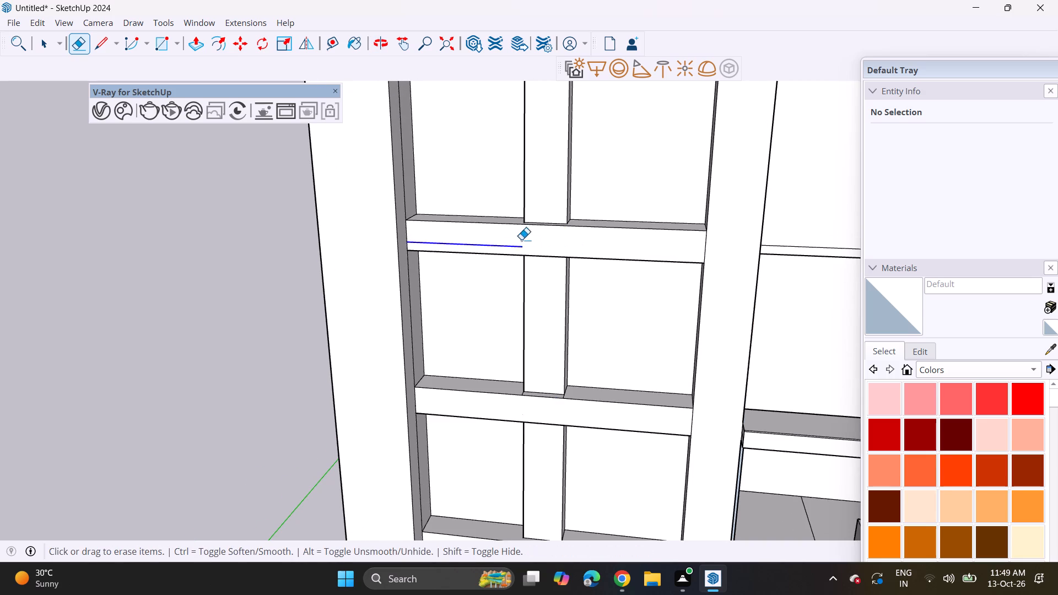
Clean the front of the following ledge up by erasing its horizontal seam pieces and vertical division lines.
shift+middle_drag(531, 202, 538, 328)
click(553, 186)
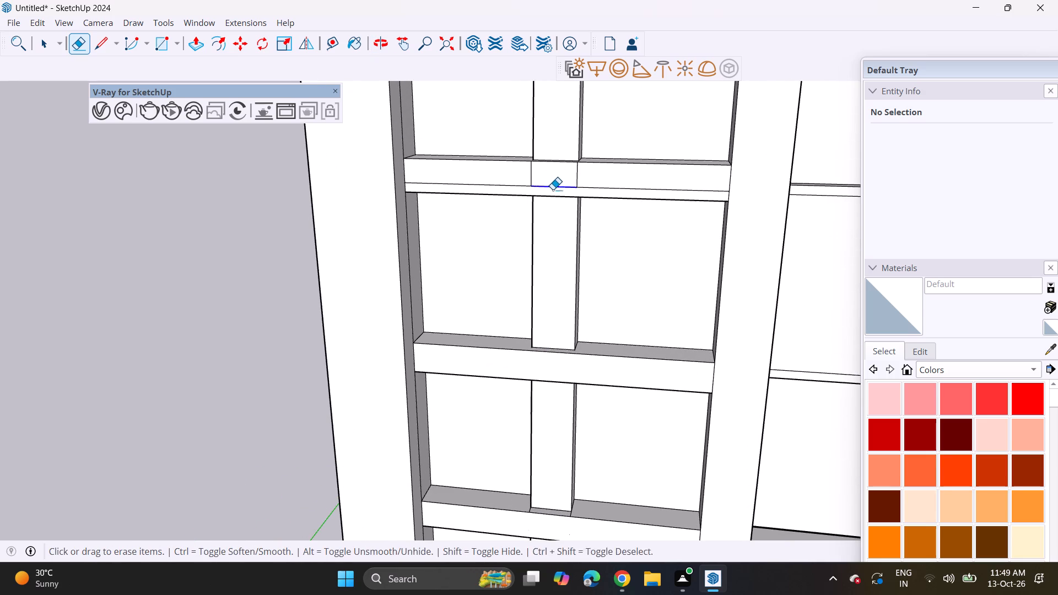
double_click(515, 183)
click(527, 176)
drag(538, 175, 522, 177)
click(531, 183)
click(528, 184)
drag(564, 176, 591, 171)
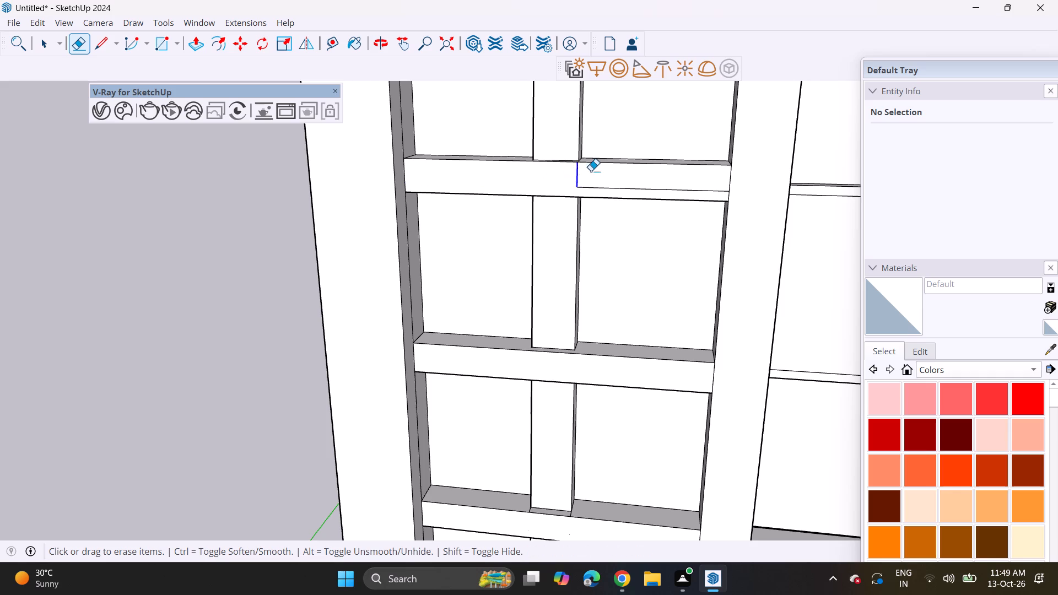
click(588, 182)
Erase the seam pieces and the two division lines from the front of the next ledge above.
shift+middle_drag(563, 153, 543, 387)
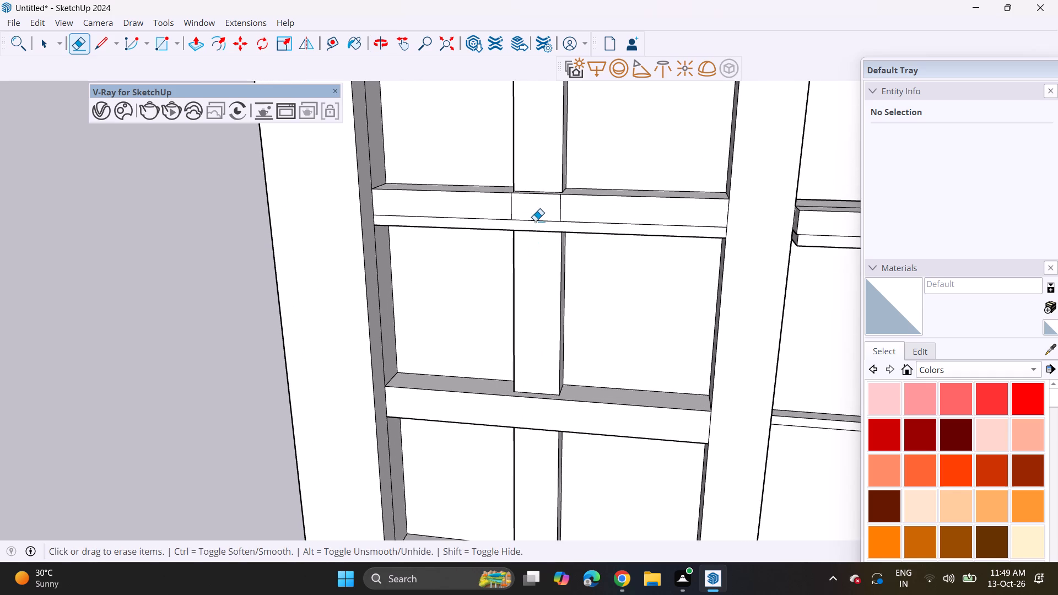
click(535, 221)
click(511, 214)
click(510, 214)
drag(508, 223, 519, 220)
drag(508, 215, 505, 222)
drag(554, 208, 576, 212)
drag(575, 212, 573, 221)
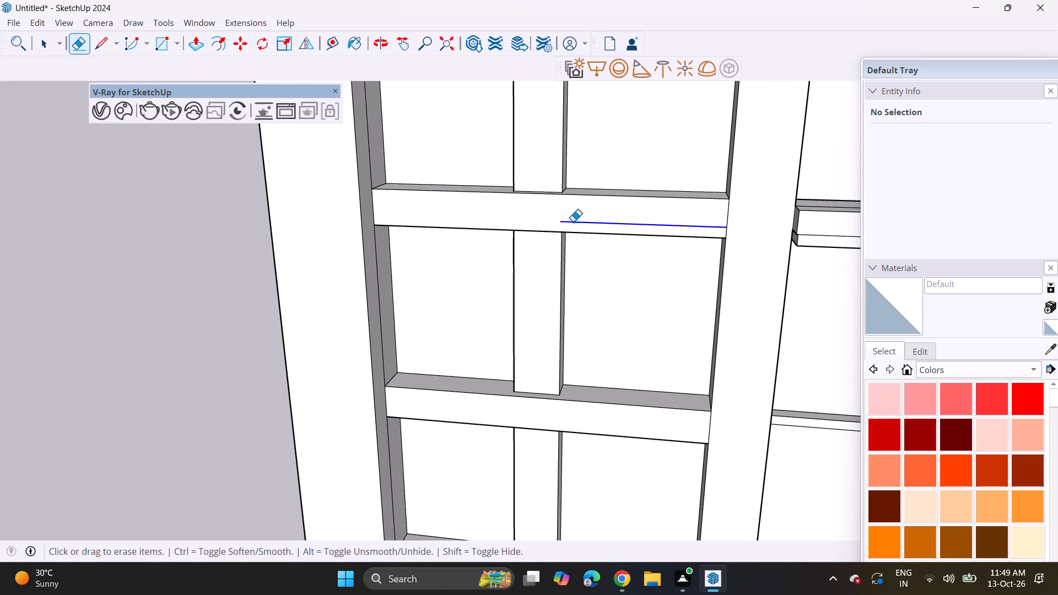
click(573, 223)
Erase the remaining division lines and seam pieces from the front of the next ledge up between the piers.
shift+middle_drag(545, 265, 542, 395)
click(515, 129)
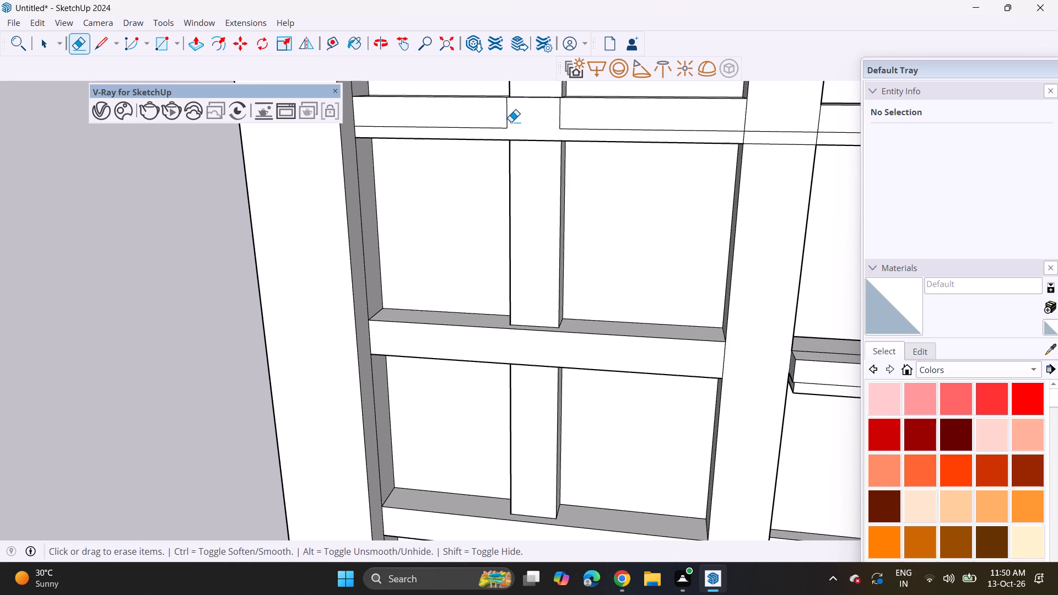
drag(511, 122, 501, 124)
click(500, 124)
click(505, 127)
drag(571, 111, 557, 131)
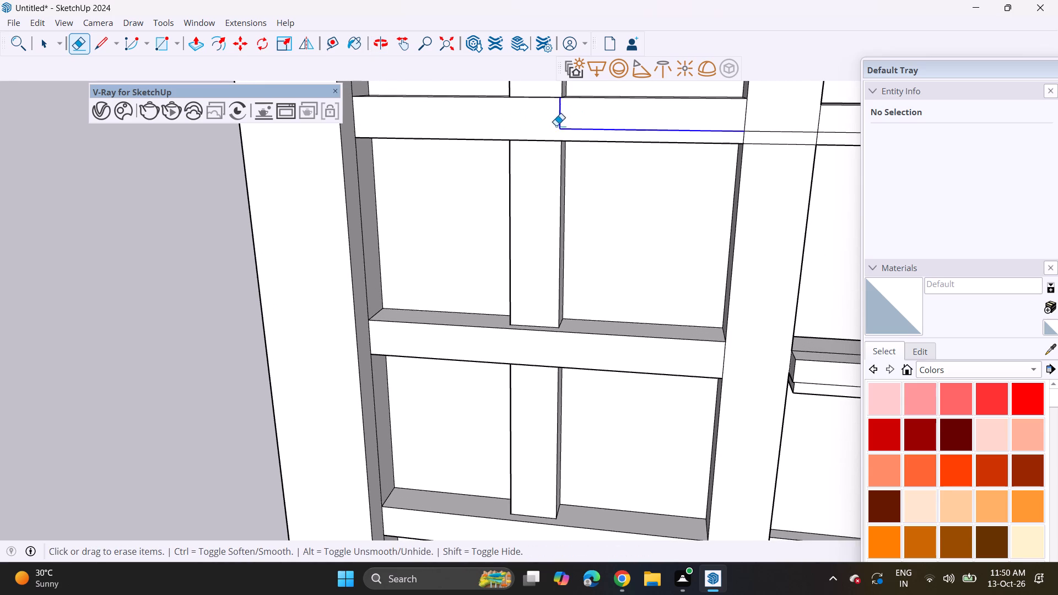
click(568, 128)
shift+middle_drag(549, 125, 548, 495)
scroll(497, 232, up, 1)
scroll(471, 240, down, 2)
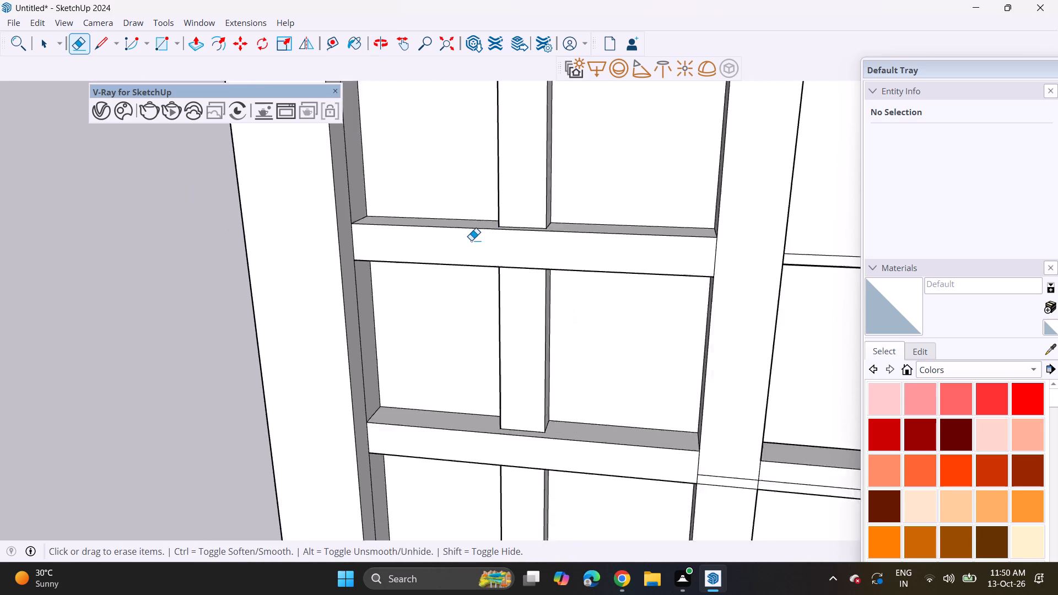
Form a narrow jamb beside the corner pier in the lowest ledged bay by drawing a line across the ledge top and pulling the strip up.
scroll(471, 240, down, 20)
scroll(471, 240, down, 4)
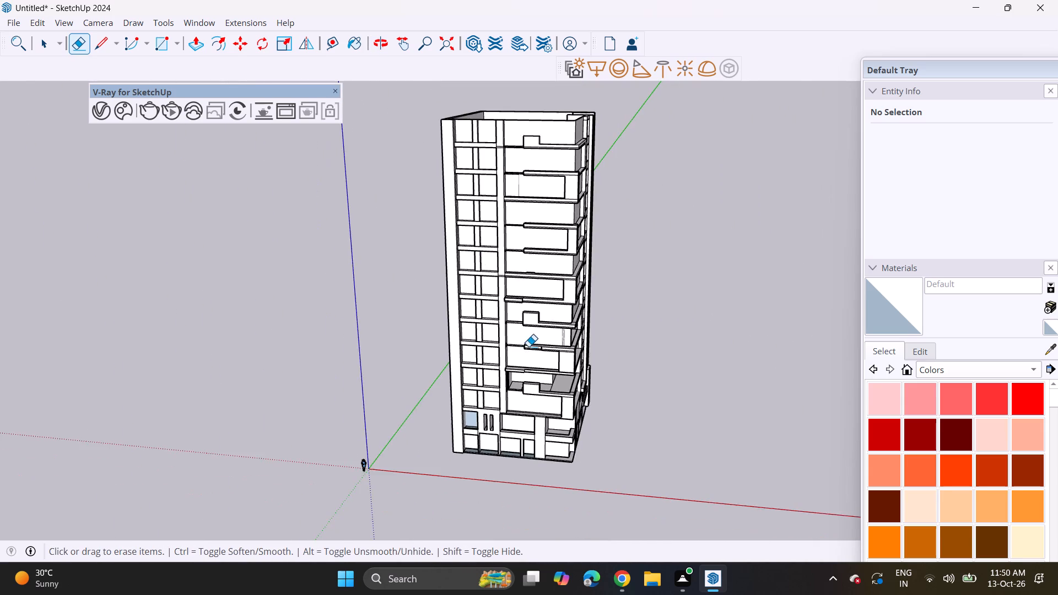
middle_drag(511, 347, 489, 312)
scroll(493, 348, up, 6)
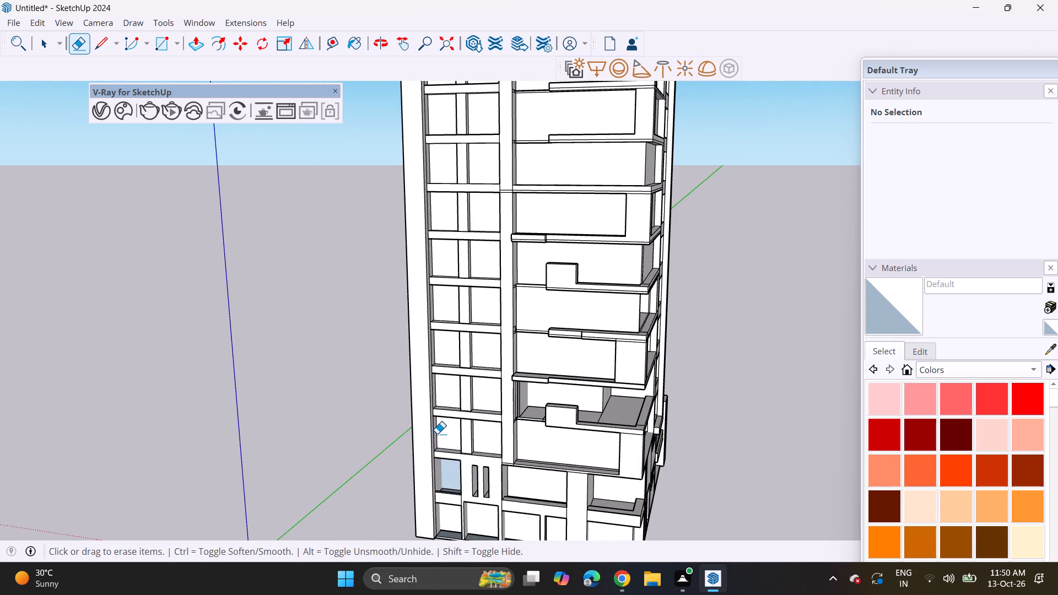
scroll(435, 433, up, 3)
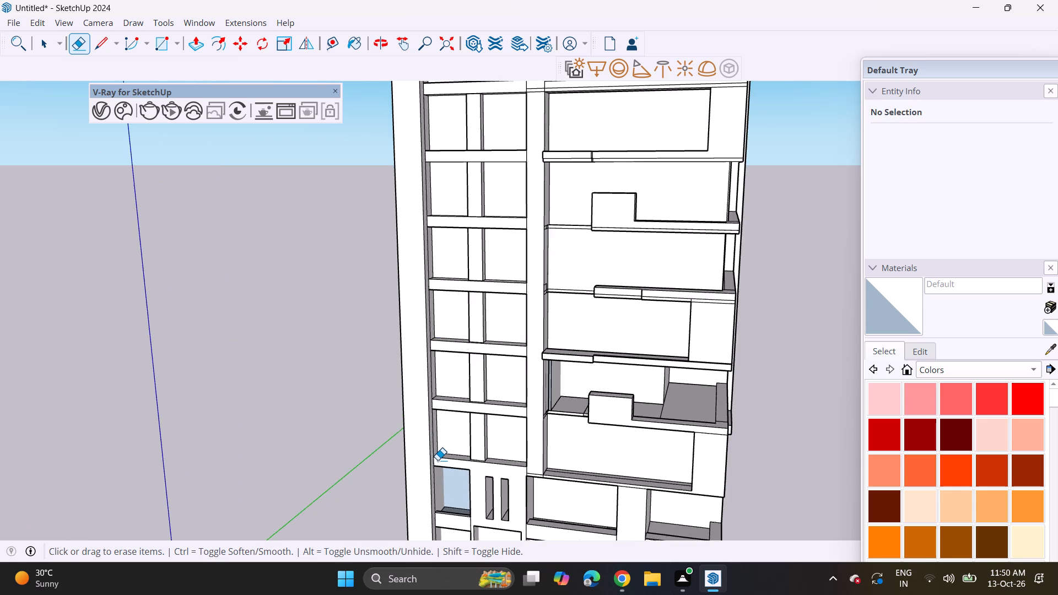
scroll(438, 460, up, 10)
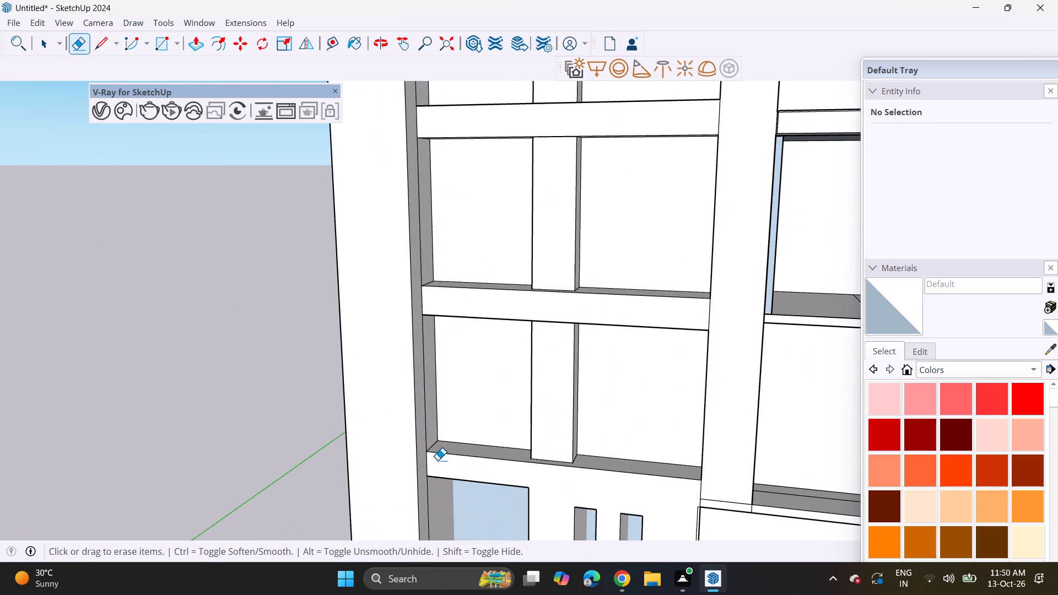
drag(94, 41, 99, 53)
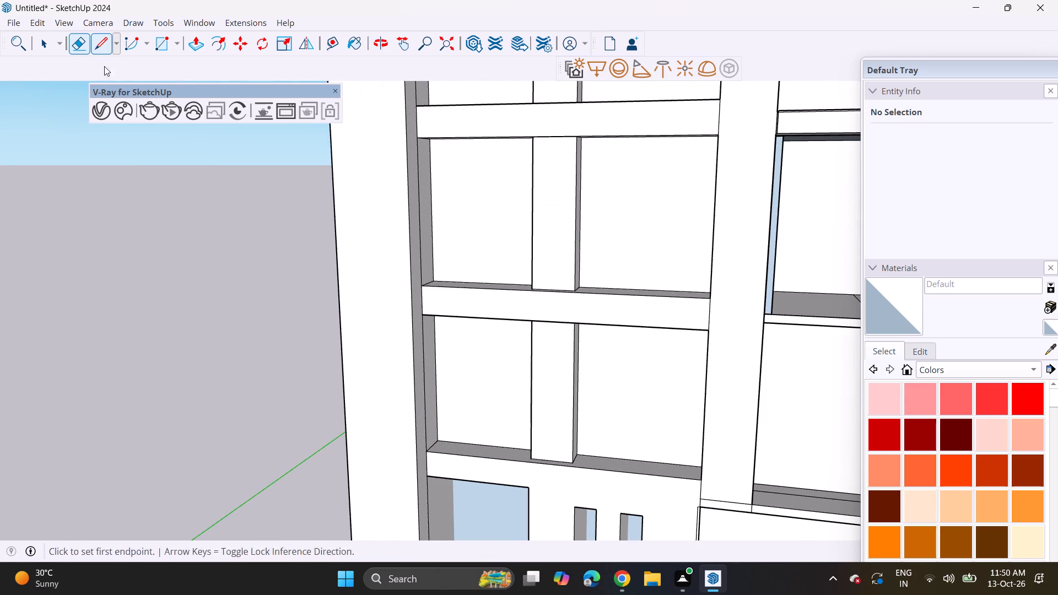
scroll(396, 407, up, 3)
click(465, 452)
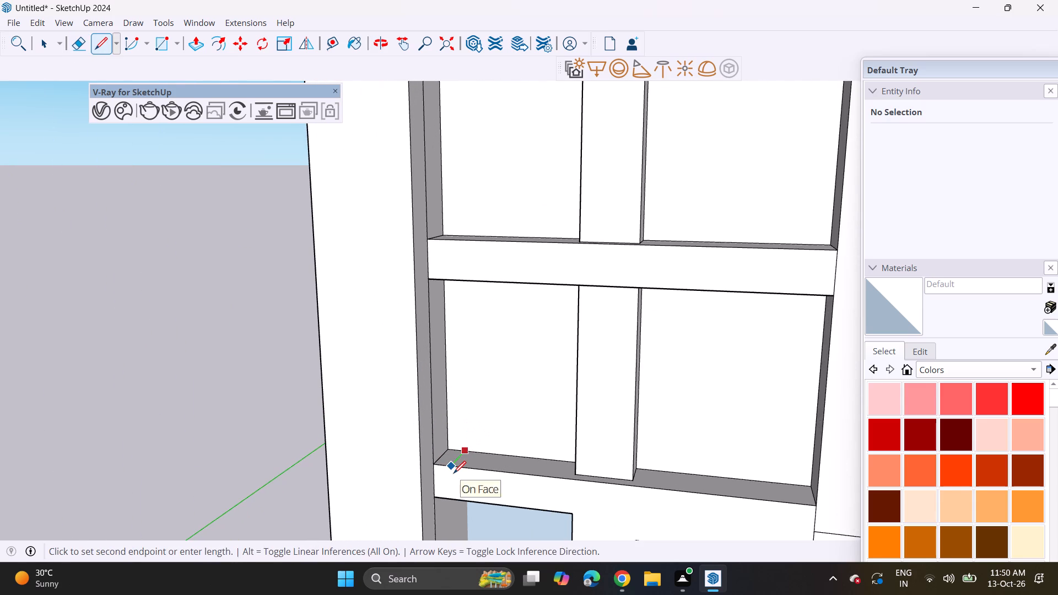
click(454, 473)
click(192, 31)
click(195, 48)
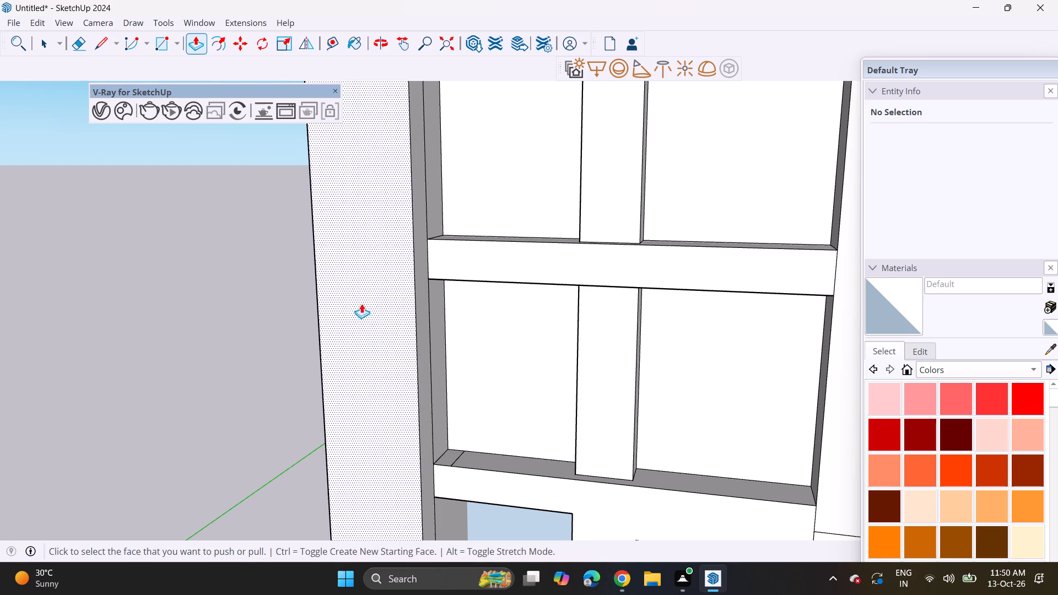
click(454, 460)
click(454, 271)
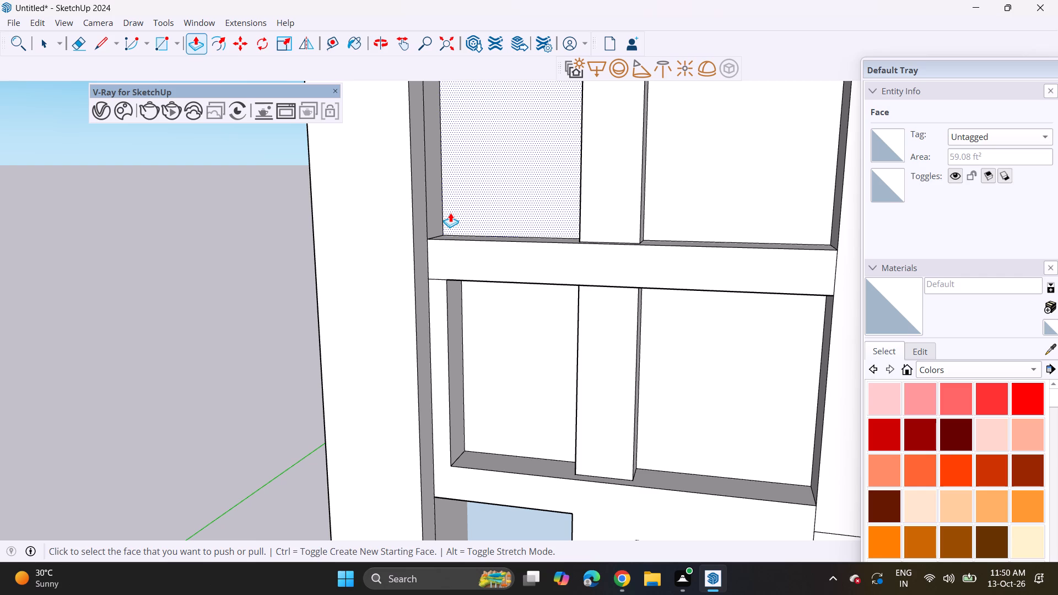
Widen the mullion in the same bay with Push/Pull on its side facing away from the corner pier.
scroll(449, 209, down, 13)
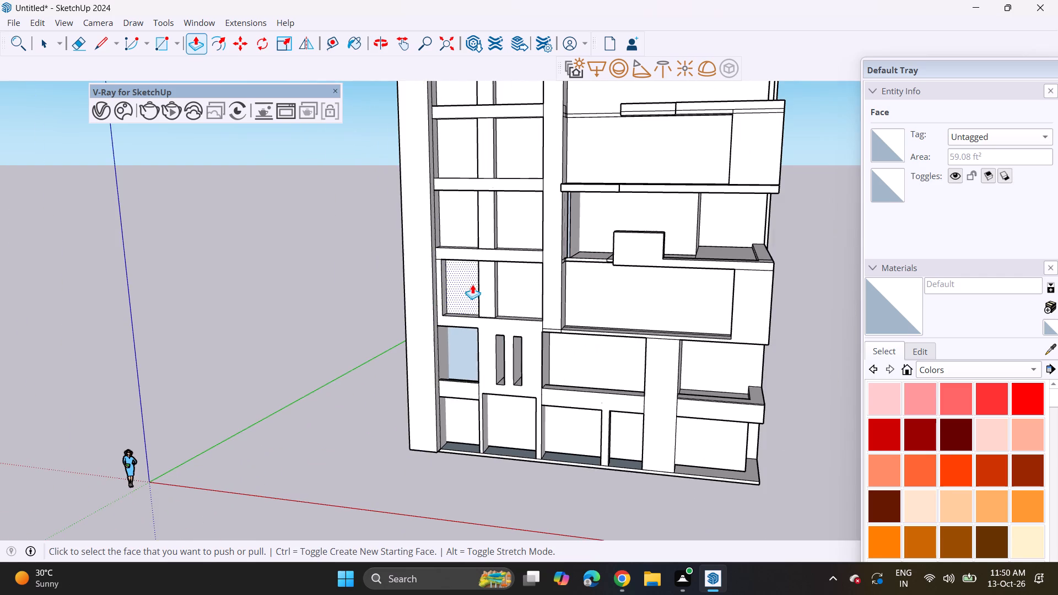
middle_drag(472, 284, 507, 327)
scroll(515, 323, up, 6)
middle_drag(508, 311, 413, 339)
scroll(424, 309, up, 5)
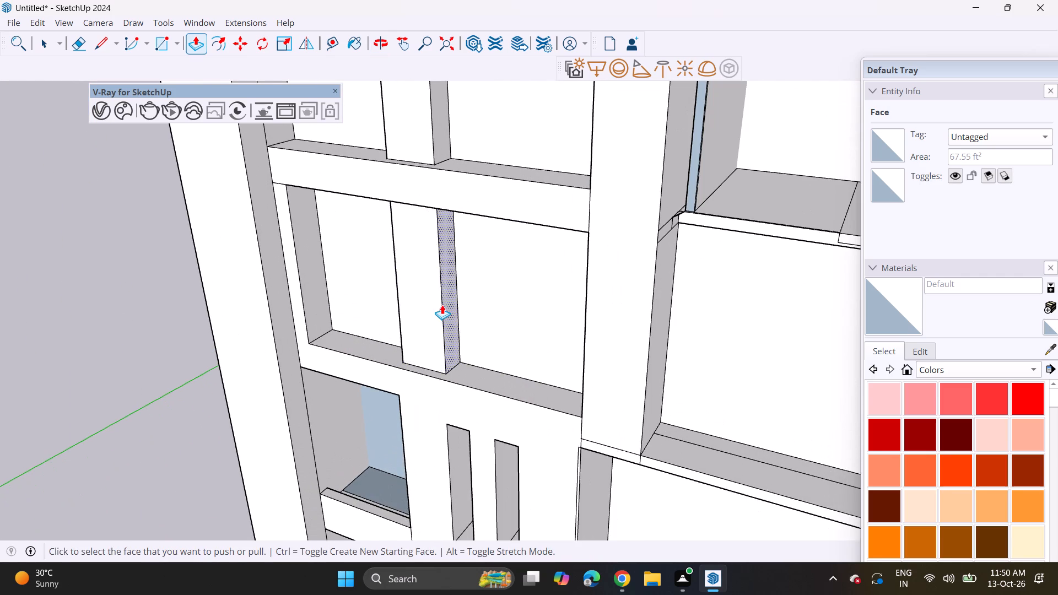
click(443, 309)
key(Escape)
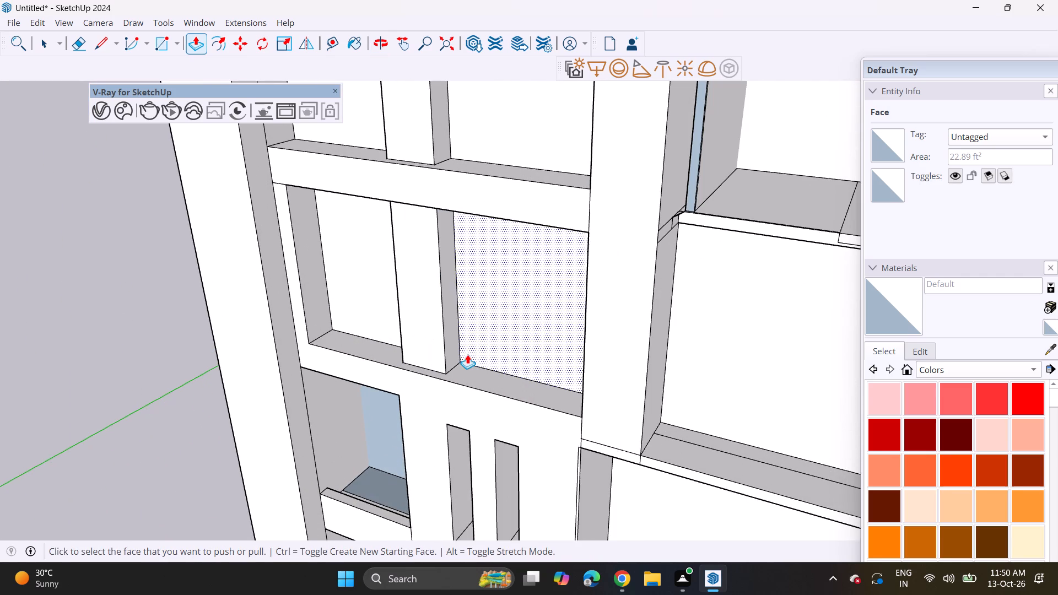
click(451, 347)
click(469, 359)
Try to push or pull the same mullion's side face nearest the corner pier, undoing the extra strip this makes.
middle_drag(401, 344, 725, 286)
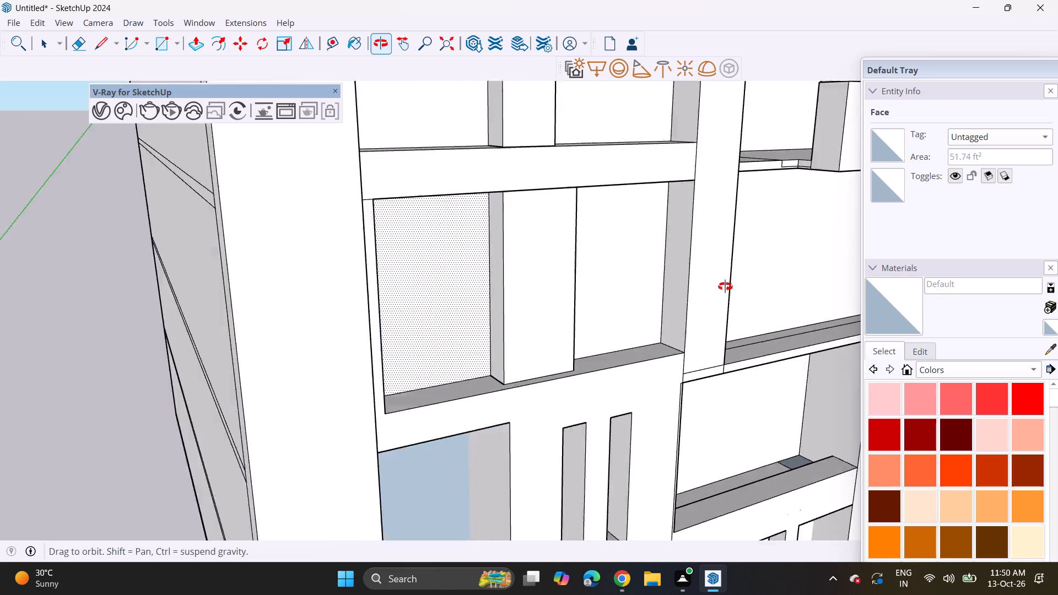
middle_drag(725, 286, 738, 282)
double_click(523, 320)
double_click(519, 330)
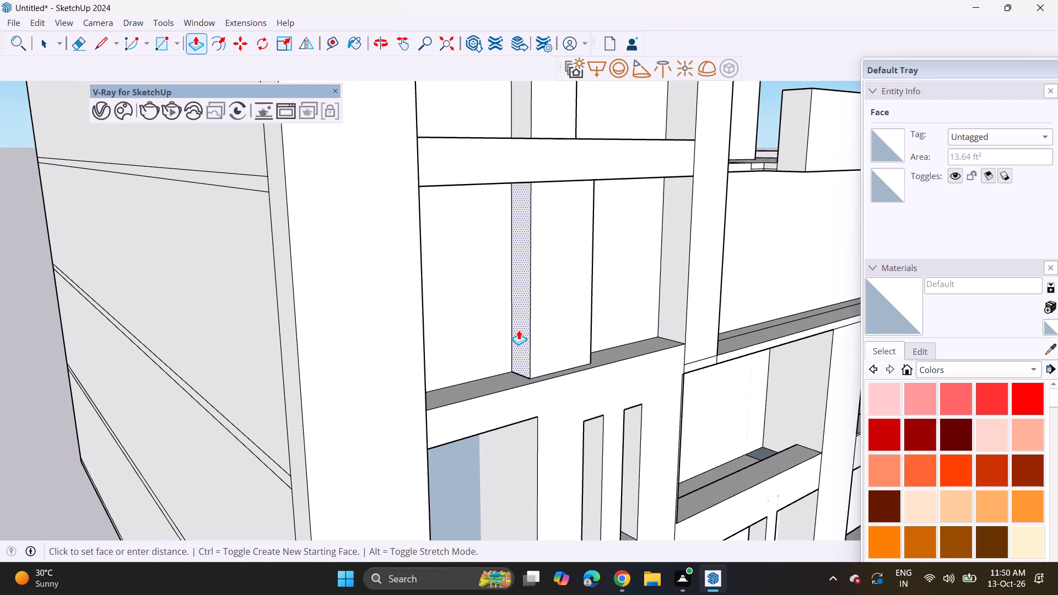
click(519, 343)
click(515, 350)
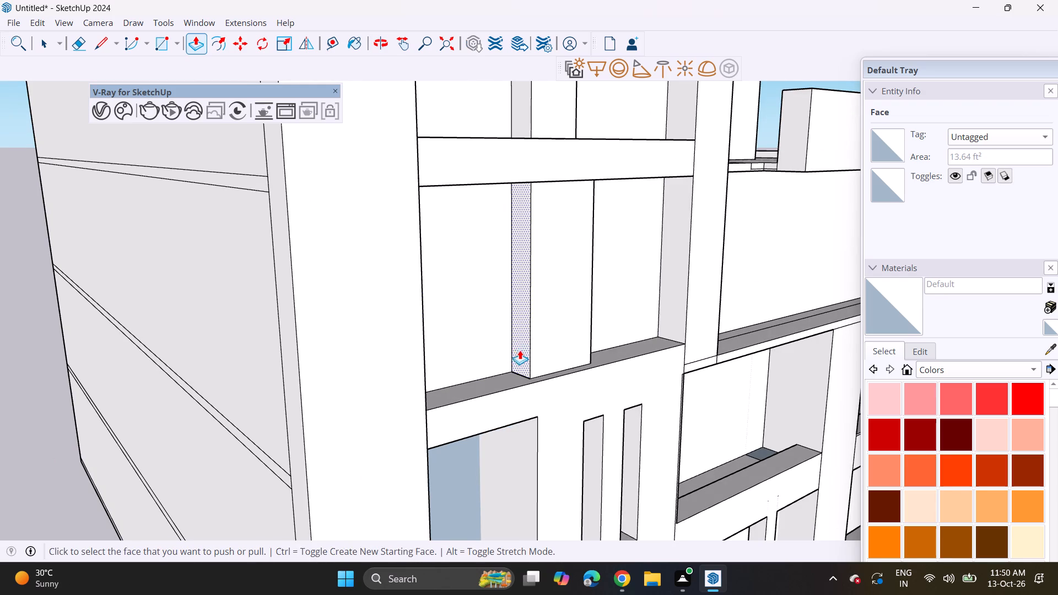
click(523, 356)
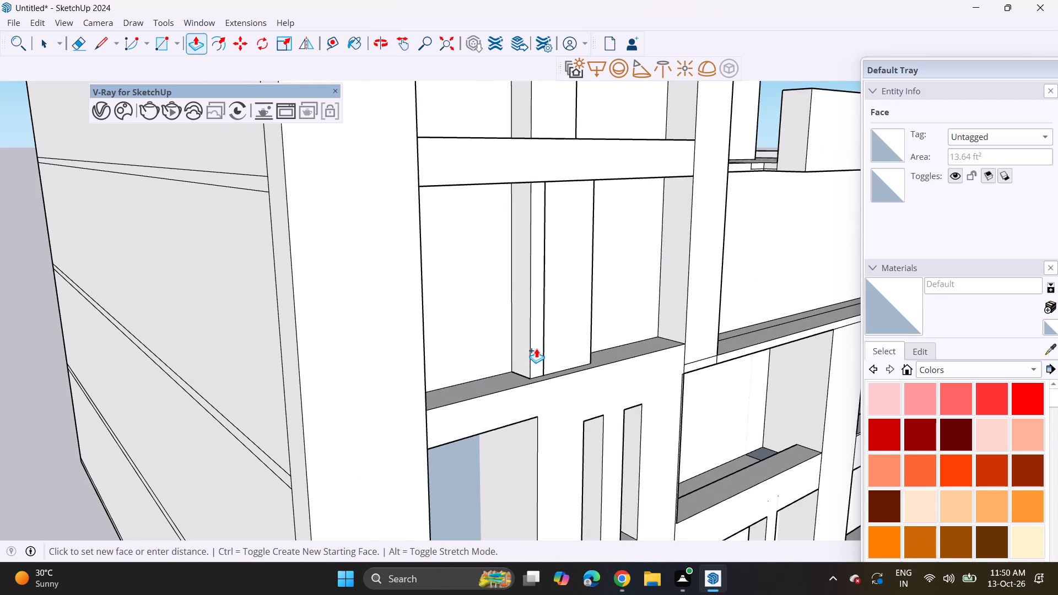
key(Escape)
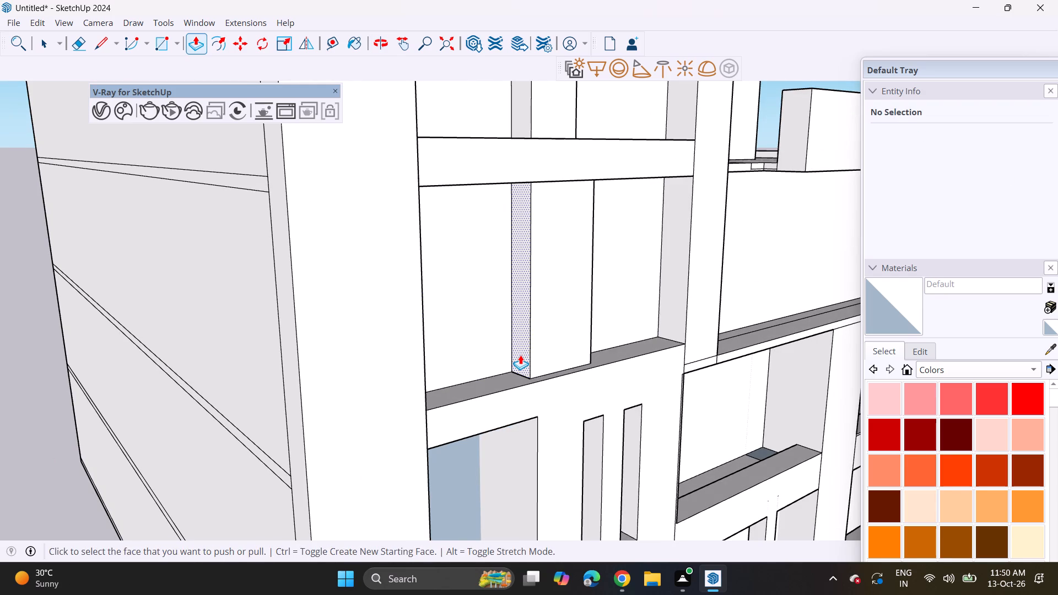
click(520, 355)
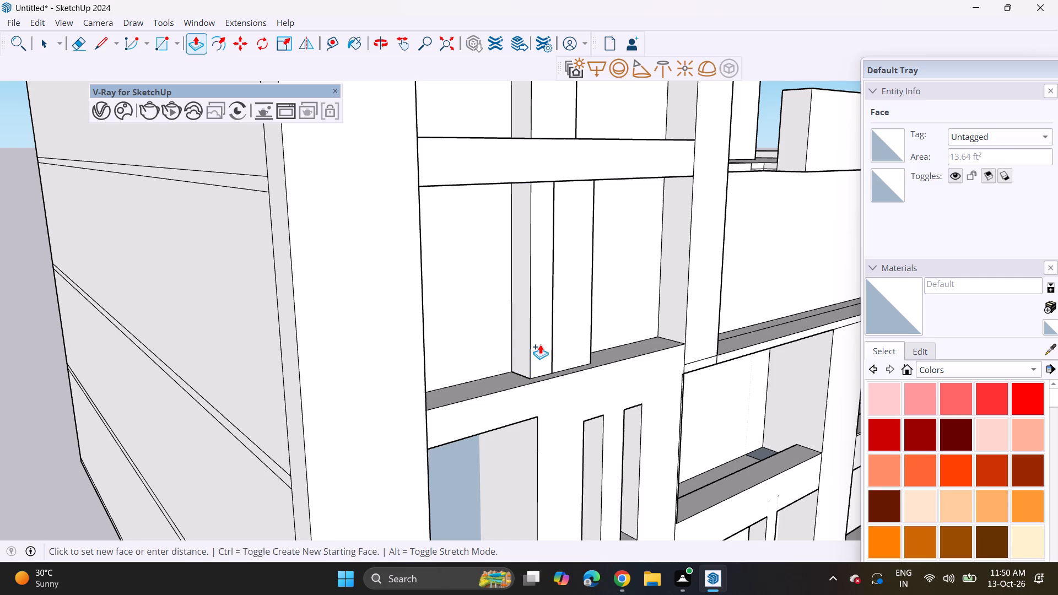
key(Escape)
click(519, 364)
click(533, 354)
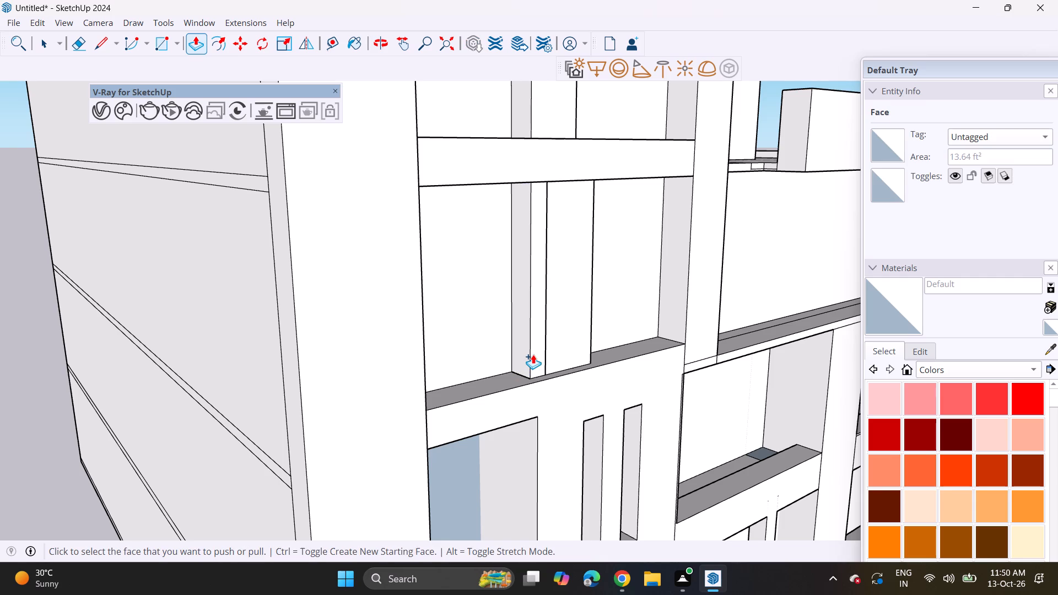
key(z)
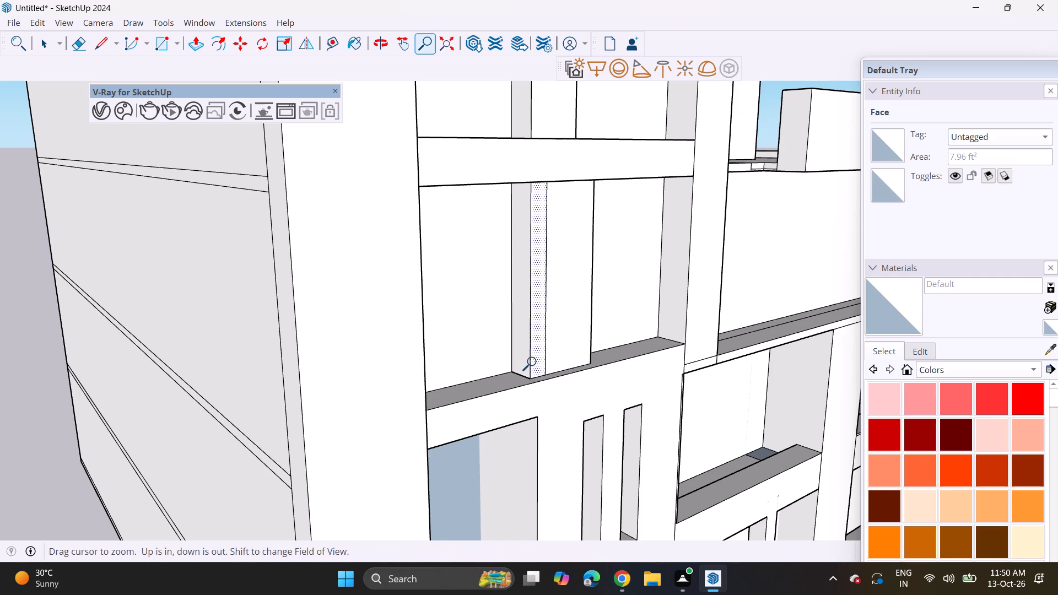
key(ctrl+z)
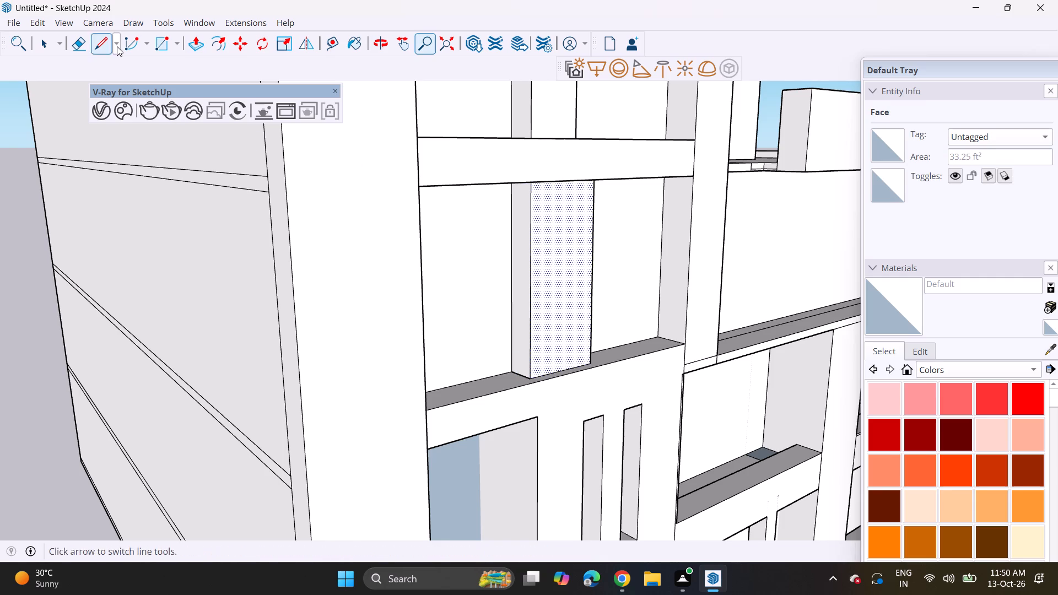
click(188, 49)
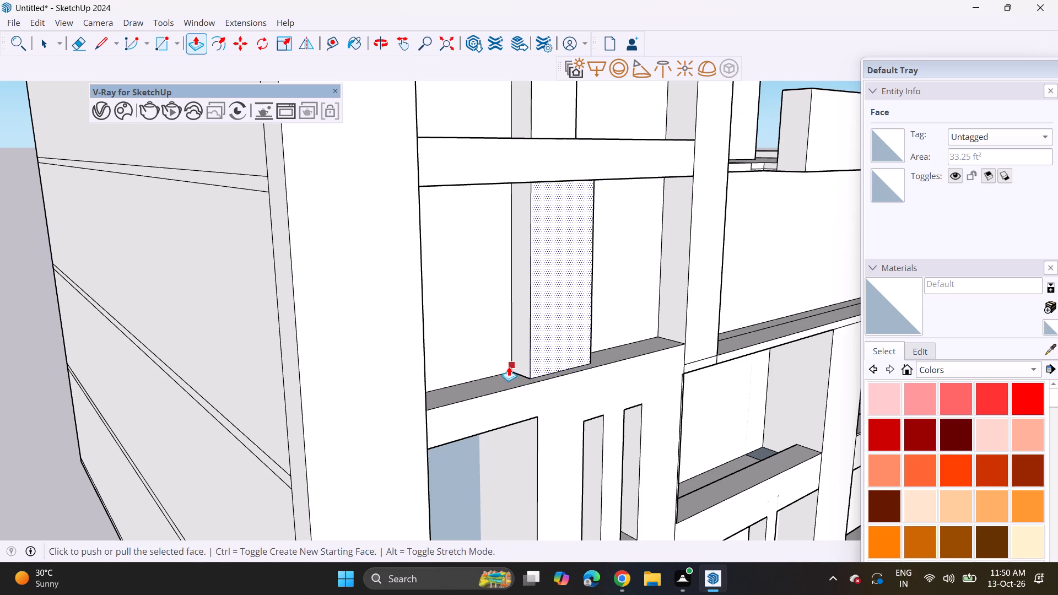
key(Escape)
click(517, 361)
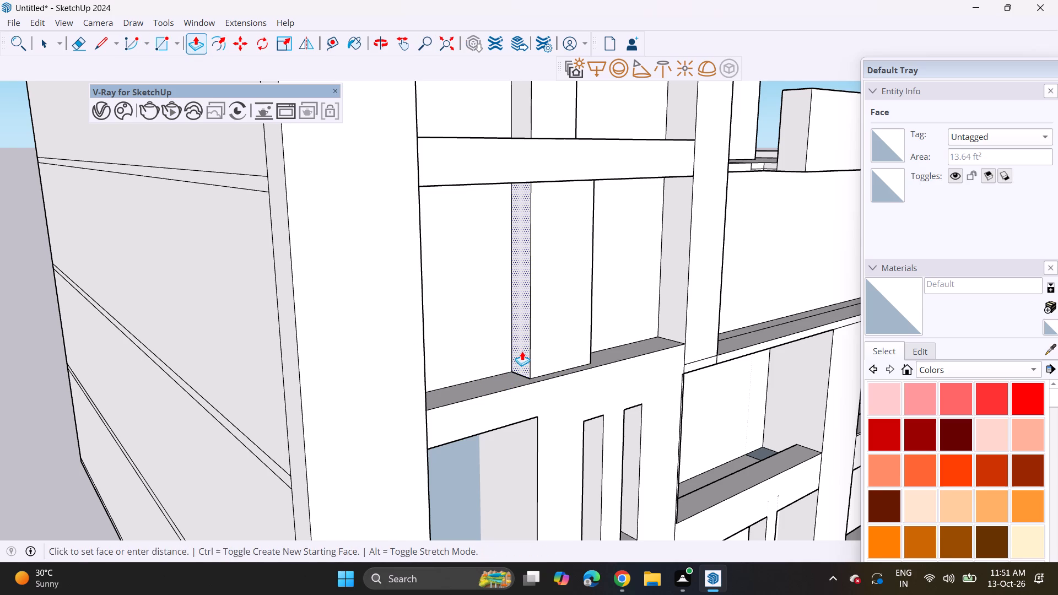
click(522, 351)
Widen the mullion one storey up by pulling its side face towards the corner pier.
middle_drag(654, 299, 415, 310)
scroll(263, 291, down, 6)
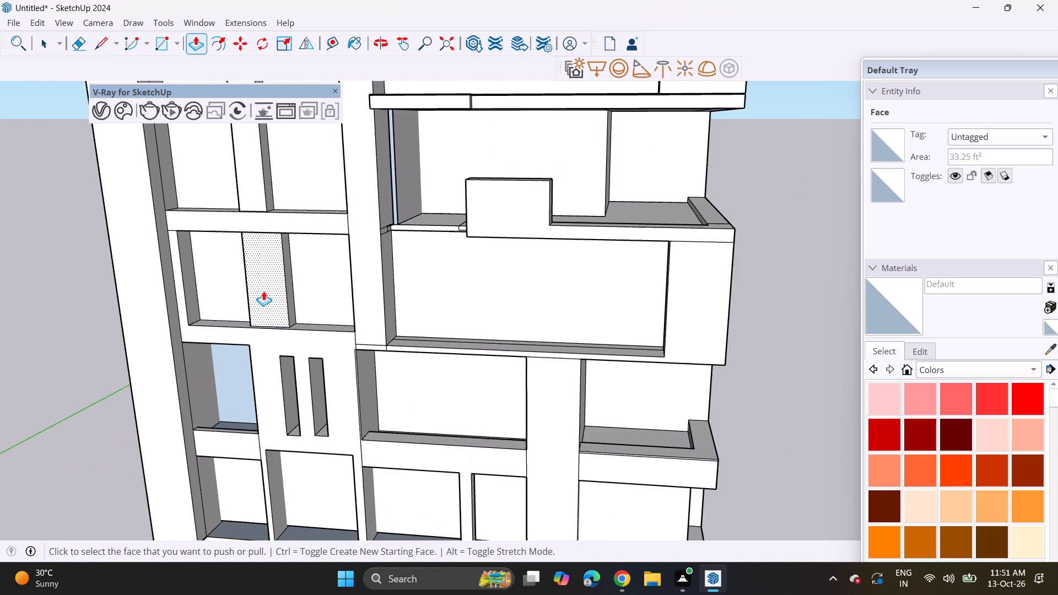
middle_drag(226, 172, 415, 214)
scroll(396, 250, up, 4)
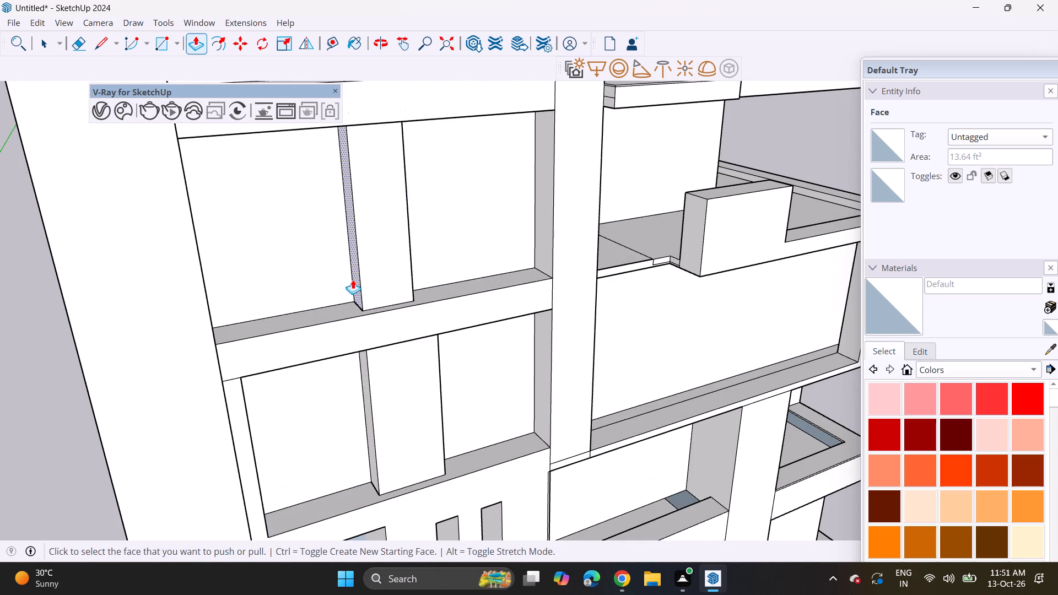
click(353, 279)
click(355, 286)
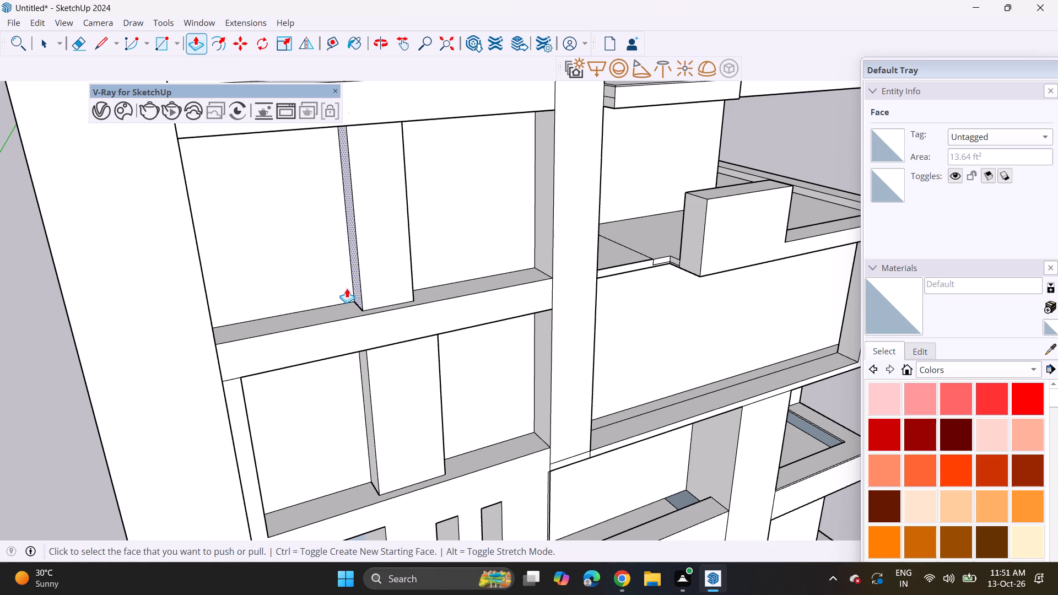
key(Escape)
click(354, 294)
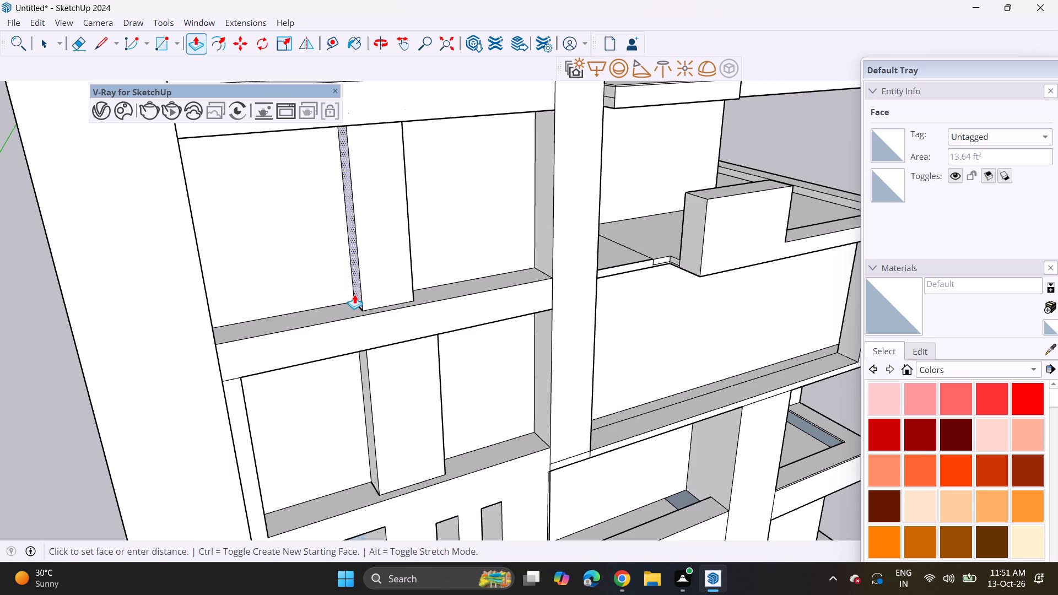
middle_drag(355, 295, 460, 304)
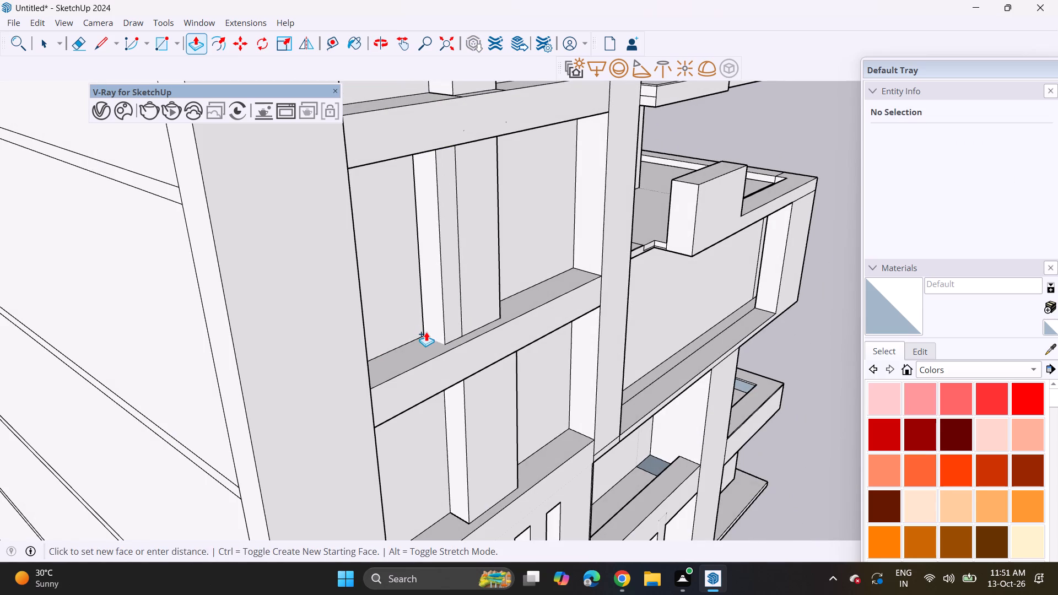
click(423, 333)
Repeat the same widening on the next two mullions up, the lower away from the corner pier and the upper towards it.
middle_drag(528, 290, 316, 237)
shift+middle_drag(328, 171, 346, 423)
middle_drag(368, 402, 184, 423)
double_click(280, 248)
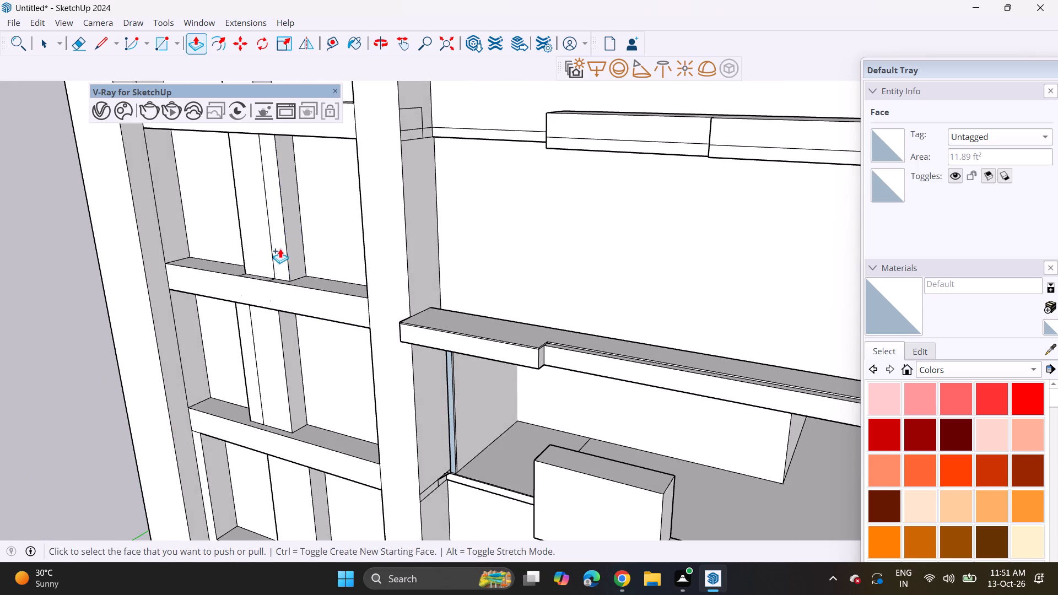
middle_drag(237, 265, 474, 317)
shift+middle_drag(425, 238, 498, 390)
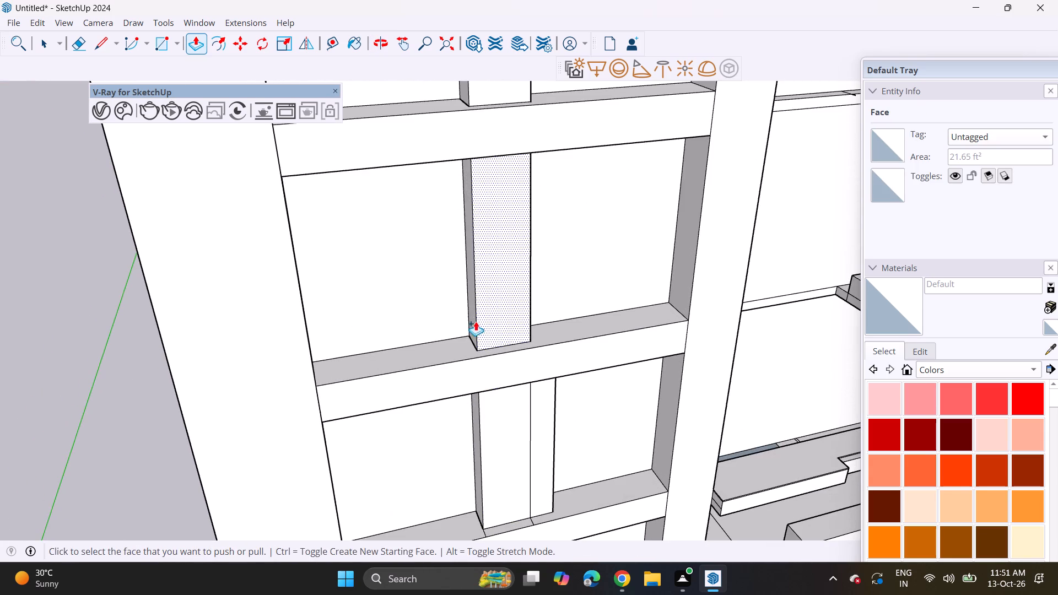
double_click(472, 316)
Widen the following two mullions up by the same amount, the lower away from the corner pier and the upper towards it.
shift+middle_drag(493, 198, 543, 488)
middle_drag(601, 382, 467, 382)
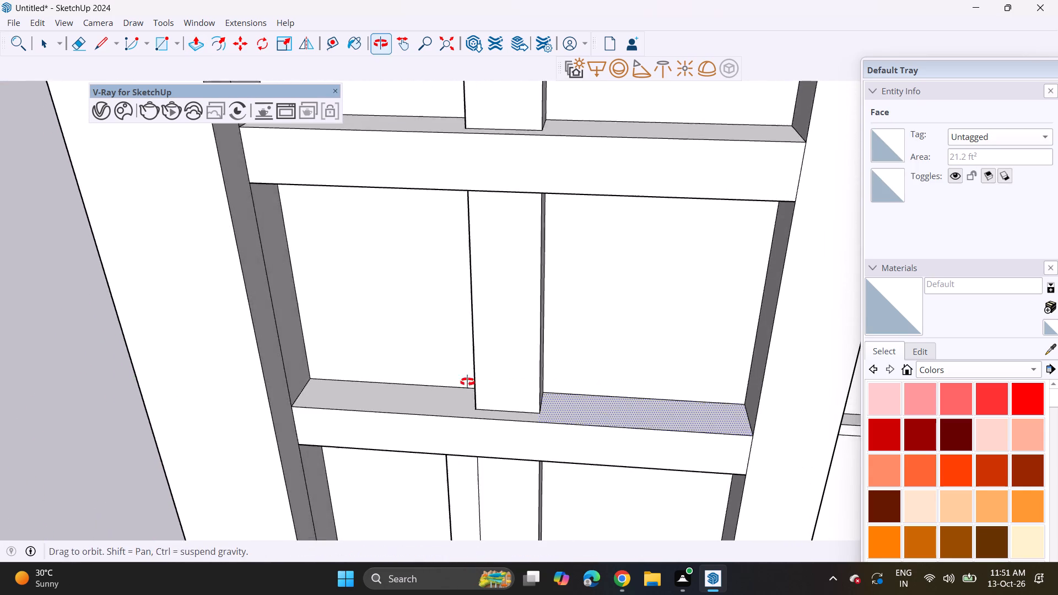
middle_drag(467, 382, 439, 372)
double_click(533, 358)
shift+middle_drag(489, 260, 547, 544)
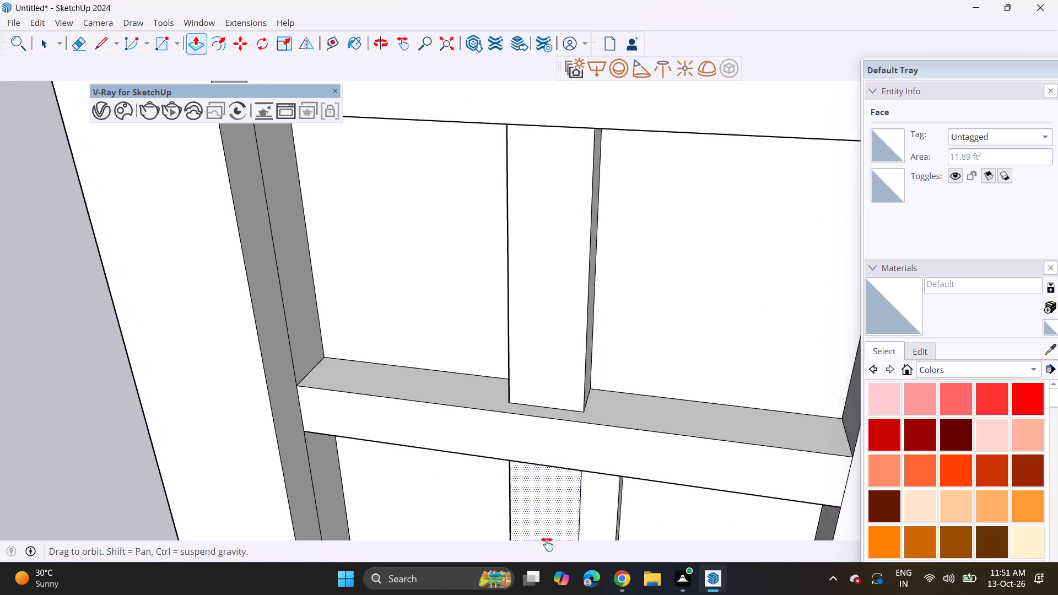
shift+middle_drag(547, 544, 554, 564)
middle_drag(496, 503, 634, 419)
double_click(532, 415)
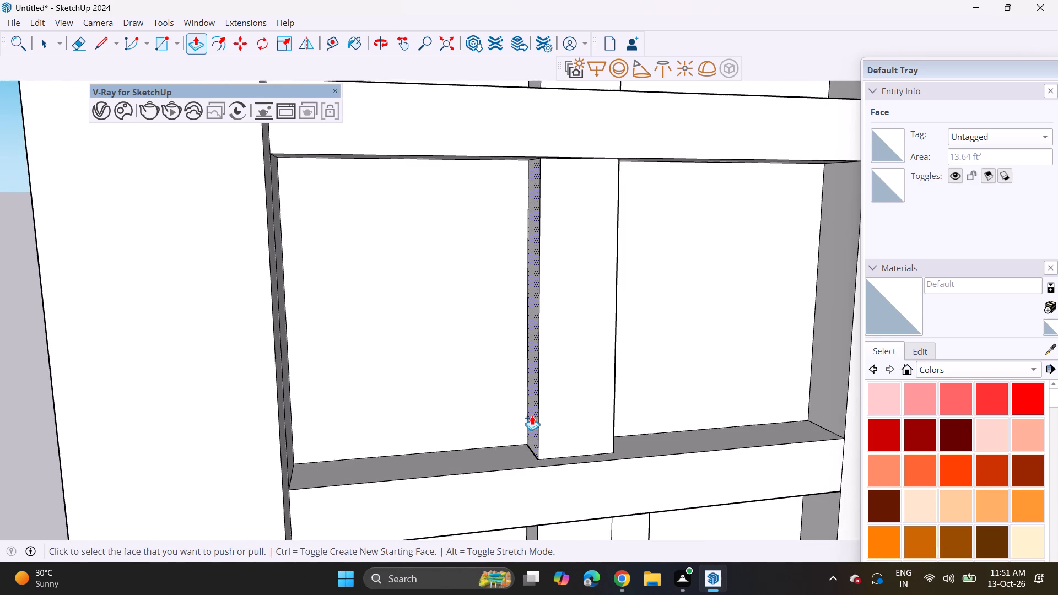
Widen the next mullion up by the same amount on its side facing away from the corner pier.
shift+middle_drag(583, 249, 583, 558)
middle_drag(600, 400, 384, 432)
double_click(557, 385)
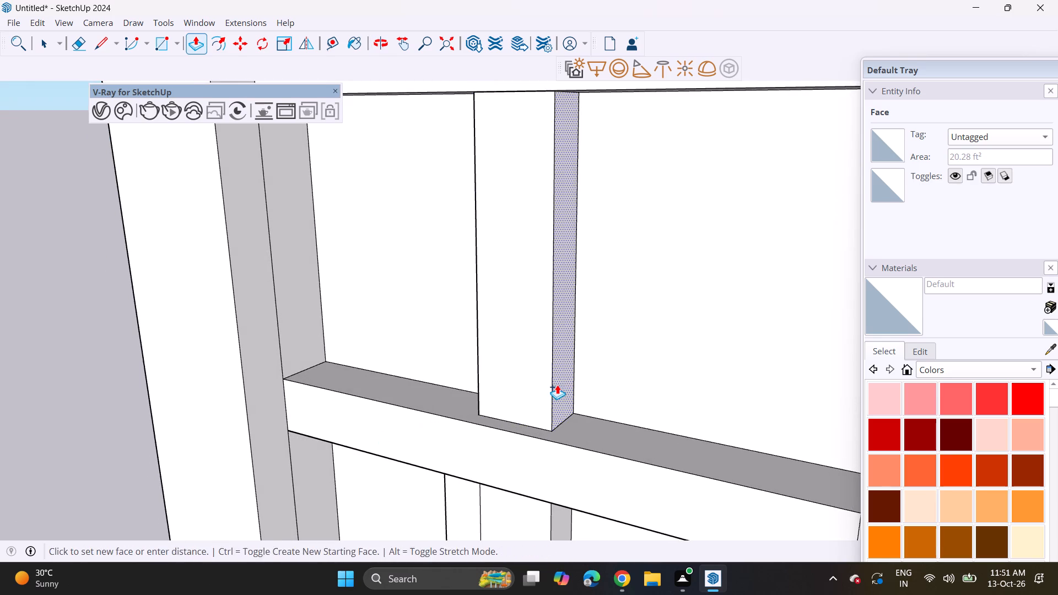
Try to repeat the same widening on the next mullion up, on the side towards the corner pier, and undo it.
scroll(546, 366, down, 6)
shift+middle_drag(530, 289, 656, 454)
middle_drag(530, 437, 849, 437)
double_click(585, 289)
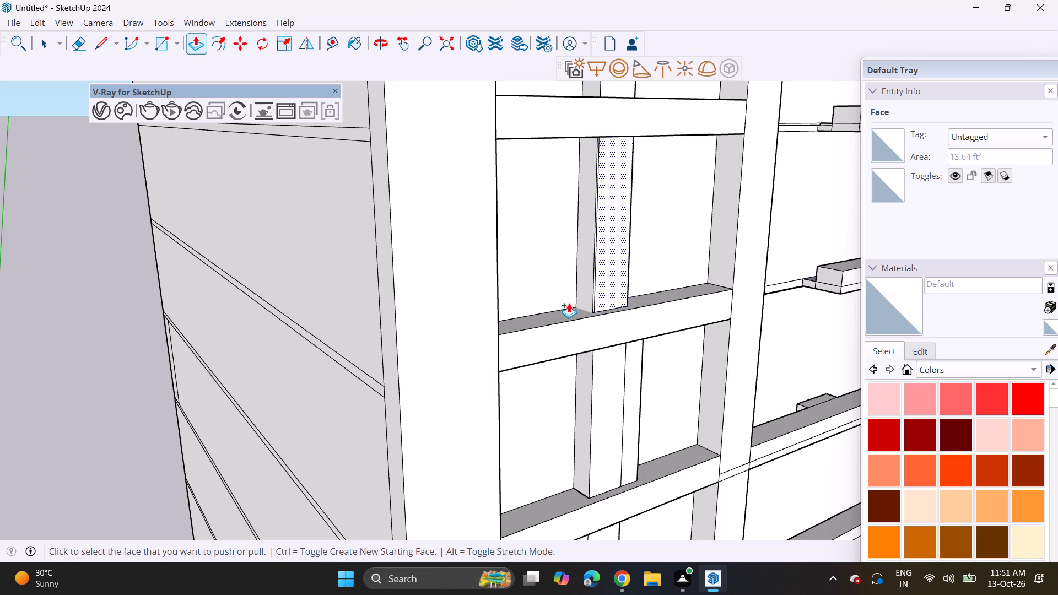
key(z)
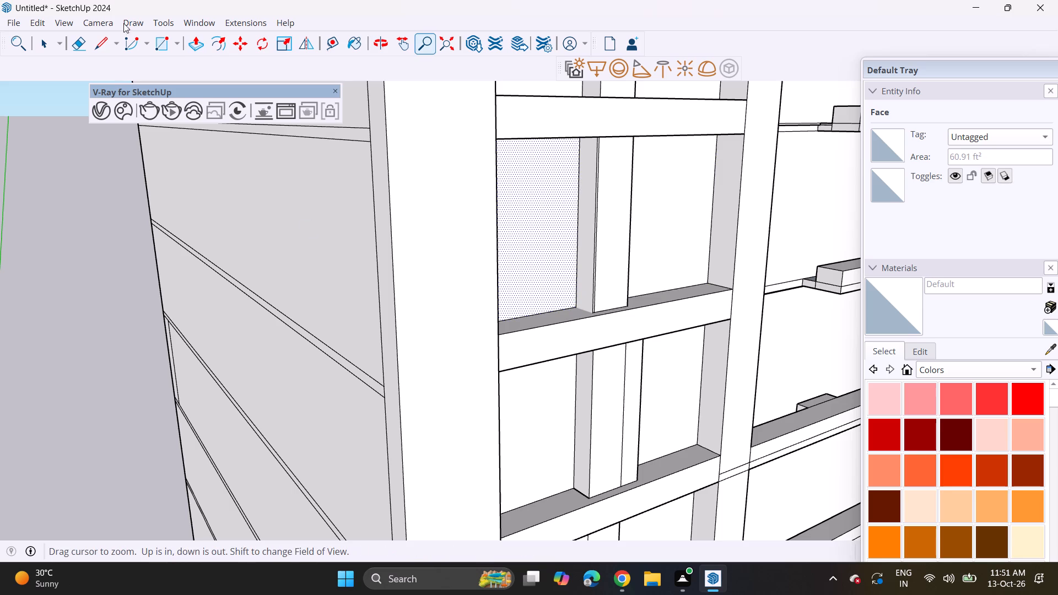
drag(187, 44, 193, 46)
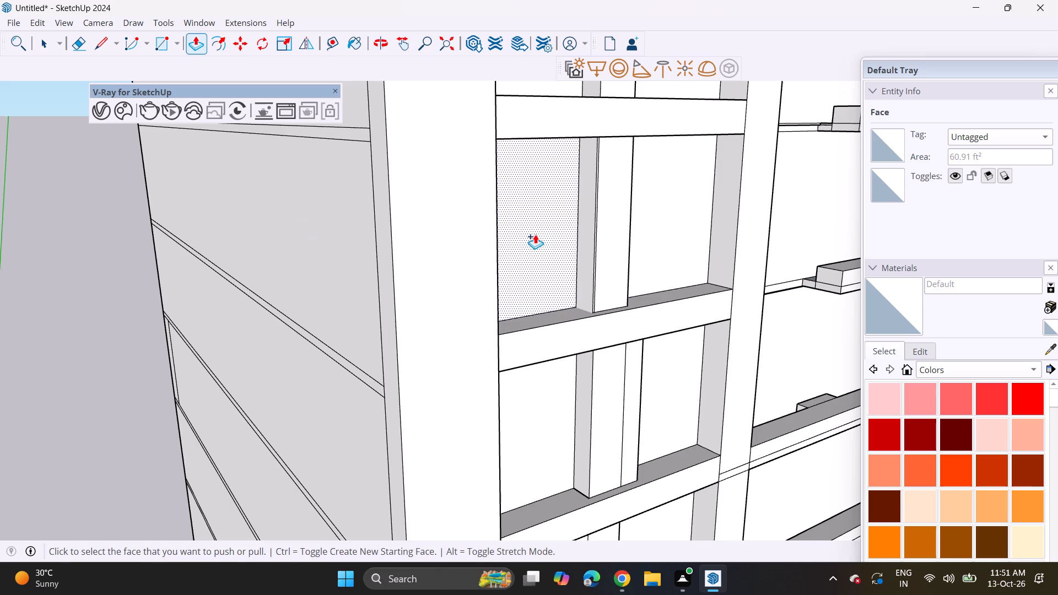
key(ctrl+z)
Widen that mullion by pulling its side face towards the corner pier, and widen the next one up away from the pier.
click(589, 267)
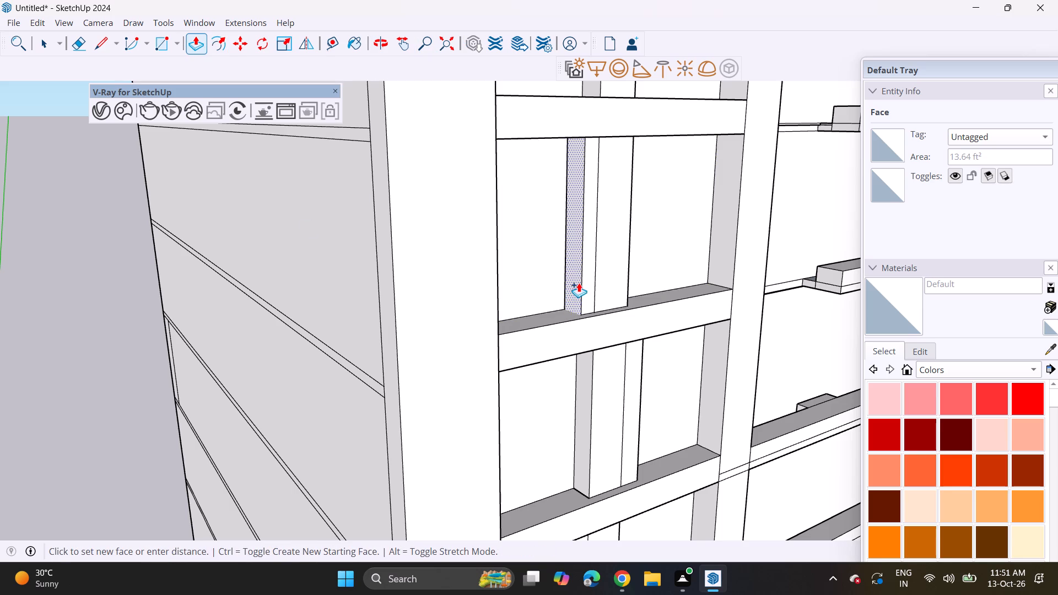
click(577, 288)
middle_drag(609, 168, 615, 292)
middle_drag(643, 329, 360, 341)
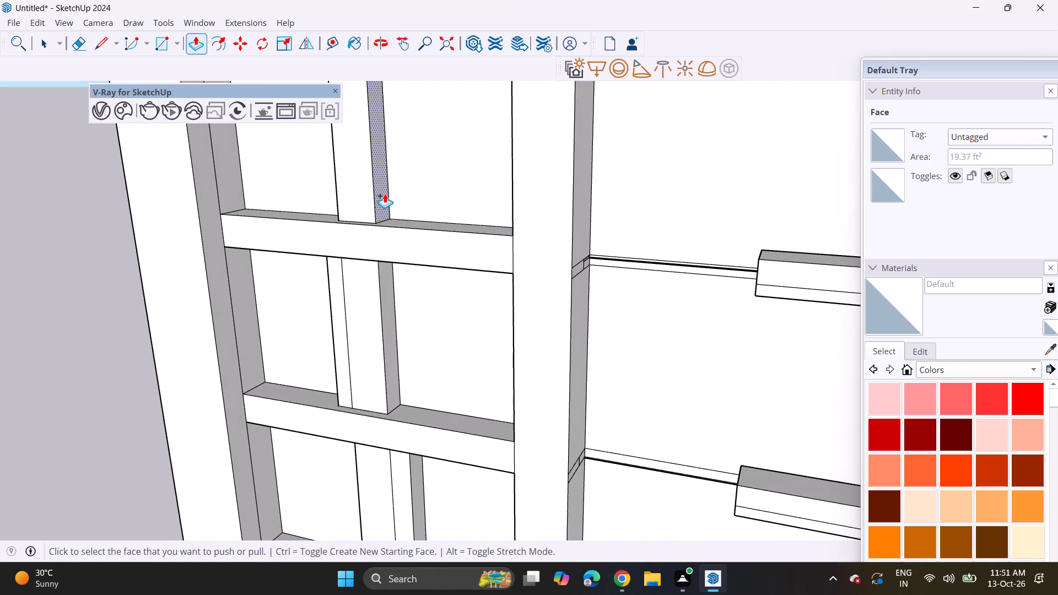
click(385, 193)
click(385, 193)
Widen the next two mullions up by the same amount, the lower towards the corner pier and the upper away from it.
shift+middle_drag(383, 170, 447, 568)
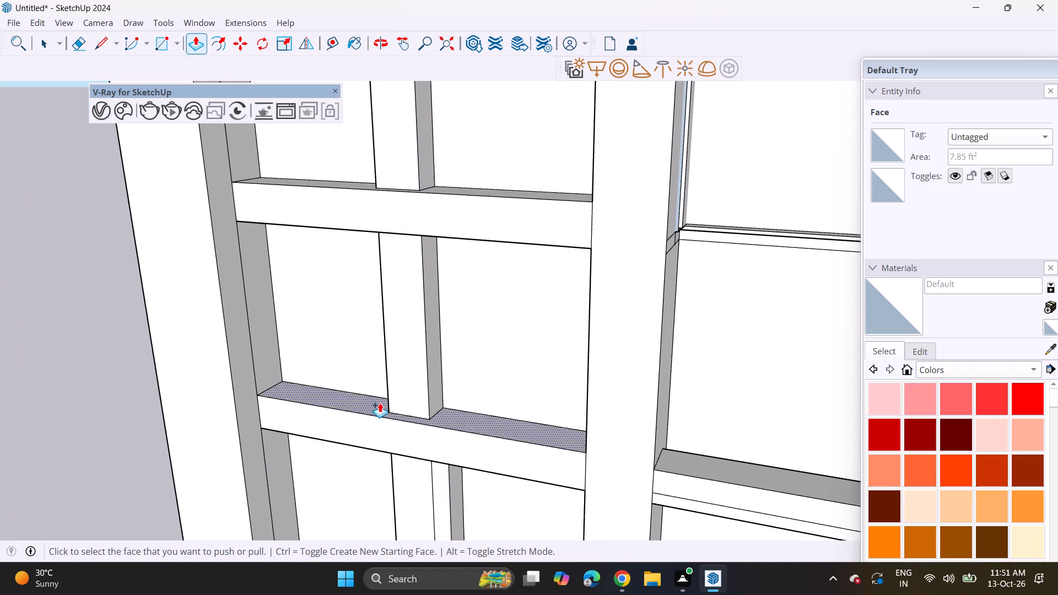
middle_drag(380, 403, 573, 405)
double_click(464, 406)
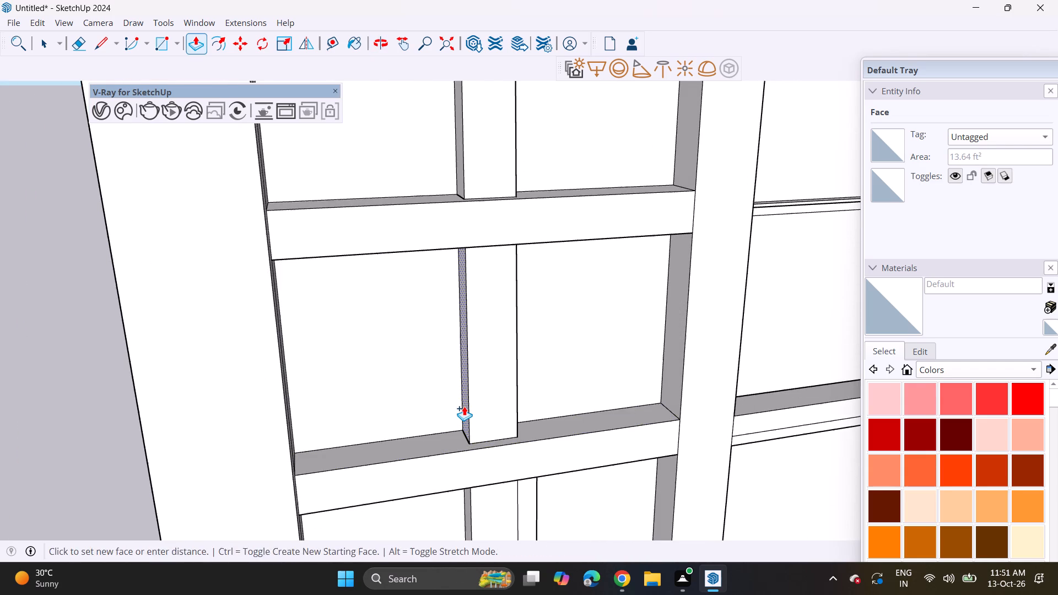
middle_drag(528, 309, 367, 339)
shift+middle_drag(458, 211, 447, 372)
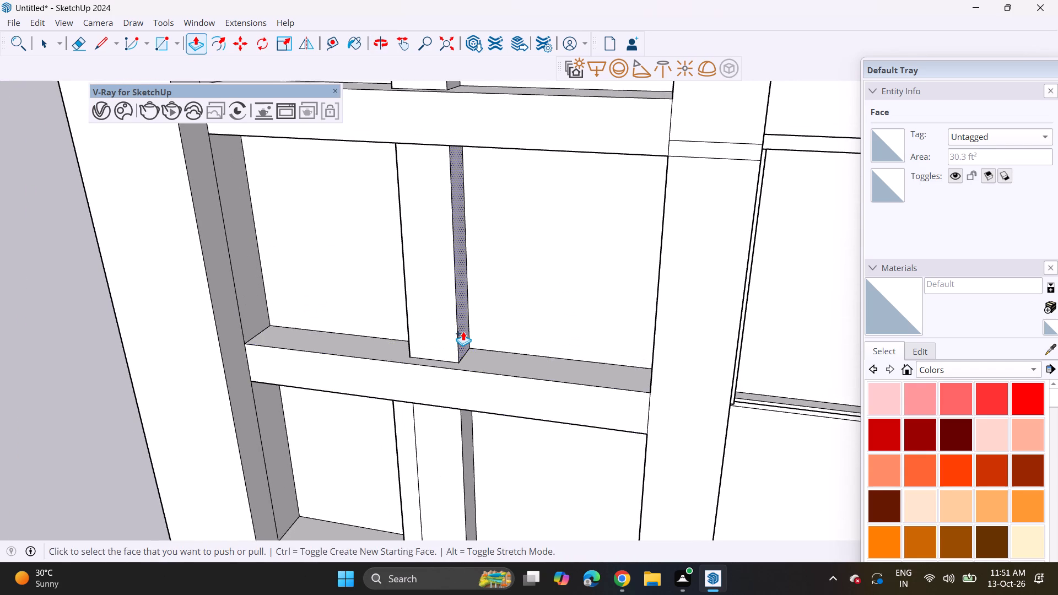
double_click(463, 331)
Widen the topmost mullion by the same amount on its side towards the corner pier.
shift+middle_drag(456, 222, 551, 465)
middle_drag(434, 434, 609, 403)
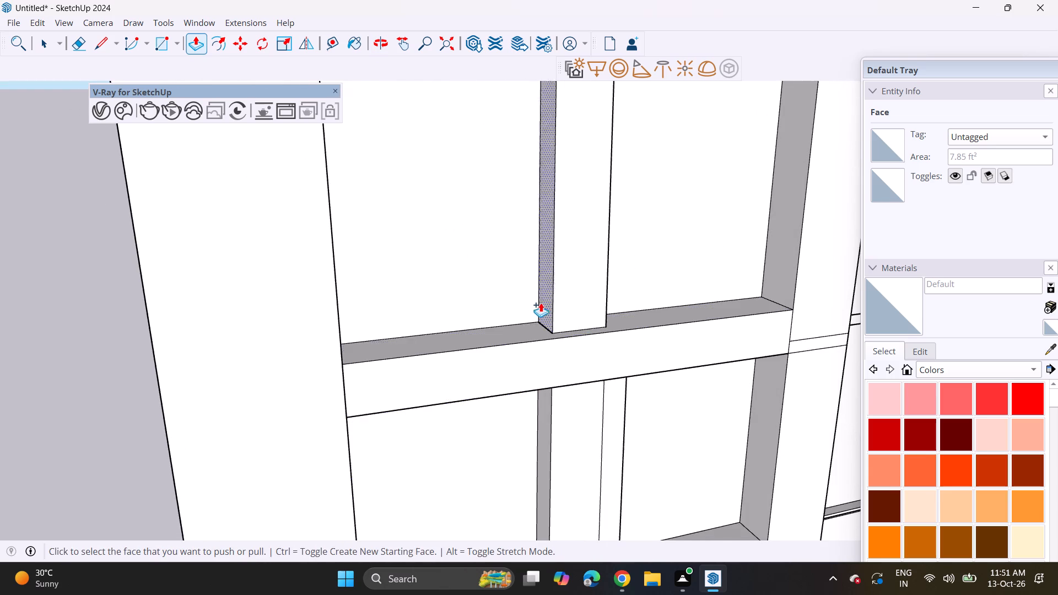
double_click(547, 293)
Erase the vertical seam lines left on the front faces of the five uppermost mullions.
middle_drag(617, 269, 533, 297)
shift+middle_drag(558, 195, 562, 462)
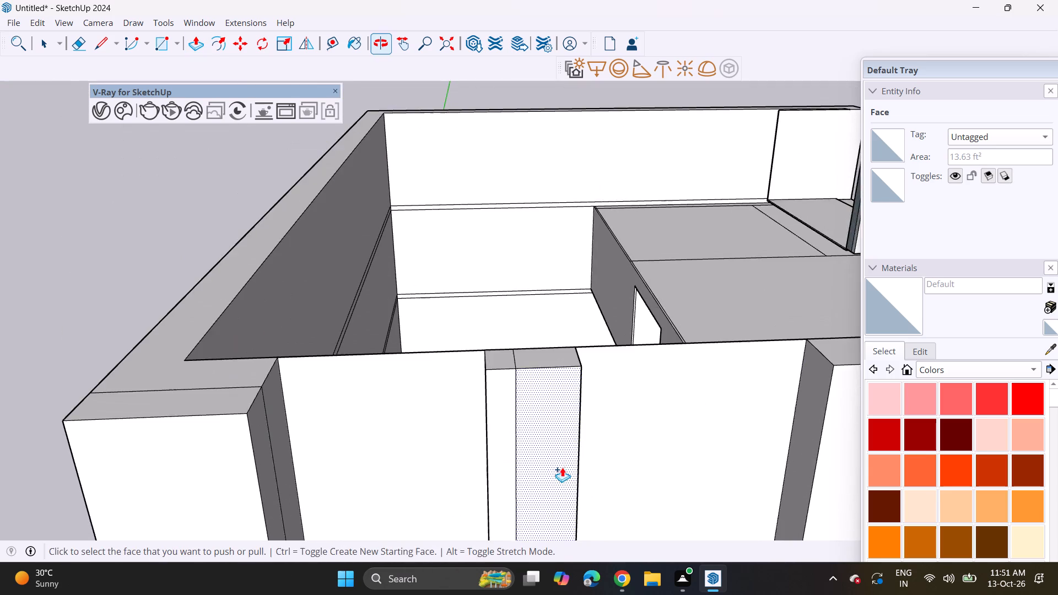
middle_drag(570, 456, 501, 347)
shift+middle_drag(595, 533, 568, 351)
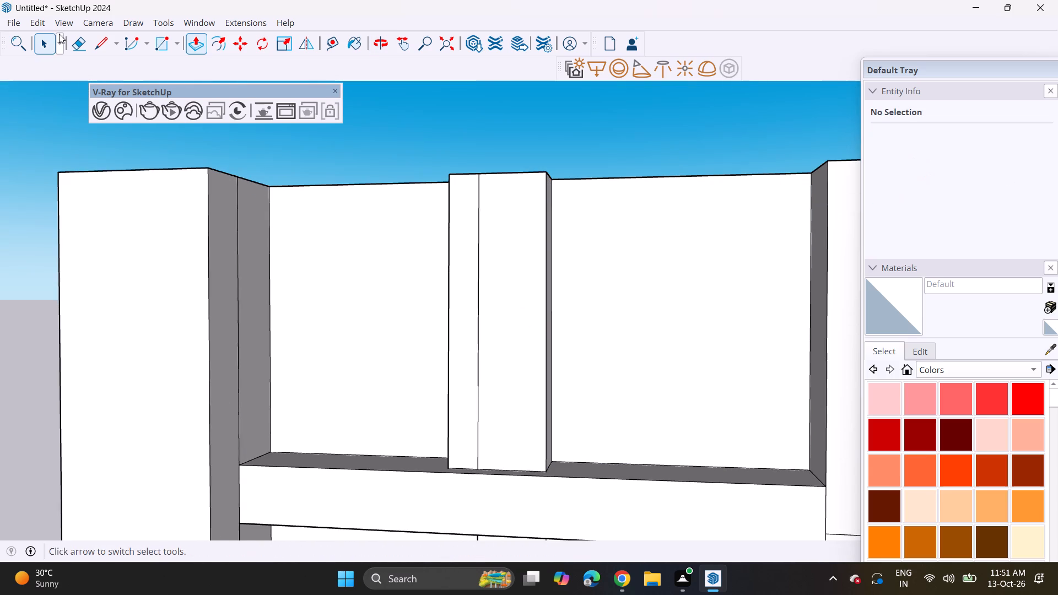
click(74, 53)
drag(468, 279, 490, 317)
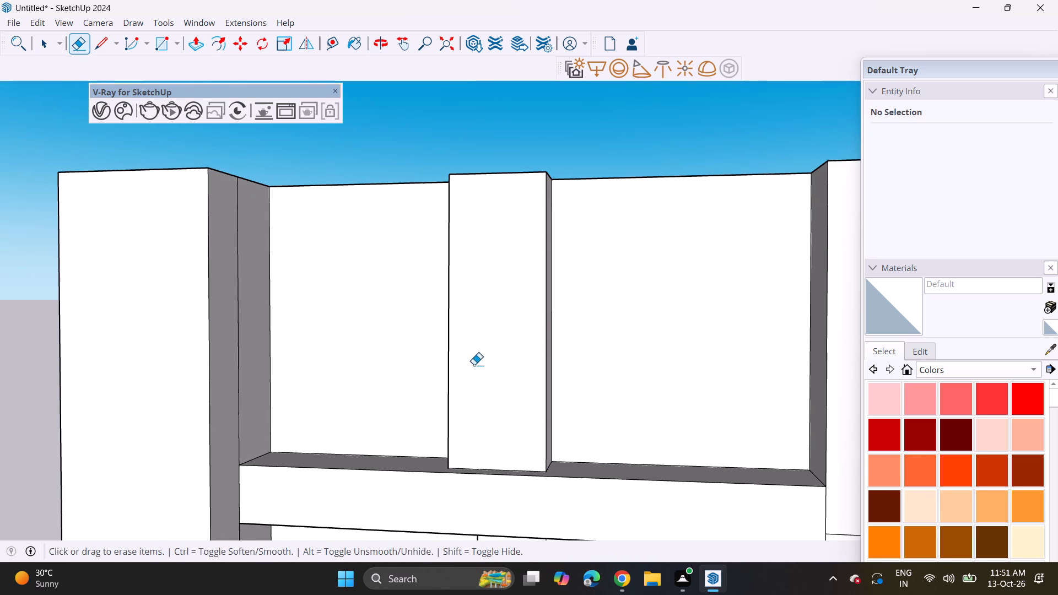
scroll(474, 365, down, 4)
shift+middle_drag(462, 416, 404, 0)
drag(442, 132, 479, 183)
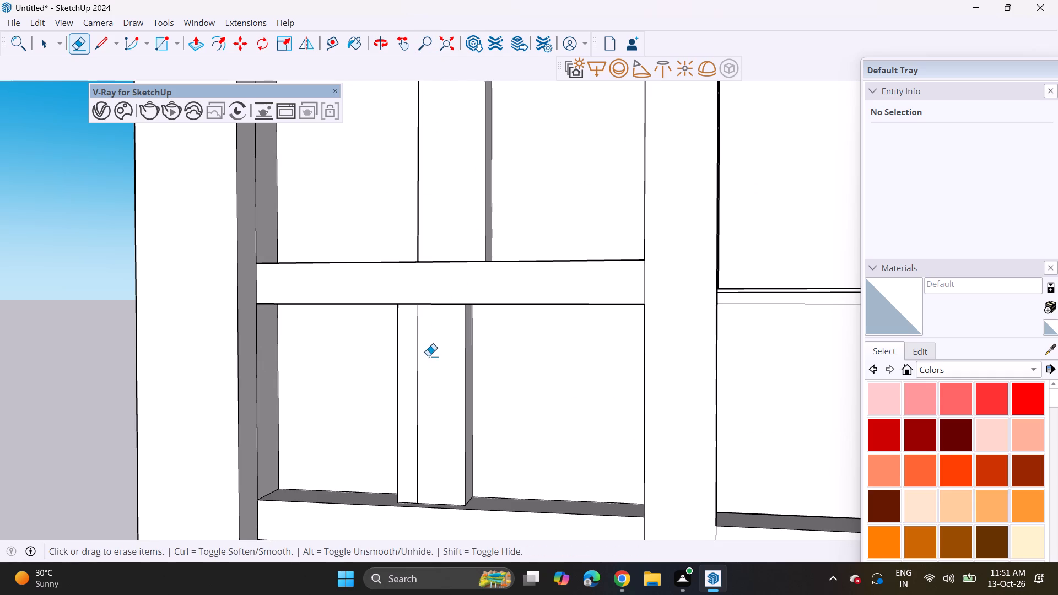
drag(427, 363, 417, 399)
shift+middle_drag(408, 422, 407, 89)
drag(449, 277, 466, 327)
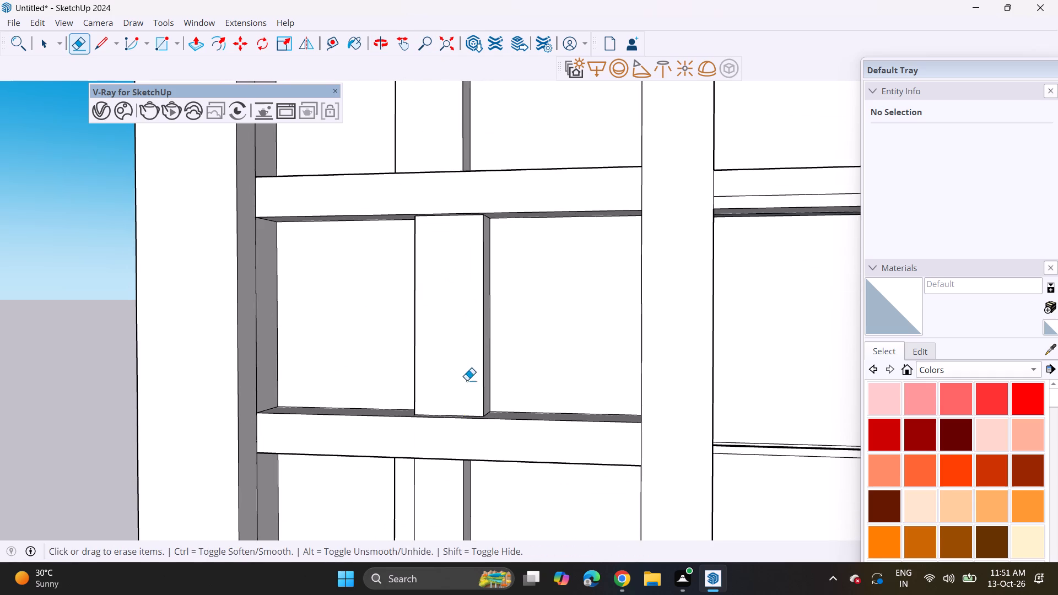
shift+middle_drag(463, 379, 446, 149)
drag(407, 310, 392, 390)
Erase the vertical seam lines on the front faces of the next three mullions down.
shift+middle_drag(392, 405, 380, 140)
drag(407, 269, 408, 273)
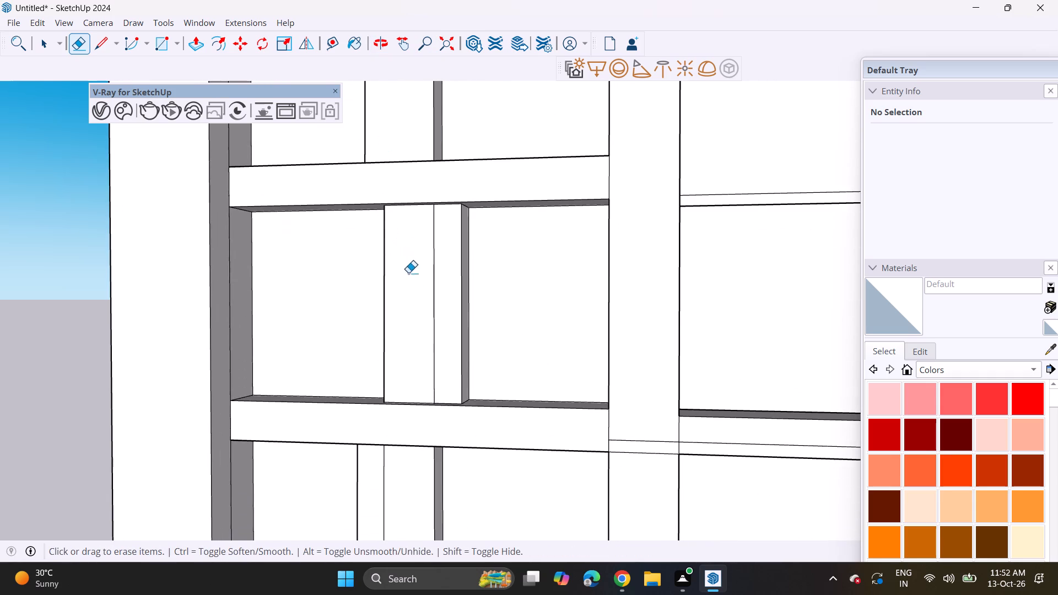
drag(408, 273, 435, 344)
shift+middle_drag(435, 352, 404, 97)
drag(354, 255, 352, 335)
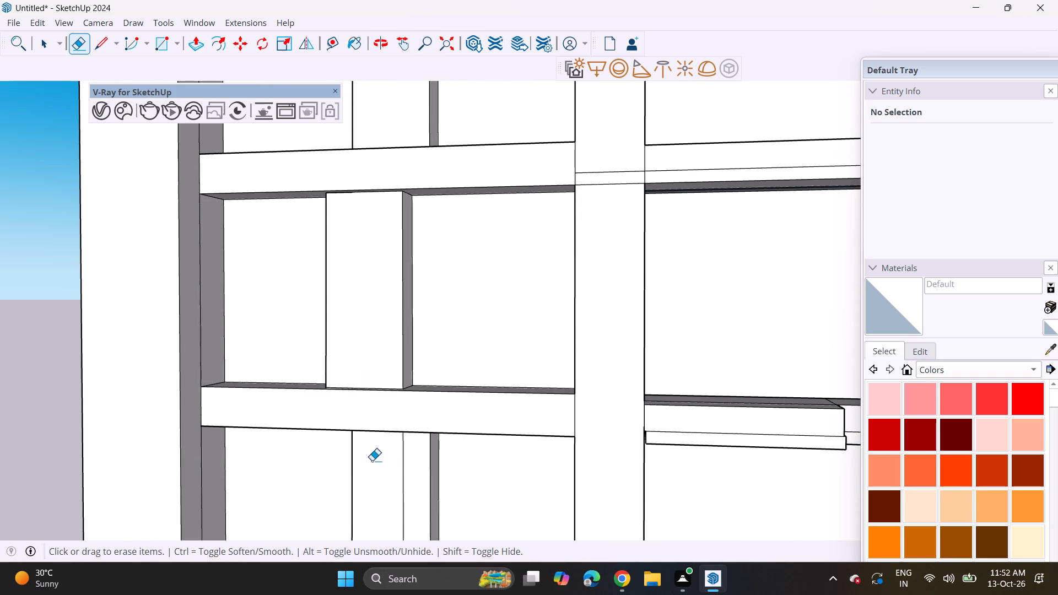
drag(383, 480, 395, 499)
drag(402, 486, 409, 497)
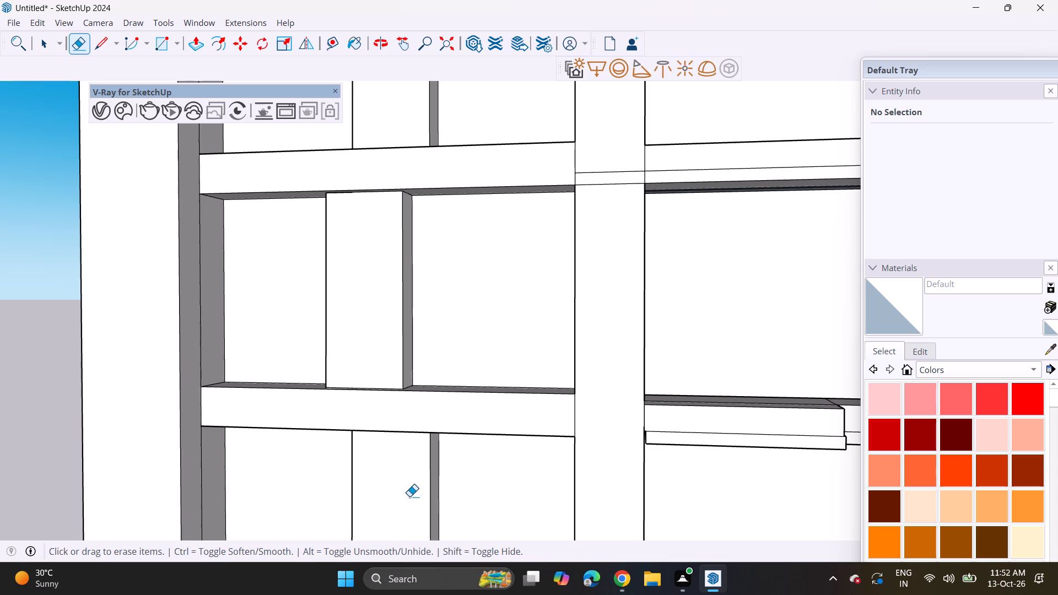
Erase the vertical seam lines on the remaining three widened mullions in the storeys below.
shift+middle_drag(409, 496, 404, 170)
drag(384, 365, 349, 442)
drag(349, 443, 333, 480)
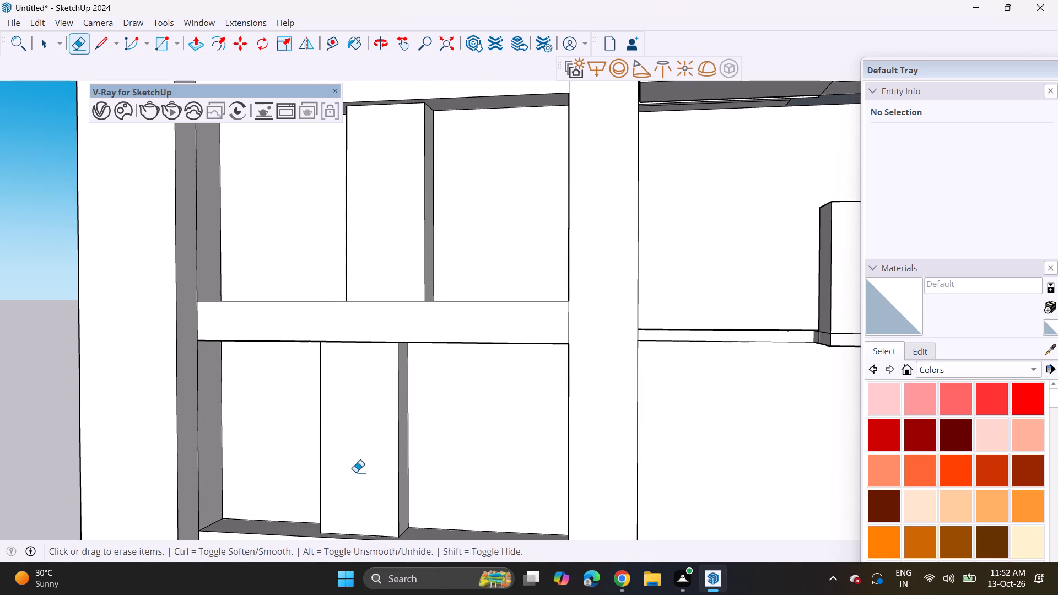
shift+middle_drag(354, 229, 354, 198)
shift+middle_drag(371, 361, 386, 116)
drag(420, 347, 409, 430)
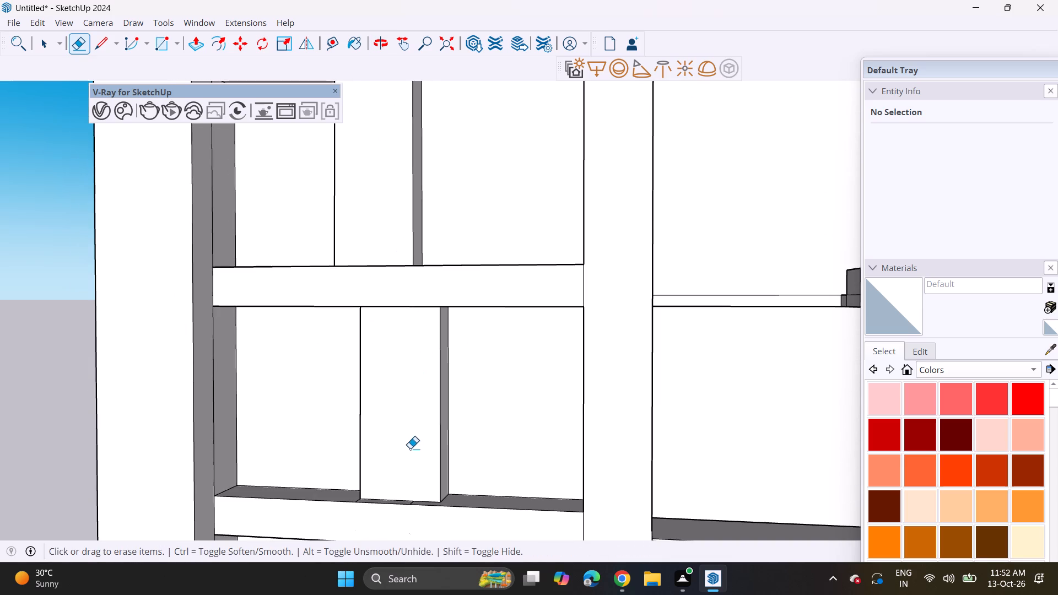
shift+middle_drag(410, 448, 409, 167)
drag(369, 312, 349, 414)
shift+middle_drag(350, 419, 350, 133)
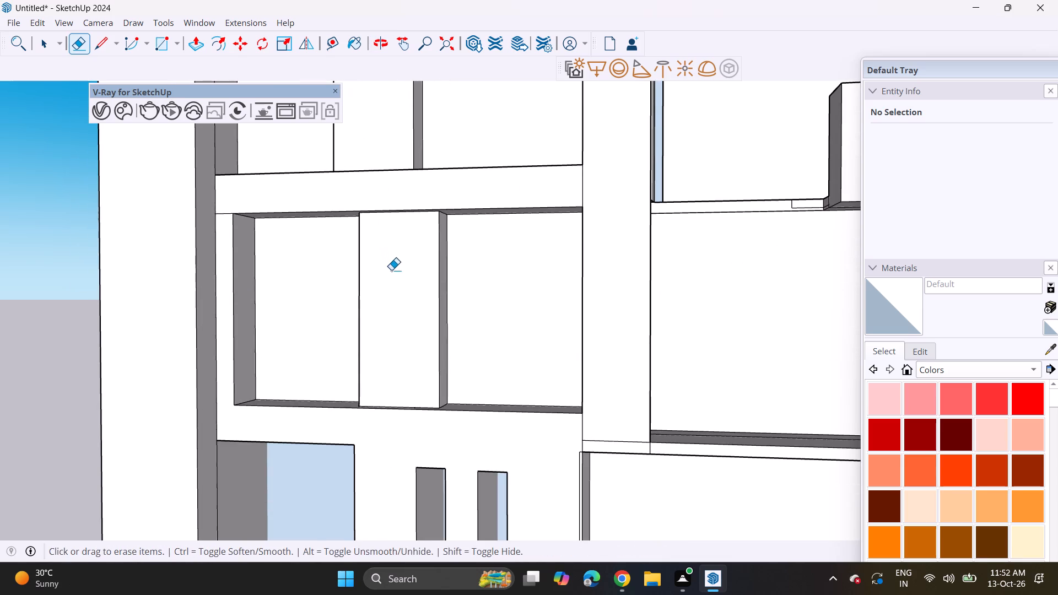
Add a jamb beside the corner pier in the fourth mullioned storey from the bottom, raising a divided-off strip of ledge to the ledge above.
scroll(391, 277, down, 18)
shift+middle_drag(392, 120, 403, 250)
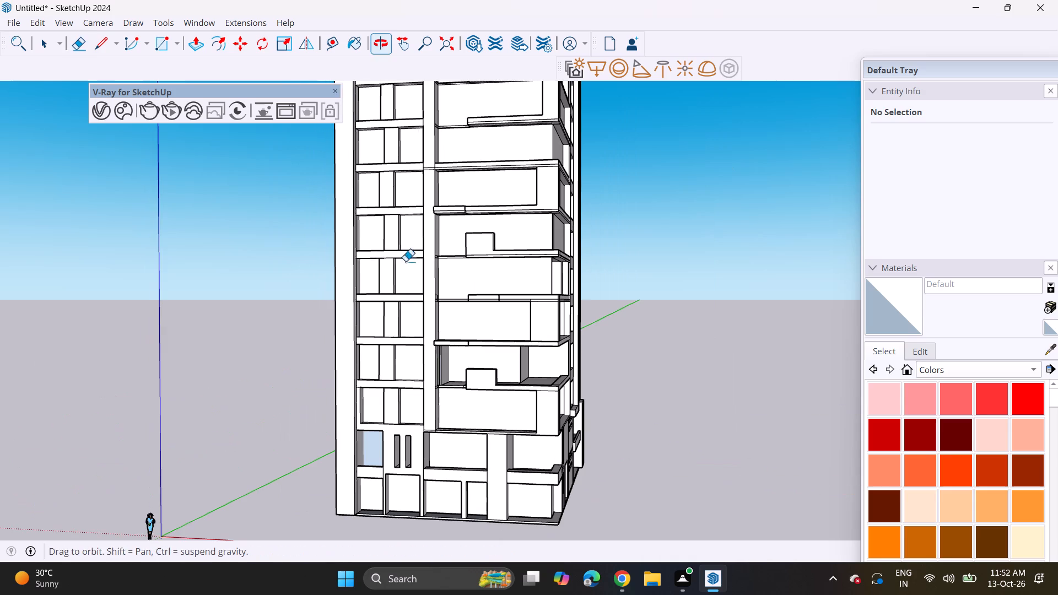
middle_drag(408, 251, 406, 268)
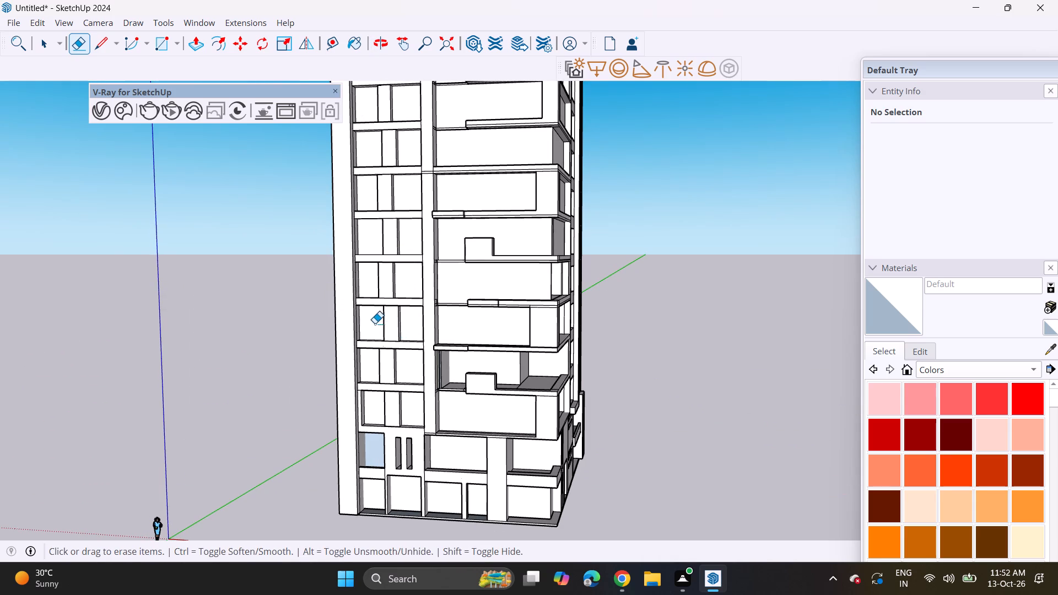
shift+middle_drag(375, 323, 390, 349)
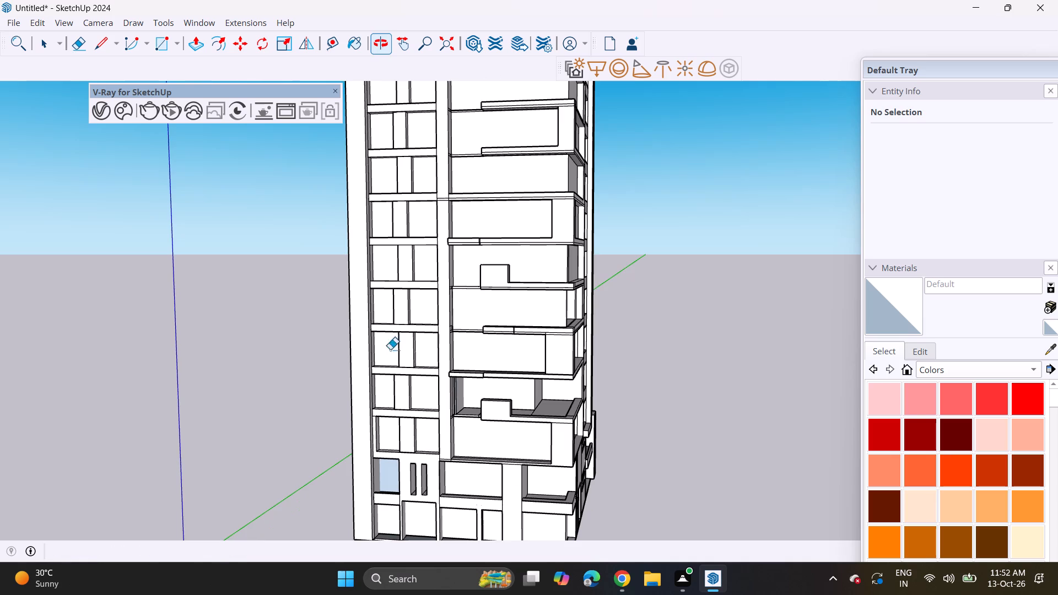
scroll(379, 316, up, 2)
middle_drag(378, 312, 381, 387)
scroll(413, 315, up, 8)
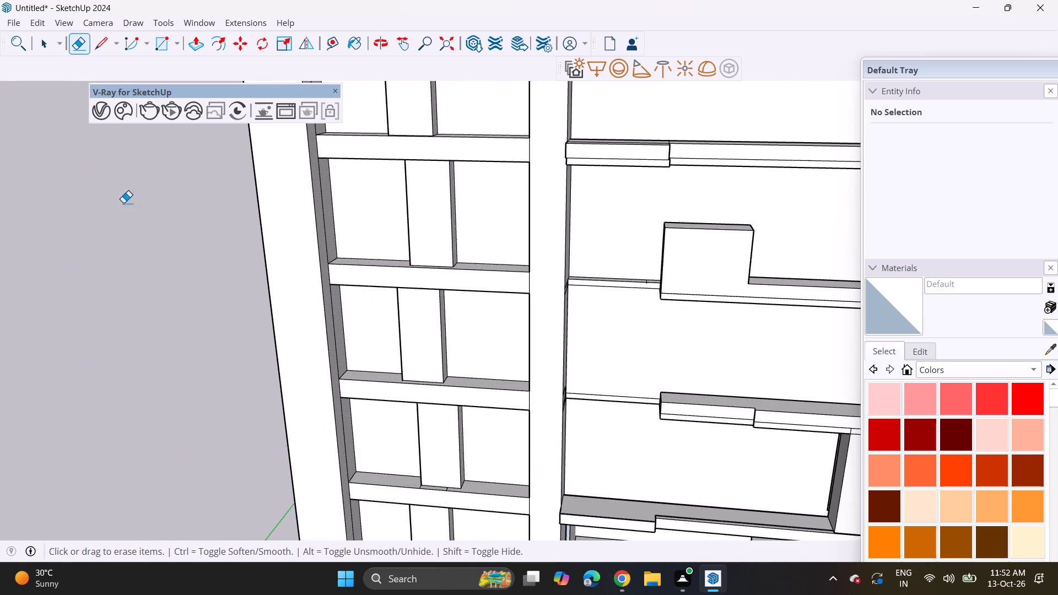
click(101, 52)
scroll(326, 365, up, 5)
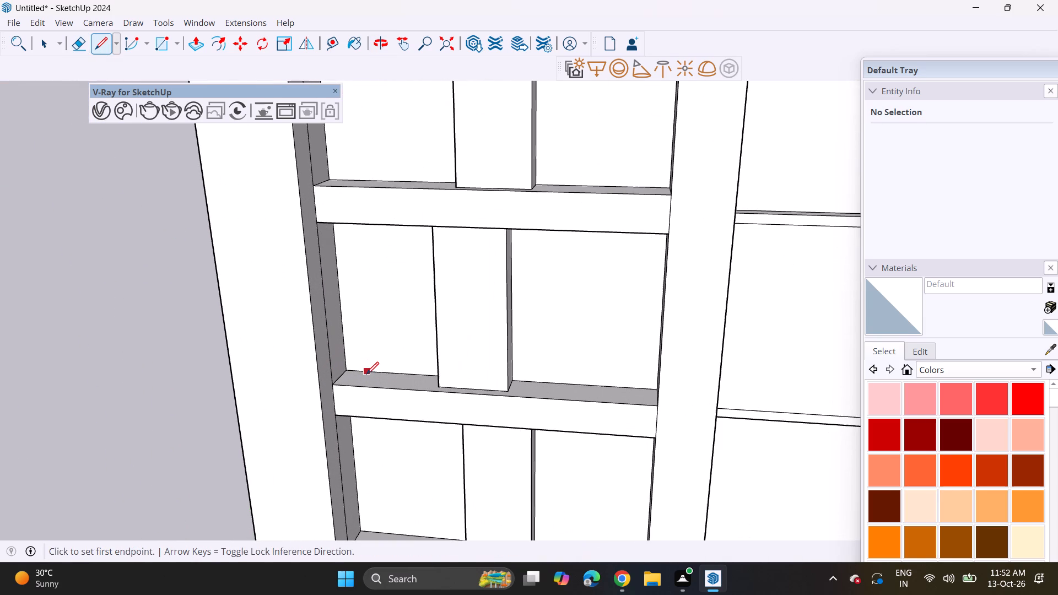
click(367, 372)
click(350, 389)
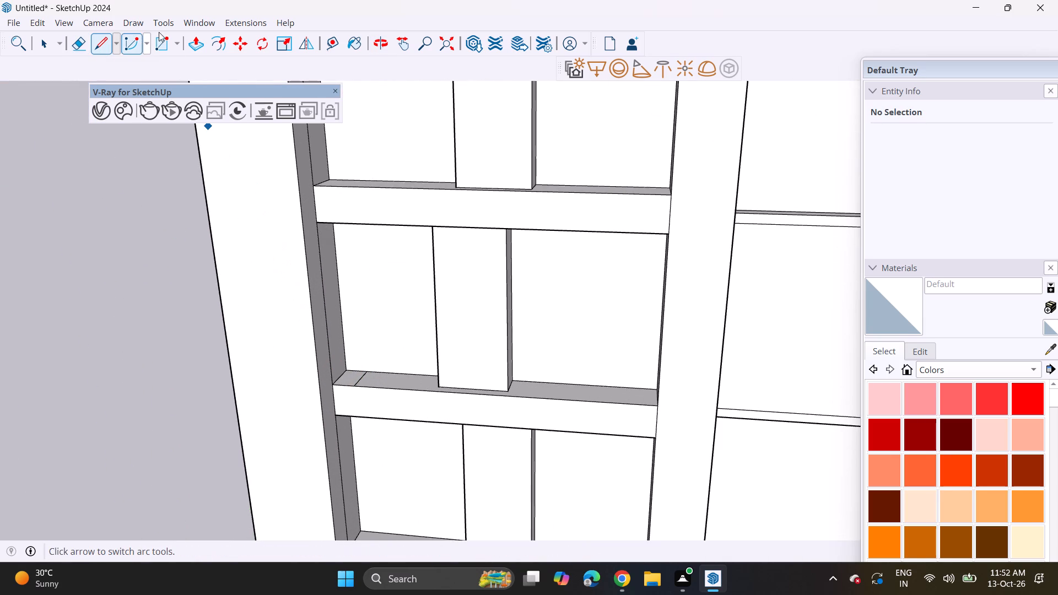
click(199, 44)
click(355, 381)
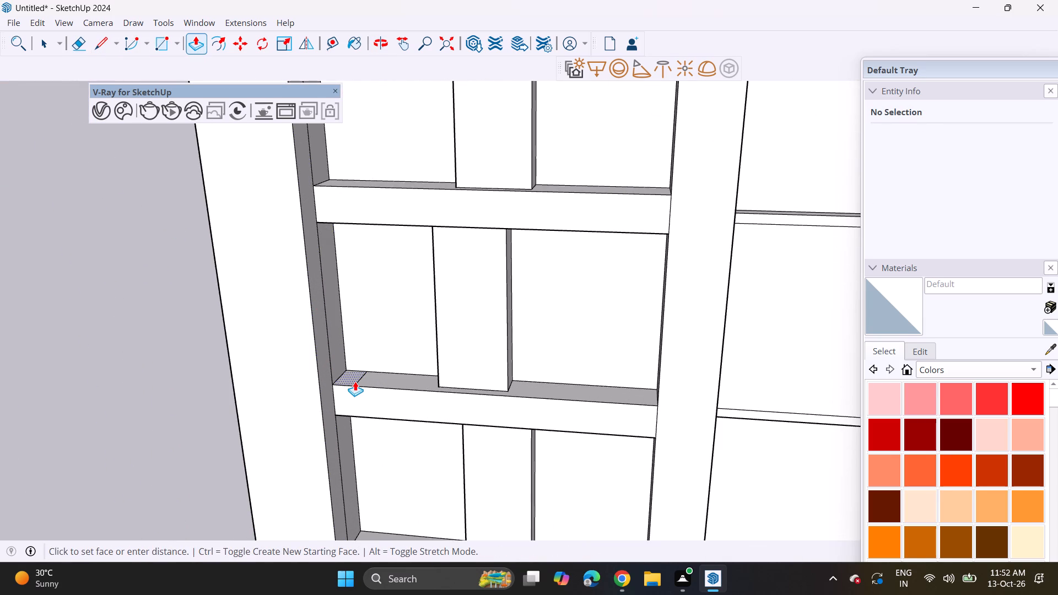
click(350, 223)
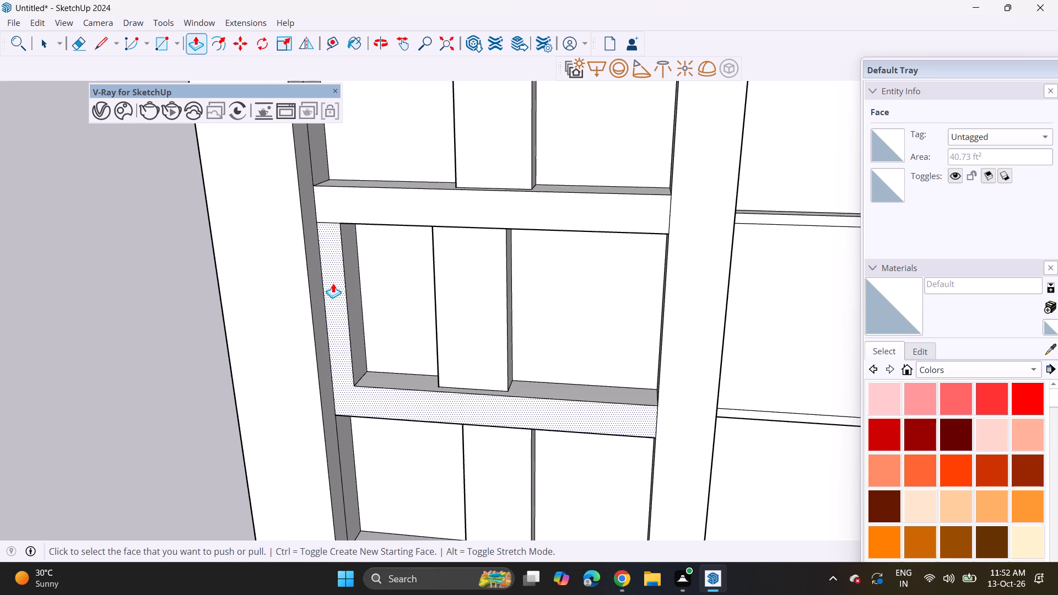
Add a similar jamb beside the corner pier three storeys higher, raising a divided-off strip of ledge to the ledge above.
scroll(333, 257, down, 12)
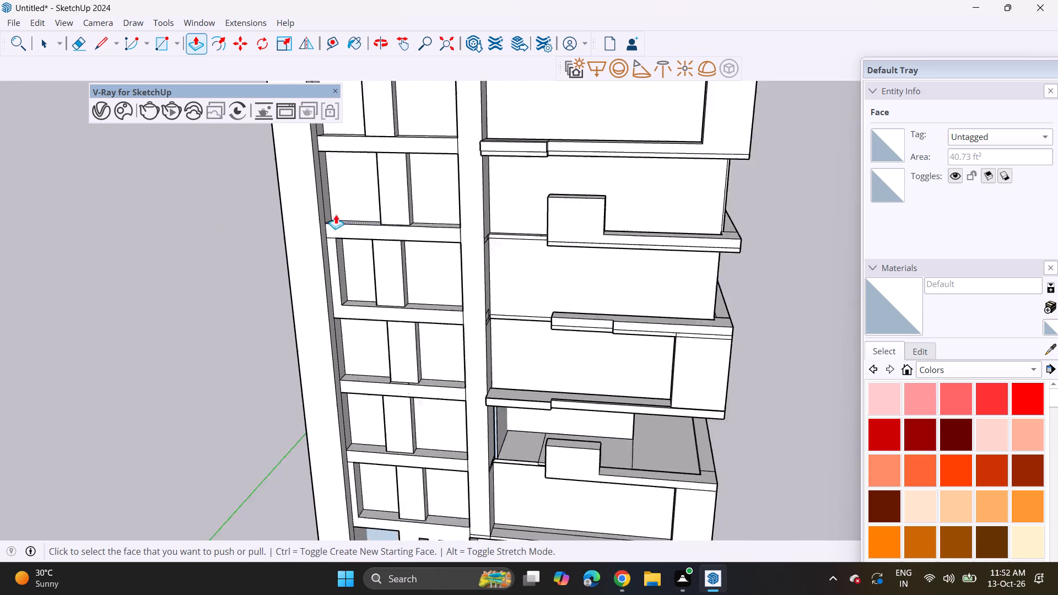
shift+middle_drag(337, 173, 385, 402)
middle_drag(382, 326, 361, 397)
scroll(373, 354, up, 4)
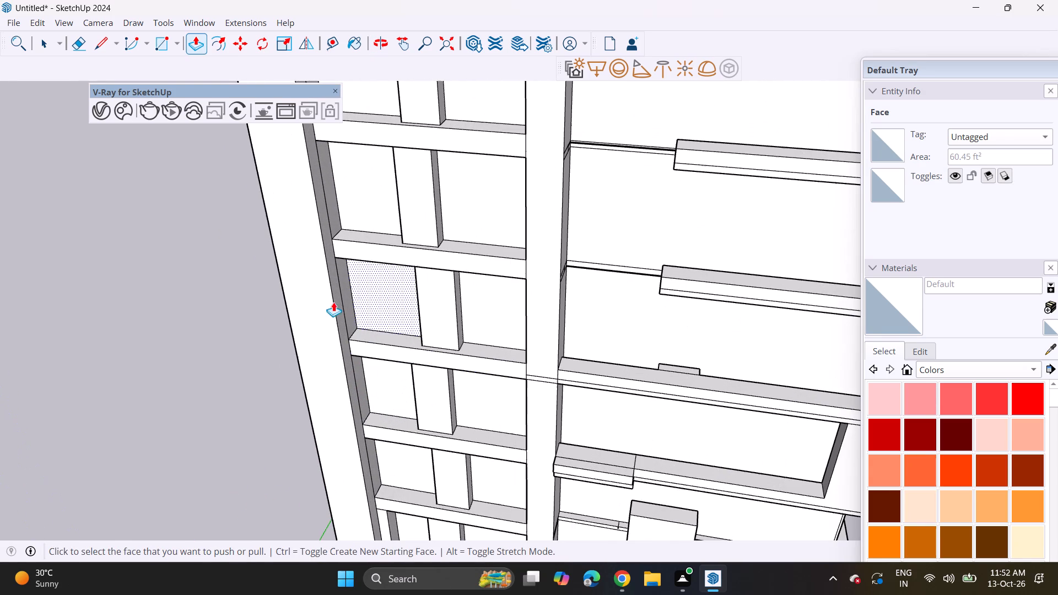
click(100, 39)
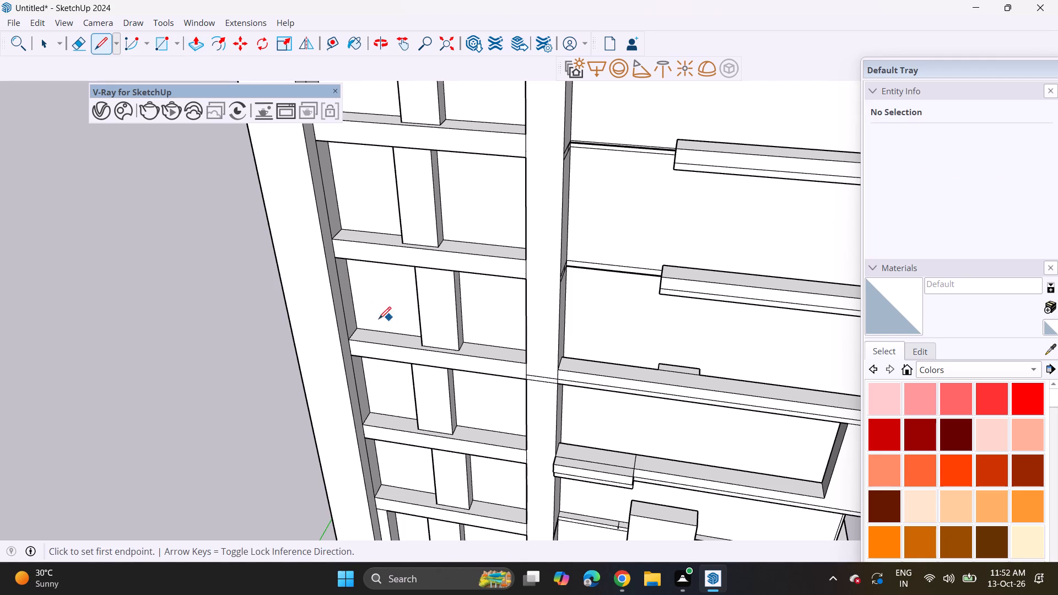
click(369, 331)
click(361, 345)
click(189, 41)
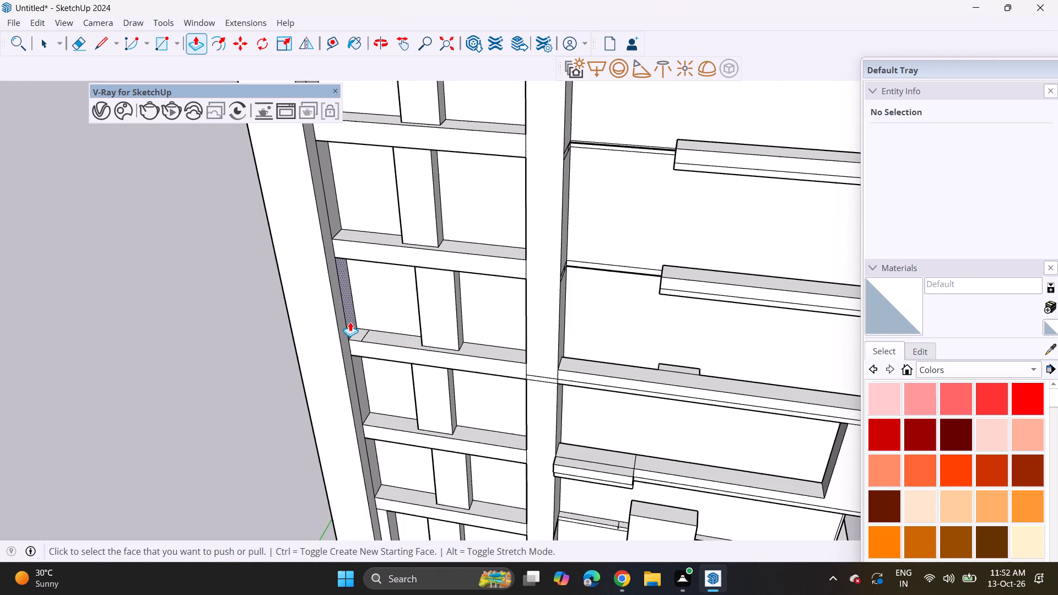
click(357, 333)
click(354, 257)
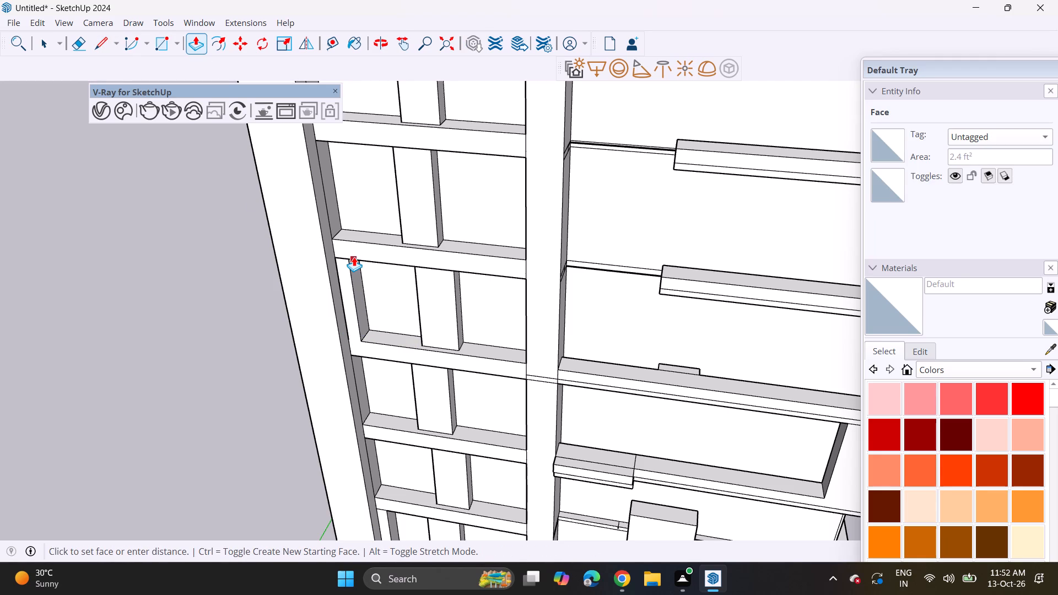
Add a jamb beside the corner pier in the second mullioned storey from the top, raising a divided-off strip of ledge to the ledge above.
middle_drag(356, 202, 379, 388)
shift+middle_drag(380, 271, 420, 425)
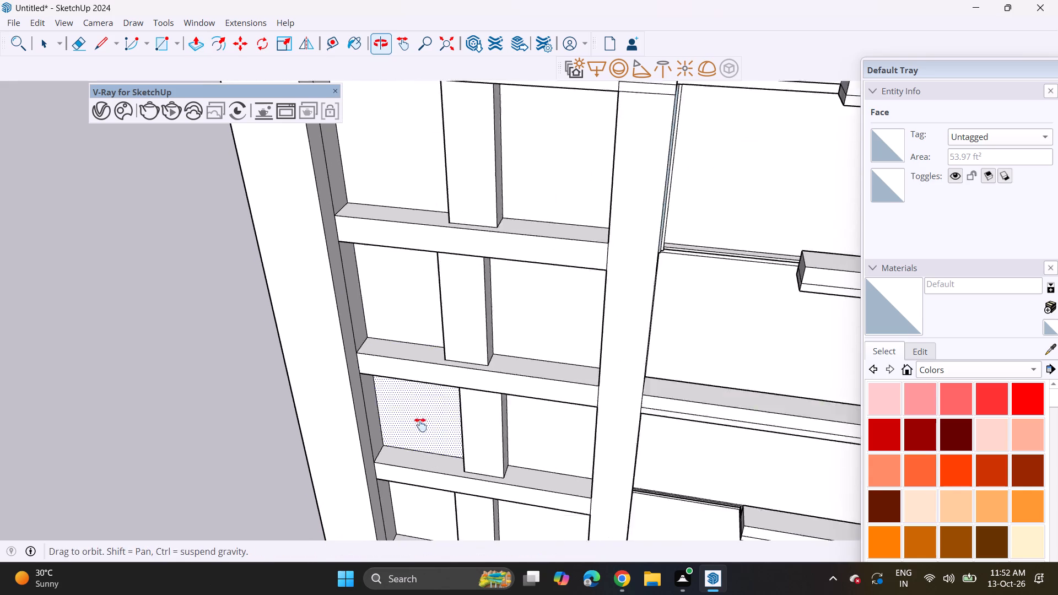
shift+middle_drag(420, 425, 429, 464)
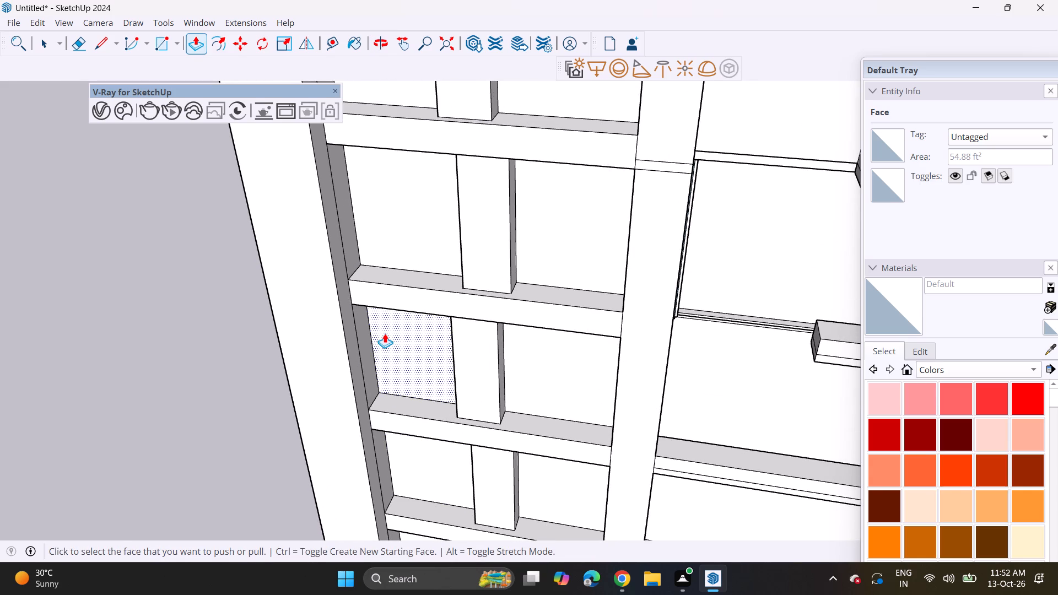
scroll(385, 333, down, 6)
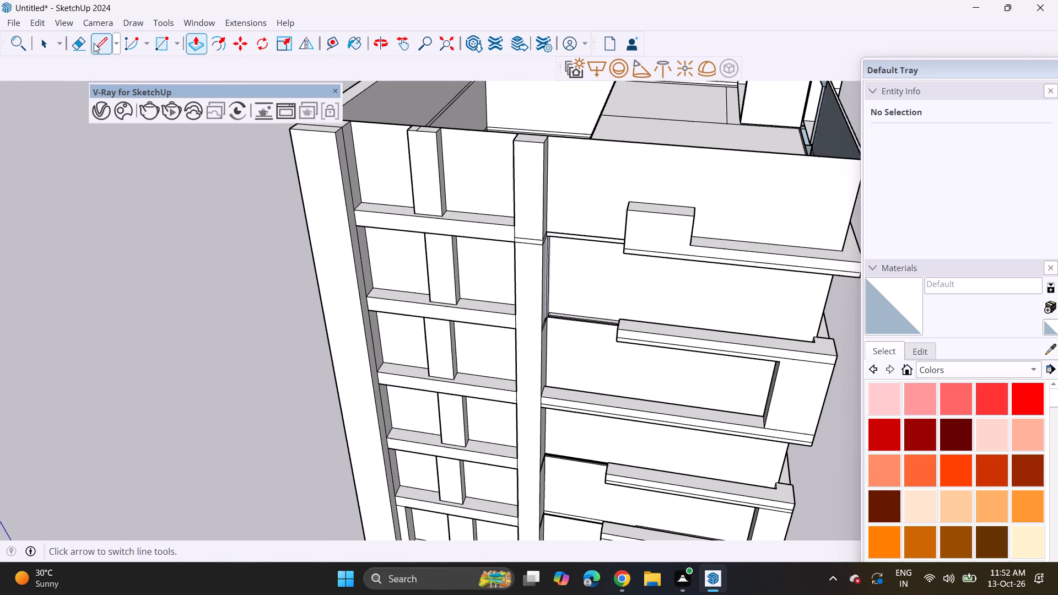
click(94, 43)
scroll(338, 263, up, 3)
scroll(380, 300, up, 3)
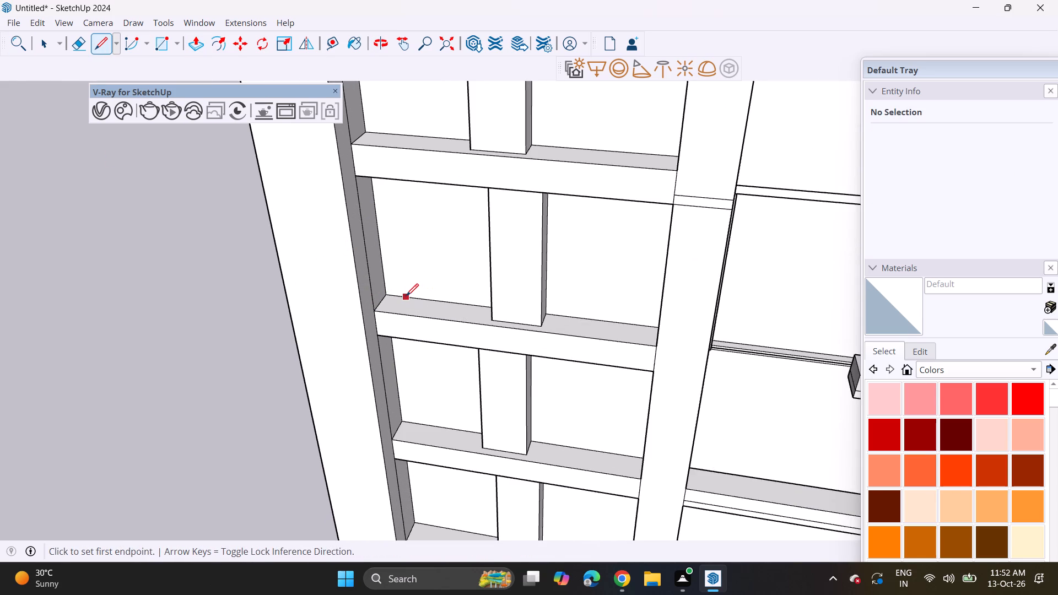
drag(404, 296, 402, 302)
click(393, 316)
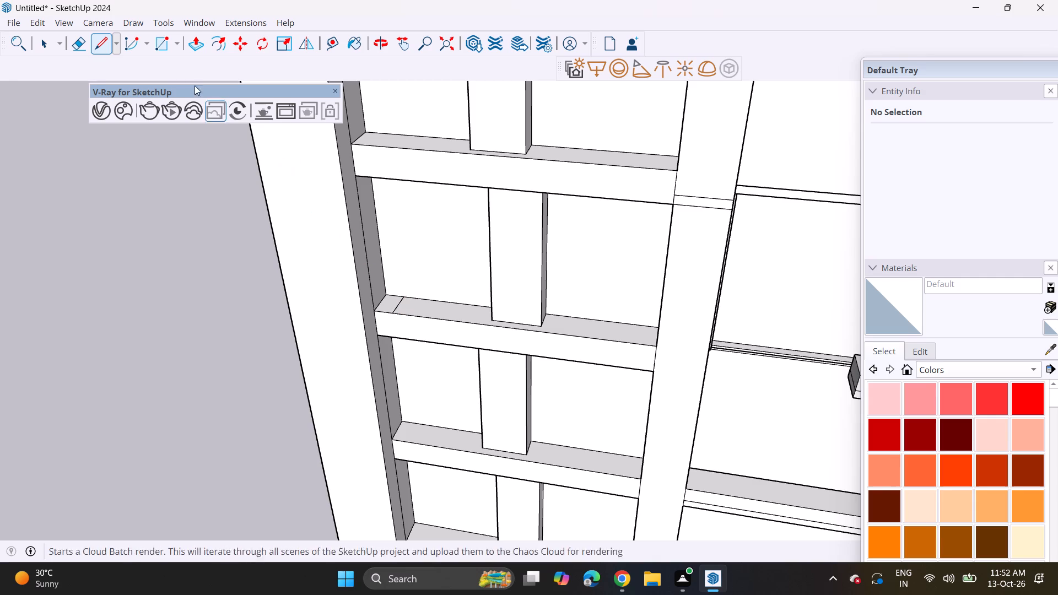
click(197, 40)
click(386, 306)
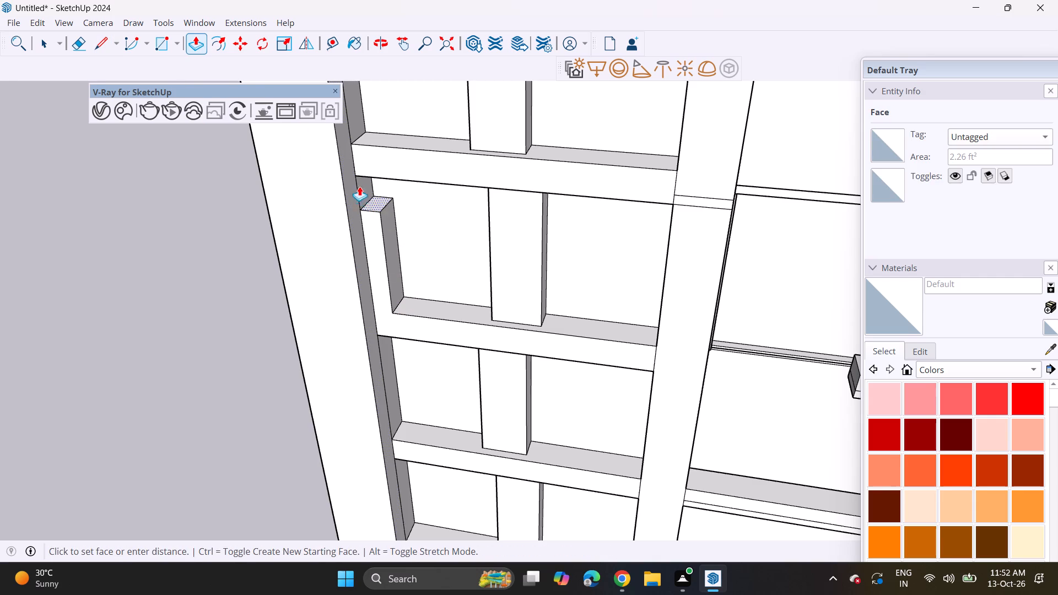
click(354, 169)
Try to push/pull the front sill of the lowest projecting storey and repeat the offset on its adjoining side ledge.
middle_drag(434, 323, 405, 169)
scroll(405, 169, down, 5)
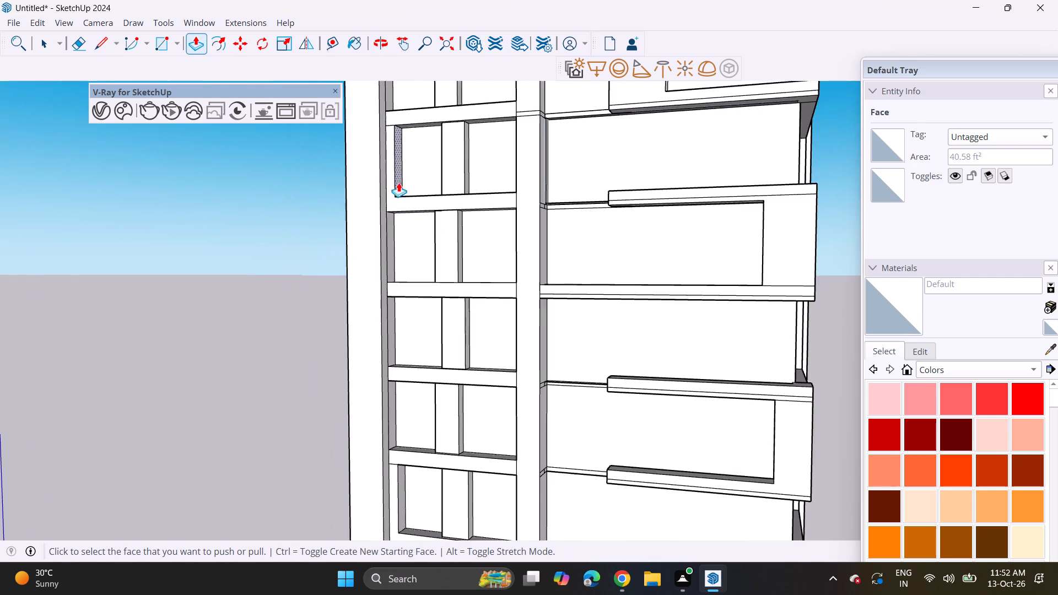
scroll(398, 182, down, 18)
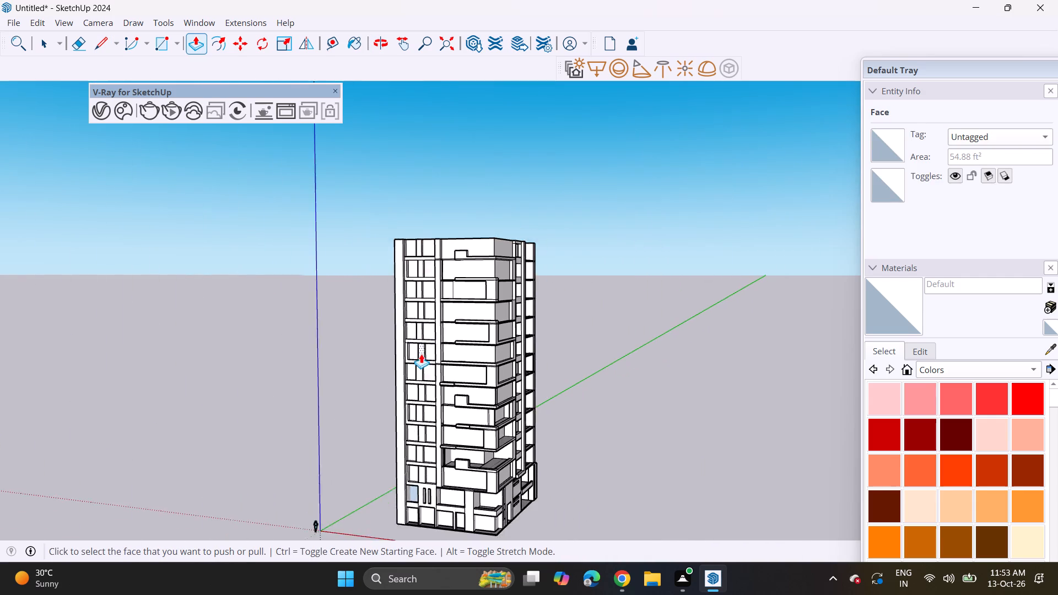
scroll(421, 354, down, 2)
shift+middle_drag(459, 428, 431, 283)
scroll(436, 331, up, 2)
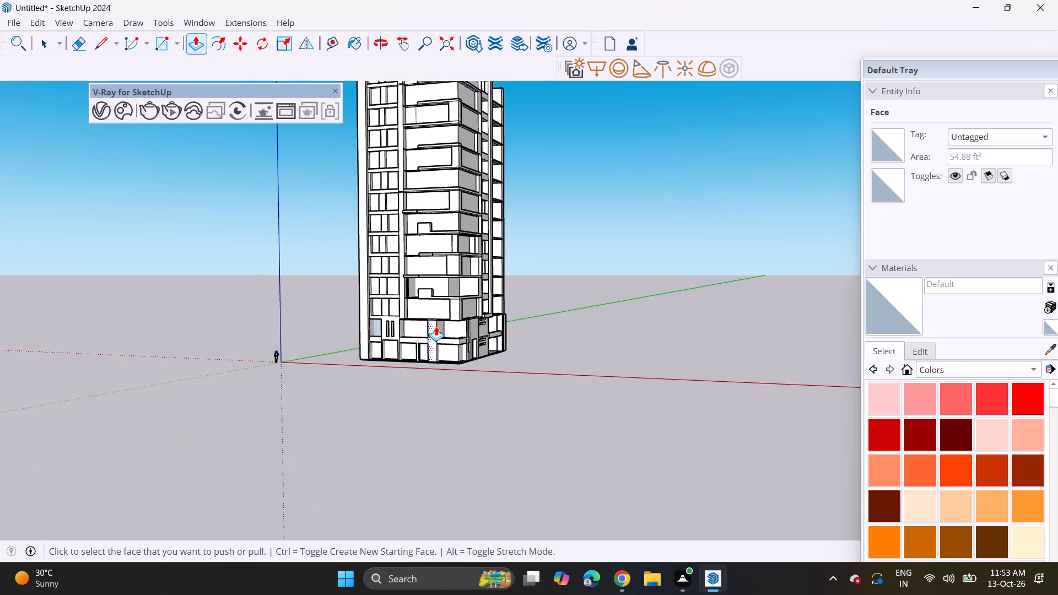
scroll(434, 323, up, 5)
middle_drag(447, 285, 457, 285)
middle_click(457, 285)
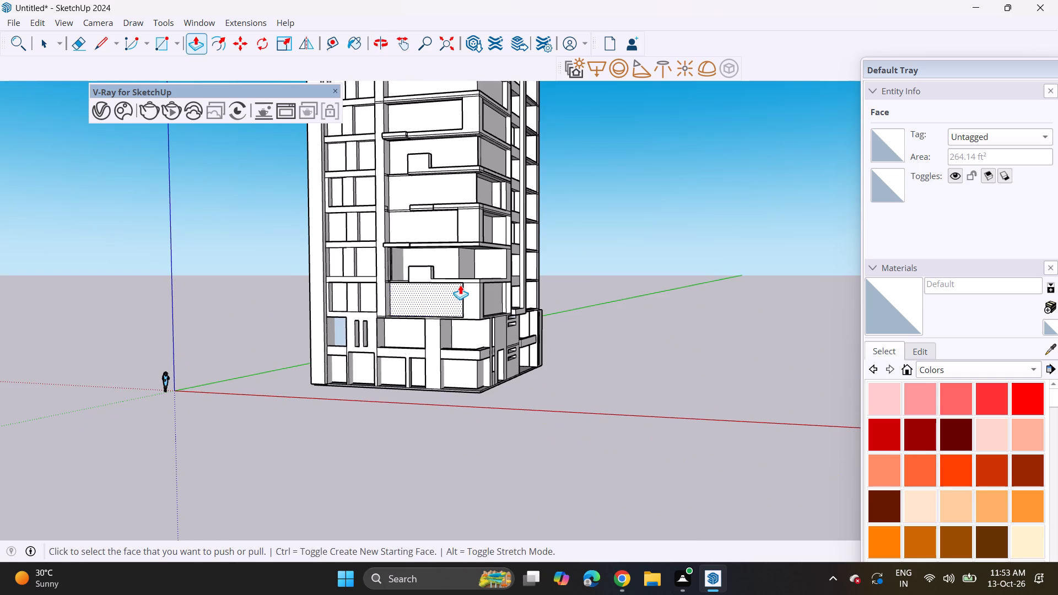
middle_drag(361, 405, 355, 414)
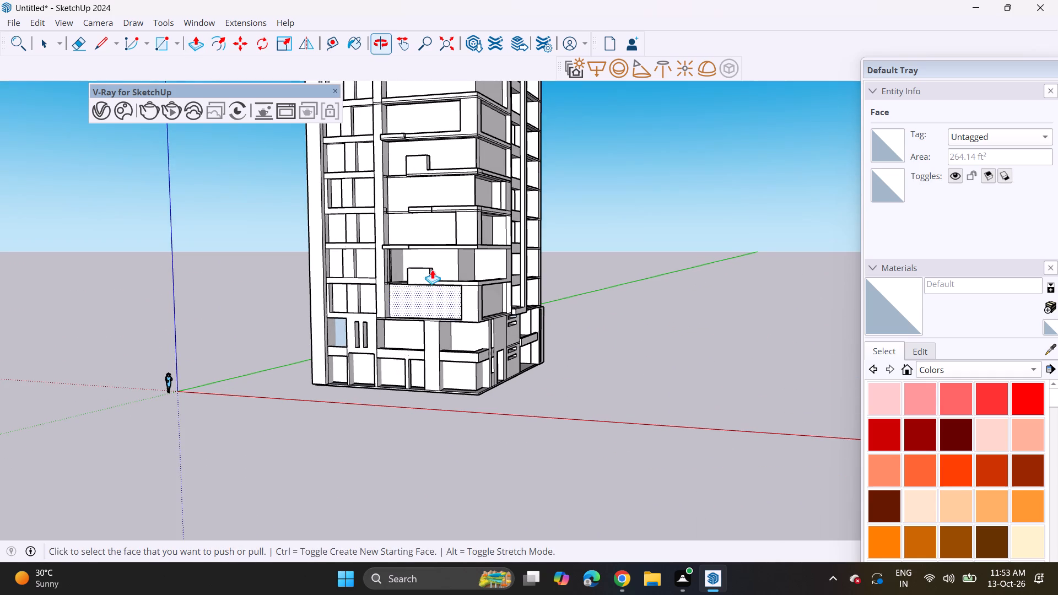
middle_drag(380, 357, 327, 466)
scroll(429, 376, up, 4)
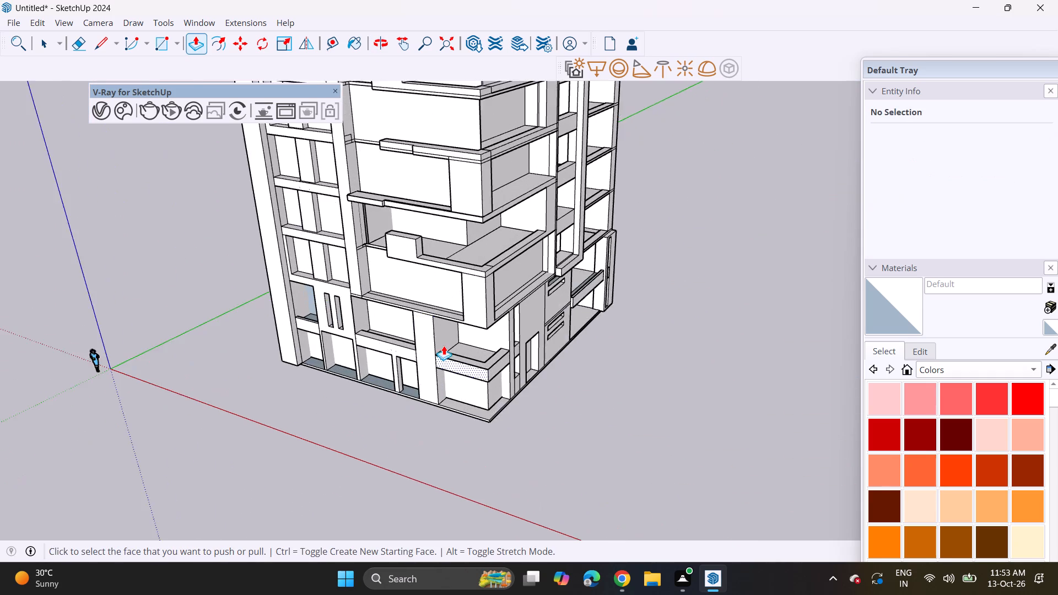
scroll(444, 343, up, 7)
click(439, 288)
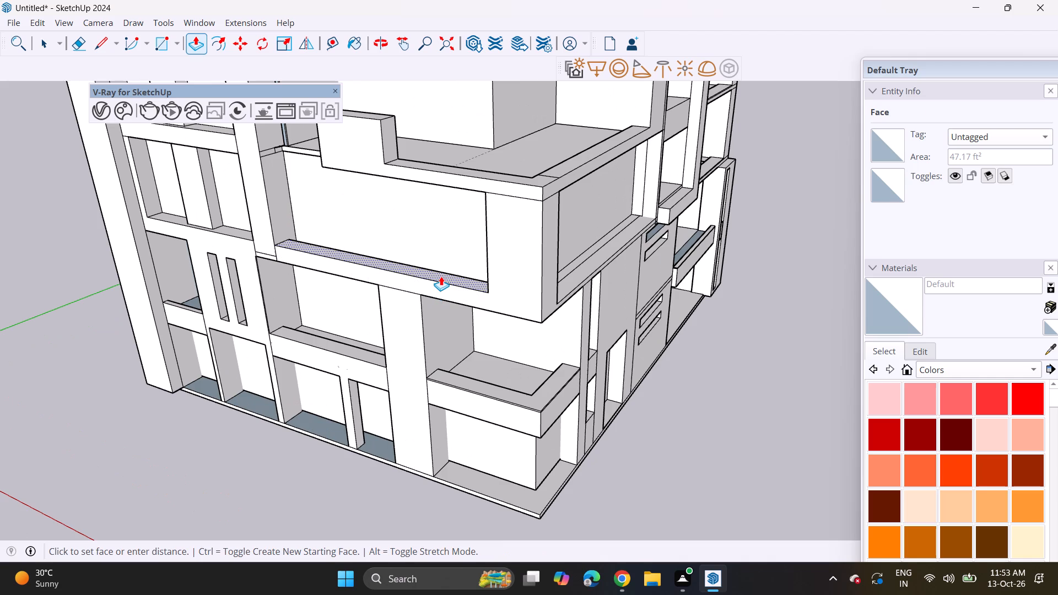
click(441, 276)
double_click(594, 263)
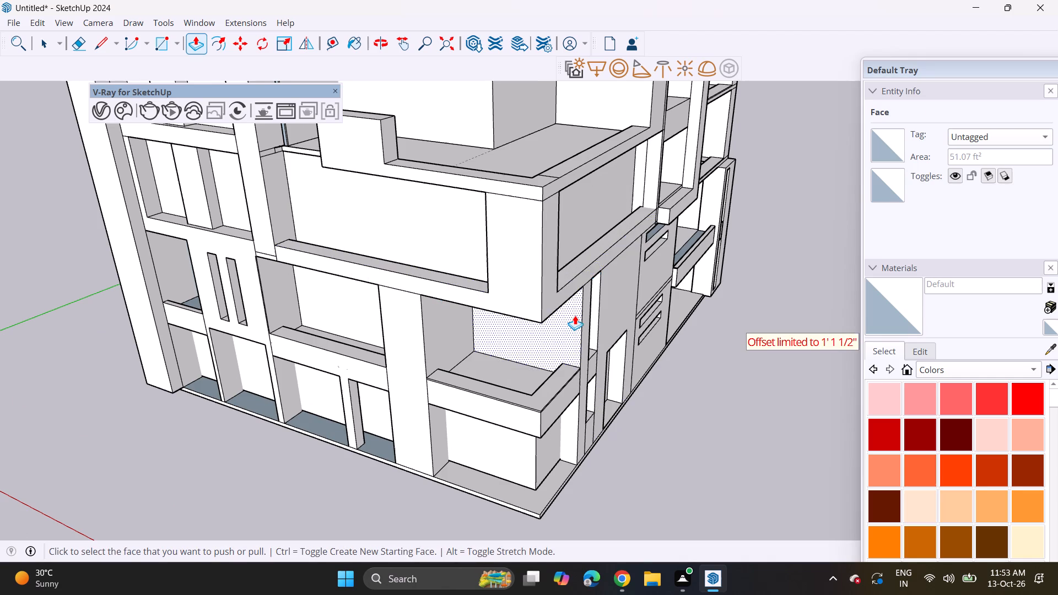
Extend the thin lip along the front edge of the open terrace floor from the parapet block towards the pier.
middle_drag(575, 315, 530, 220)
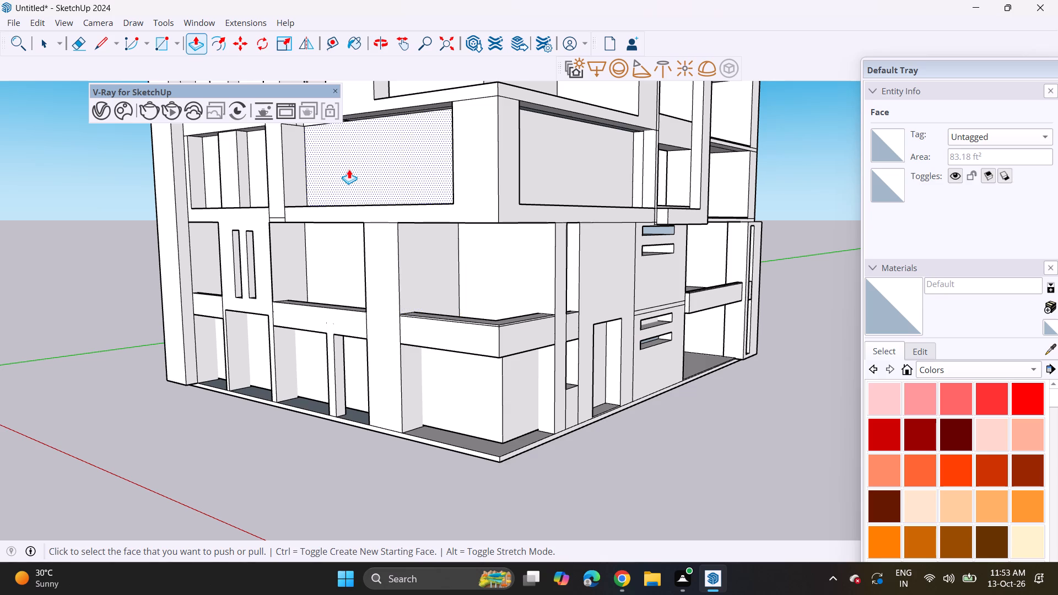
middle_drag(347, 173, 700, 259)
scroll(597, 183, up, 7)
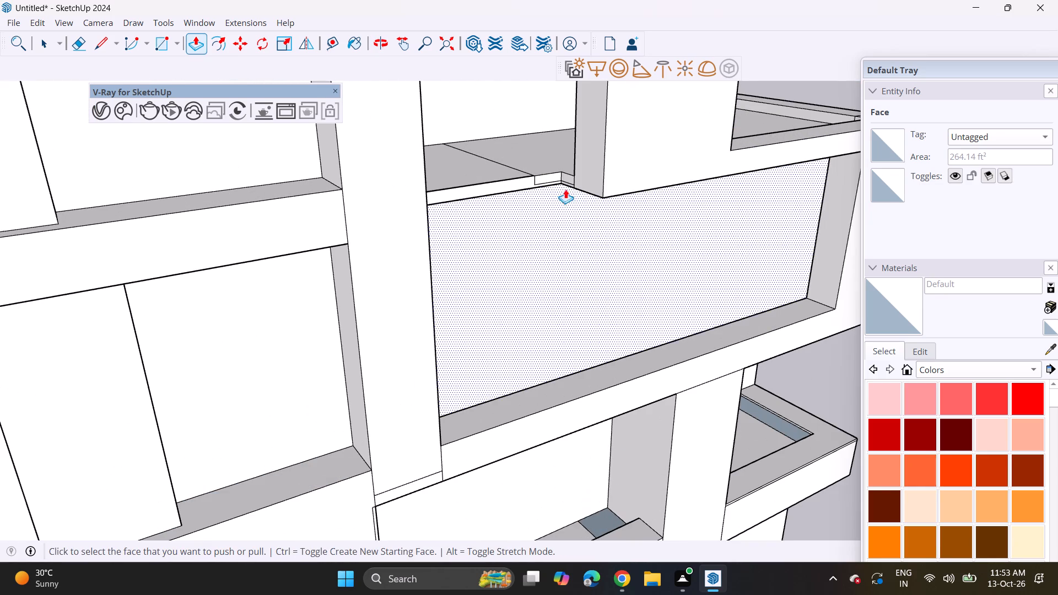
click(564, 181)
click(504, 193)
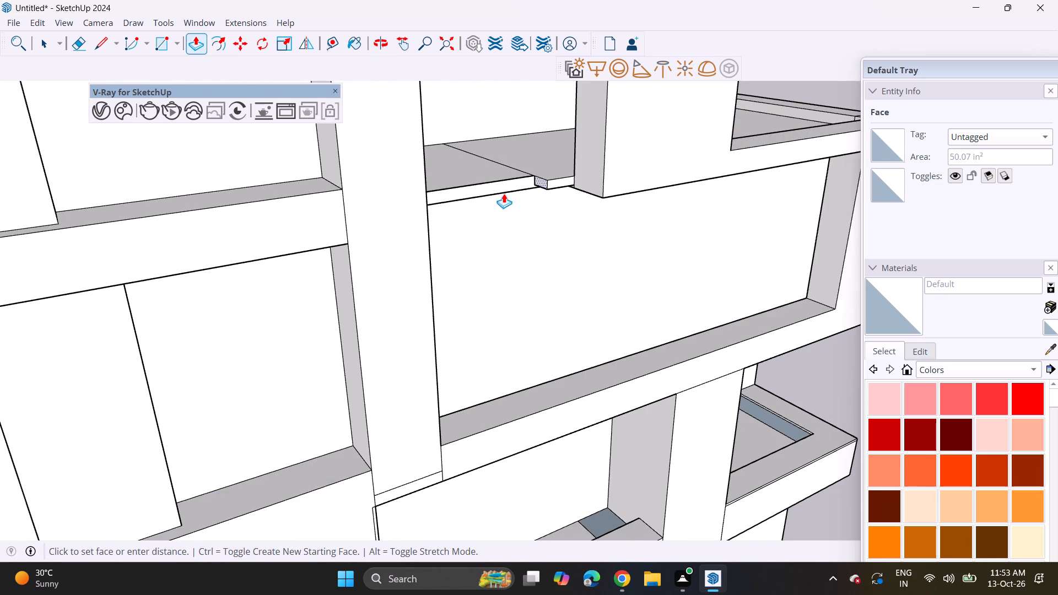
click(538, 180)
click(540, 185)
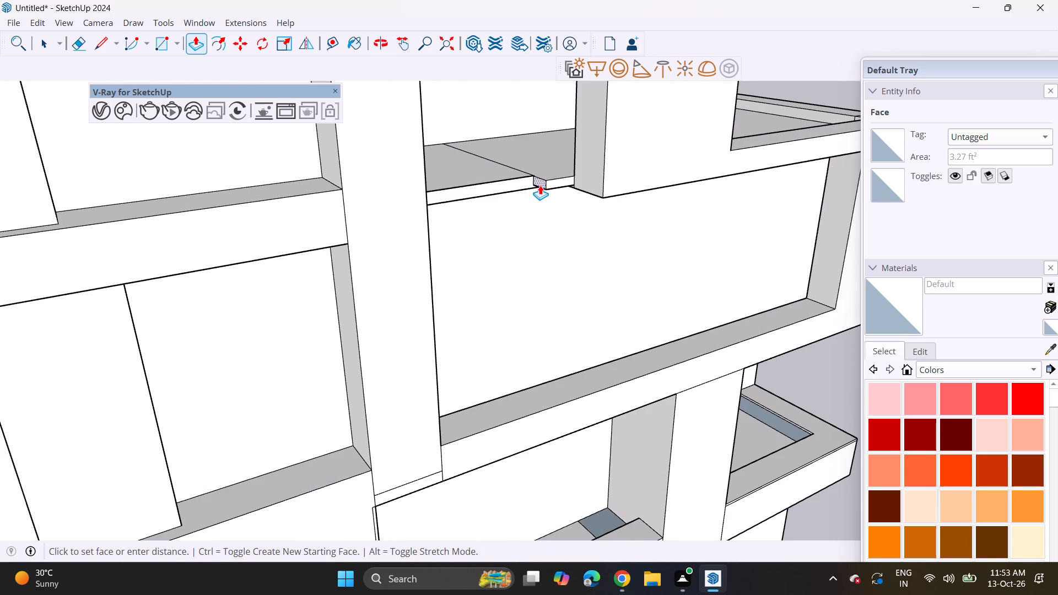
click(458, 209)
Shift the parapet block along the terrace edge away from the pier, trimming its pier-side face and extending its opposite face.
click(591, 169)
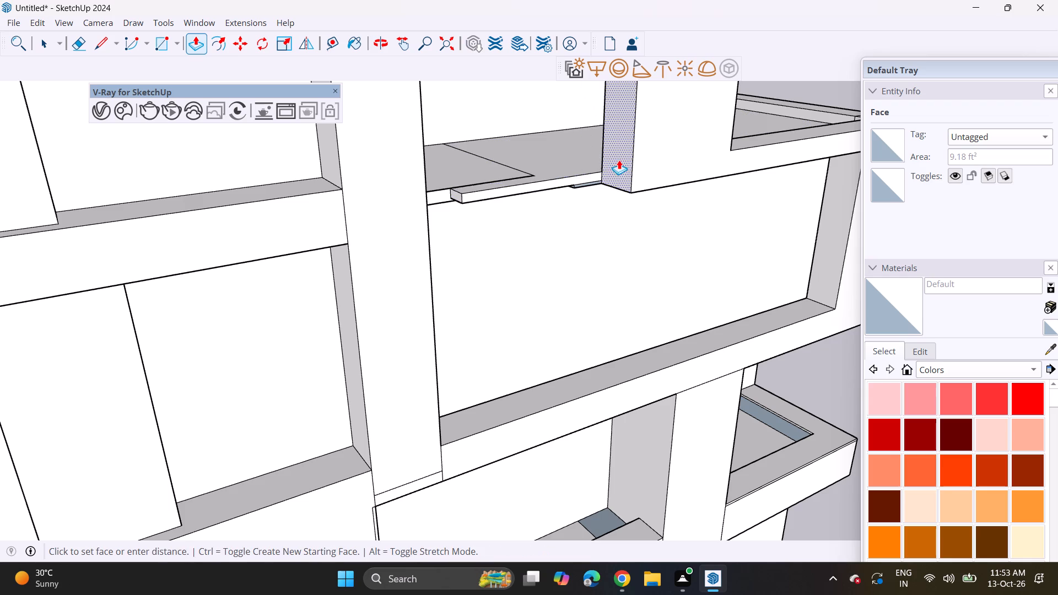
click(648, 150)
middle_drag(776, 132, 526, 153)
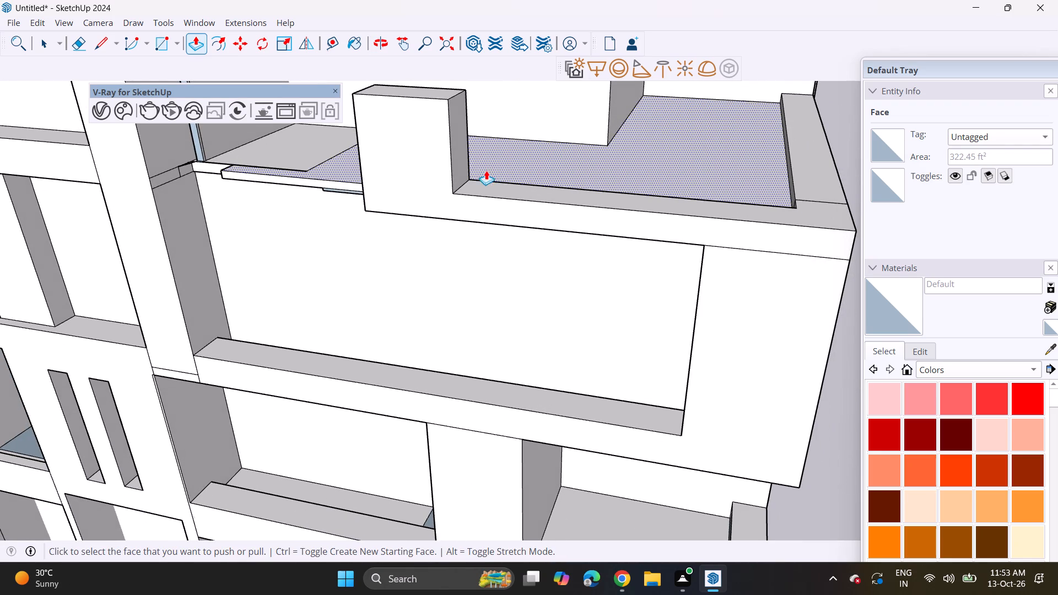
click(457, 172)
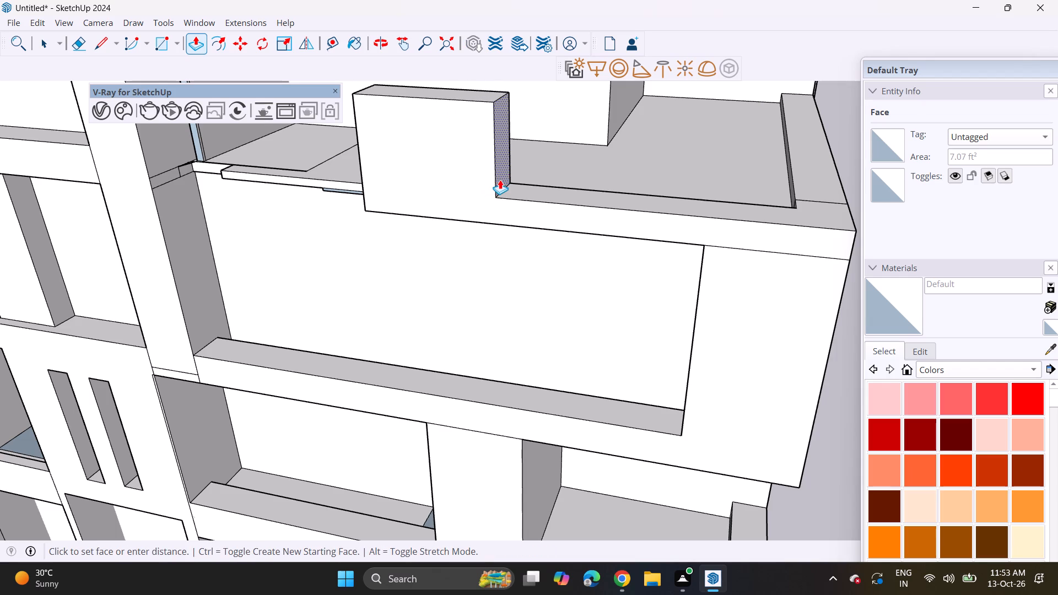
click(500, 180)
middle_drag(366, 202, 580, 228)
click(527, 224)
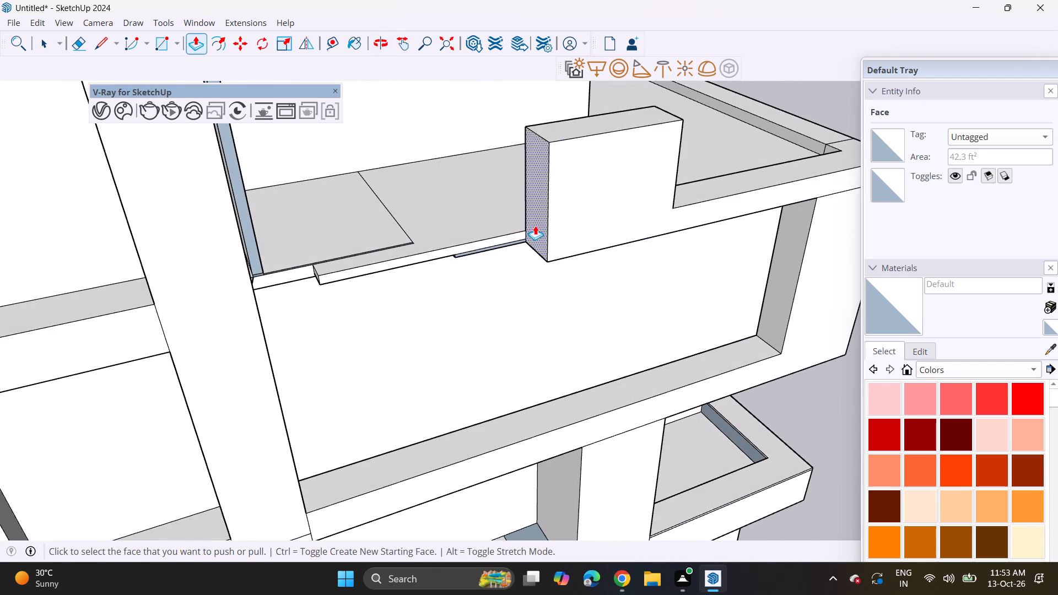
click(540, 229)
click(558, 219)
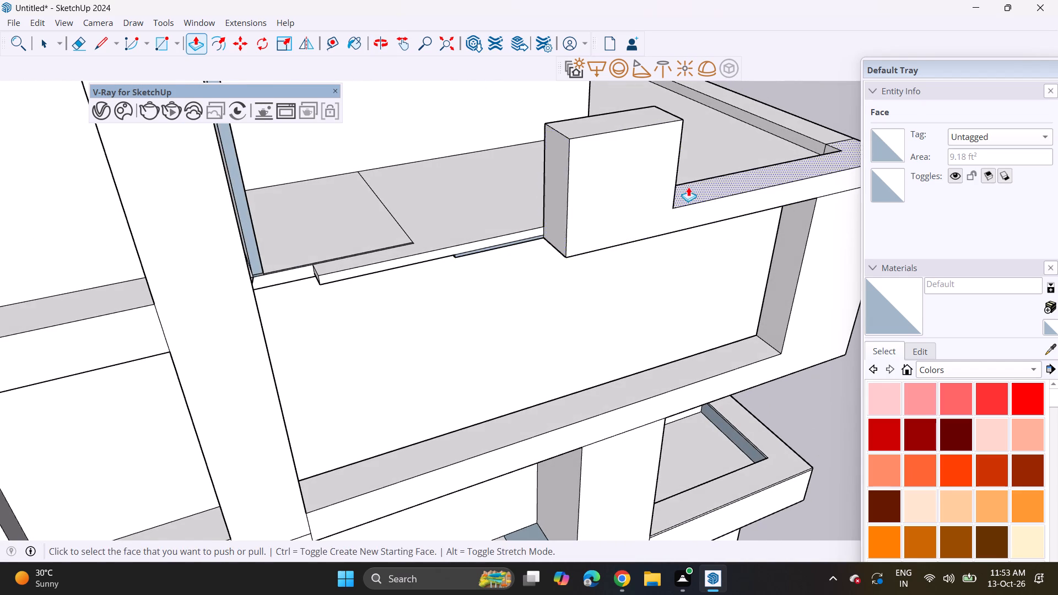
middle_drag(688, 187, 435, 213)
click(471, 219)
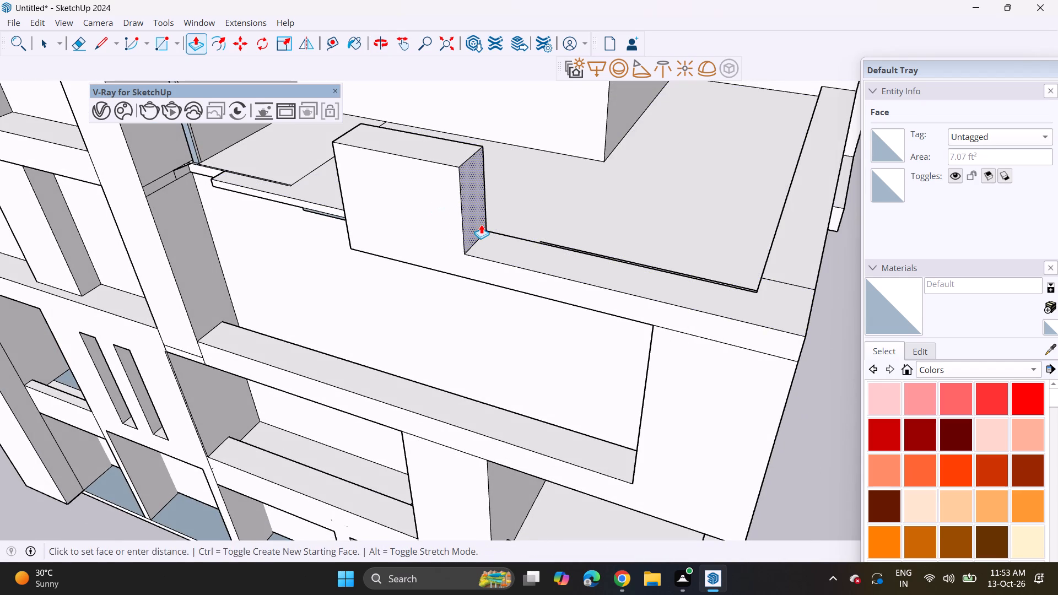
click(483, 228)
Lengthen the thicker front section of the ledge above the open terrace, pulling its stepped end face away from the pier.
scroll(449, 256, down, 3)
shift+middle_drag(444, 263, 474, 537)
middle_drag(480, 441, 504, 348)
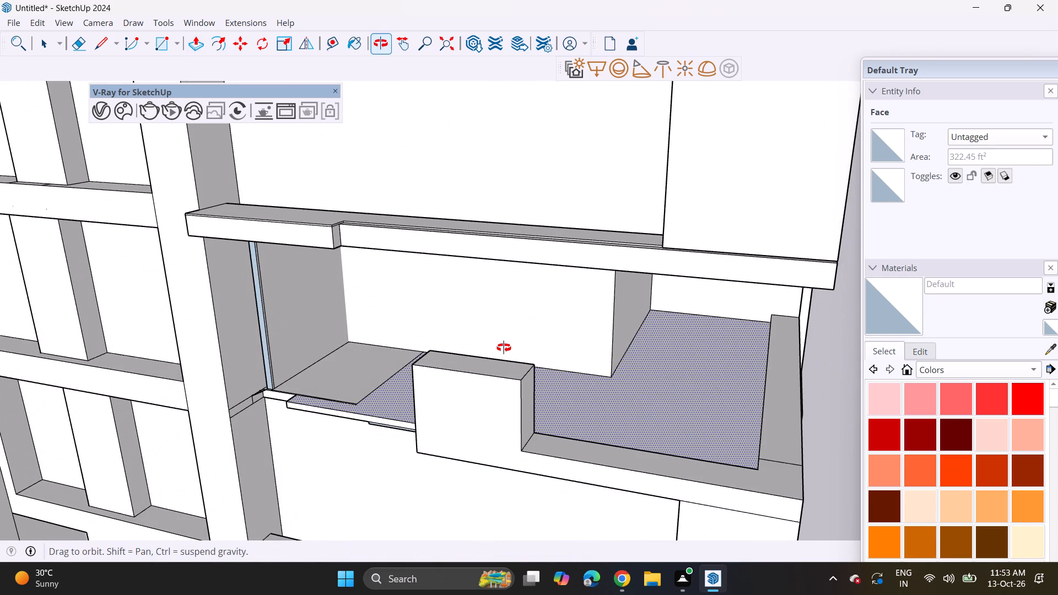
middle_drag(504, 348, 480, 368)
click(312, 262)
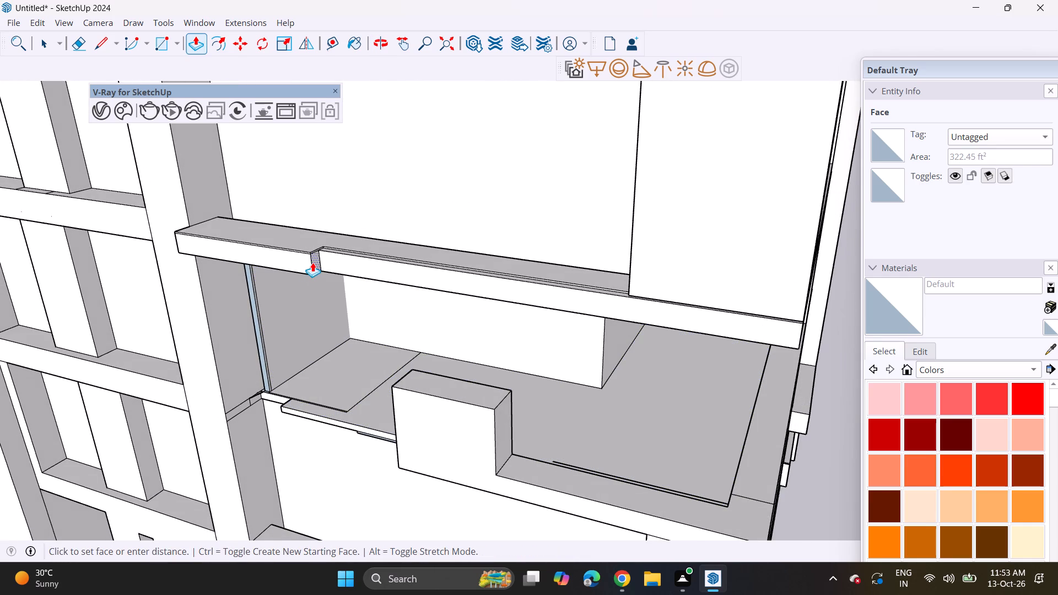
click(379, 283)
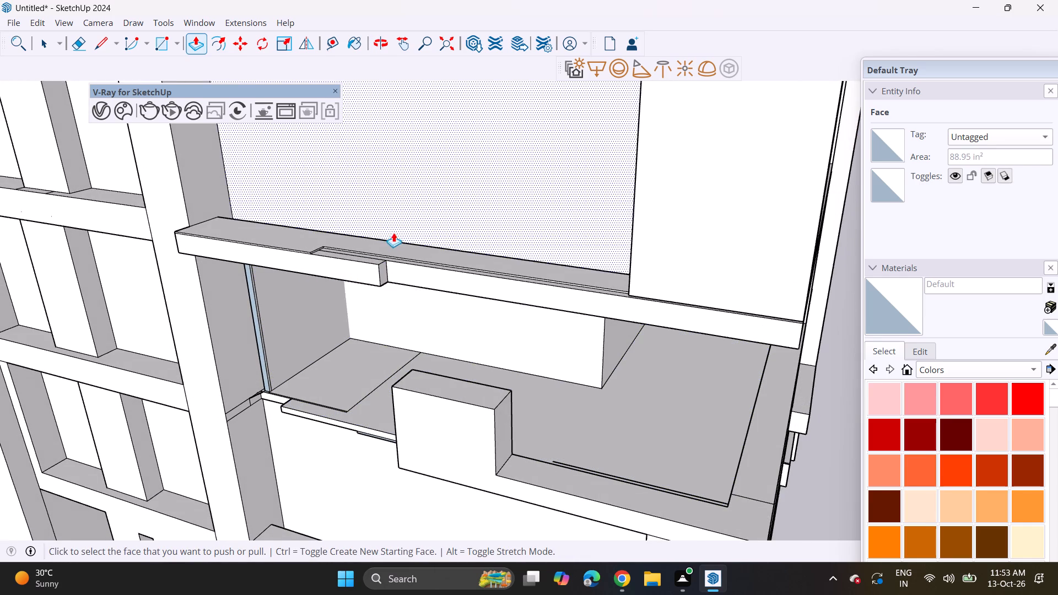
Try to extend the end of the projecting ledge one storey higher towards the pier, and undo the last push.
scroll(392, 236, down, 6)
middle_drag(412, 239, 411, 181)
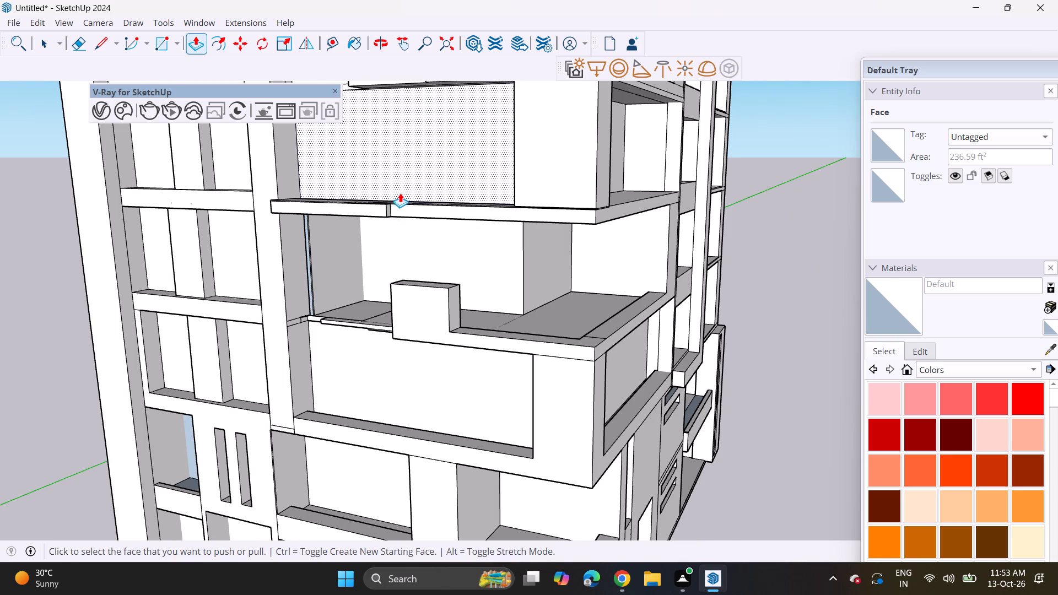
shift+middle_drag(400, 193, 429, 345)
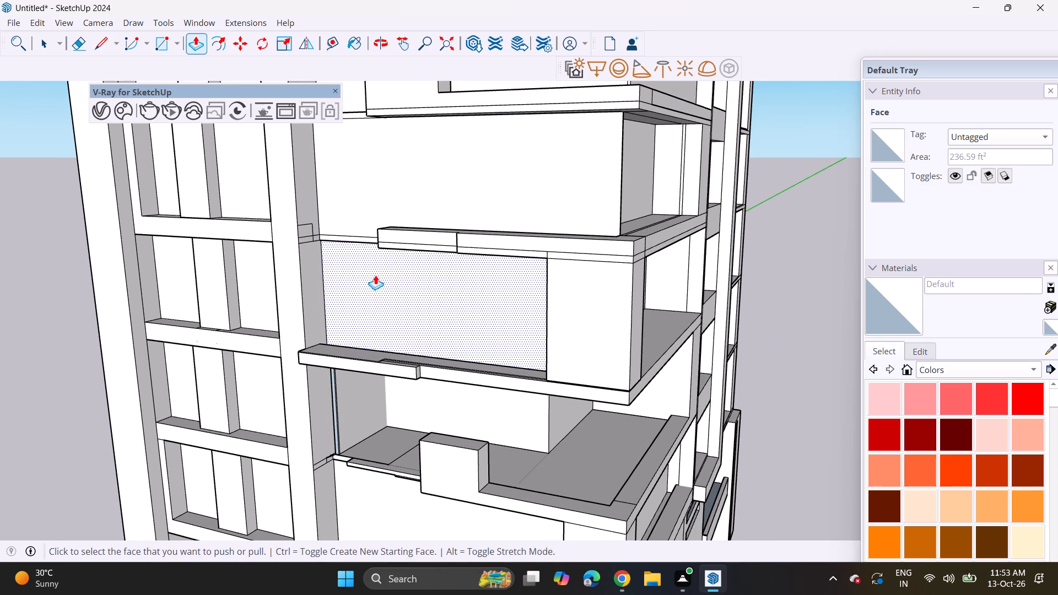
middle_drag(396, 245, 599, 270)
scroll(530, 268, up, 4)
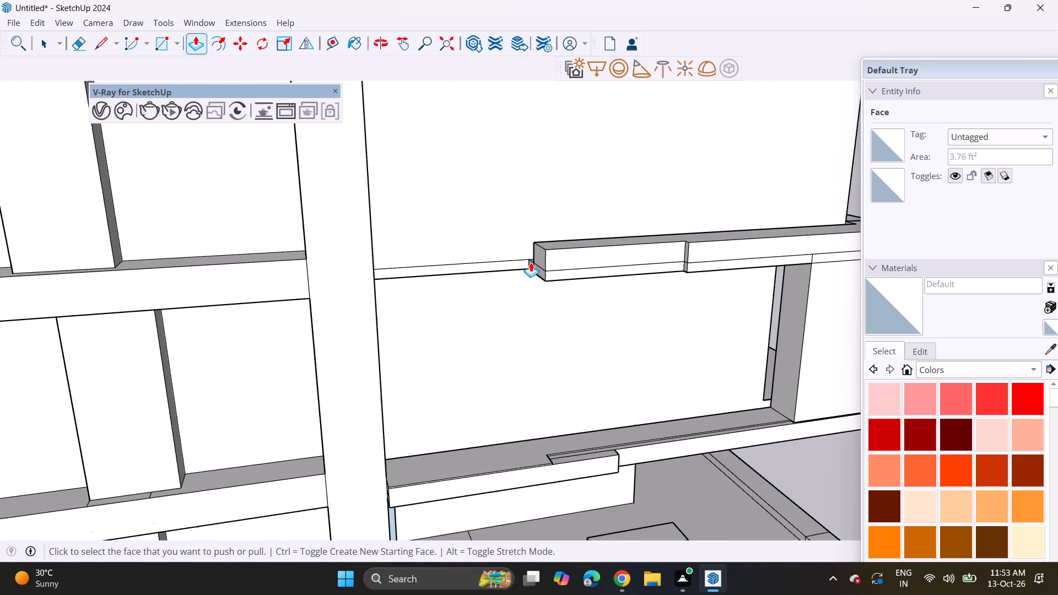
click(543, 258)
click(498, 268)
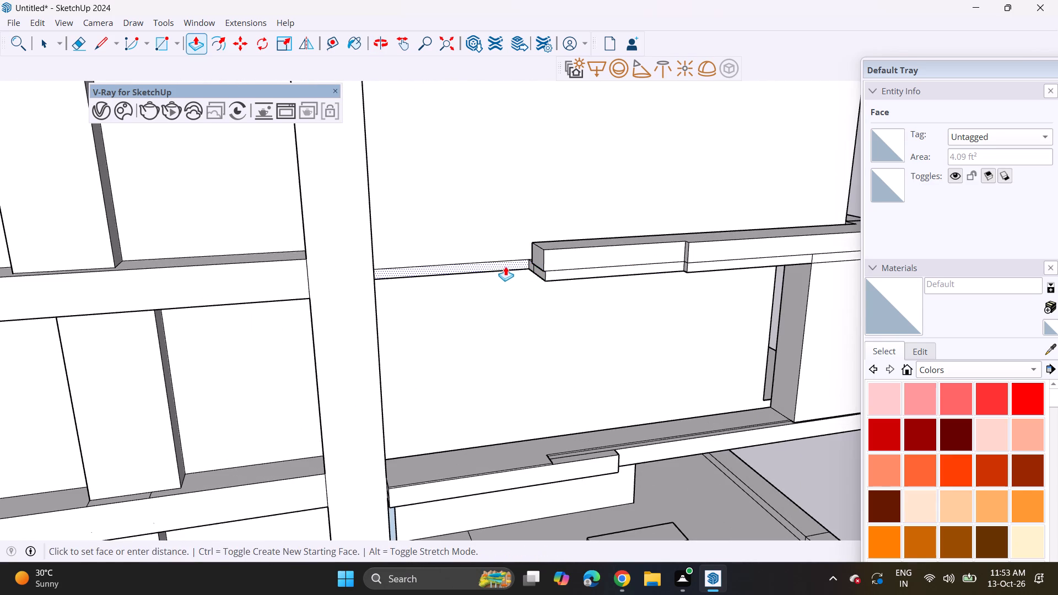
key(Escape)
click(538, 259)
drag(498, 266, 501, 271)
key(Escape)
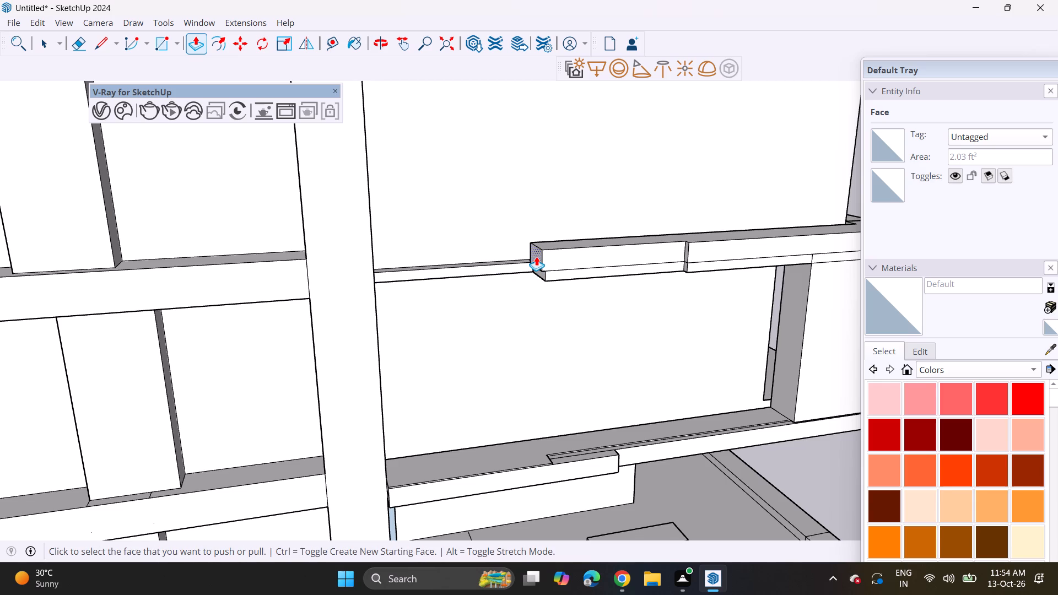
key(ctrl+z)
Extend the upper band of that projecting ledge towards the pier by pulling out its end face.
click(538, 253)
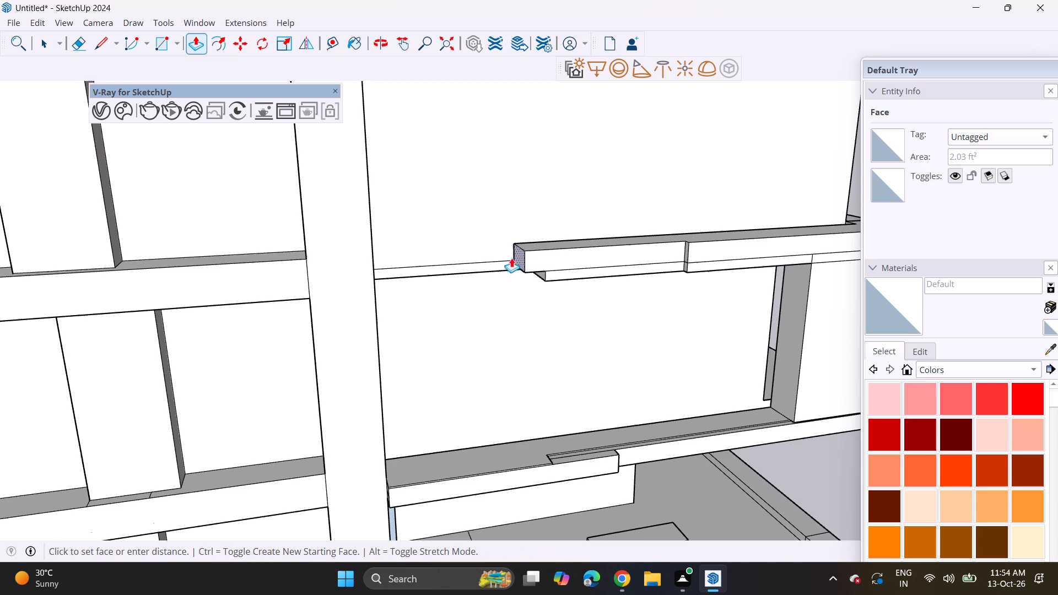
click(478, 270)
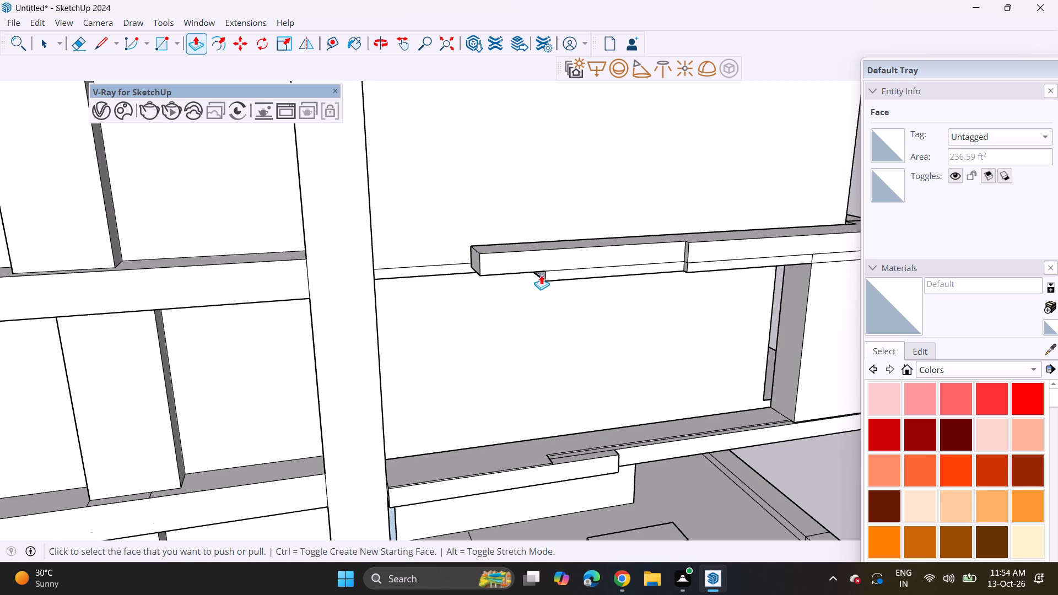
Extend the lower band of the projecting ledge towards the pier by the same distance as its upper band.
double_click(541, 274)
middle_drag(550, 277, 365, 230)
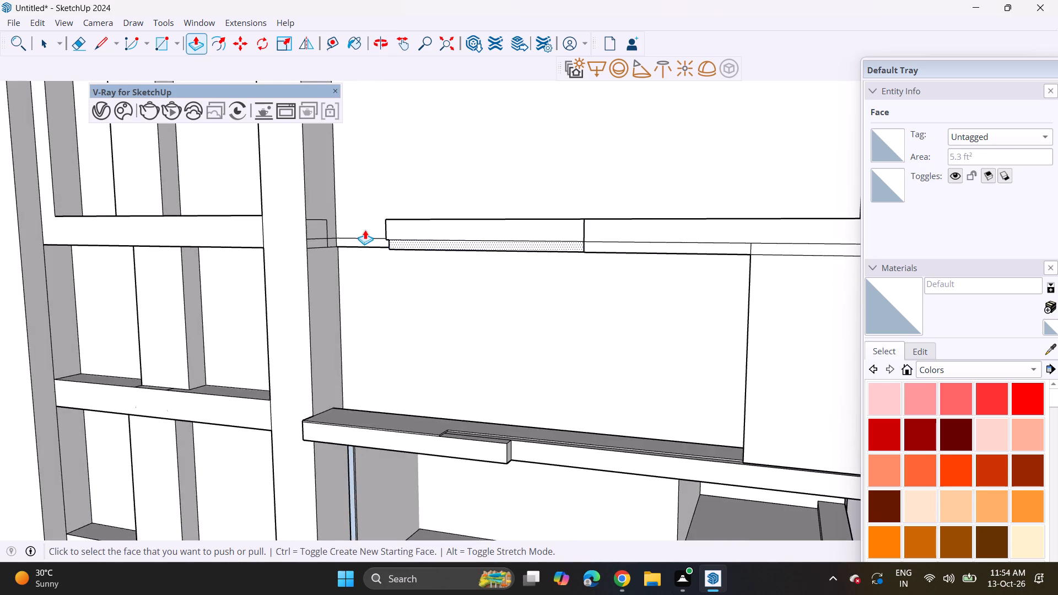
scroll(365, 230, down, 7)
shift+middle_drag(456, 256, 471, 382)
right_click(496, 402)
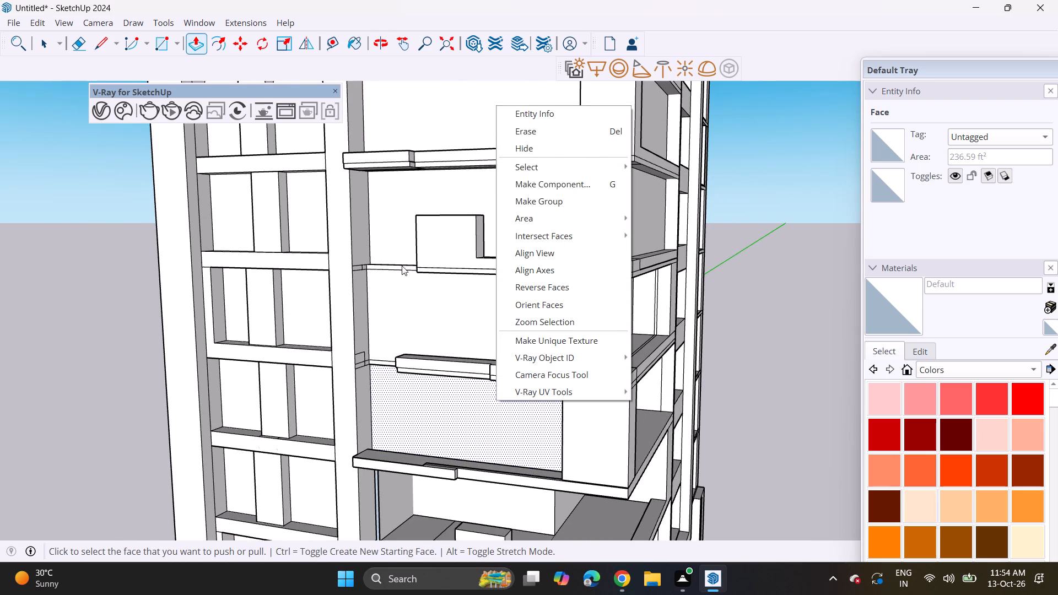
key(space)
click(756, 337)
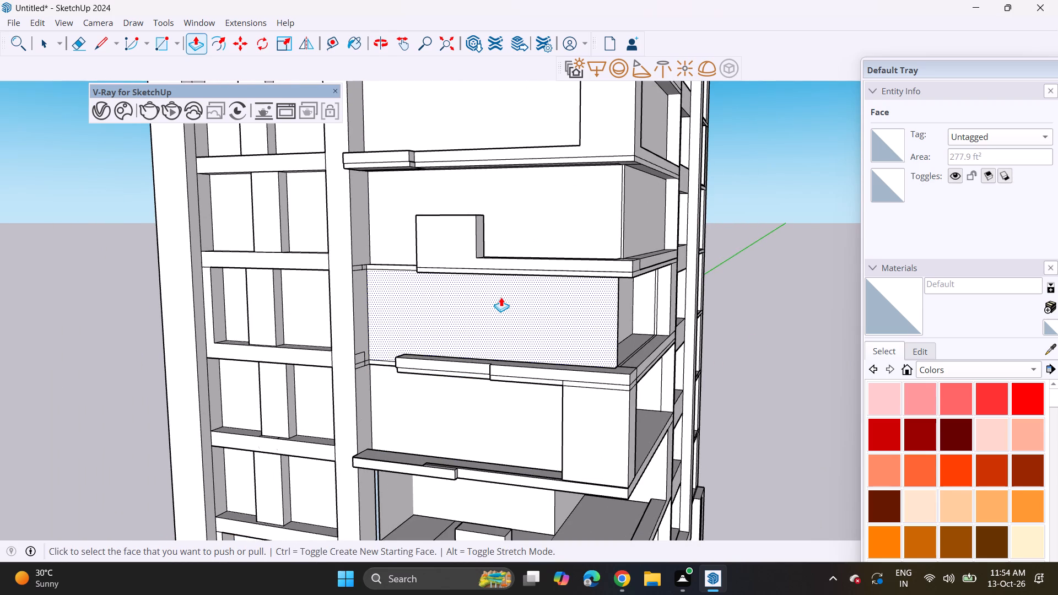
Extend both bands of the short ledge several storeys higher until they meet the pier.
shift+middle_drag(500, 285, 494, 430)
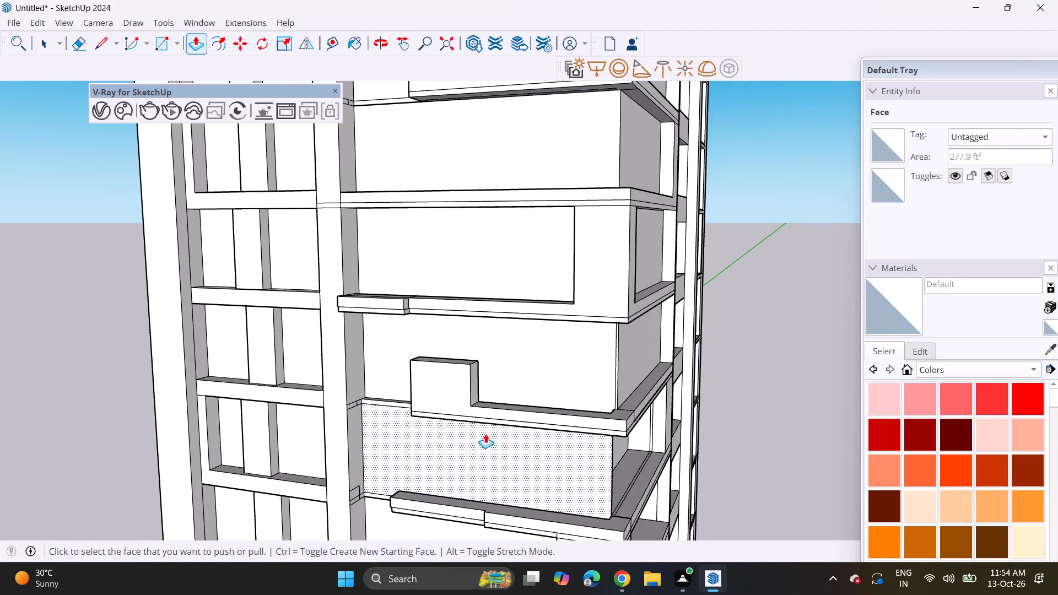
scroll(487, 314, down, 7)
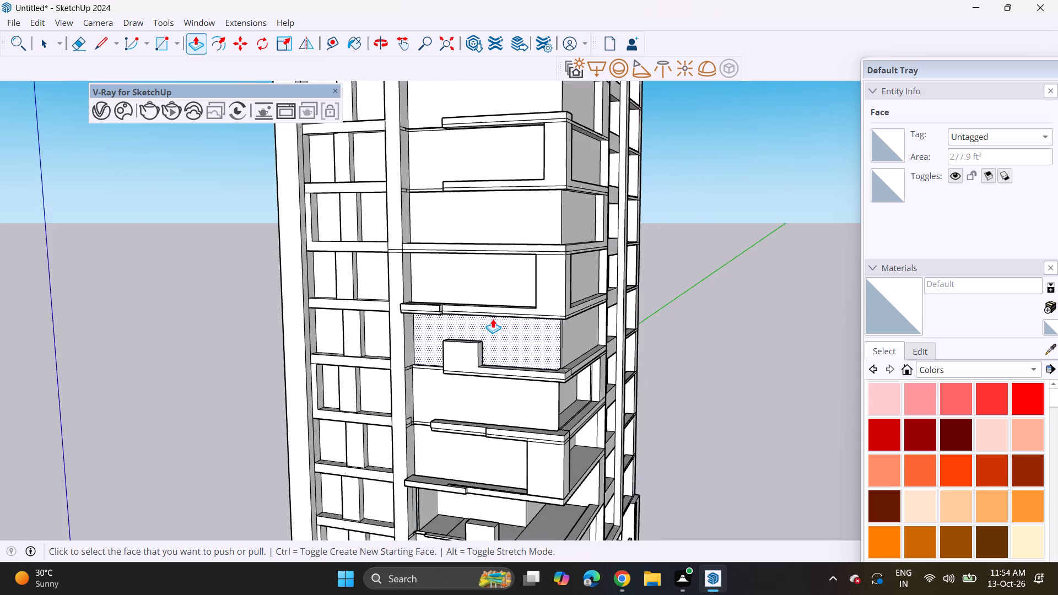
scroll(493, 318, down, 5)
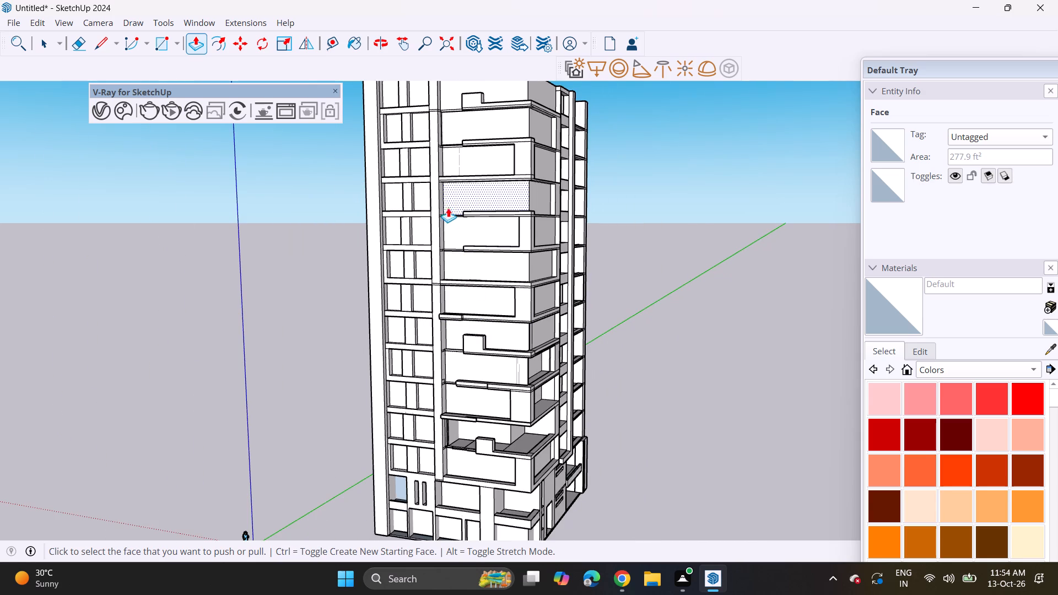
middle_drag(446, 210, 628, 220)
scroll(488, 262, up, 18)
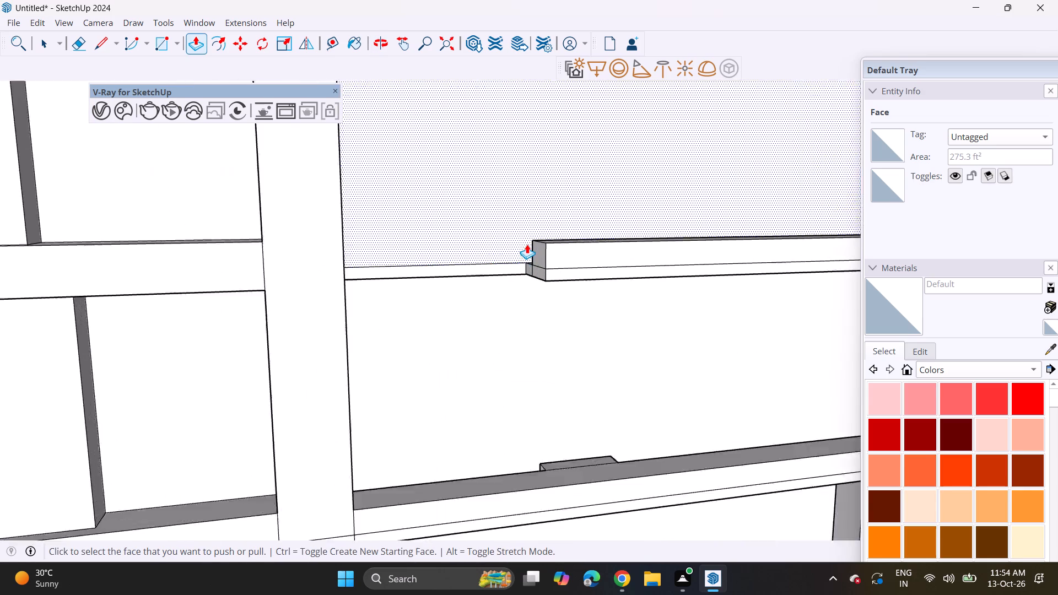
scroll(527, 244, up, 1)
click(538, 263)
click(322, 294)
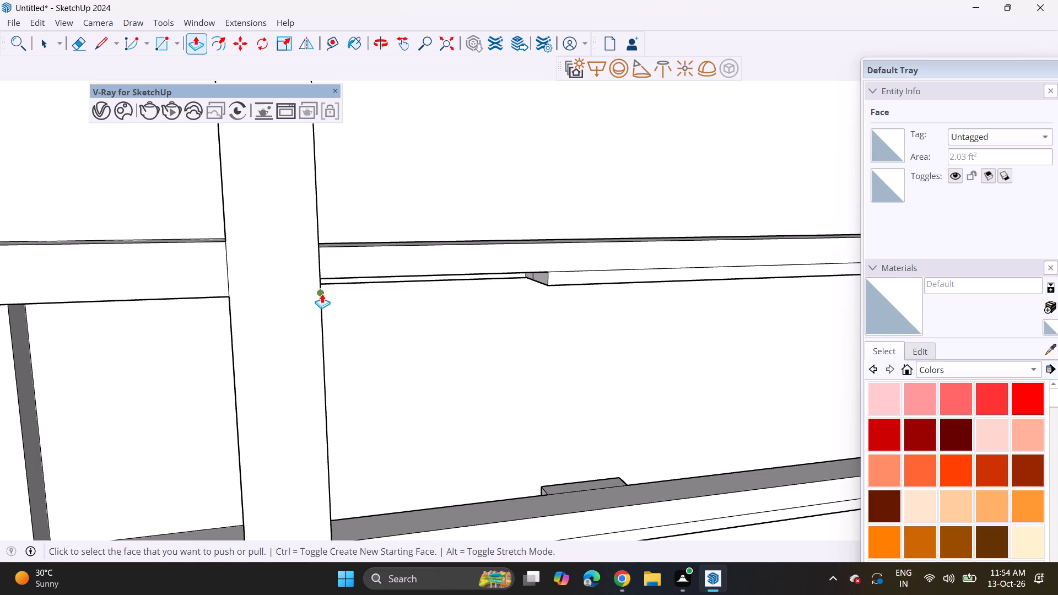
double_click(541, 280)
middle_drag(591, 285, 418, 312)
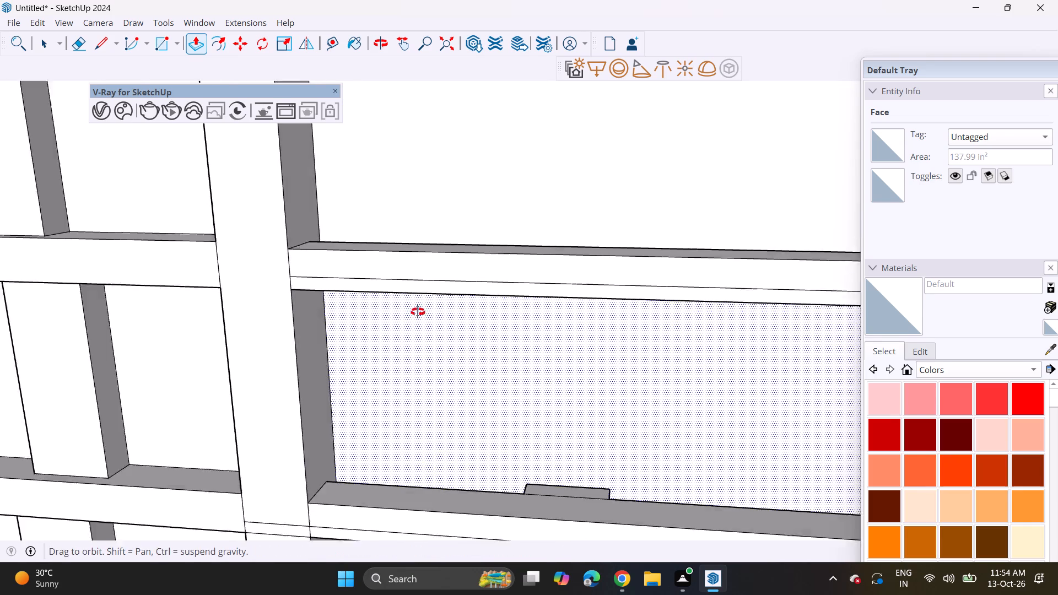
middle_drag(418, 312, 383, 308)
scroll(331, 272, down, 3)
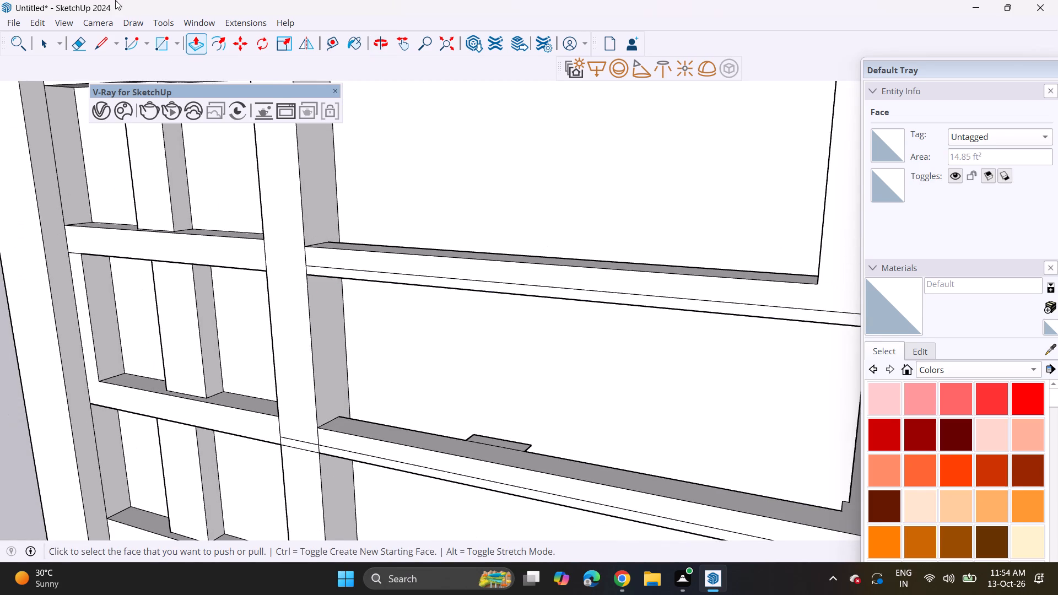
Erase the seam lines on the front and side of the ledge under the upper parapet block, plus the front seam one storey below.
click(79, 45)
scroll(316, 449, down, 3)
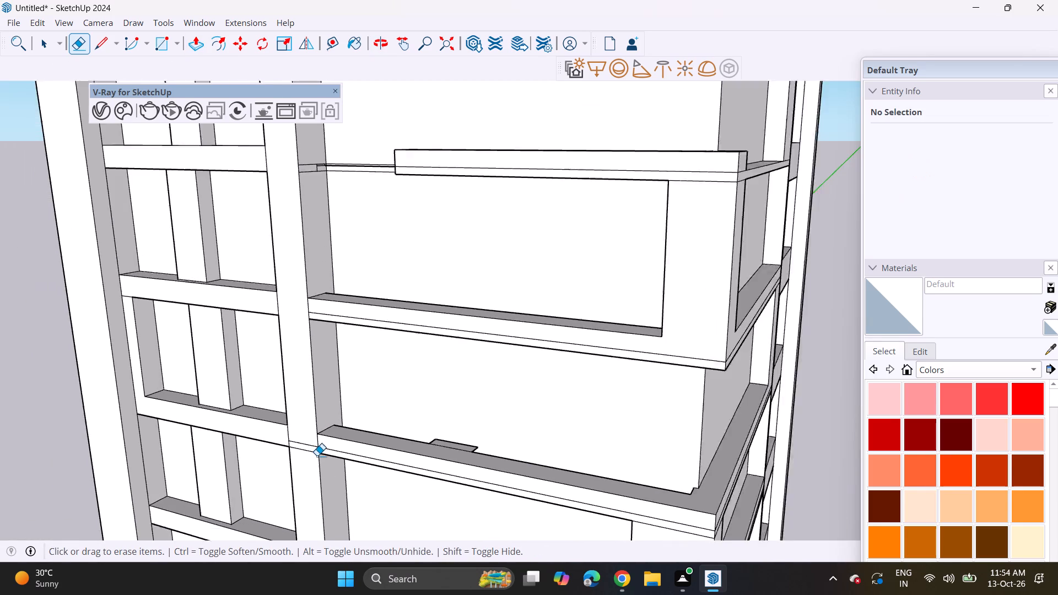
scroll(317, 456, down, 2)
scroll(365, 388, down, 8)
scroll(440, 107, down, 3)
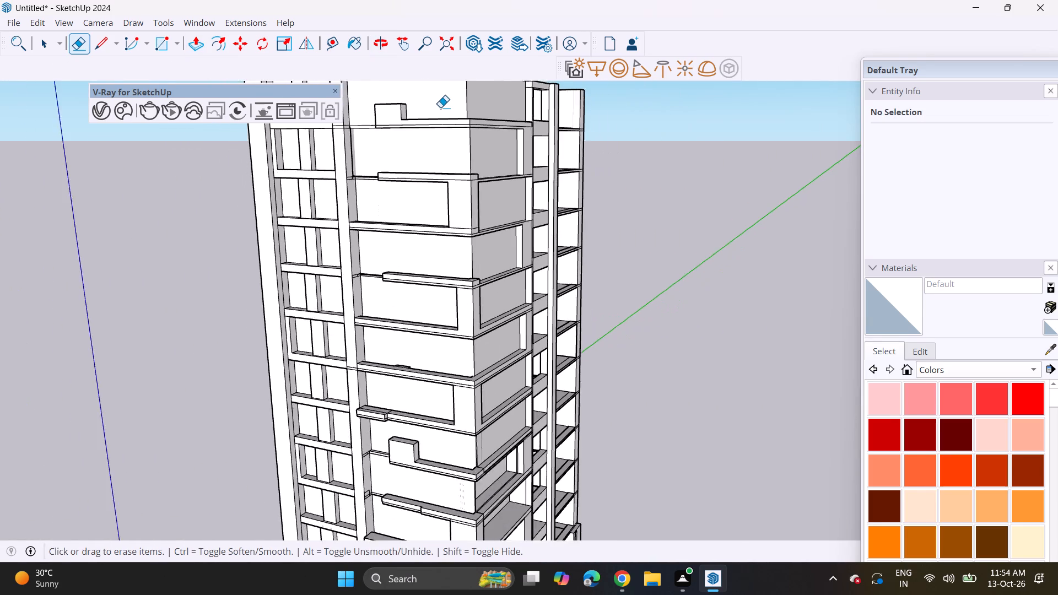
scroll(440, 107, down, 3)
shift+middle_drag(440, 107, 440, 189)
scroll(442, 190, up, 16)
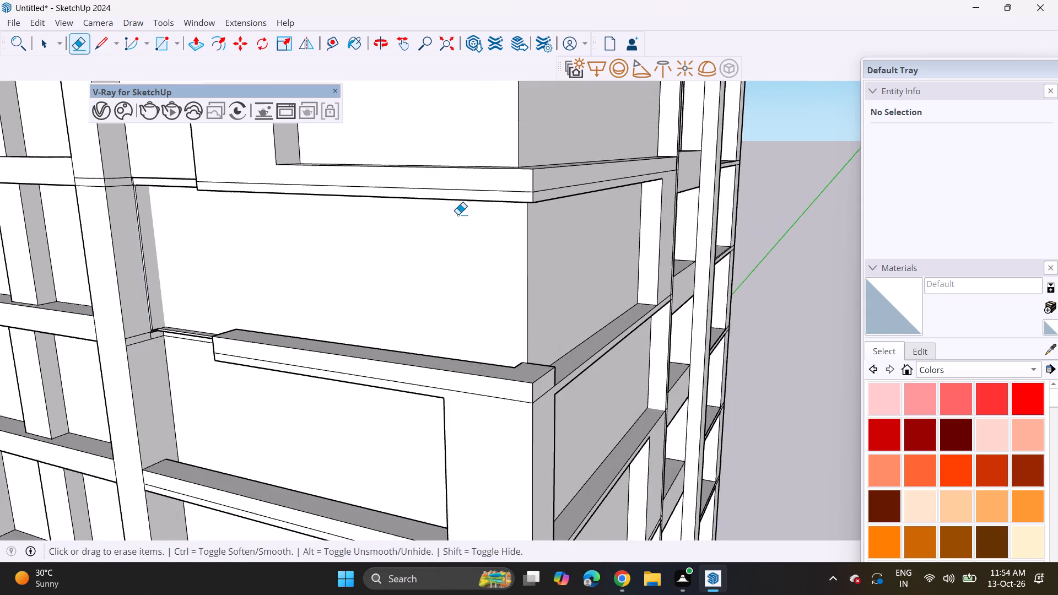
scroll(463, 179, up, 4)
drag(460, 198, 463, 192)
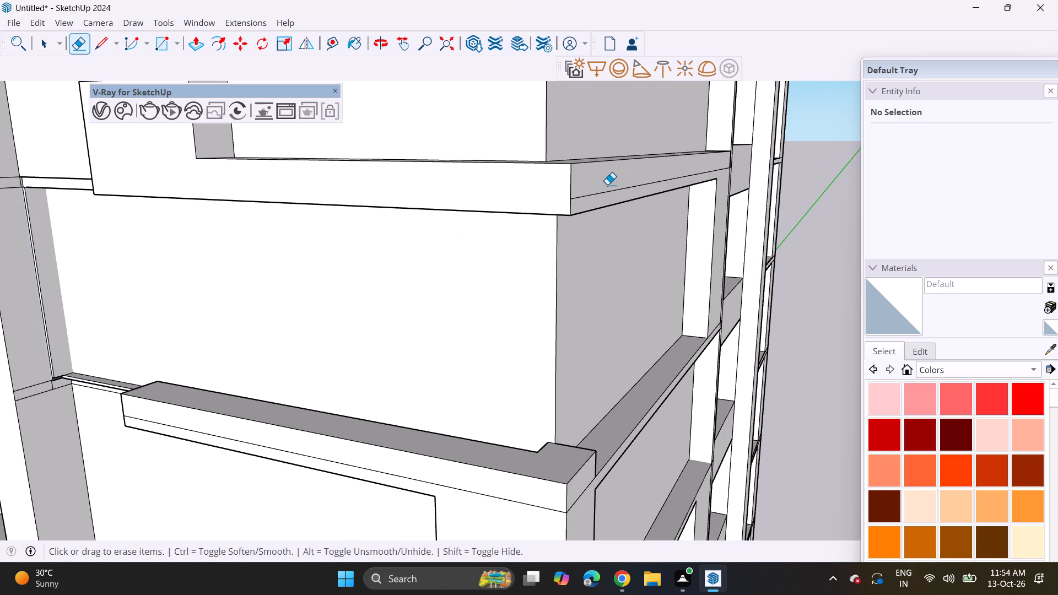
drag(607, 185, 610, 198)
drag(527, 502, 527, 517)
Raise the side ledge one storey below the parapet block flush with the front ledge, and erase the leftover edges at the corner.
middle_drag(527, 517, 381, 482)
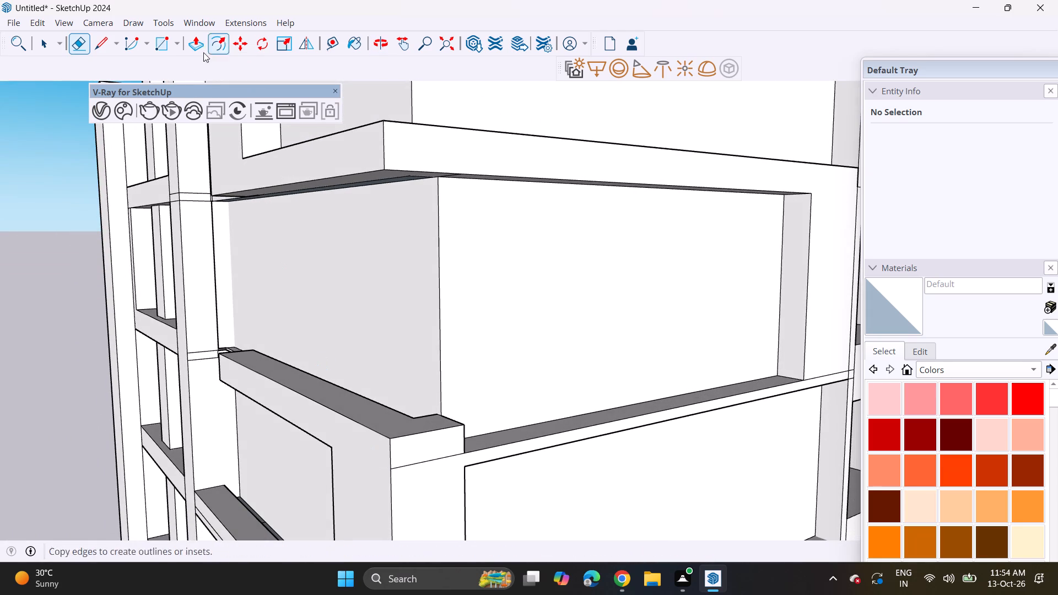
click(197, 54)
click(473, 442)
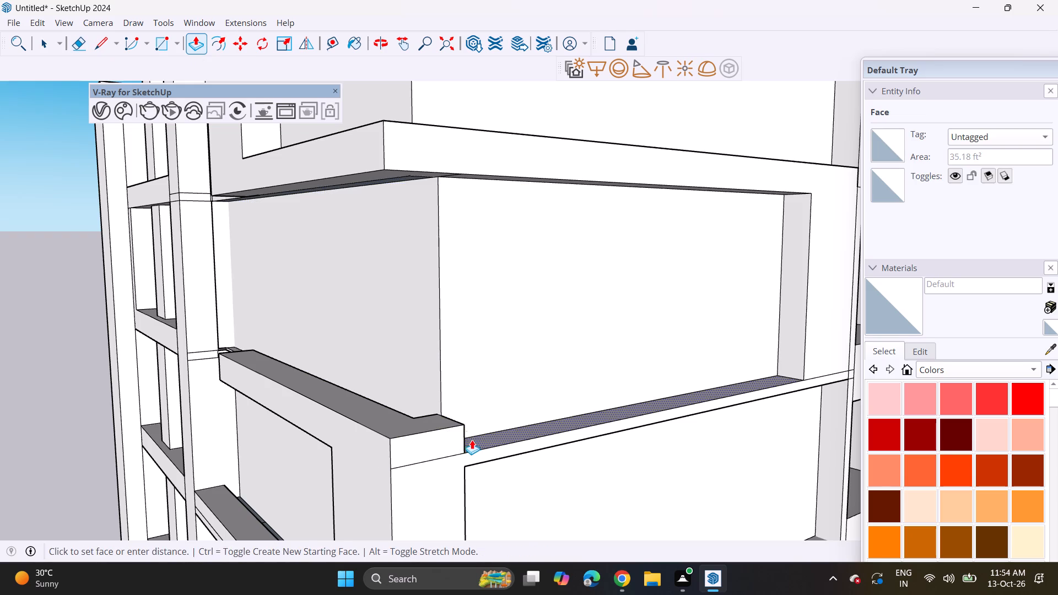
click(464, 428)
click(78, 48)
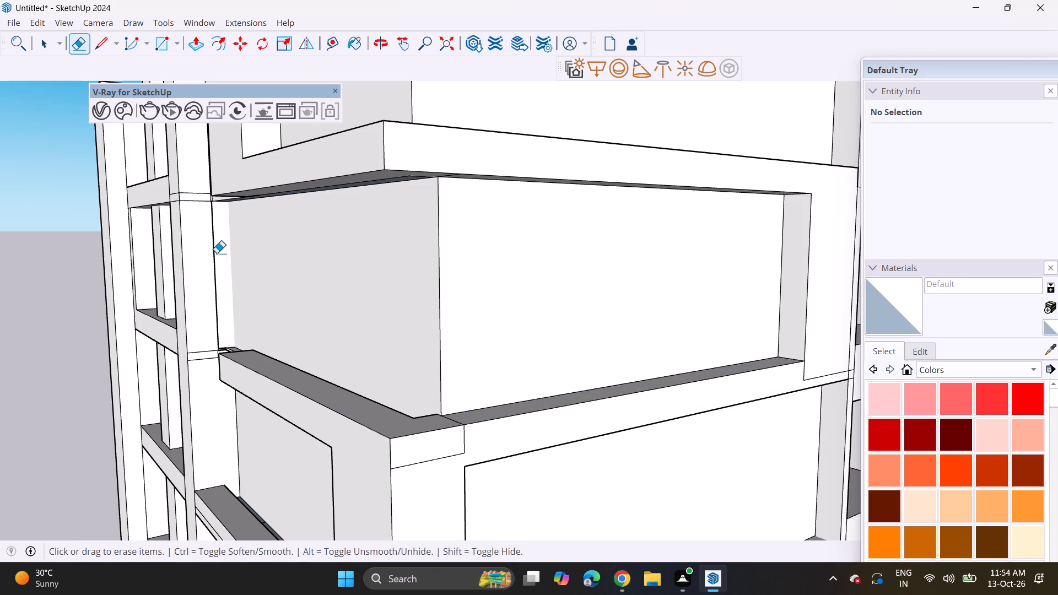
drag(417, 457, 427, 475)
drag(469, 453, 455, 448)
Erase both horizontal seam lines on the front and side of the corner ledge one storey further down.
middle_drag(373, 478, 446, 422)
scroll(450, 441, down, 4)
middle_drag(481, 514, 438, 235)
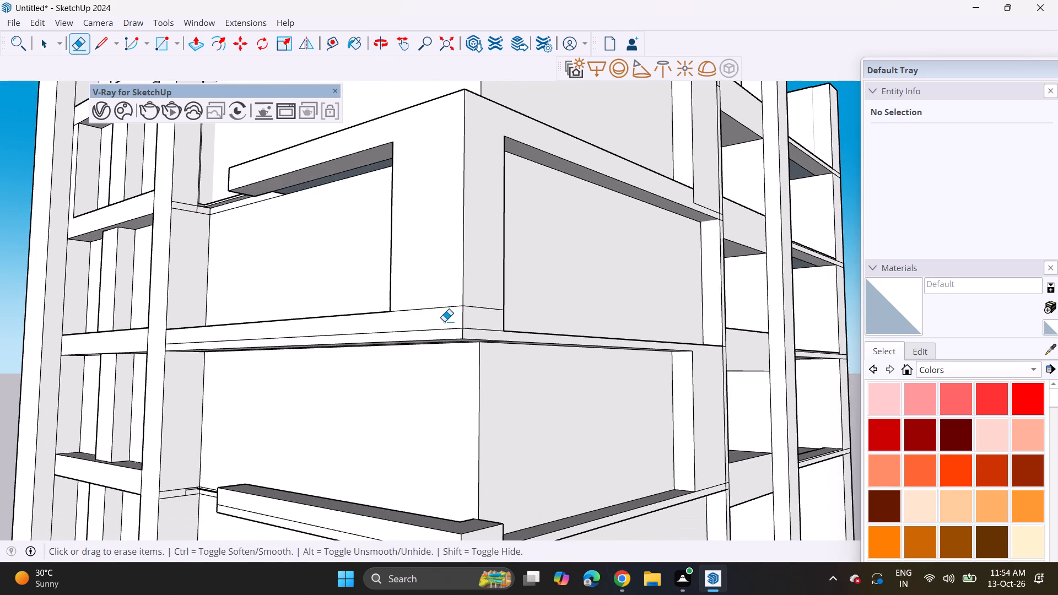
drag(447, 295, 450, 308)
drag(482, 302, 479, 316)
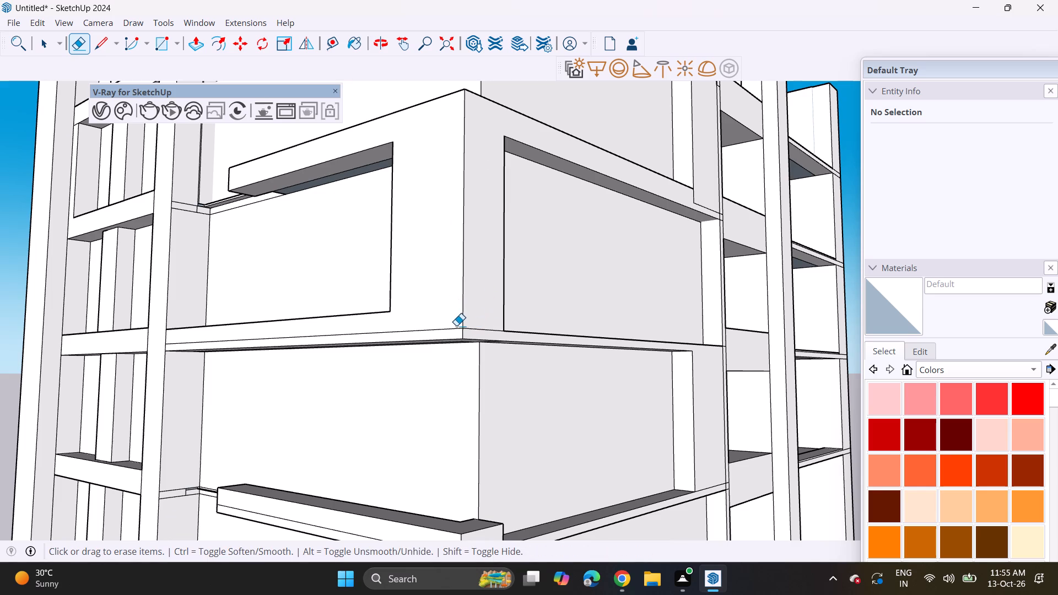
click(450, 328)
click(474, 330)
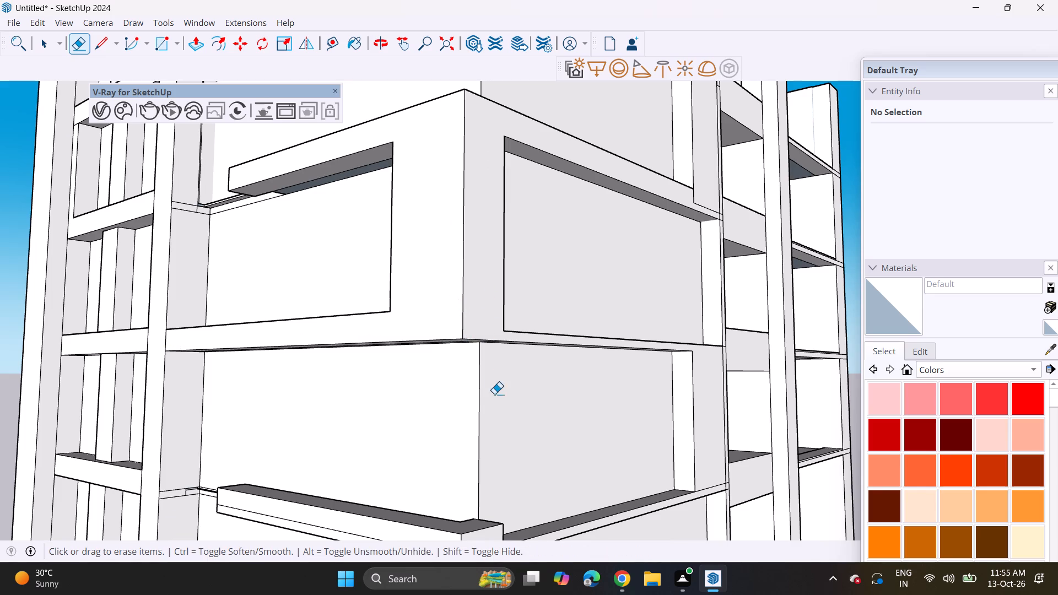
Raise the top face of the side ledge on the storey below level with its thicker front ledge.
middle_drag(487, 398, 440, 149)
scroll(532, 270, up, 1)
middle_drag(502, 315, 503, 371)
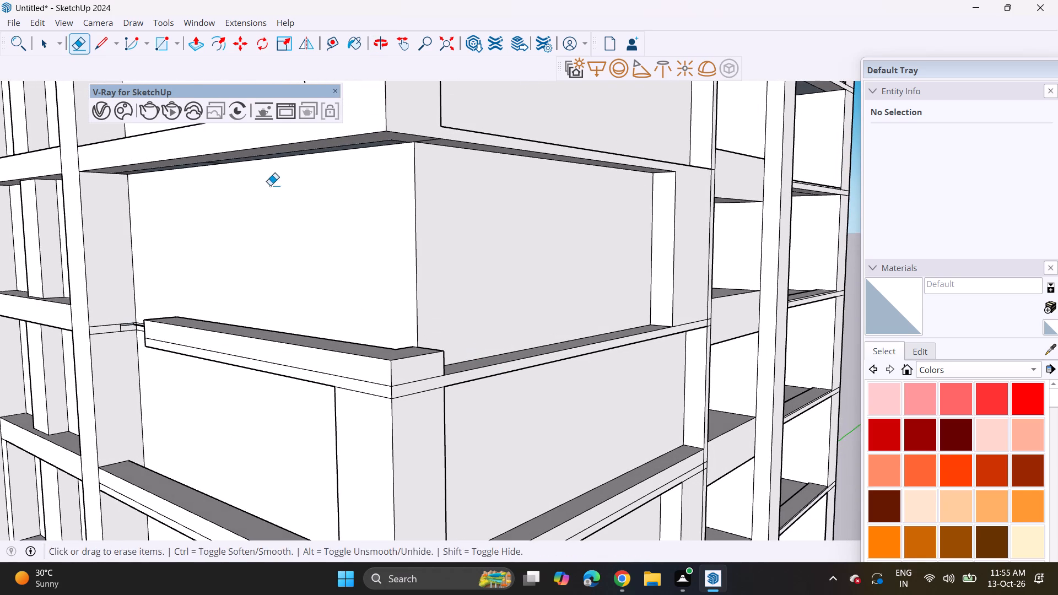
drag(195, 49, 206, 56)
click(197, 46)
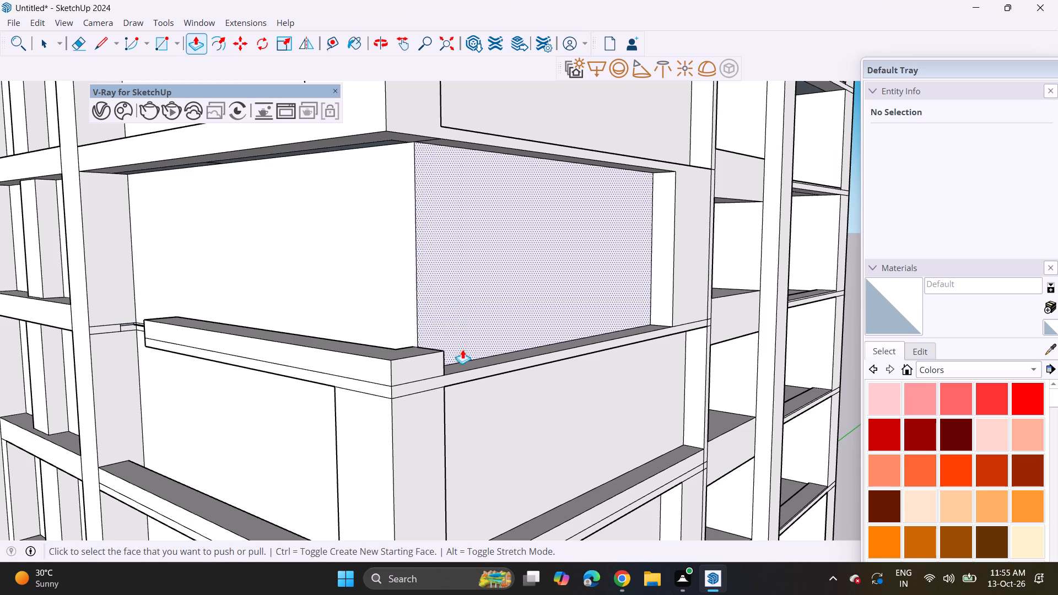
click(471, 368)
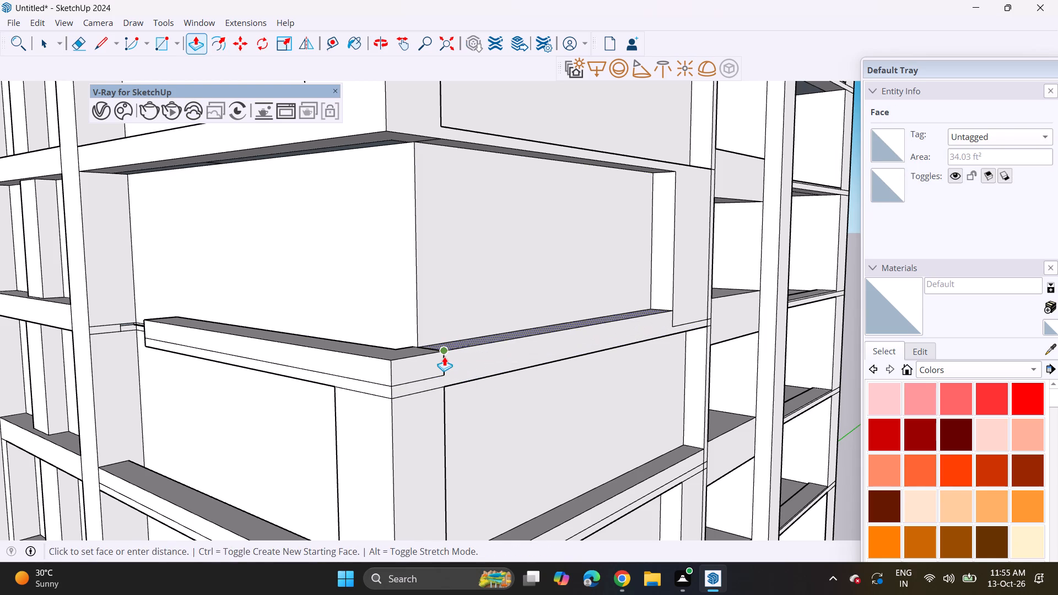
click(444, 356)
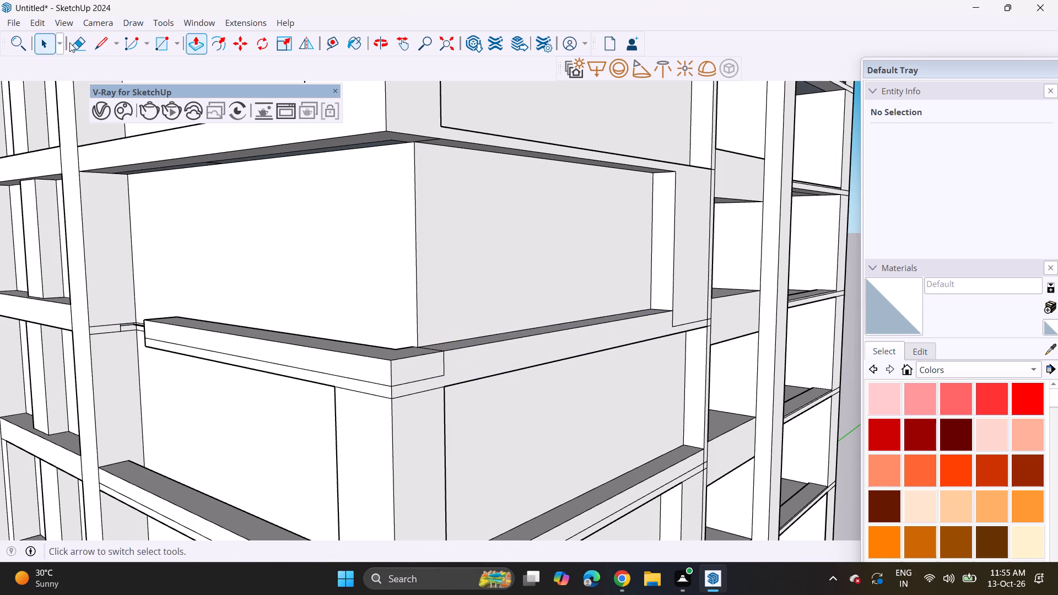
Erase the seam lines on that ledge's front, around its corner, and at the far jamb of the side opening.
click(83, 46)
drag(359, 374, 359, 382)
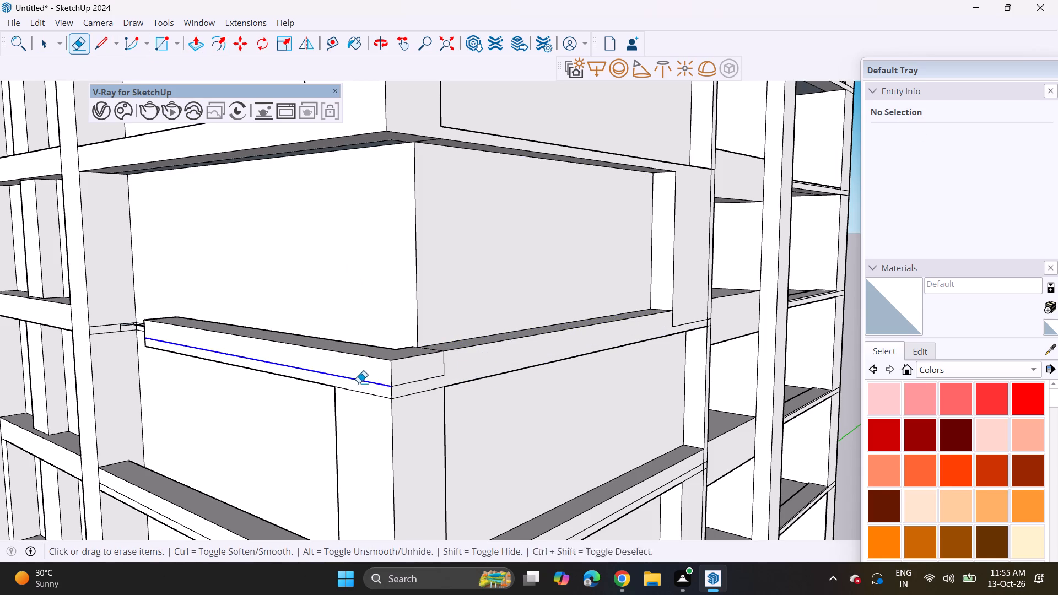
drag(359, 384, 365, 420)
drag(413, 389, 413, 412)
drag(439, 373, 457, 362)
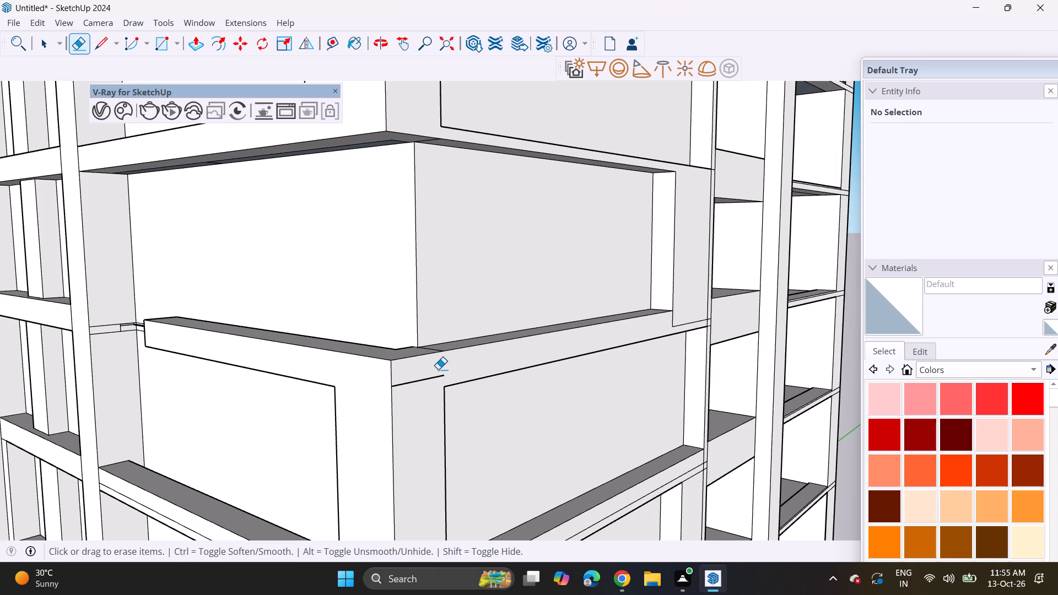
drag(429, 378, 432, 399)
click(697, 317)
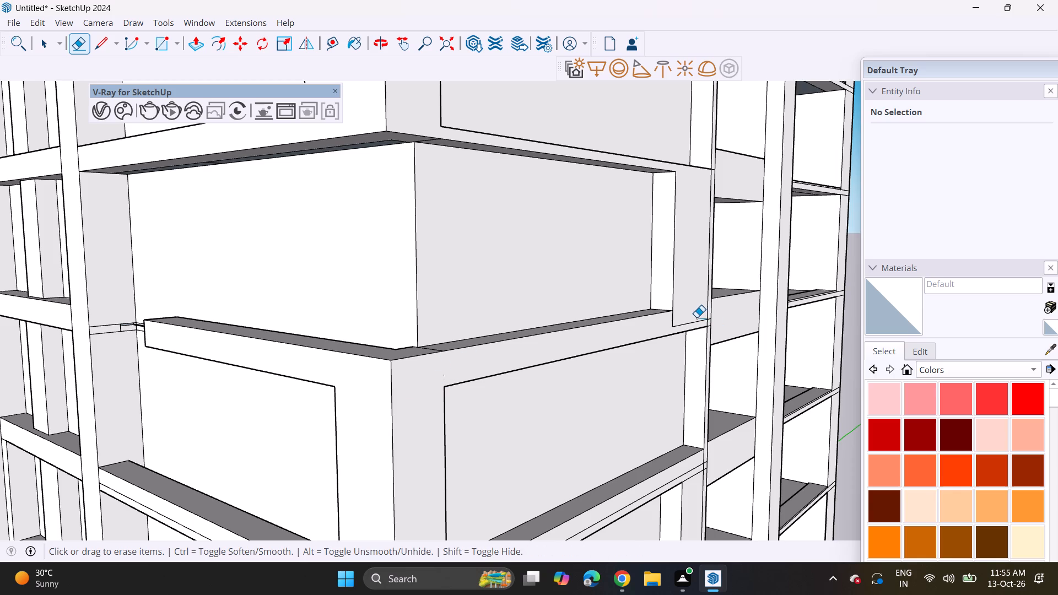
click(696, 324)
drag(699, 317, 699, 326)
drag(670, 322, 663, 329)
click(673, 322)
drag(673, 322, 661, 326)
Erase the horizontal seam lines on the front and side faces of the next two corner ledges below.
scroll(625, 343, down, 3)
middle_drag(546, 416, 517, 115)
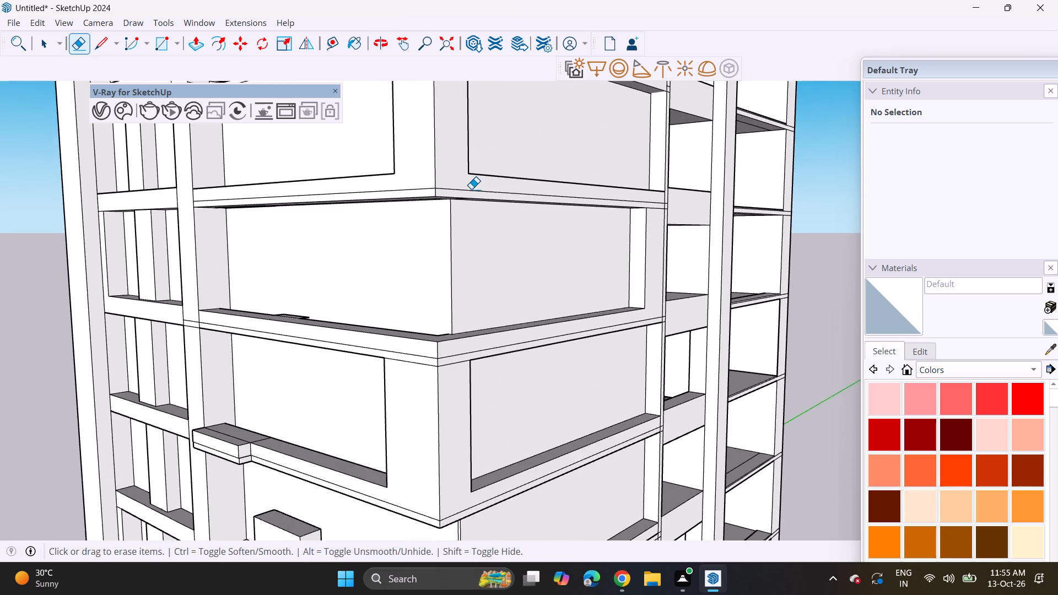
scroll(471, 189, up, 3)
click(468, 190)
click(402, 191)
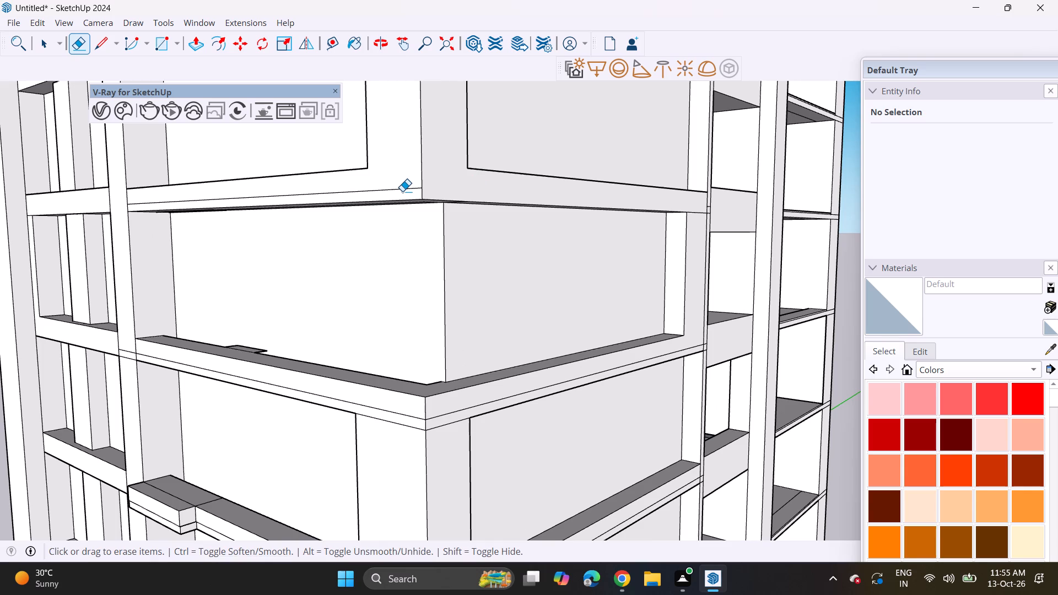
click(402, 191)
drag(405, 177, 408, 192)
drag(447, 405, 442, 418)
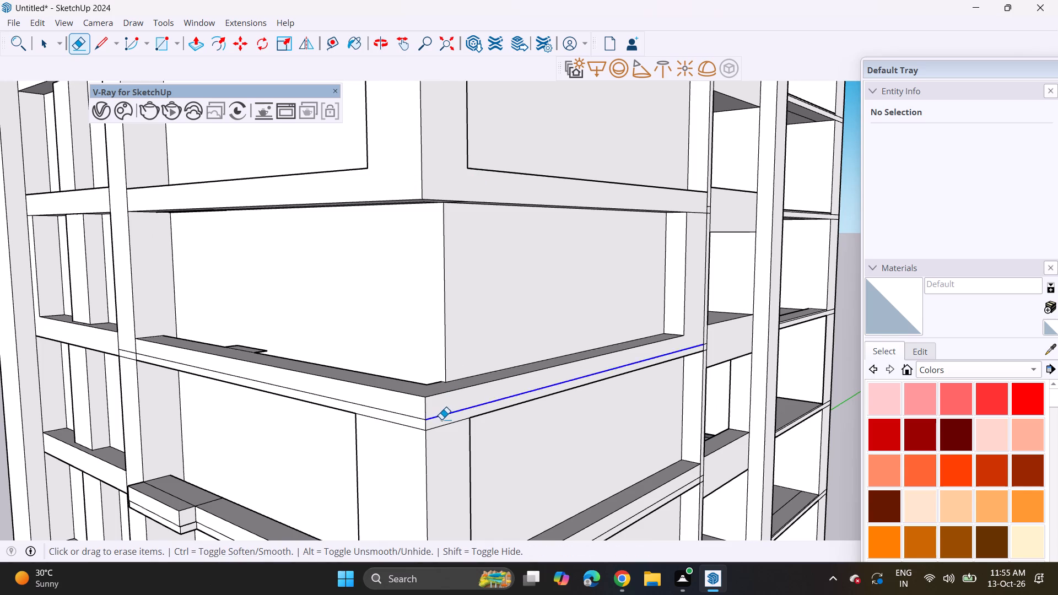
drag(436, 419, 440, 443)
drag(418, 418, 413, 430)
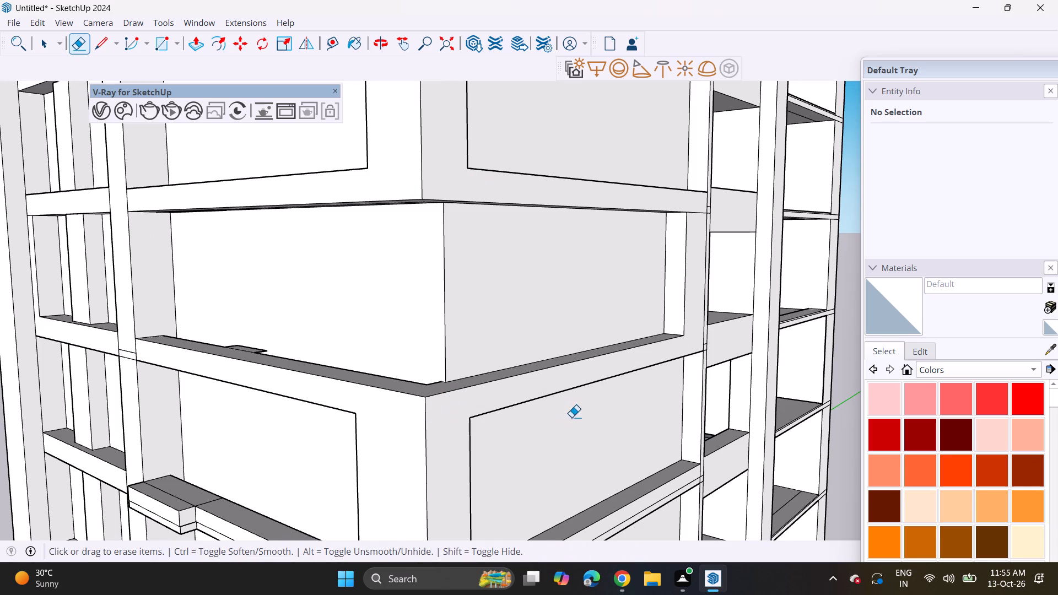
Erase the horizontal seam lines on the side and front faces of the corner ledge above the parapet-block ledge.
scroll(571, 417, down, 3)
shift+middle_drag(517, 438, 476, 166)
click(429, 271)
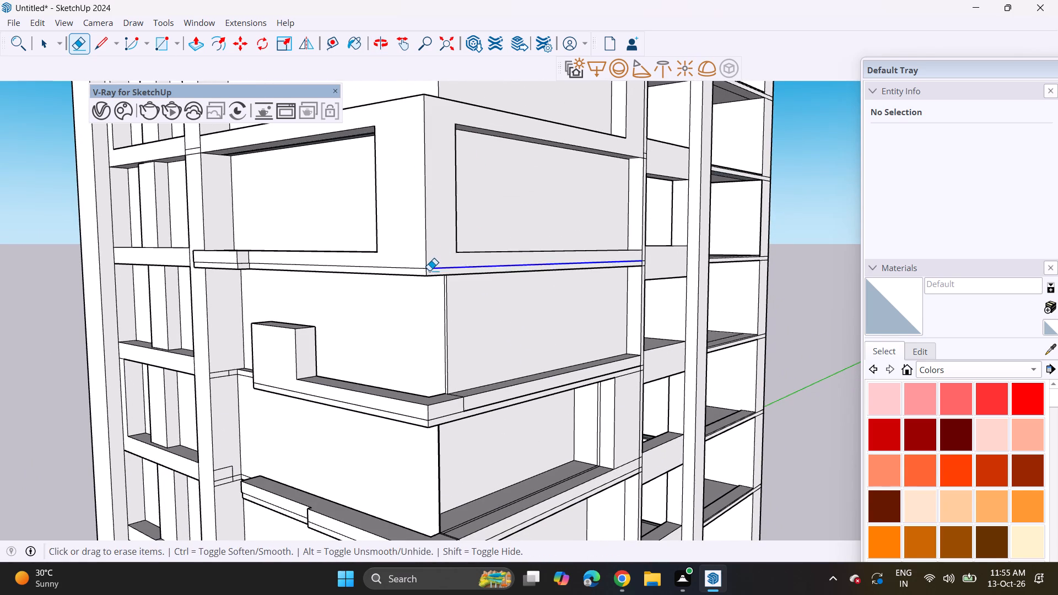
click(423, 270)
Erase the short vertical seam on the side and the horizontal seam along the front of the ledge carrying the parapet block.
scroll(455, 392, up, 2)
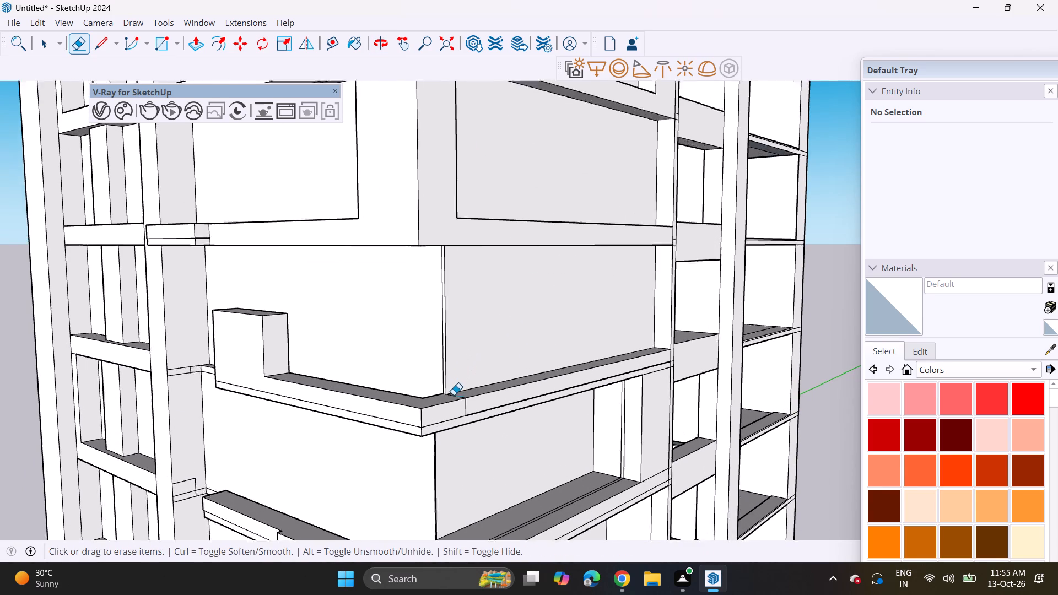
scroll(454, 395, up, 1)
drag(459, 413, 472, 400)
click(472, 405)
drag(472, 409, 472, 420)
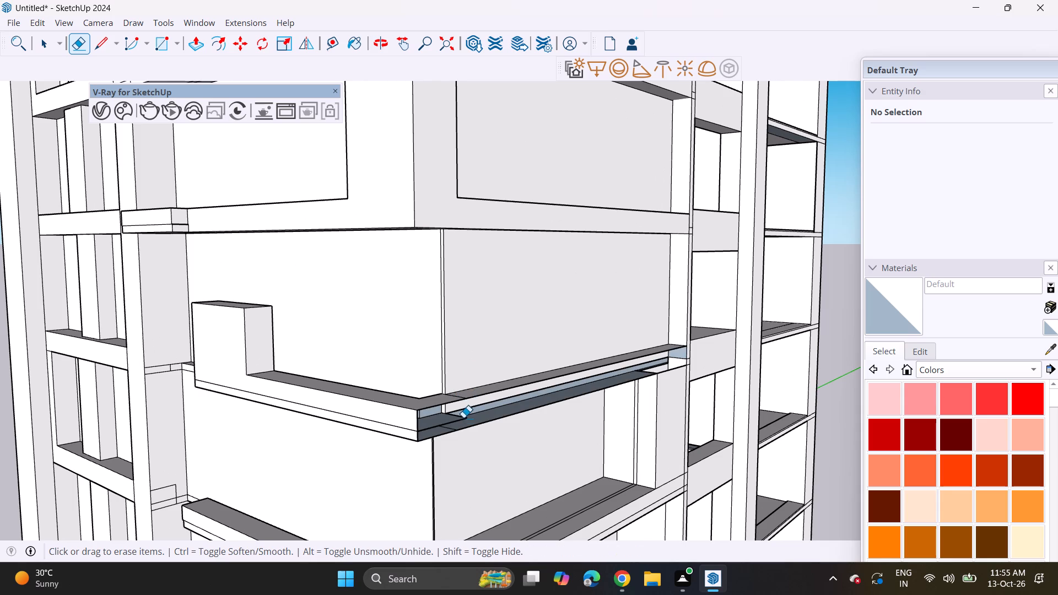
key(ctrl+z)
click(430, 423)
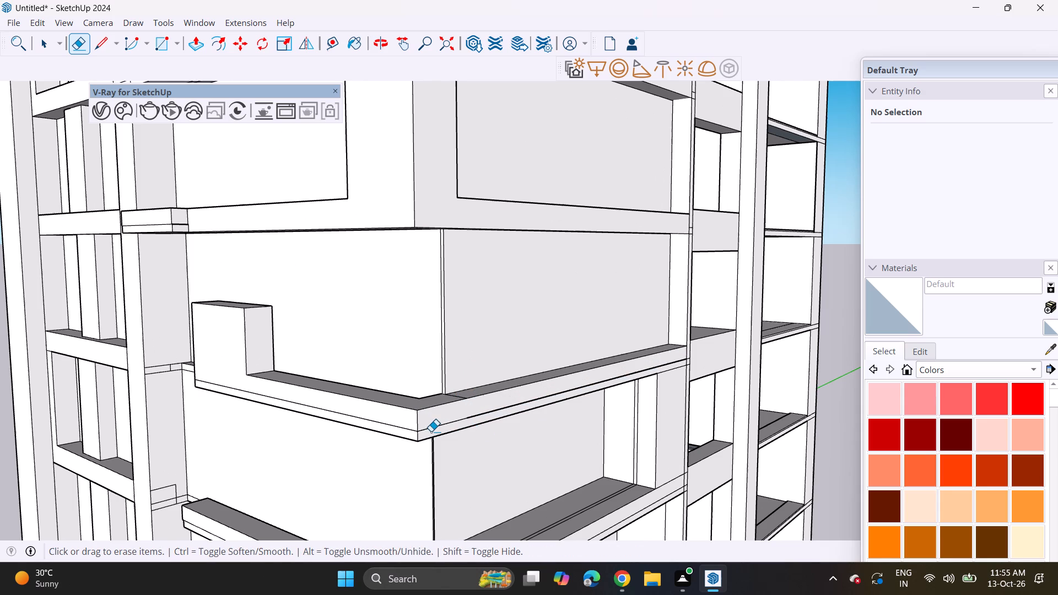
click(431, 431)
click(433, 424)
click(433, 430)
drag(406, 426, 407, 434)
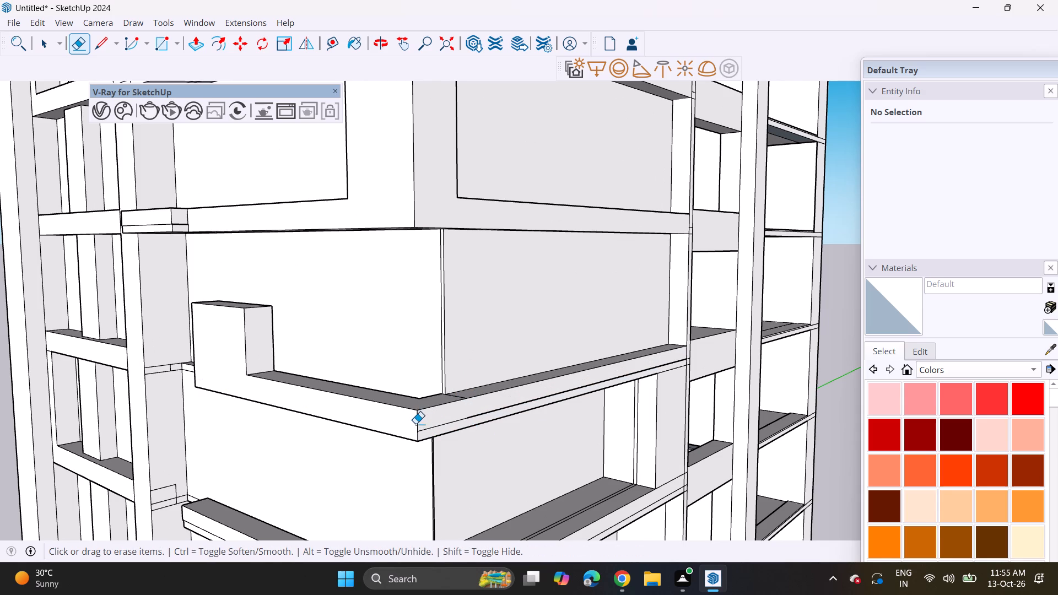
click(415, 424)
drag(424, 426, 428, 434)
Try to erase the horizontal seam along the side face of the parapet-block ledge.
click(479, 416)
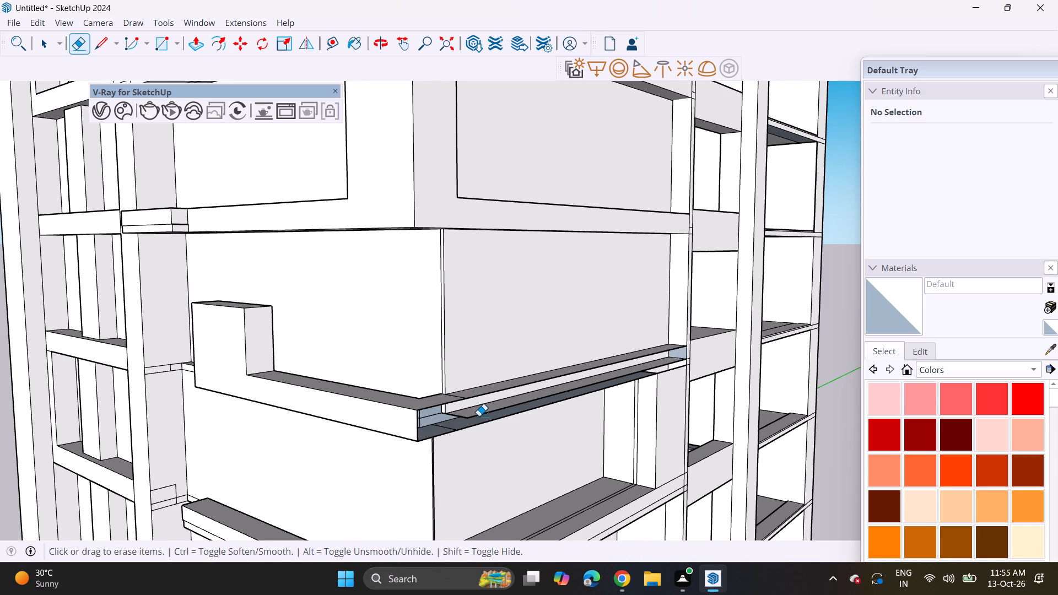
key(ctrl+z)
Push the upper strip of that ledge's side face inward to the wall plane, about 1' 7 9/16".
middle_drag(469, 450, 460, 456)
scroll(487, 428, up, 7)
middle_drag(480, 426, 465, 349)
scroll(470, 375, up, 4)
scroll(447, 269, up, 3)
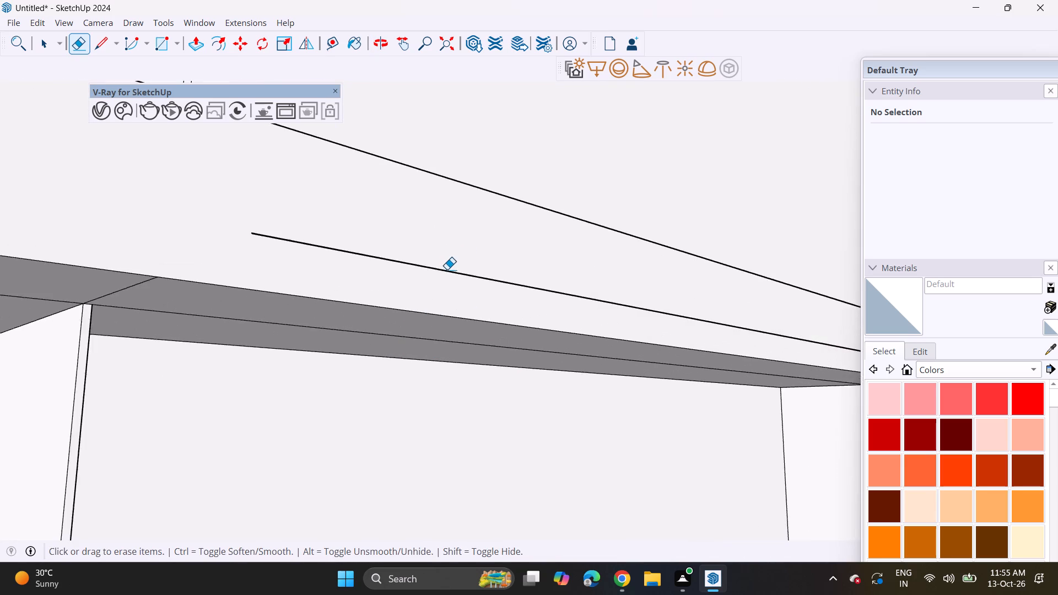
scroll(447, 269, up, 3)
key(p)
click(428, 293)
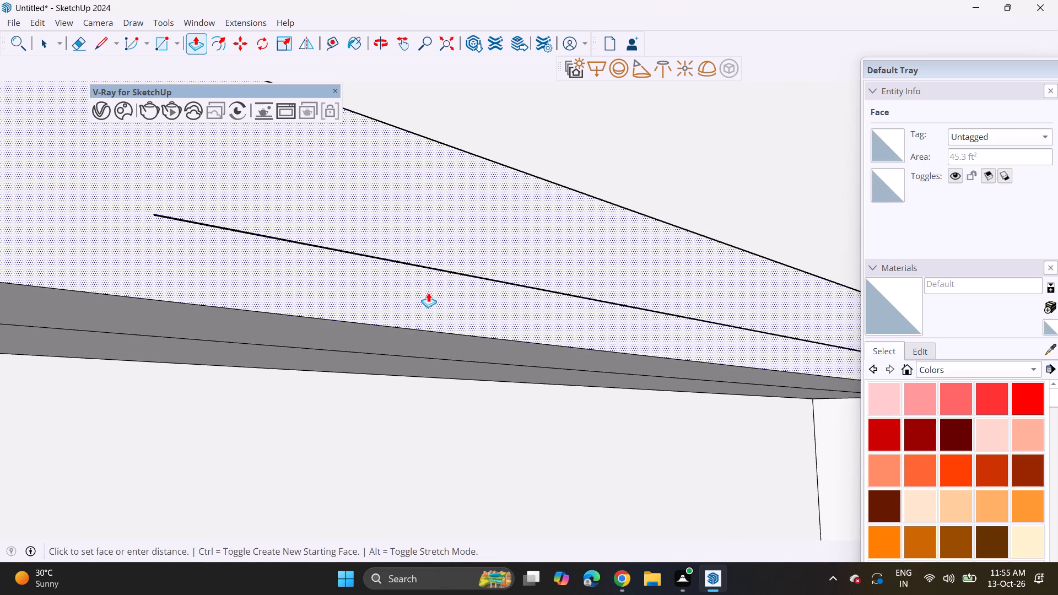
click(298, 304)
Pull the recessed side strip back out from the wall and extend its end face to the front ledge face.
scroll(256, 276, down, 16)
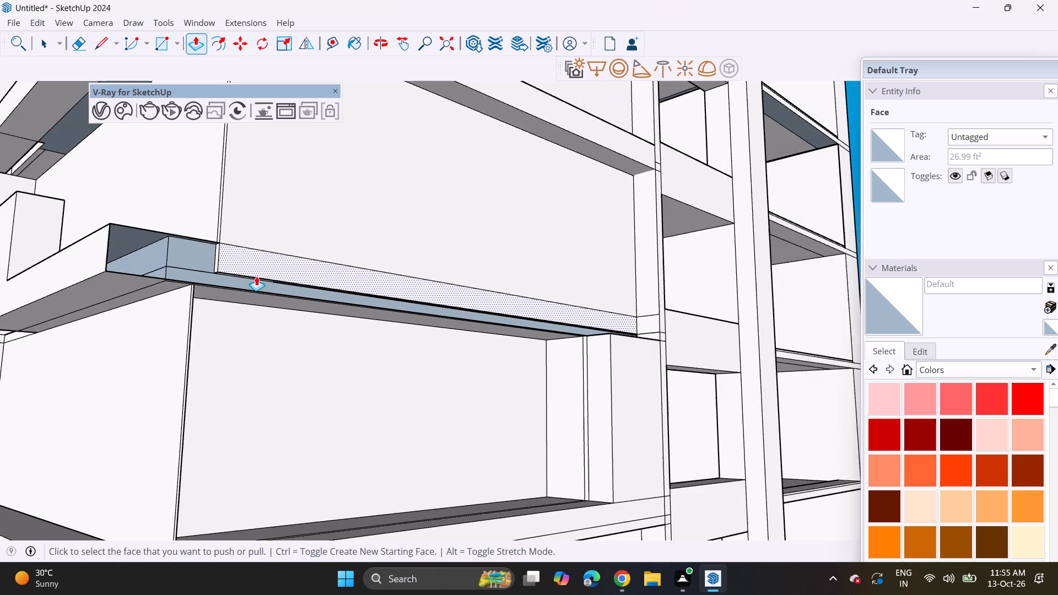
middle_drag(256, 276, 95, 356)
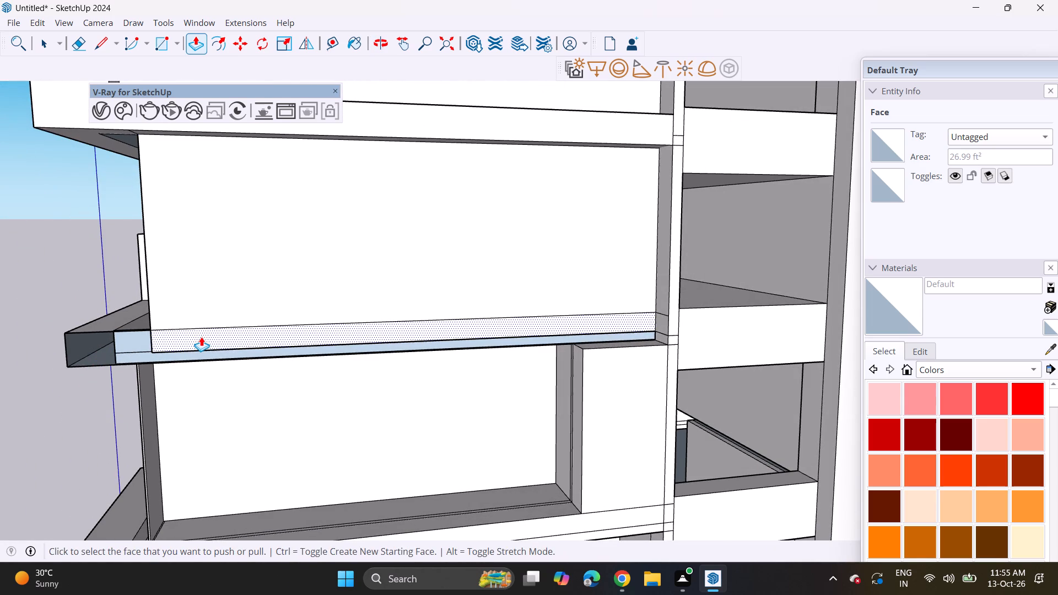
click(201, 337)
middle_drag(202, 347, 466, 296)
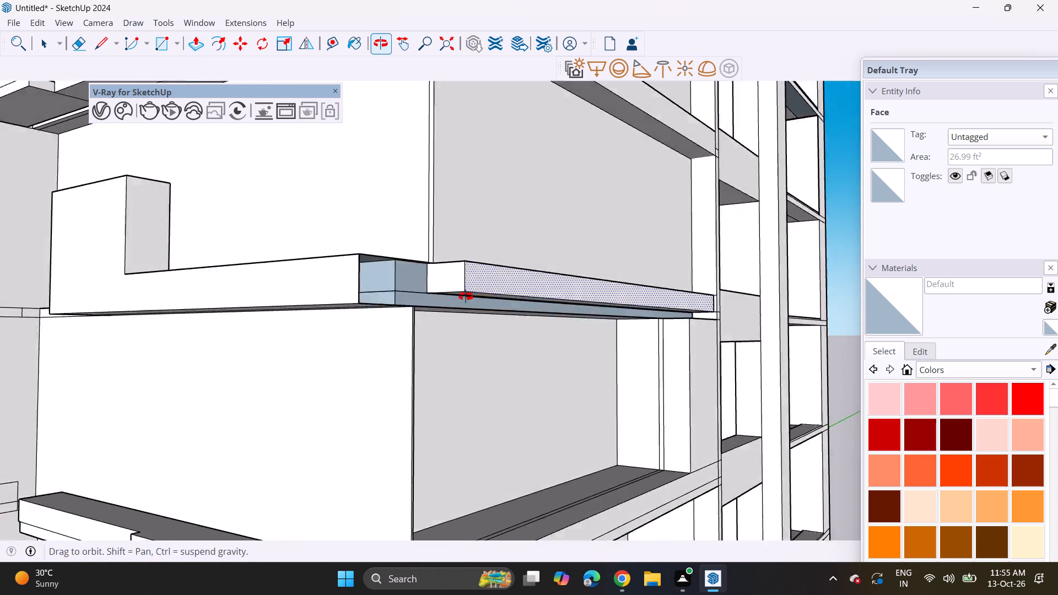
middle_drag(466, 296, 498, 296)
click(687, 512)
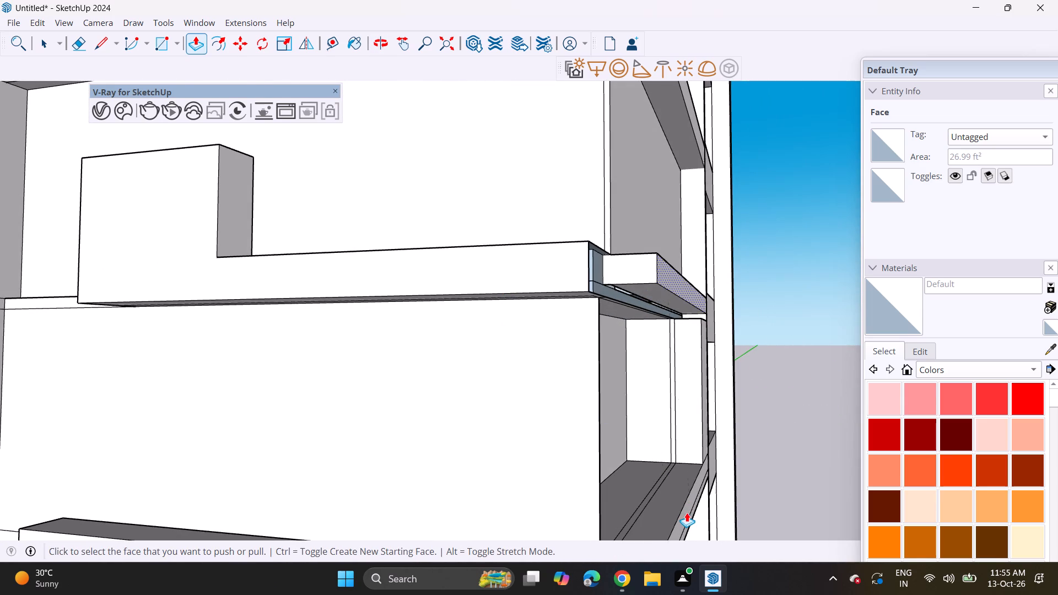
click(647, 257)
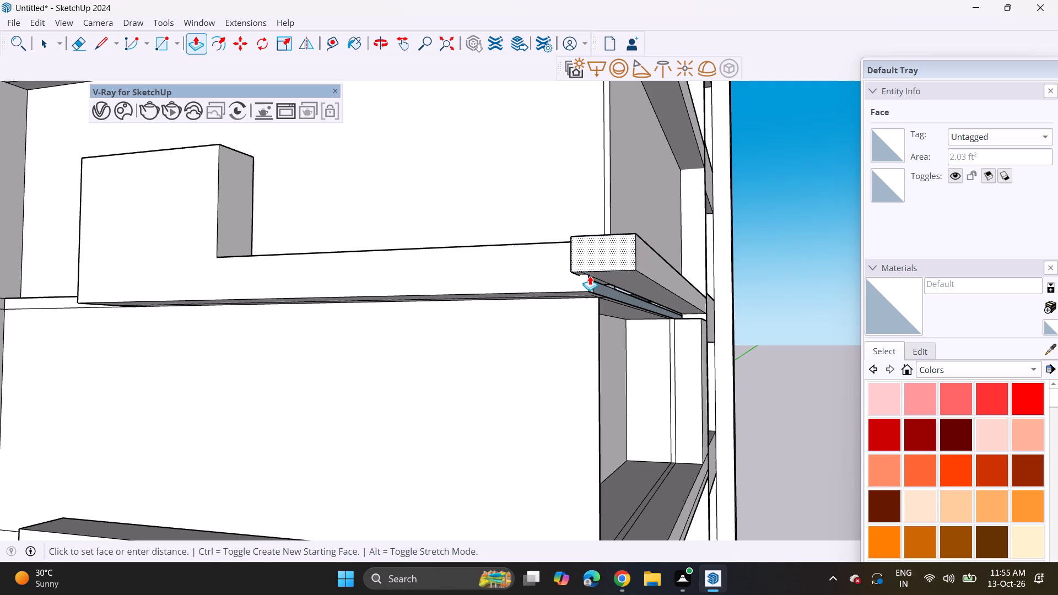
click(586, 284)
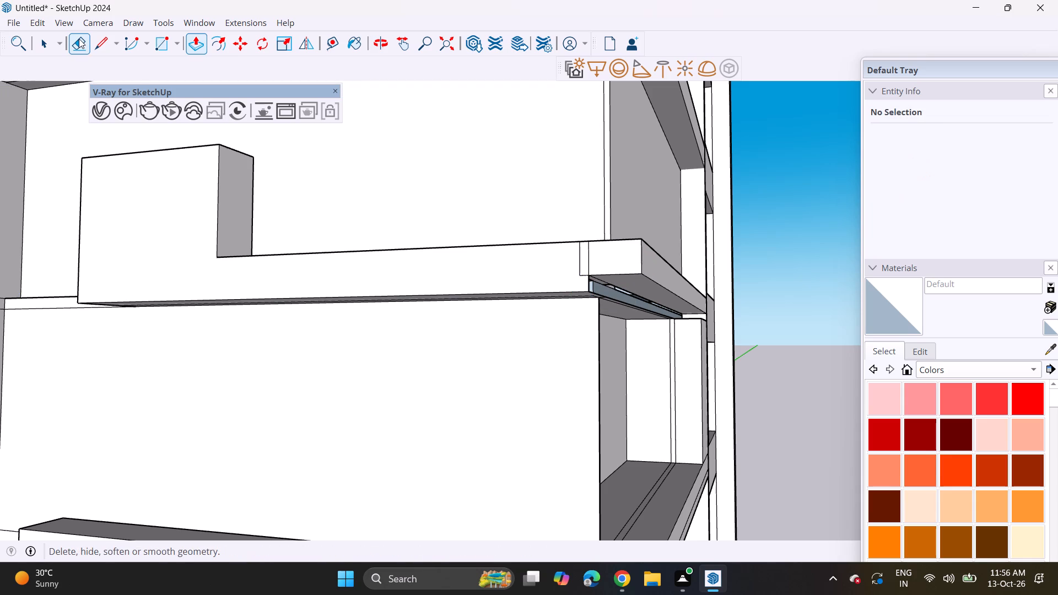
Erase the two short vertical seam lines on the ledge's front face near the rebuilt corner.
drag(79, 39, 90, 49)
drag(579, 262, 563, 275)
drag(587, 263, 562, 269)
drag(577, 276, 576, 281)
click(577, 283)
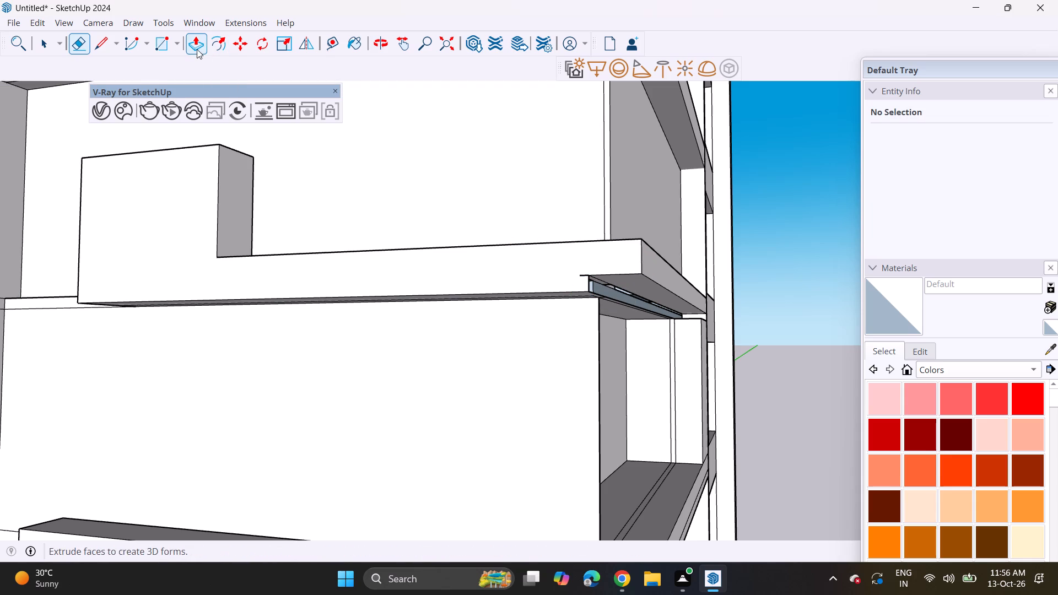
Pull the underside of the rebuilt side ledge down level with the bottom of the front ledge.
drag(197, 49, 203, 51)
middle_drag(546, 269, 535, 207)
click(645, 256)
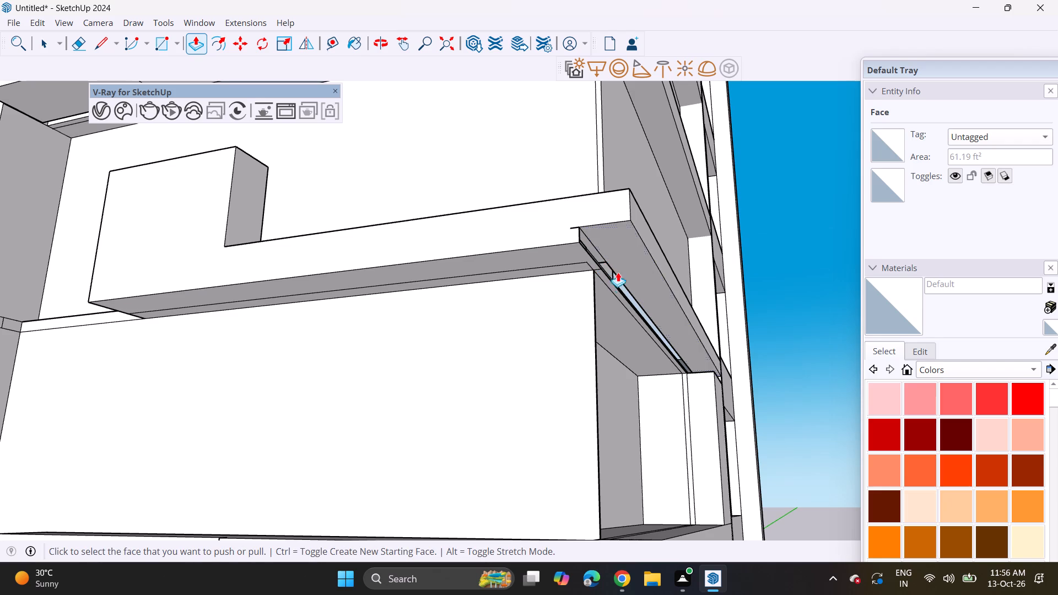
click(622, 254)
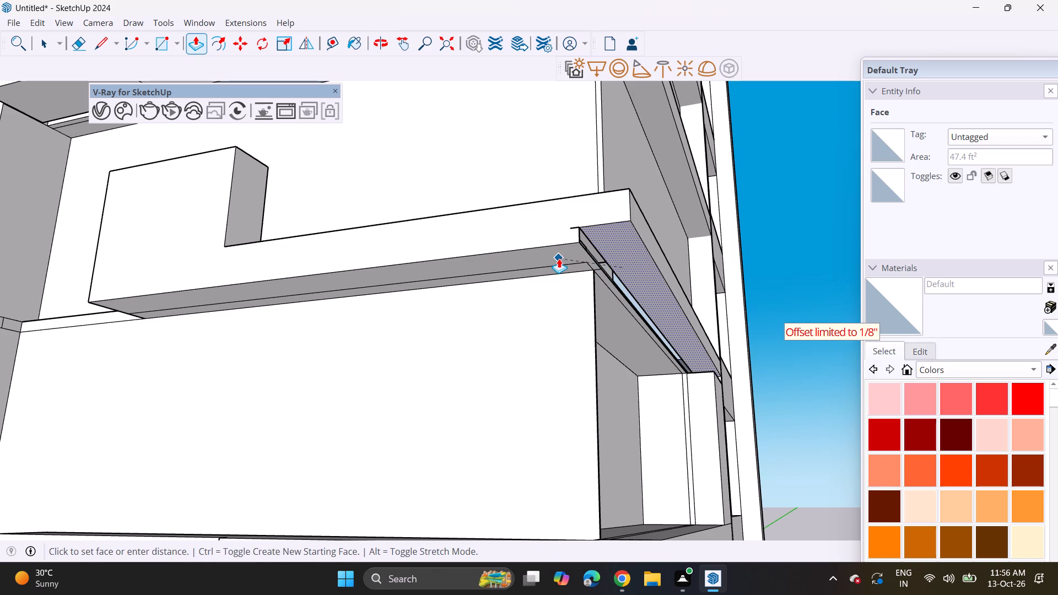
click(579, 247)
middle_drag(611, 261, 605, 266)
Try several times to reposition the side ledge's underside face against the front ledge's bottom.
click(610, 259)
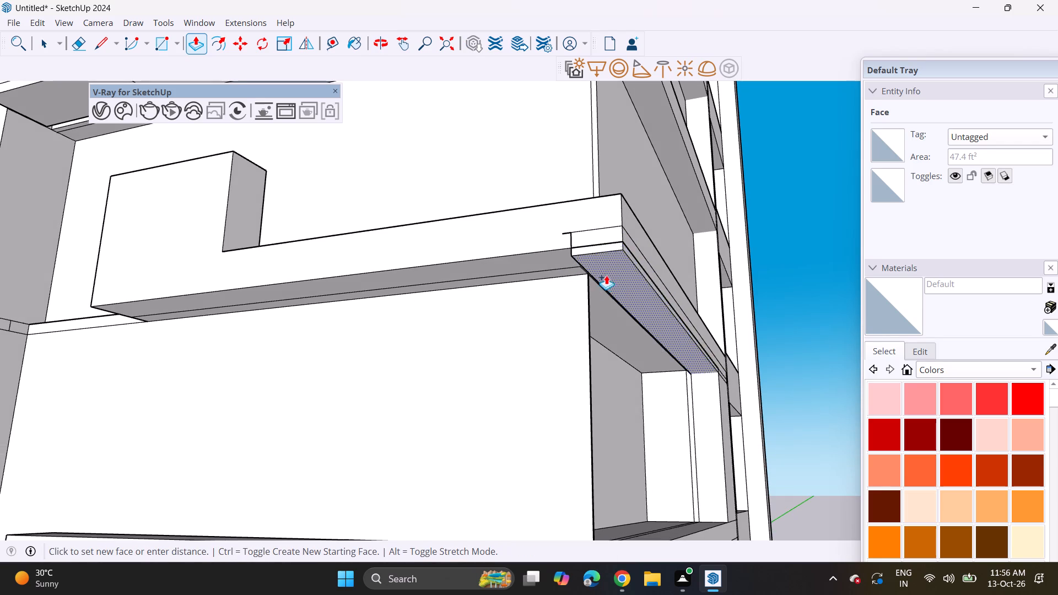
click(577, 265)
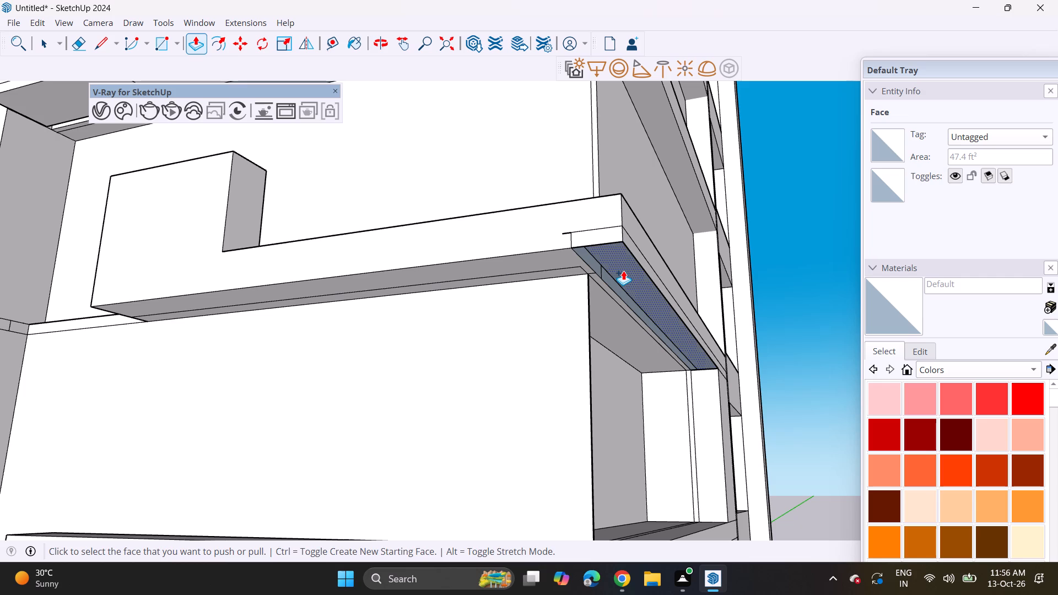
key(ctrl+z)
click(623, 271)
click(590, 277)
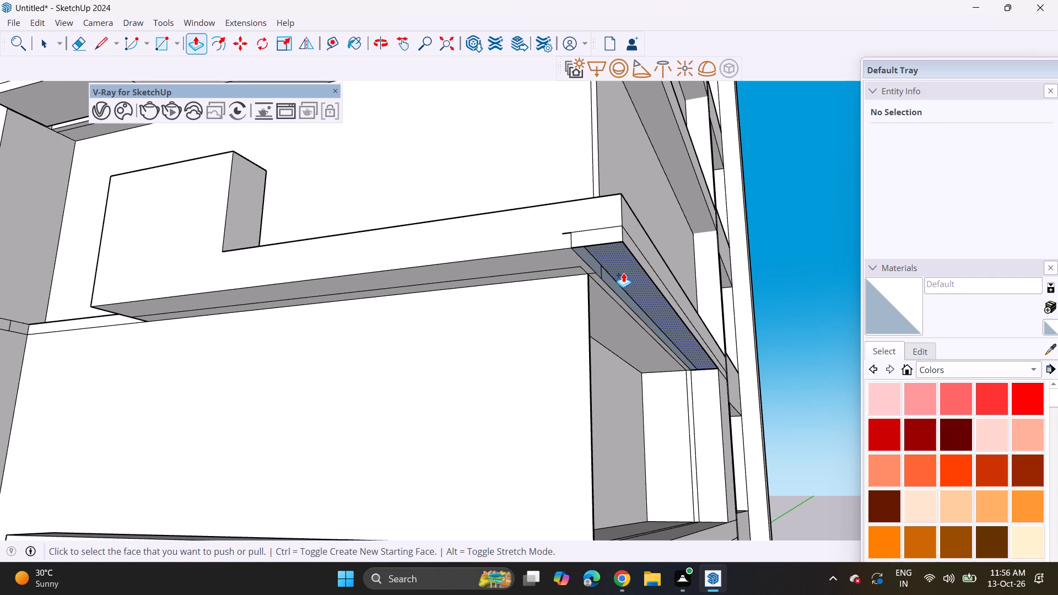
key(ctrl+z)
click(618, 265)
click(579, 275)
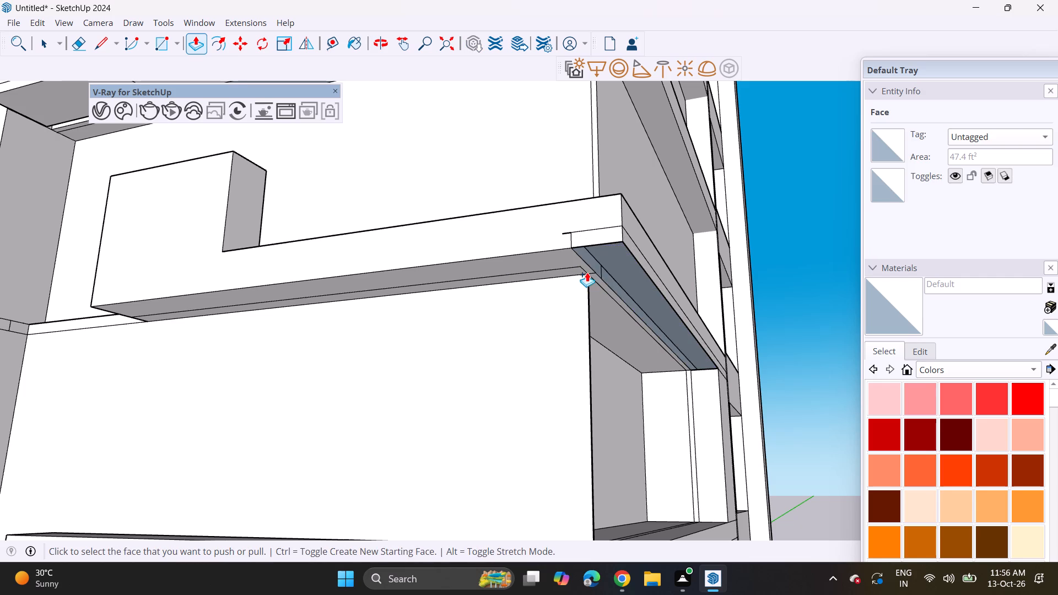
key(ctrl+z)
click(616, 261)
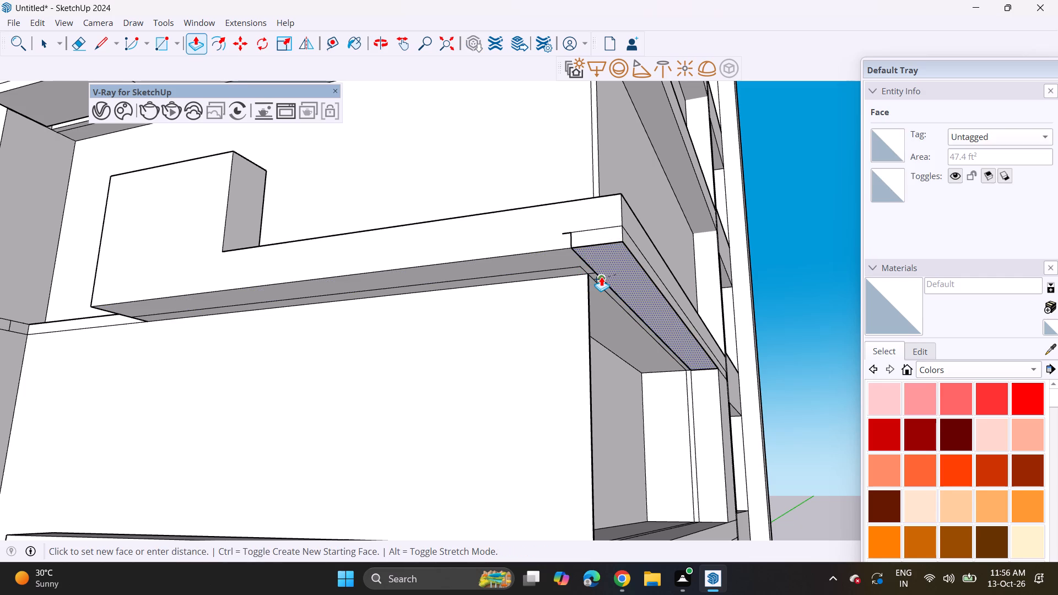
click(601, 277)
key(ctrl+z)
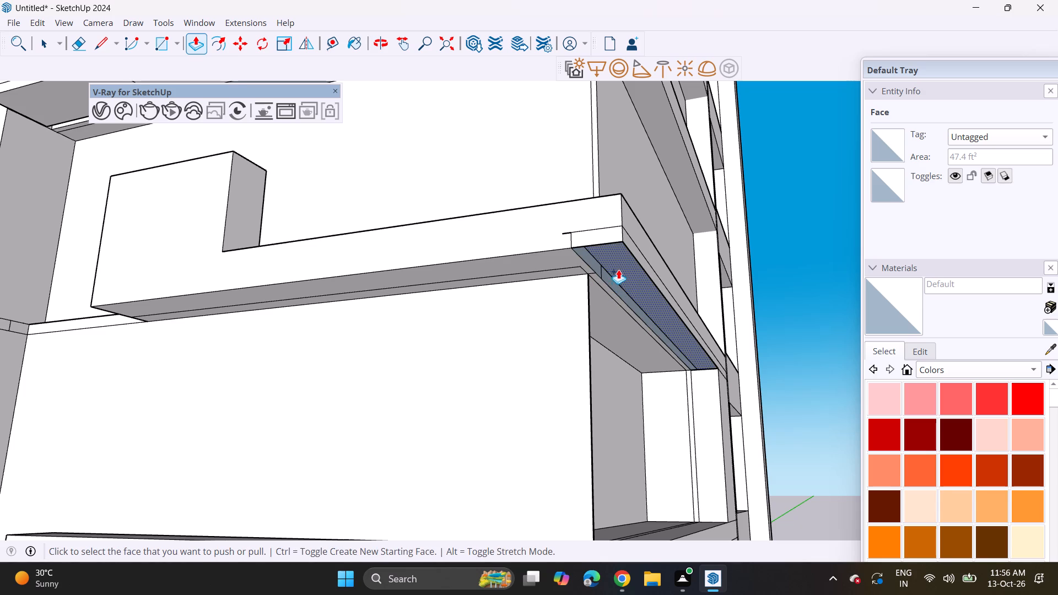
Push the underside face of the side ledge by 6".
click(618, 269)
click(624, 269)
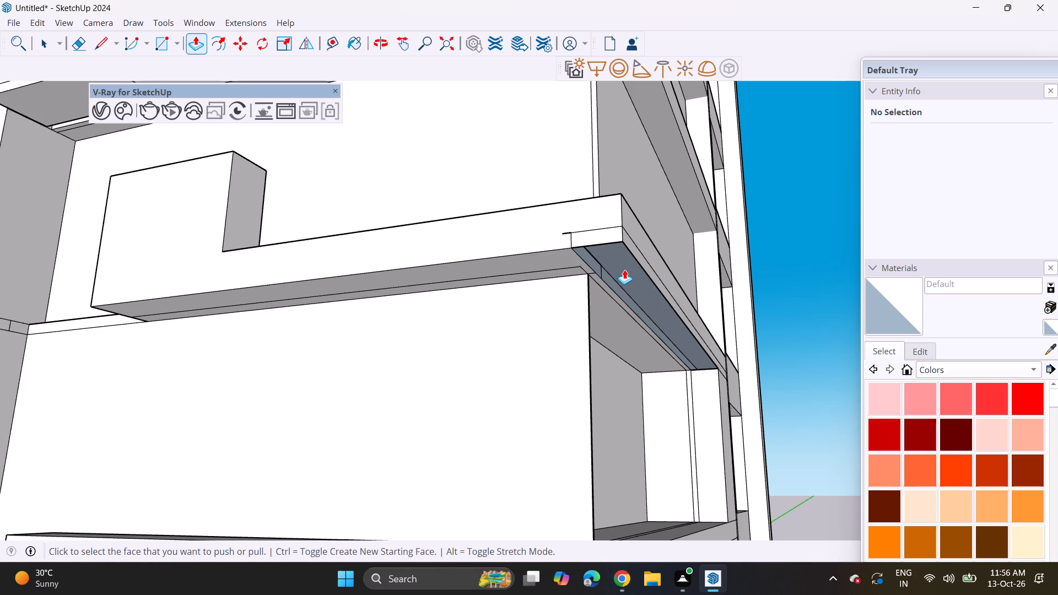
click(625, 269)
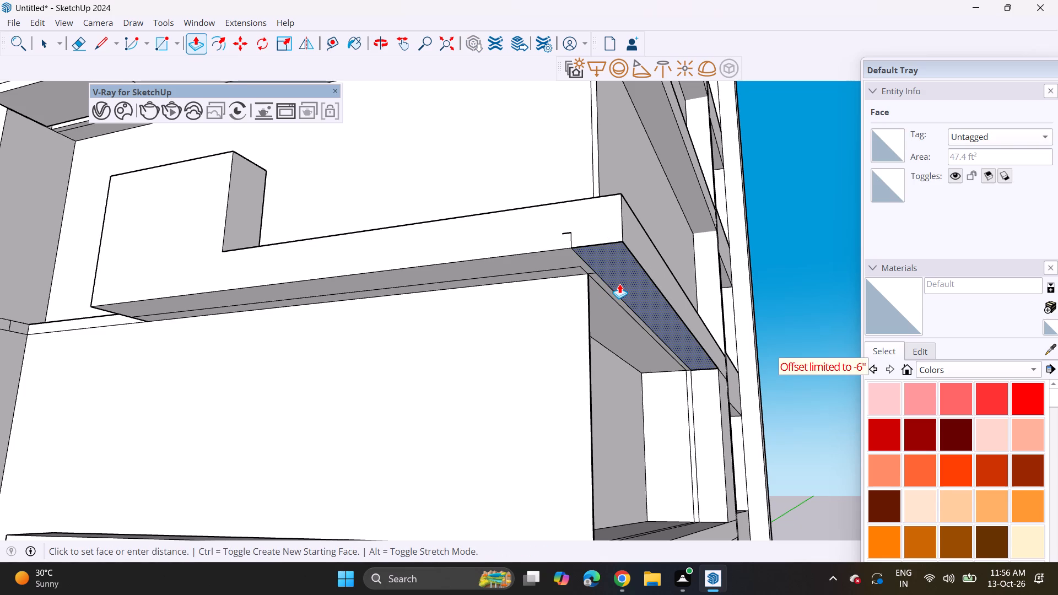
click(619, 284)
Extrude the small end face at the far jamb about 29' along the side ledge's underside to the front corner.
middle_drag(641, 290, 390, 353)
scroll(390, 354, down, 6)
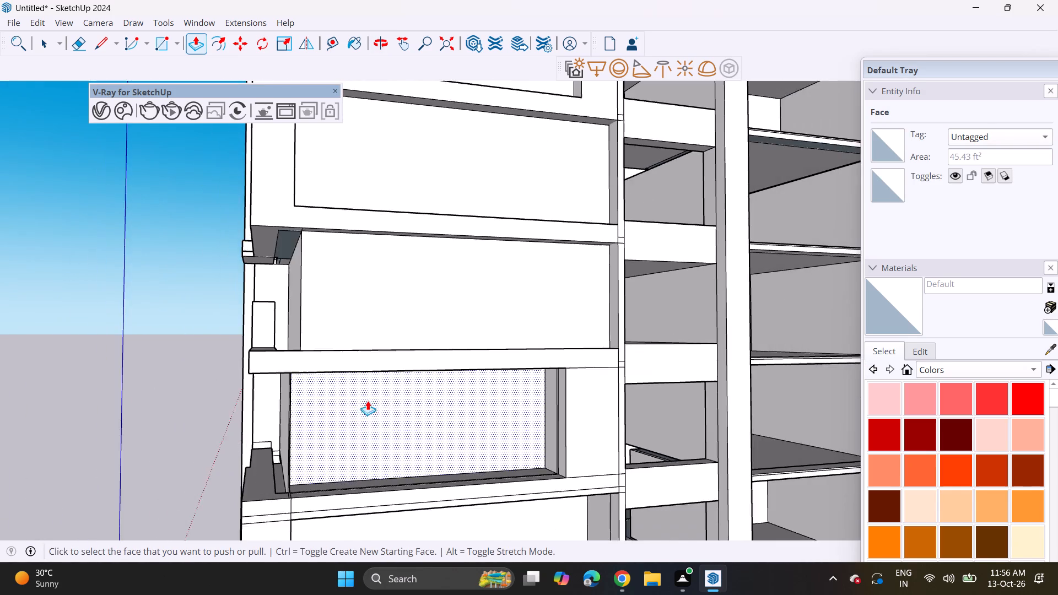
middle_drag(350, 415, 439, 359)
scroll(439, 359, down, 5)
middle_drag(425, 363, 521, 338)
scroll(554, 324, up, 4)
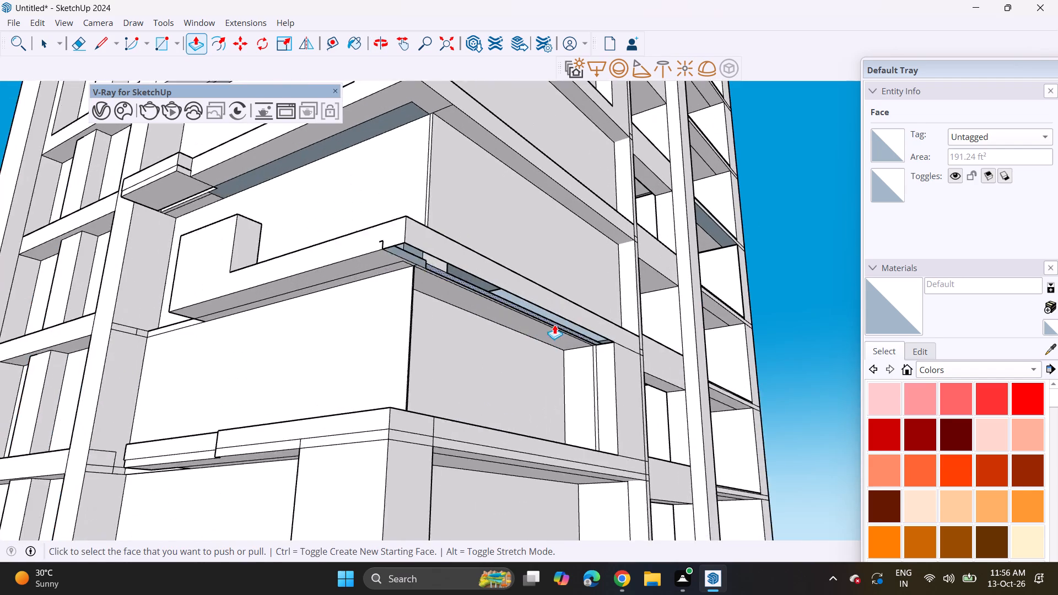
scroll(554, 324, up, 4)
middle_drag(548, 333, 649, 360)
scroll(660, 365, up, 3)
click(638, 351)
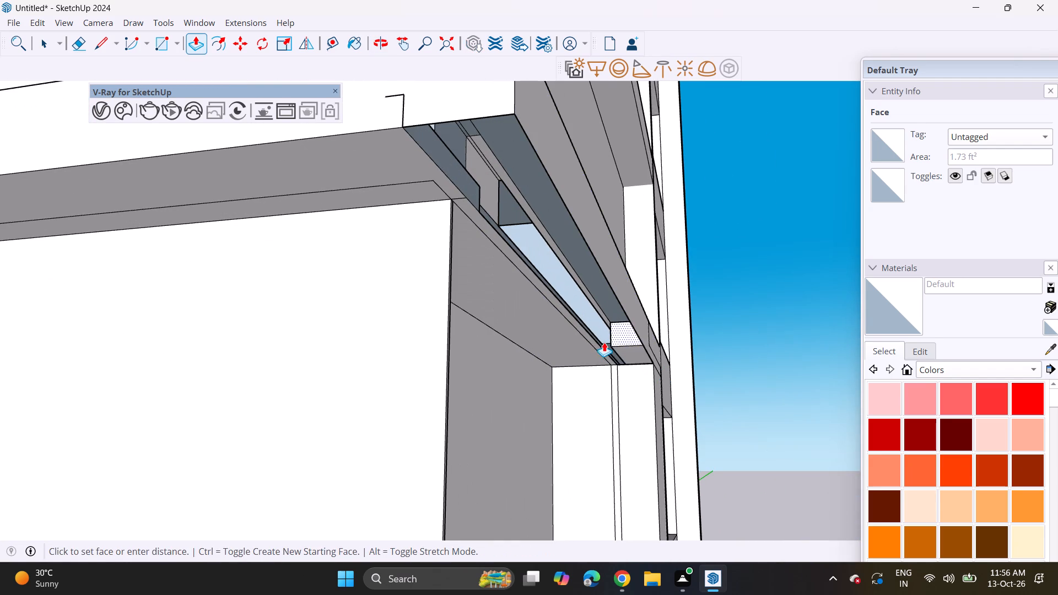
click(396, 124)
Push/pull the upper and lower end faces at the ledge corner to line up with the front ledge face.
middle_drag(446, 161, 585, 251)
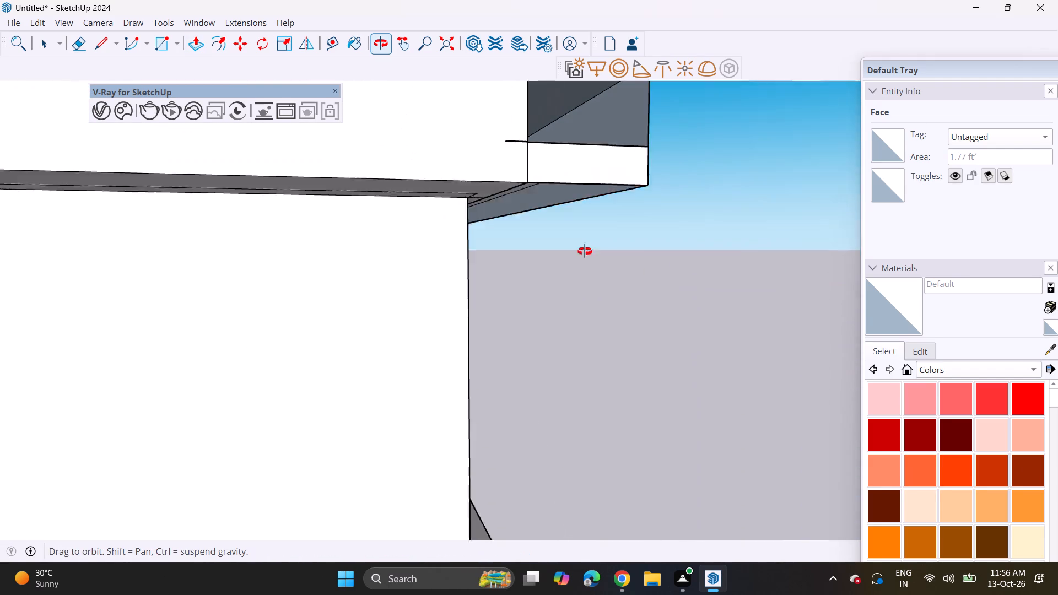
middle_drag(585, 251, 493, 276)
middle_drag(521, 178, 642, 225)
click(598, 148)
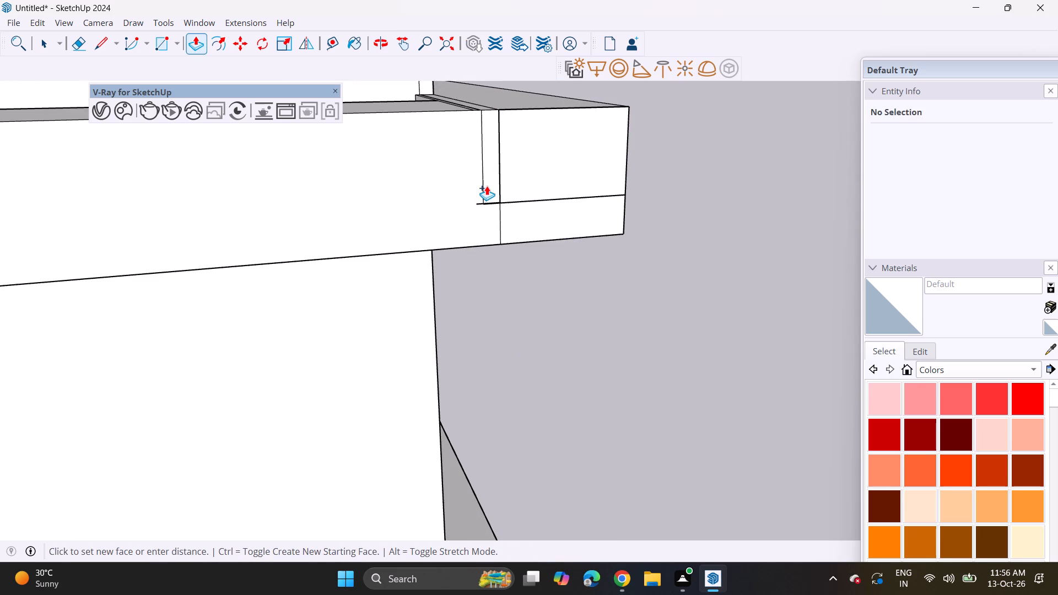
click(480, 188)
drag(612, 204, 609, 204)
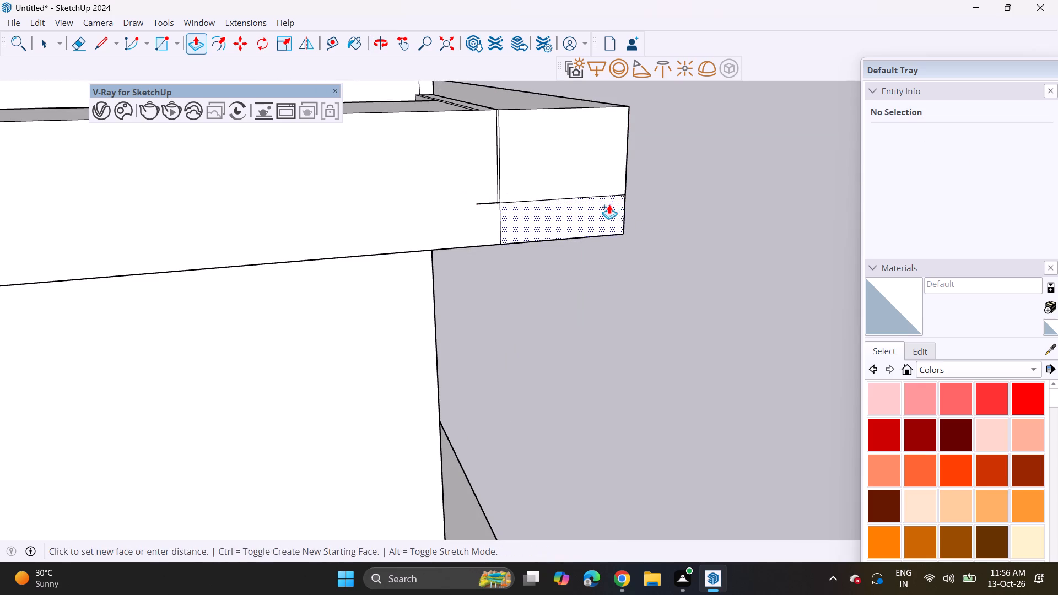
drag(609, 204, 598, 208)
Erase the horizontal and vertical seam lines and their leftover stubs on the side face of the upper ledge corner.
middle_drag(550, 197, 218, 198)
drag(83, 48, 88, 48)
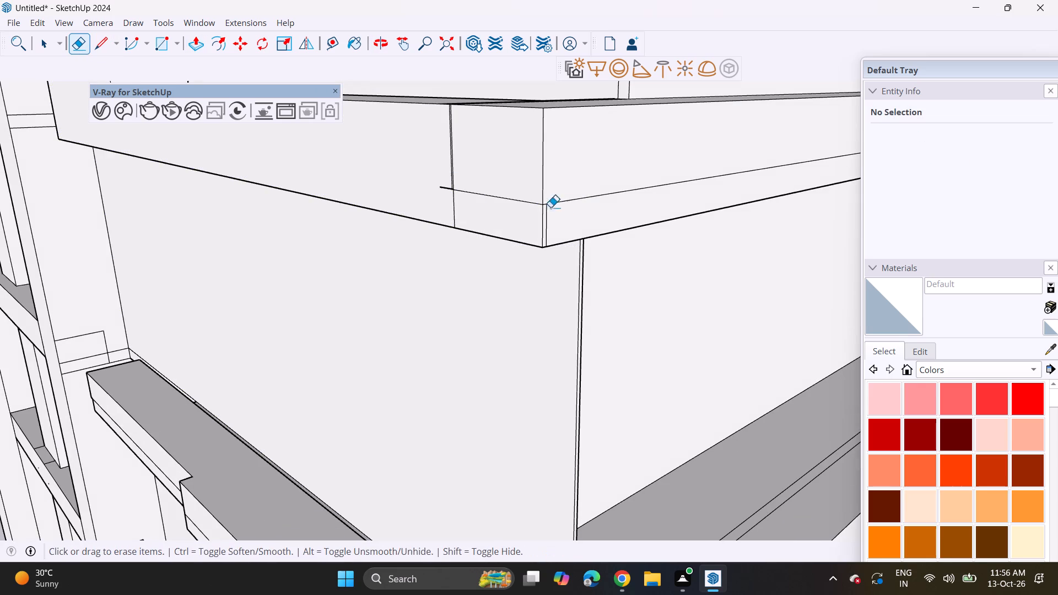
click(500, 192)
drag(500, 194, 501, 202)
drag(484, 183, 424, 177)
drag(435, 160, 444, 183)
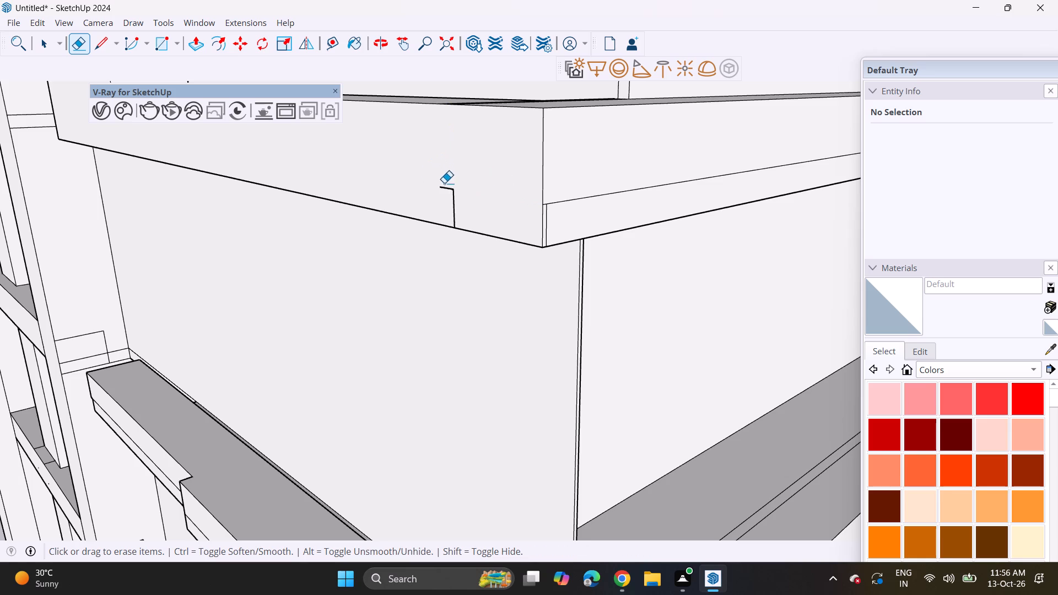
drag(447, 194, 455, 215)
drag(452, 196, 452, 204)
double_click(446, 187)
Erase the long seam along the upper ledge's front face and the short leftover edges beside its corner.
drag(557, 189, 564, 208)
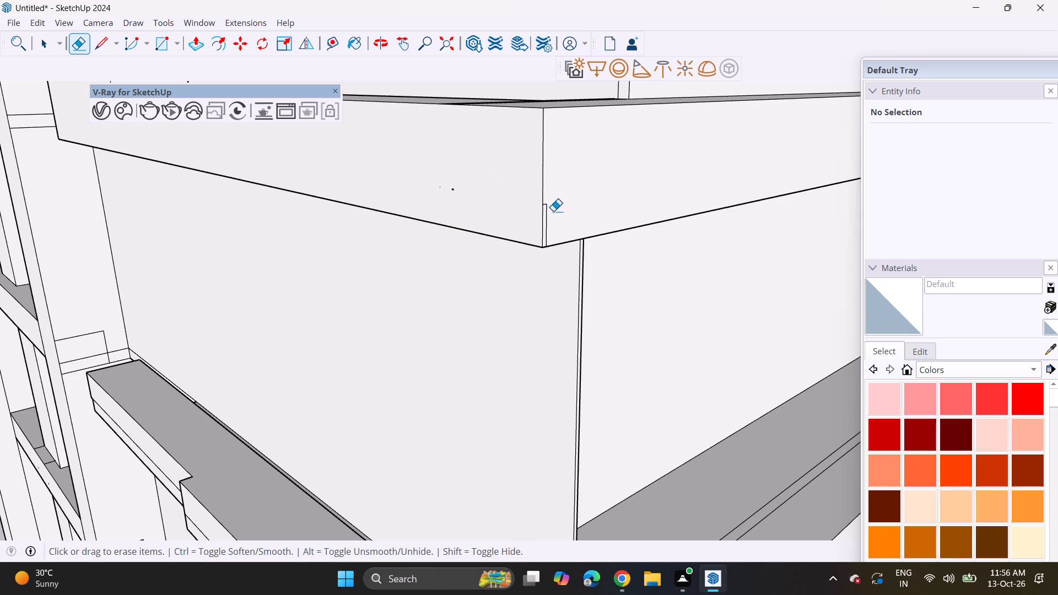
click(543, 226)
key(ctrl+z)
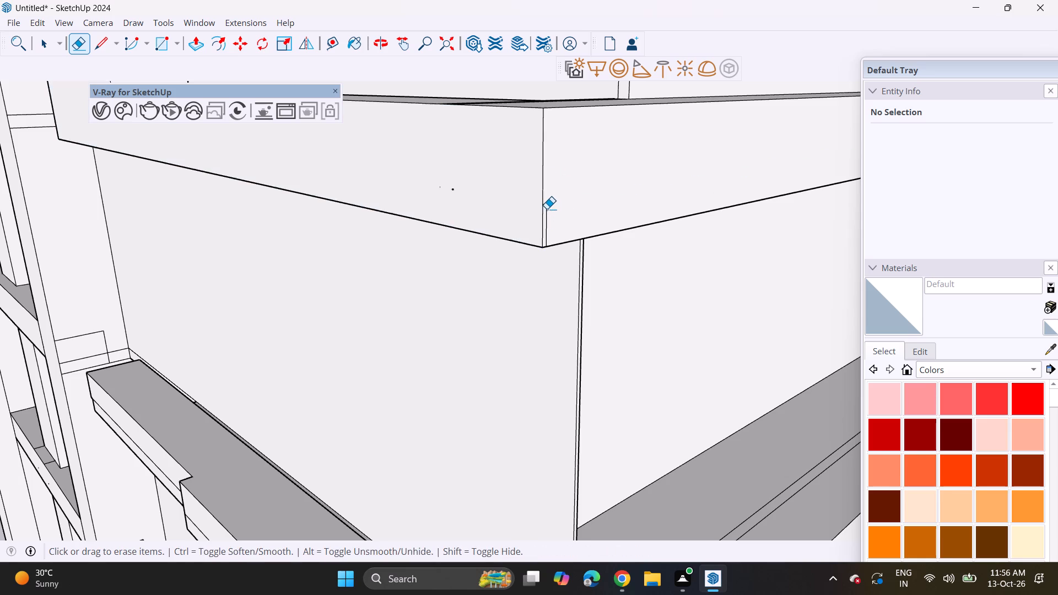
click(547, 208)
click(546, 205)
drag(469, 196, 450, 202)
drag(461, 187, 439, 196)
click(442, 180)
drag(442, 180, 441, 191)
drag(458, 180, 446, 195)
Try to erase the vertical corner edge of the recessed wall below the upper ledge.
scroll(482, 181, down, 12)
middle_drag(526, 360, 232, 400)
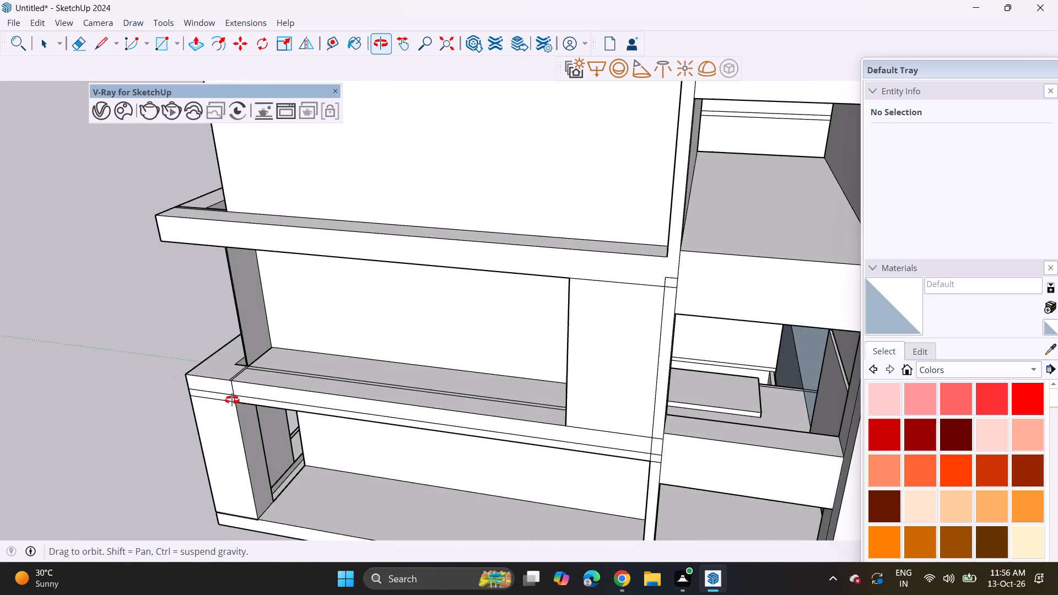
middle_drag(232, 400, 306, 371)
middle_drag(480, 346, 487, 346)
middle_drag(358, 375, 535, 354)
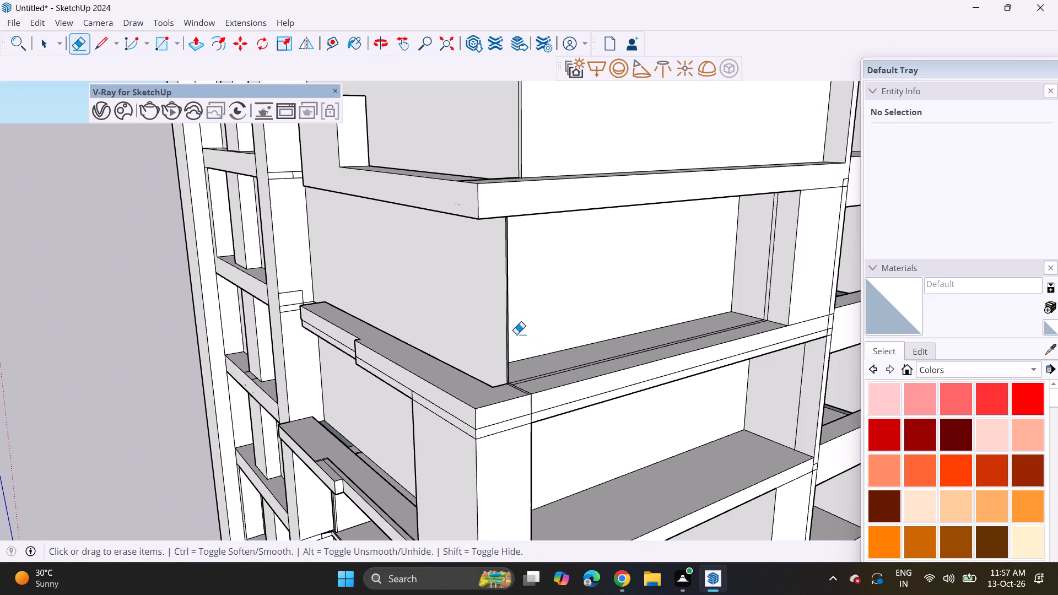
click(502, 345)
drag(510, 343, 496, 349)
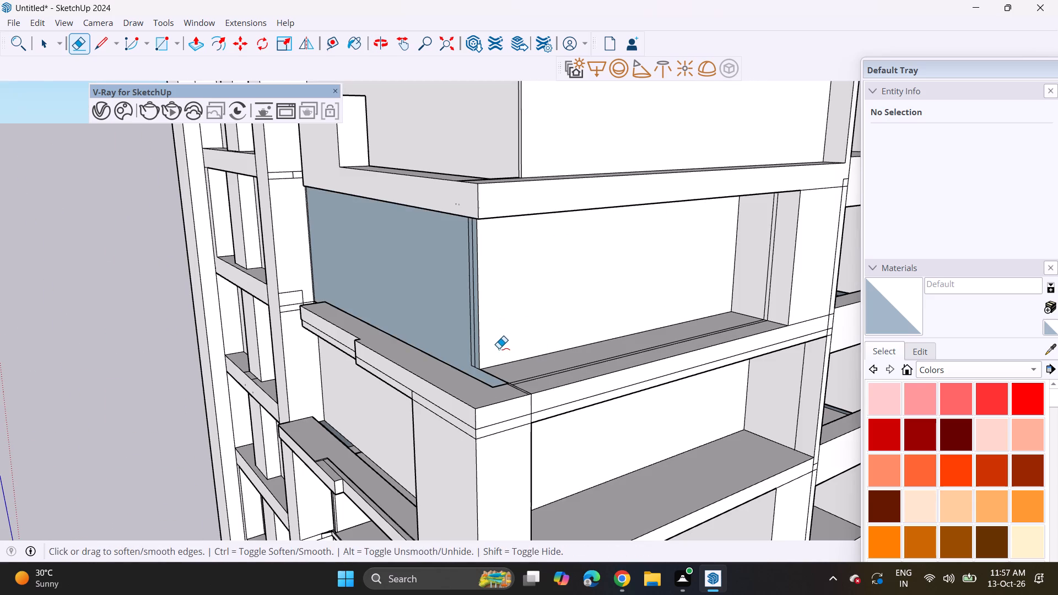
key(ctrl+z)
Push the thin end face of the side wall below the upper ledge back to the recessed wall's plane.
middle_drag(530, 336, 347, 364)
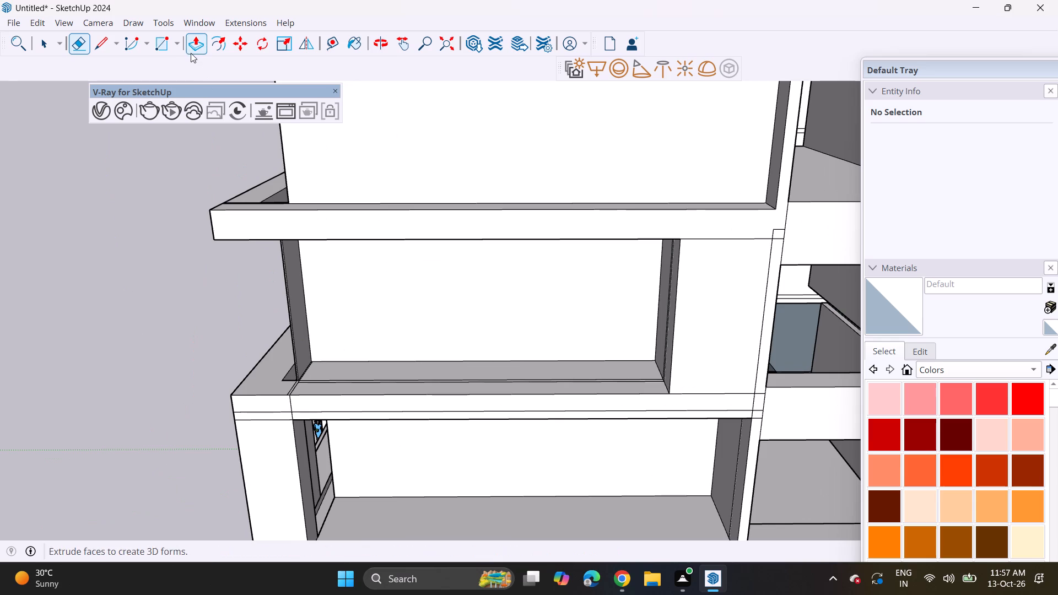
drag(191, 53, 202, 59)
scroll(300, 327, up, 4)
scroll(281, 367, up, 4)
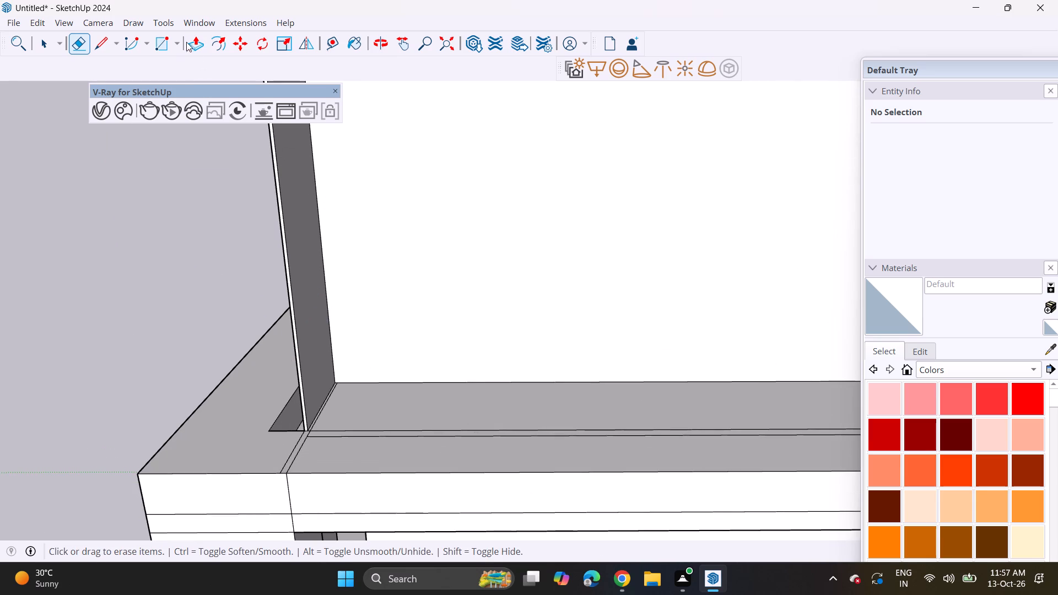
click(186, 40)
scroll(266, 353, up, 4)
click(327, 430)
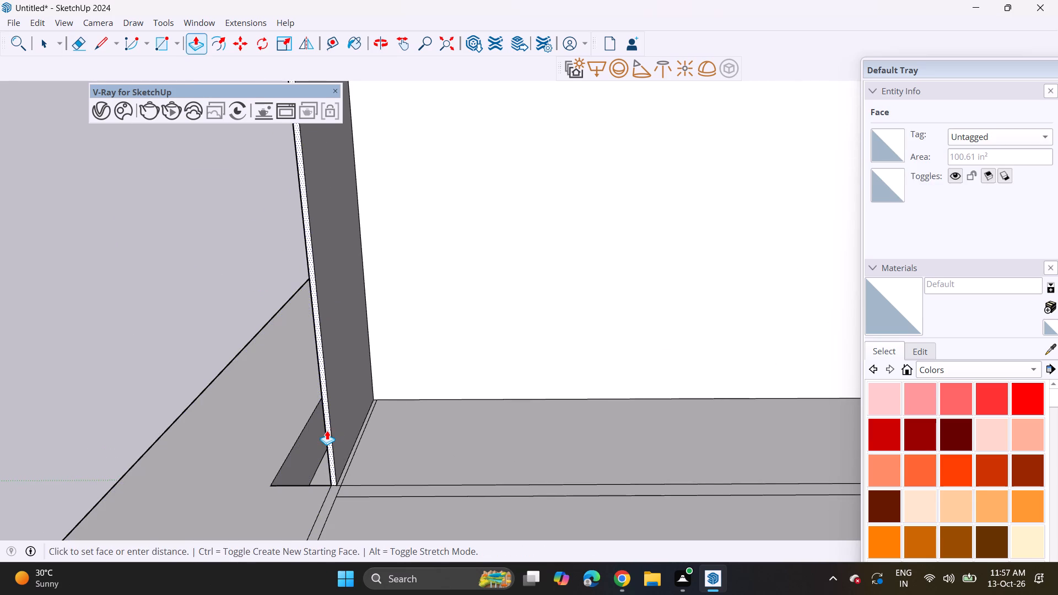
click(376, 381)
scroll(344, 395, down, 13)
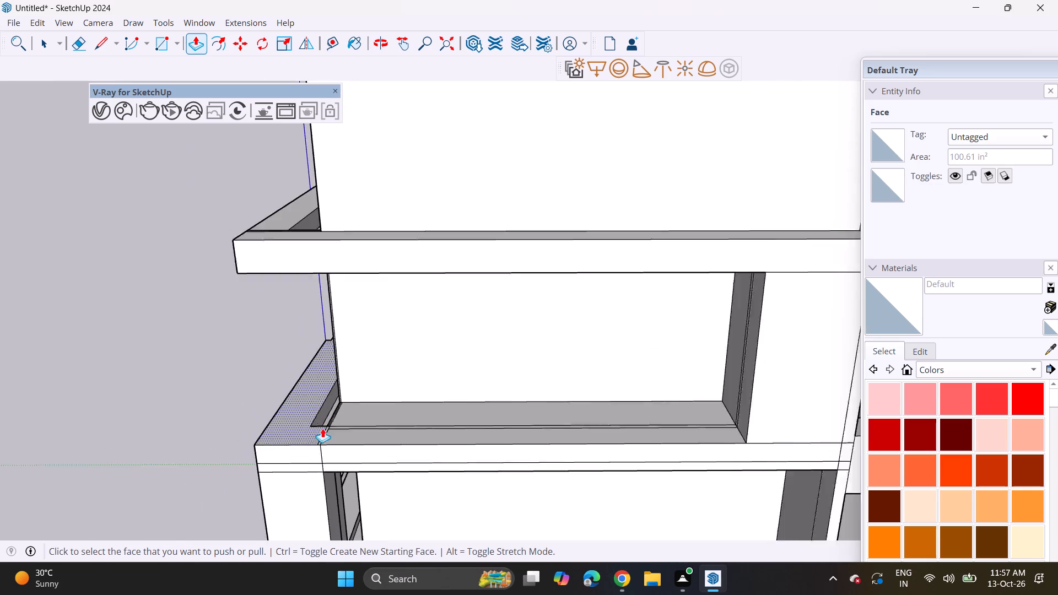
scroll(322, 428, down, 5)
scroll(335, 420, up, 5)
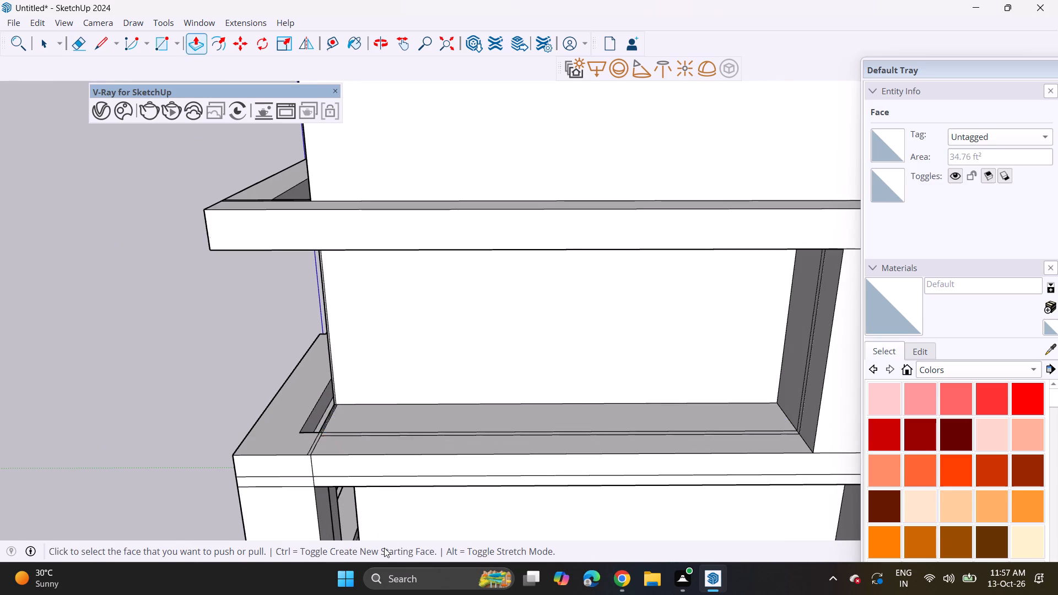
Erase the horizontal and vertical seam lines on the front face of the ledge above the corner column.
middle_drag(385, 496, 422, 388)
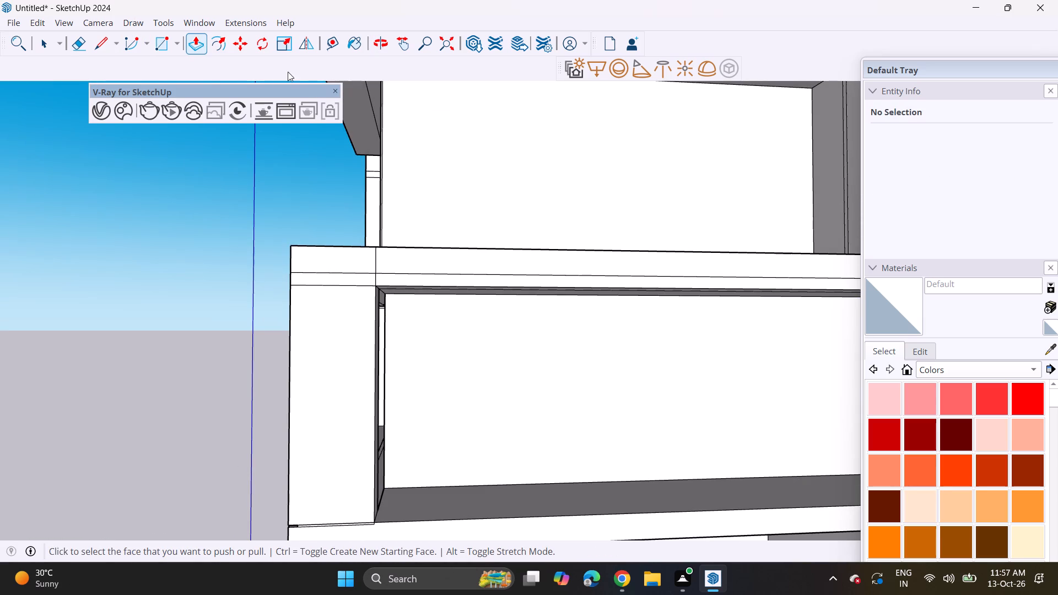
click(88, 36)
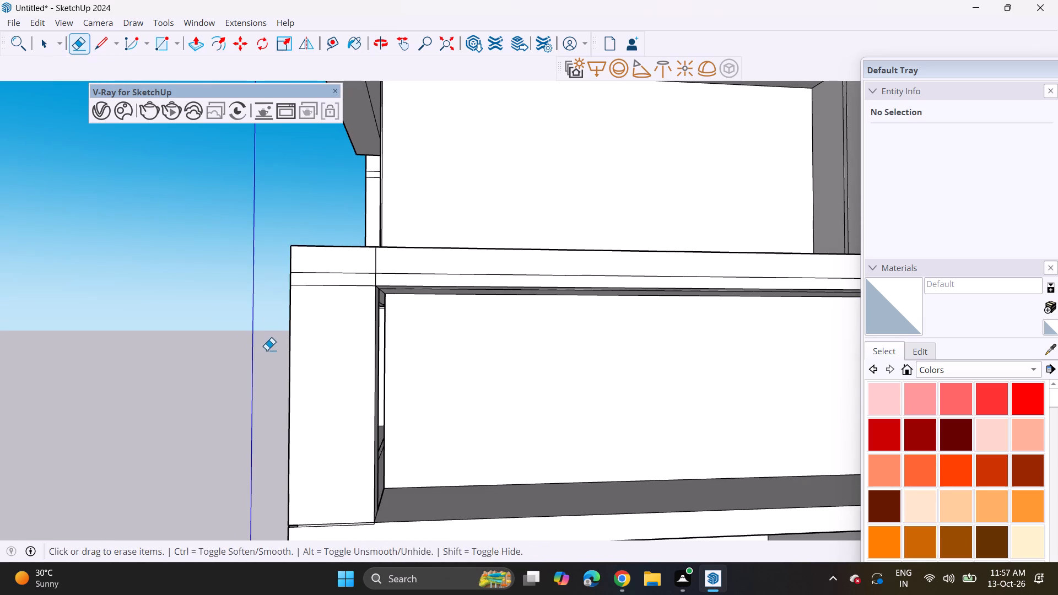
scroll(268, 350, up, 4)
scroll(335, 246, down, 3)
drag(373, 181, 371, 223)
drag(407, 166, 490, 179)
drag(484, 183, 479, 204)
key(ctrl+z)
drag(463, 185, 464, 187)
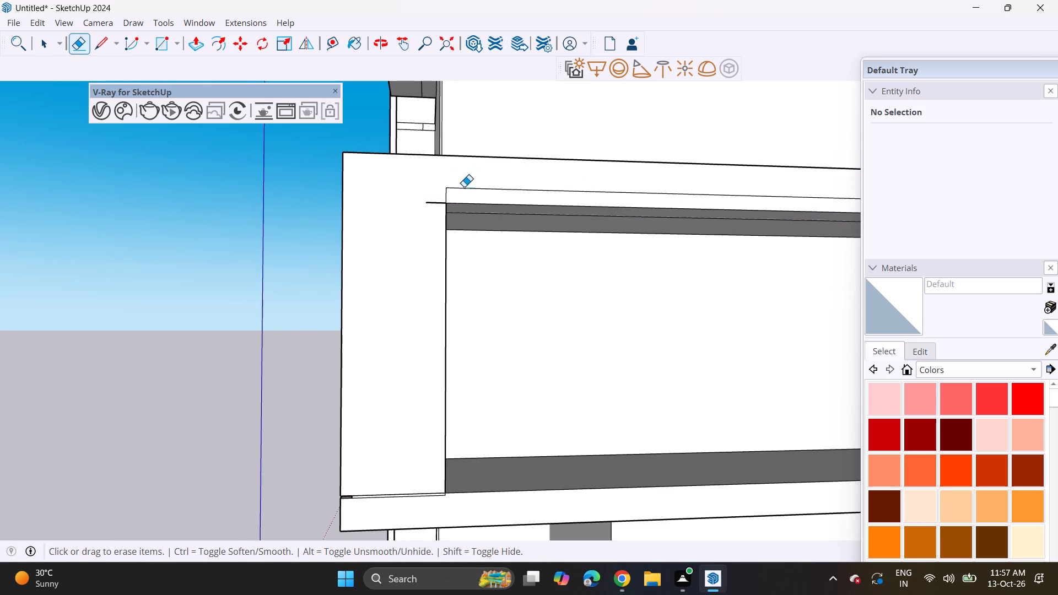
drag(464, 187, 465, 192)
drag(445, 187, 440, 196)
drag(445, 192, 438, 198)
drag(434, 197, 432, 216)
drag(441, 194, 444, 198)
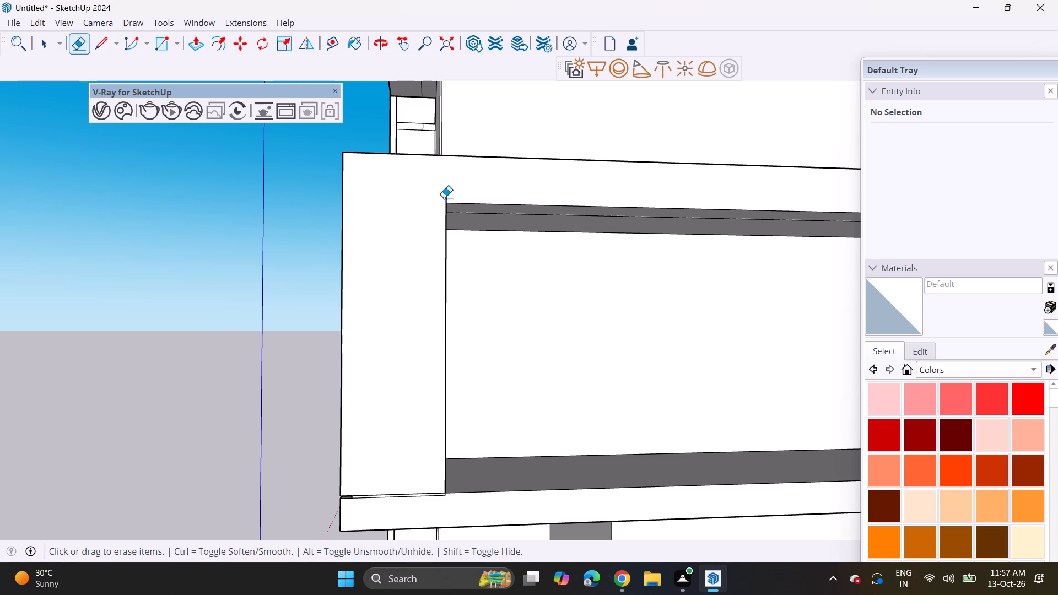
drag(444, 198, 458, 193)
Erase the leftover seam lines on the side face of the same ledge and corner column.
middle_drag(384, 201, 560, 216)
drag(519, 197, 513, 227)
drag(441, 220, 398, 218)
drag(399, 220, 407, 218)
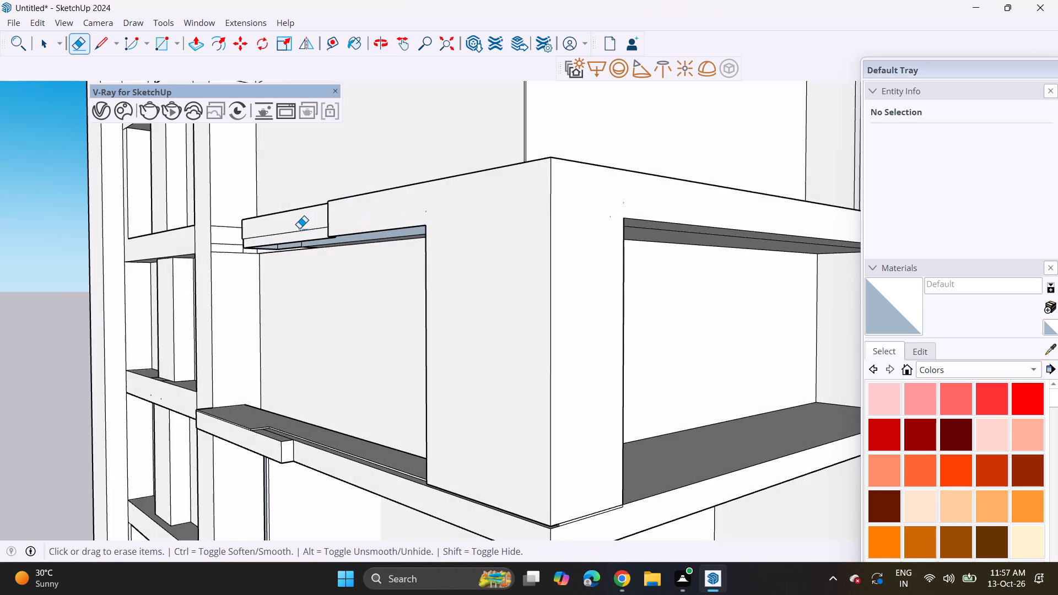
click(299, 228)
scroll(298, 234, down, 2)
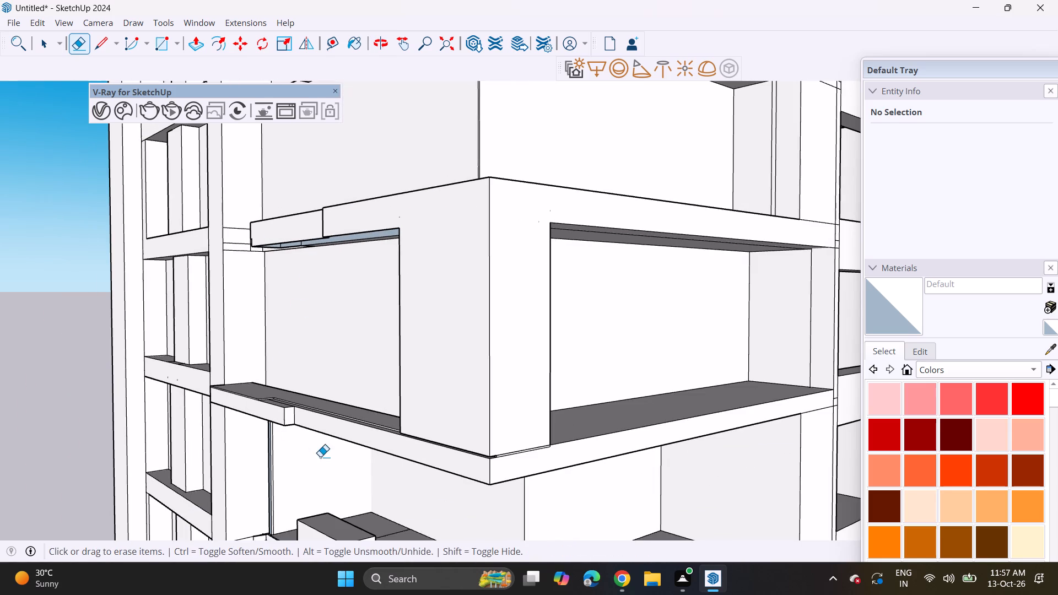
scroll(396, 432, down, 3)
Push/pull the narrow recessed strip at the corner column's base out flush with the lower ledge's side face.
middle_drag(476, 455, 435, 490)
scroll(435, 502, up, 4)
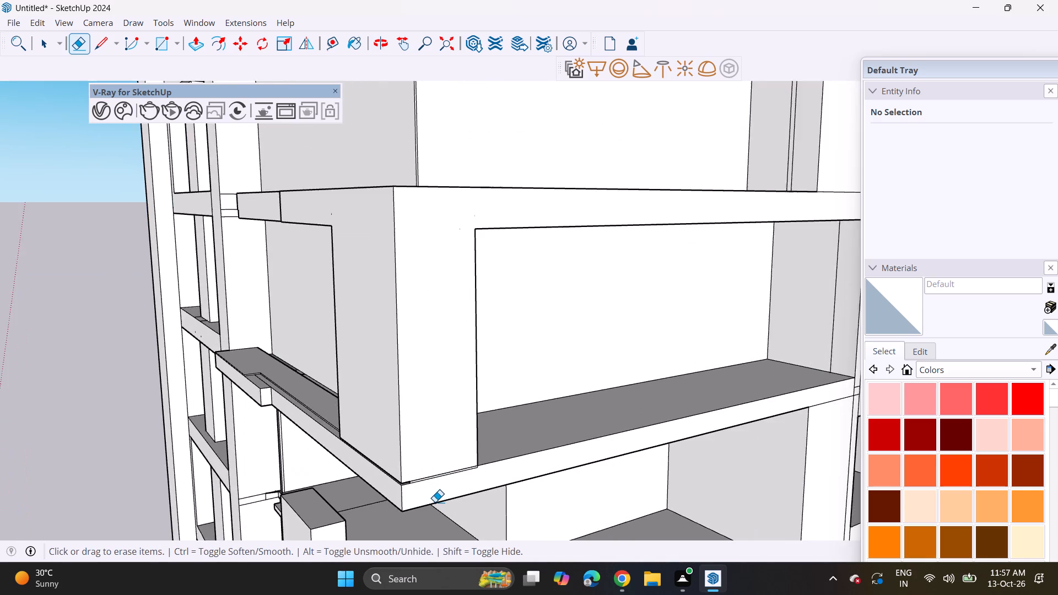
scroll(435, 502, up, 11)
middle_drag(415, 473, 439, 375)
scroll(330, 378, up, 2)
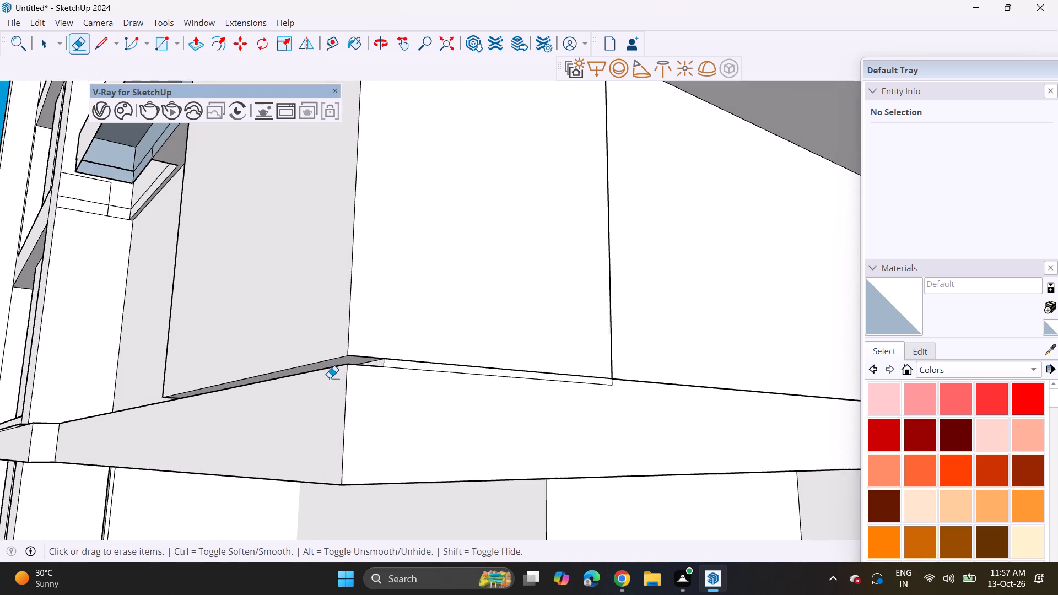
scroll(330, 378, up, 1)
middle_drag(330, 378, 359, 456)
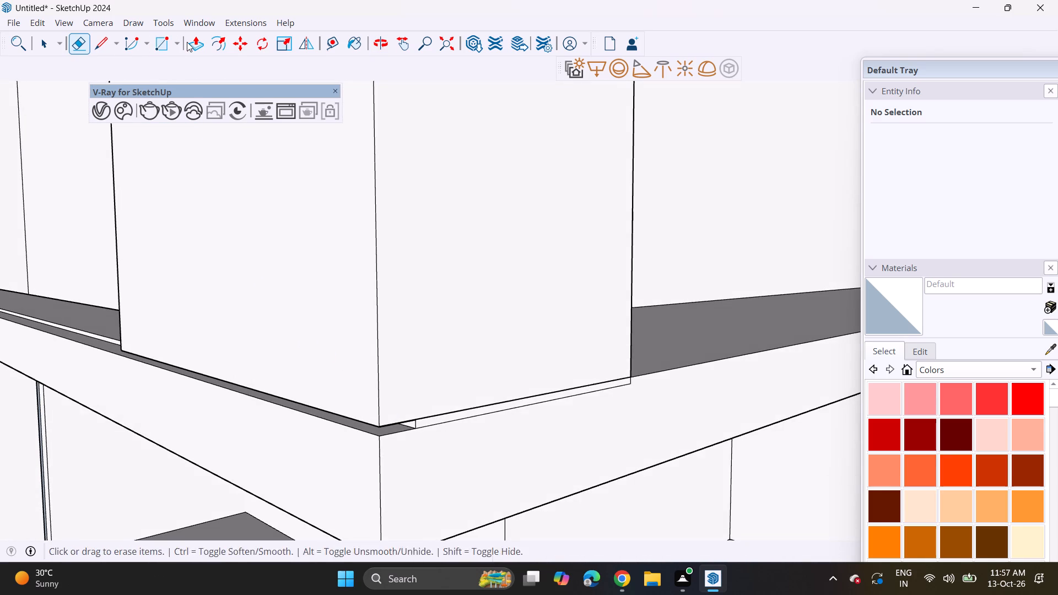
click(187, 42)
scroll(435, 512, up, 3)
click(406, 396)
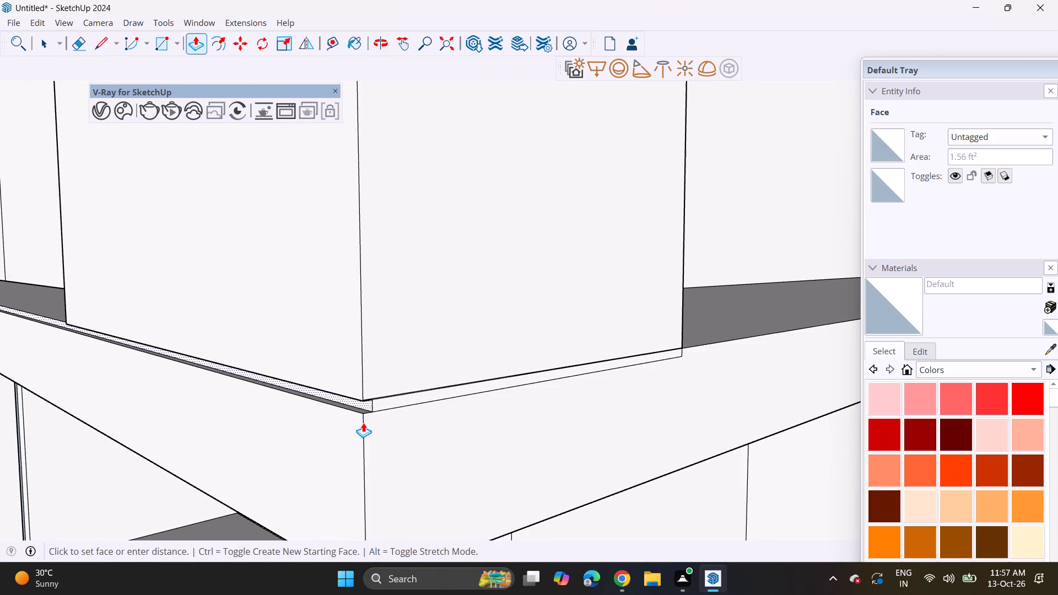
click(363, 423)
scroll(349, 425, down, 2)
Erase the seam lines and leftover stubs between the corner column's base and the lower ledge on both faces.
click(81, 32)
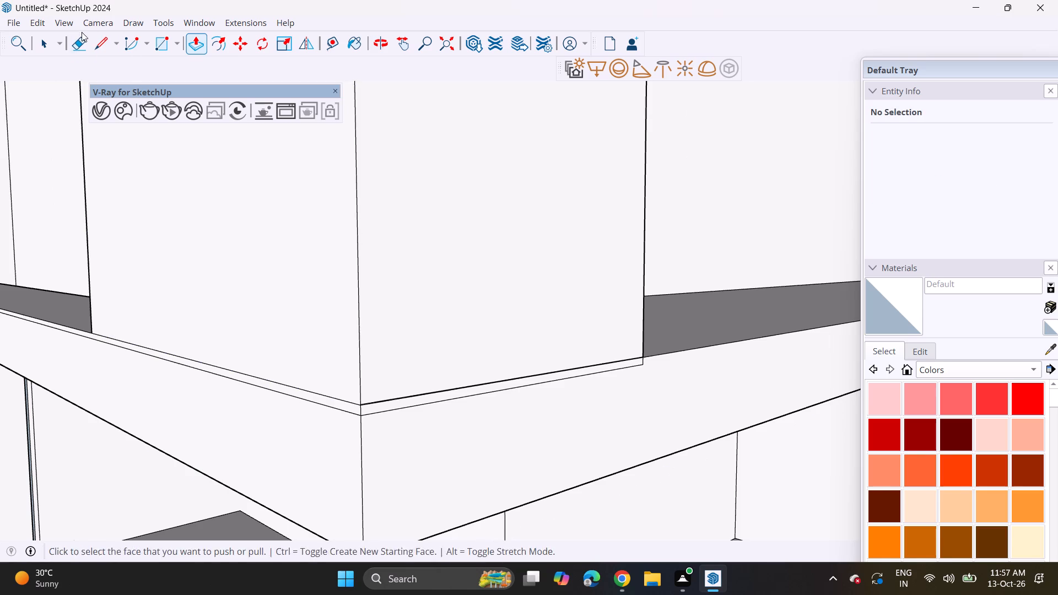
click(85, 42)
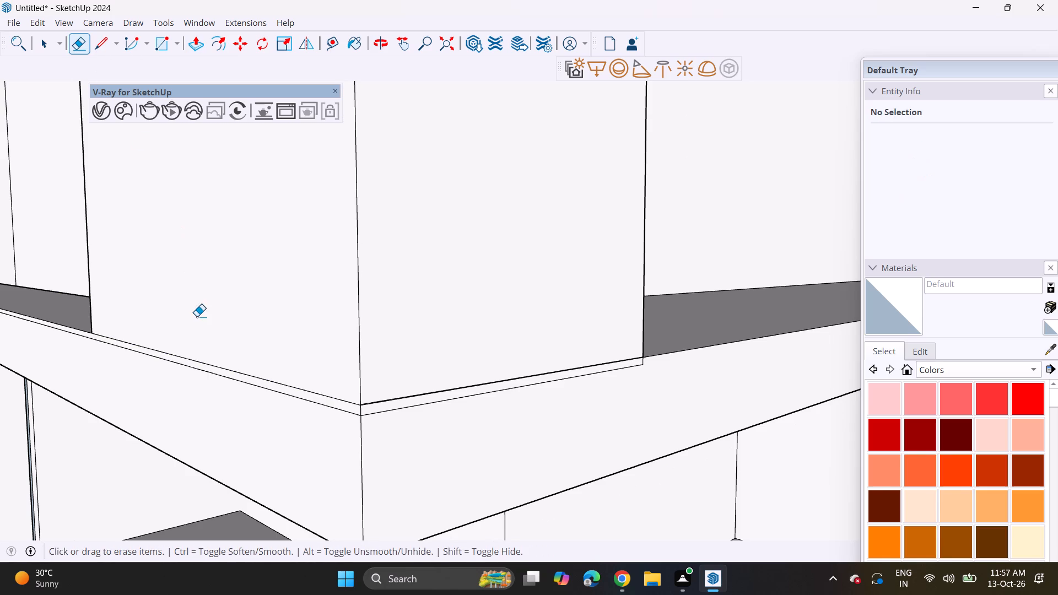
drag(197, 316, 214, 413)
drag(404, 360, 421, 456)
scroll(430, 435, down, 5)
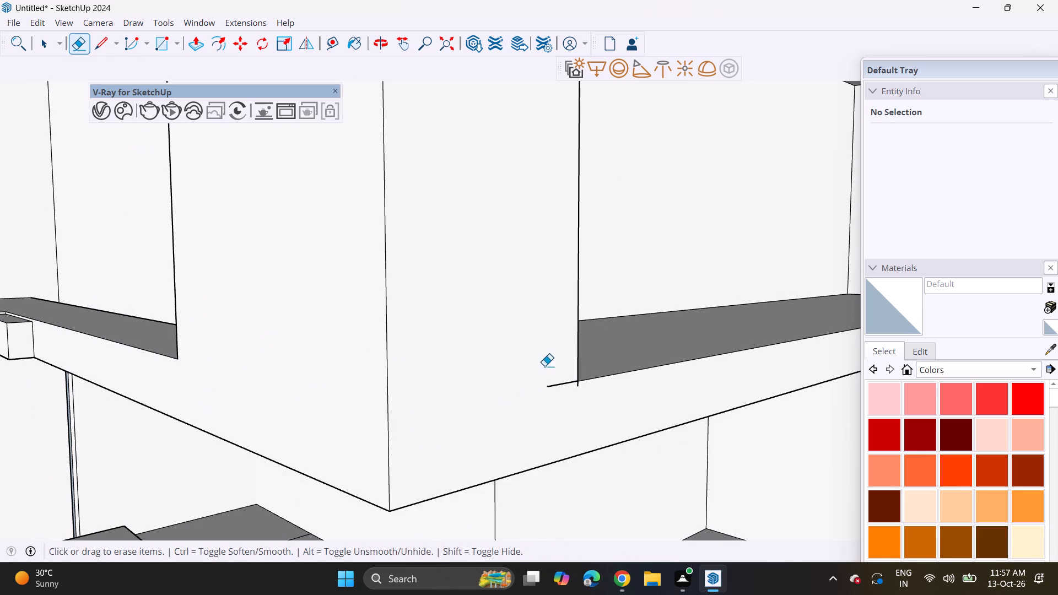
drag(544, 366, 564, 408)
drag(562, 383, 574, 406)
scroll(499, 413, down, 10)
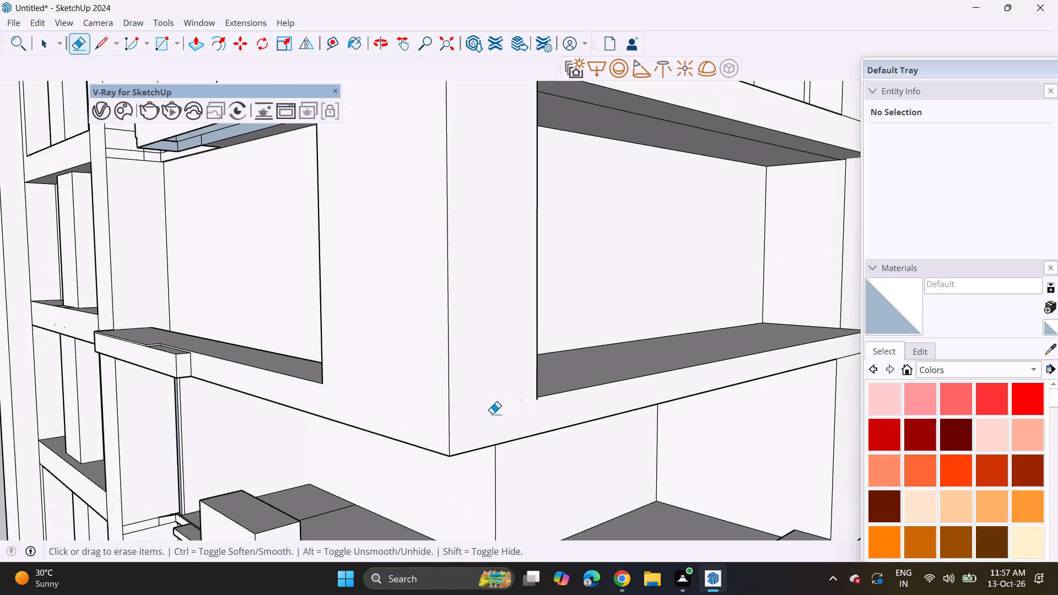
Erase the horizontal seams atop the corner column one storey below, on its front and side faces.
shift+middle_drag(475, 420, 418, 48)
scroll(447, 302, down, 2)
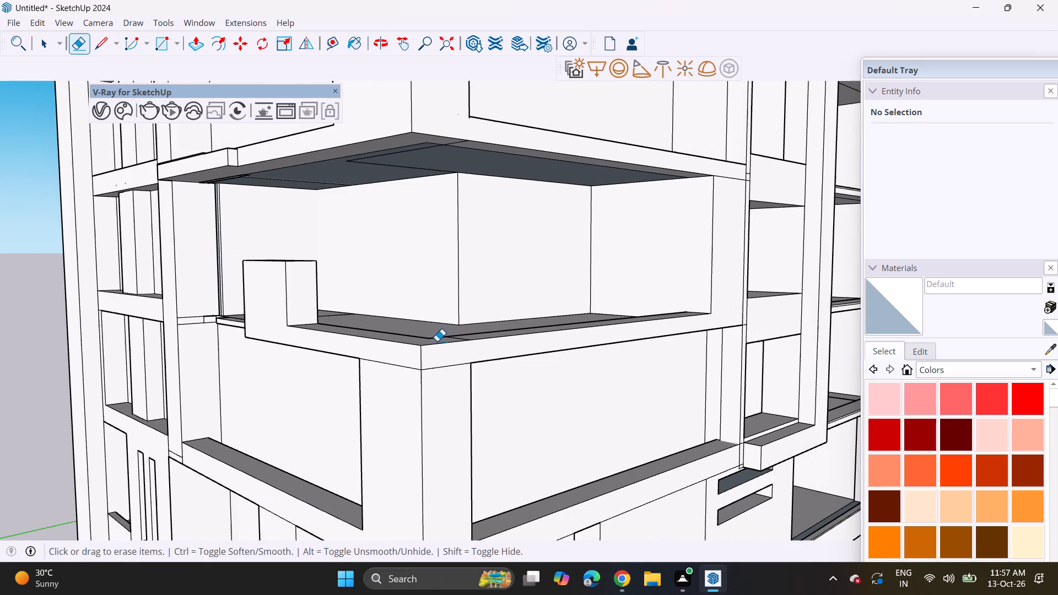
drag(438, 362, 439, 370)
drag(402, 360, 400, 389)
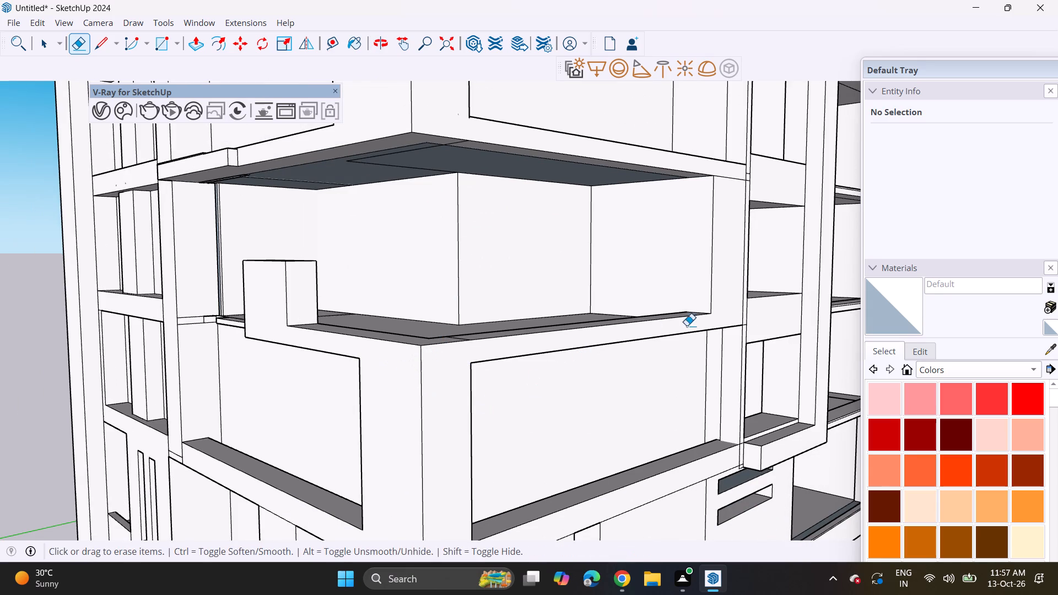
drag(736, 323, 742, 348)
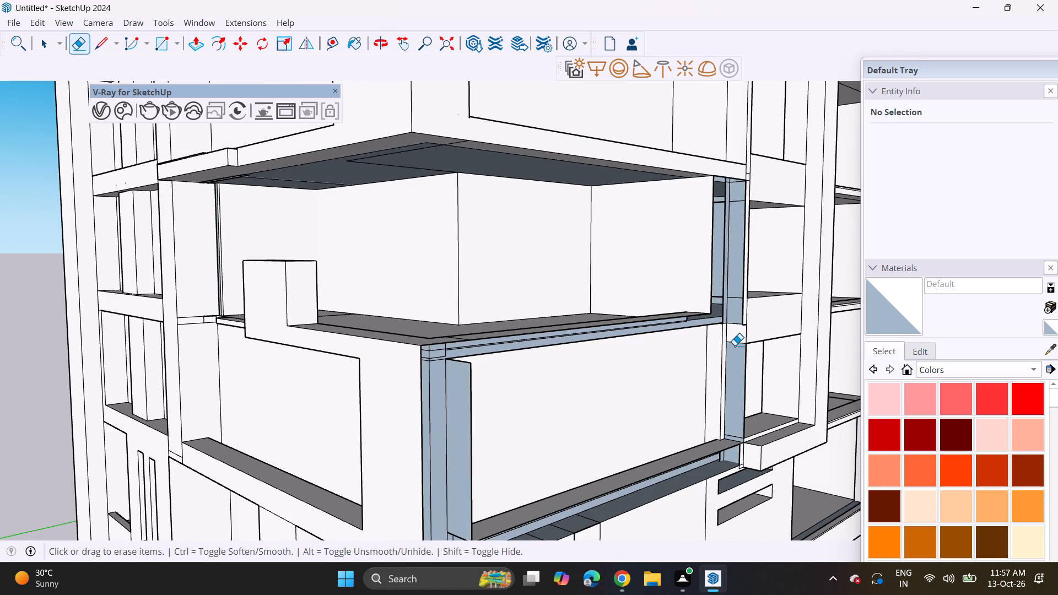
key(ctrl+z)
Push/pull the outer strip of the front opening's far jamb to line up with the inner jamb strip.
middle_drag(728, 361, 710, 241)
scroll(743, 285, up, 2)
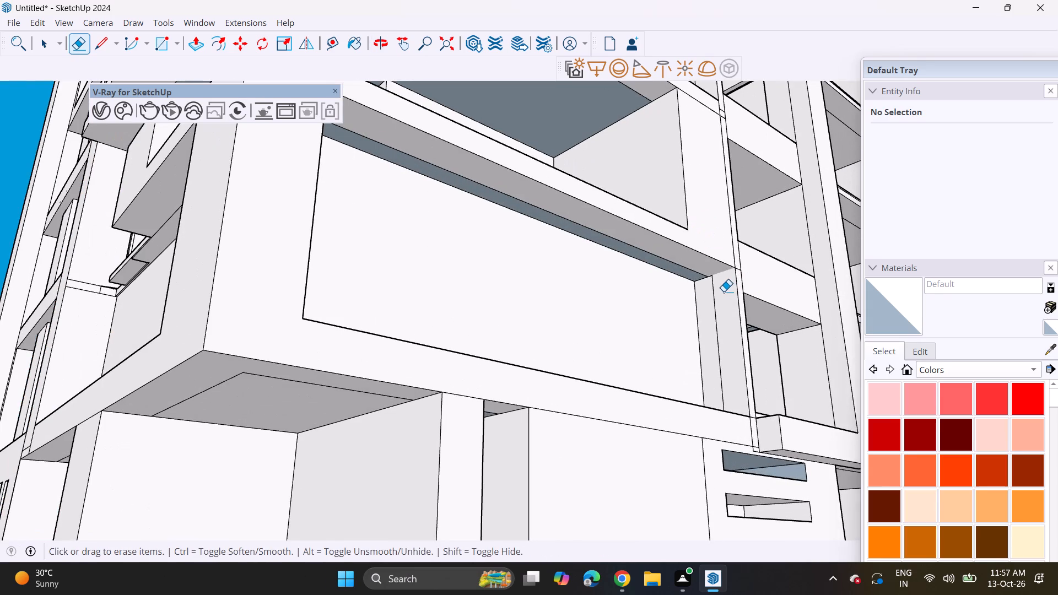
middle_drag(723, 367, 698, 496)
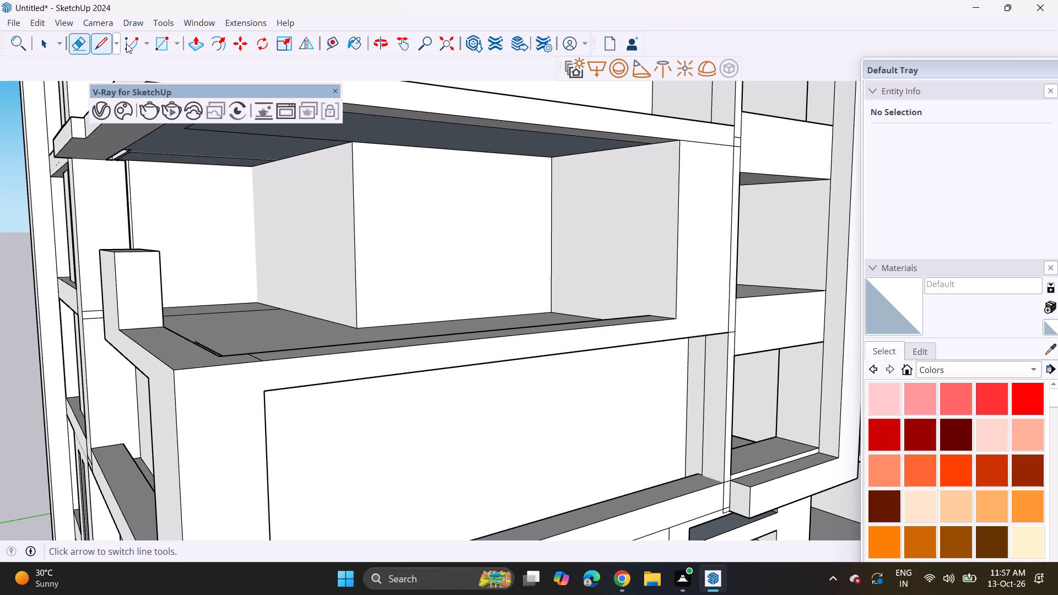
click(192, 40)
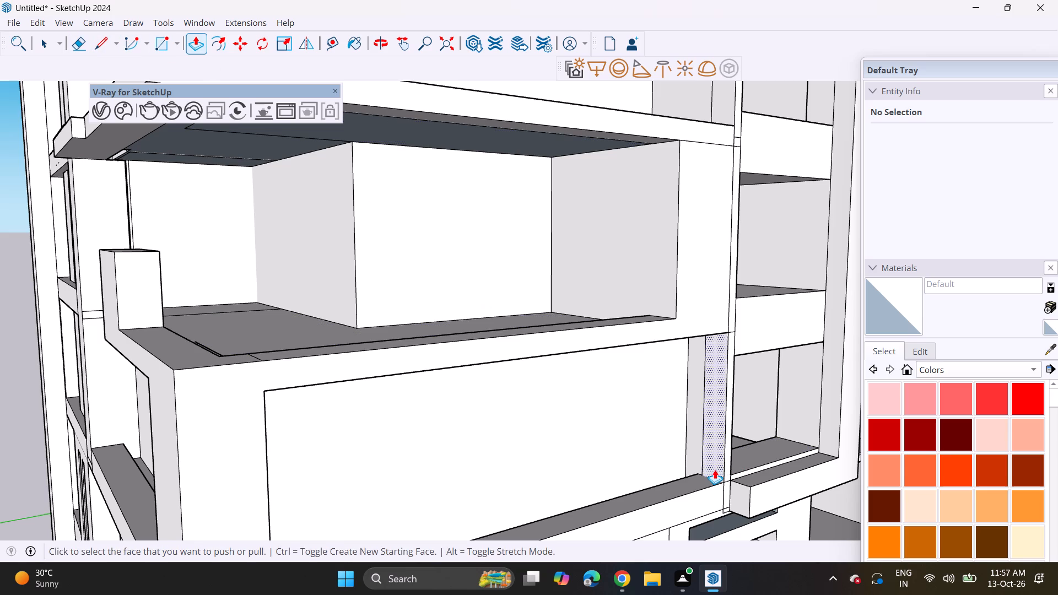
click(715, 469)
click(693, 479)
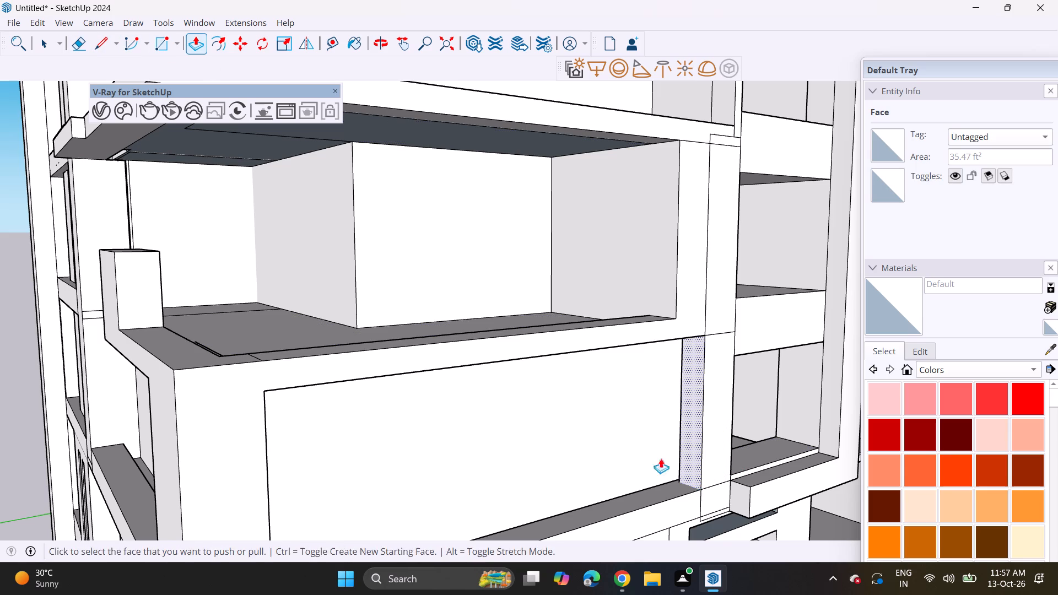
Erase the vertical seam and the leftover stubs at its top on the column beside the front opening's far jamb.
click(76, 48)
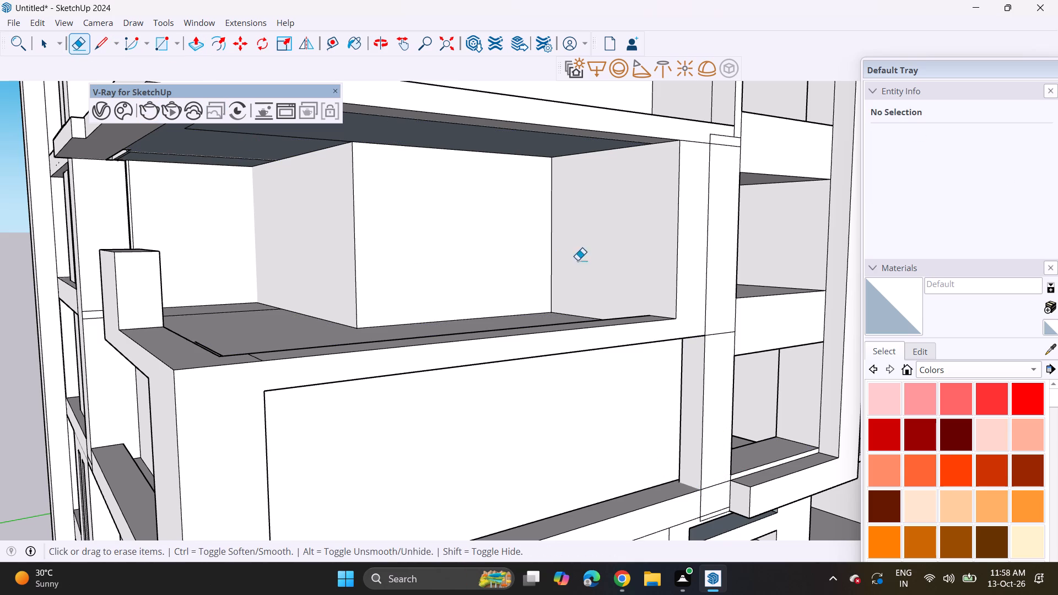
drag(695, 287, 707, 304)
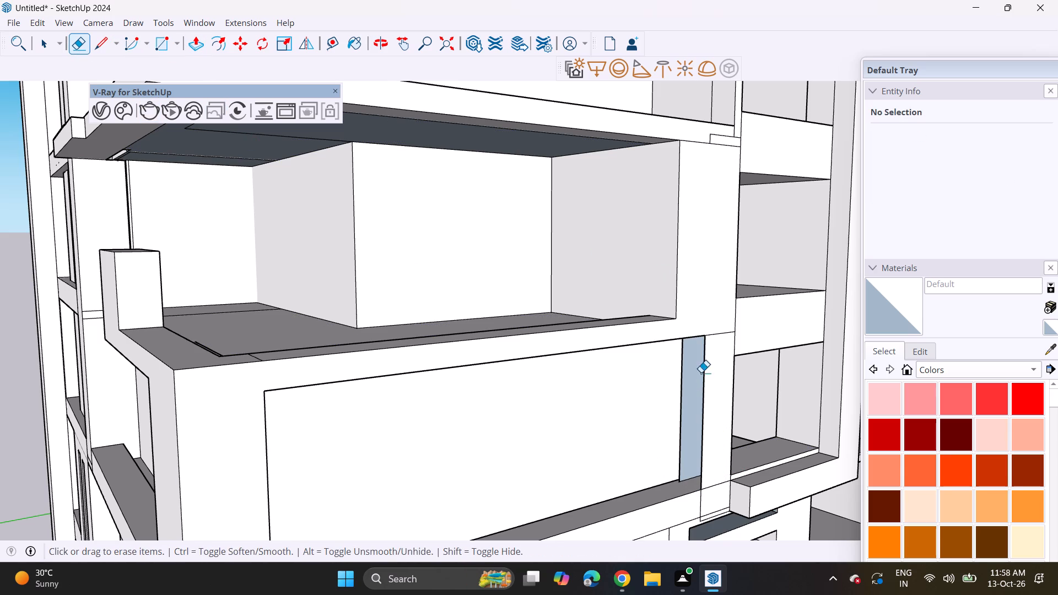
click(727, 136)
click(714, 139)
click(702, 139)
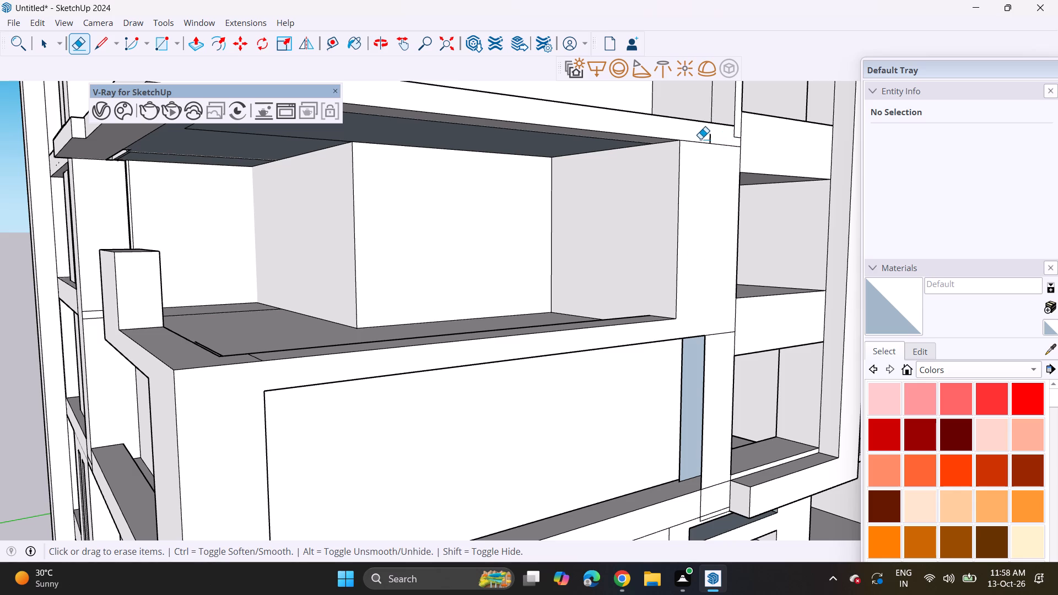
click(712, 134)
scroll(712, 134, down, 2)
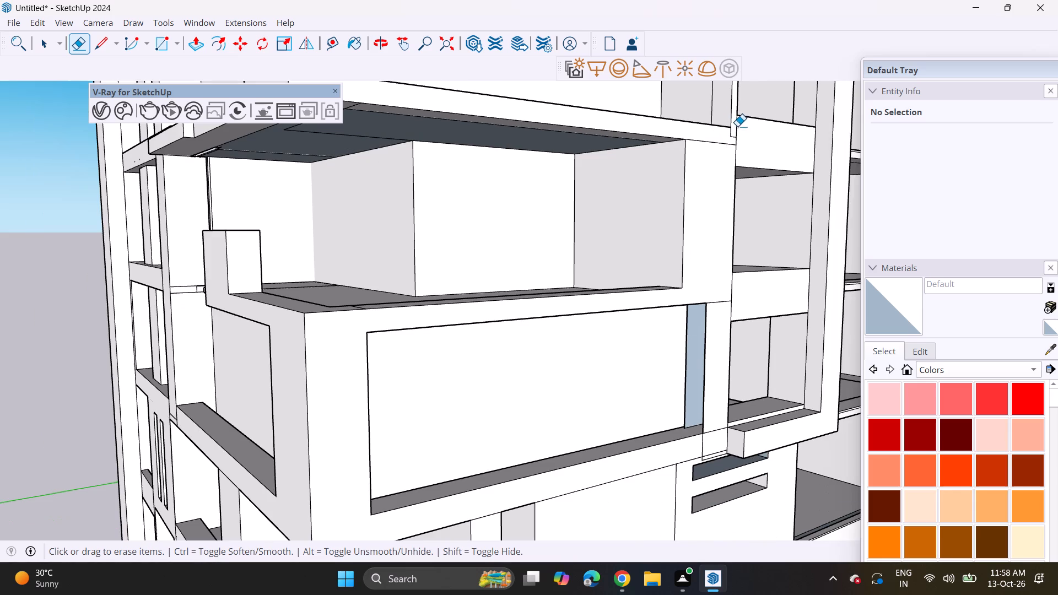
click(731, 131)
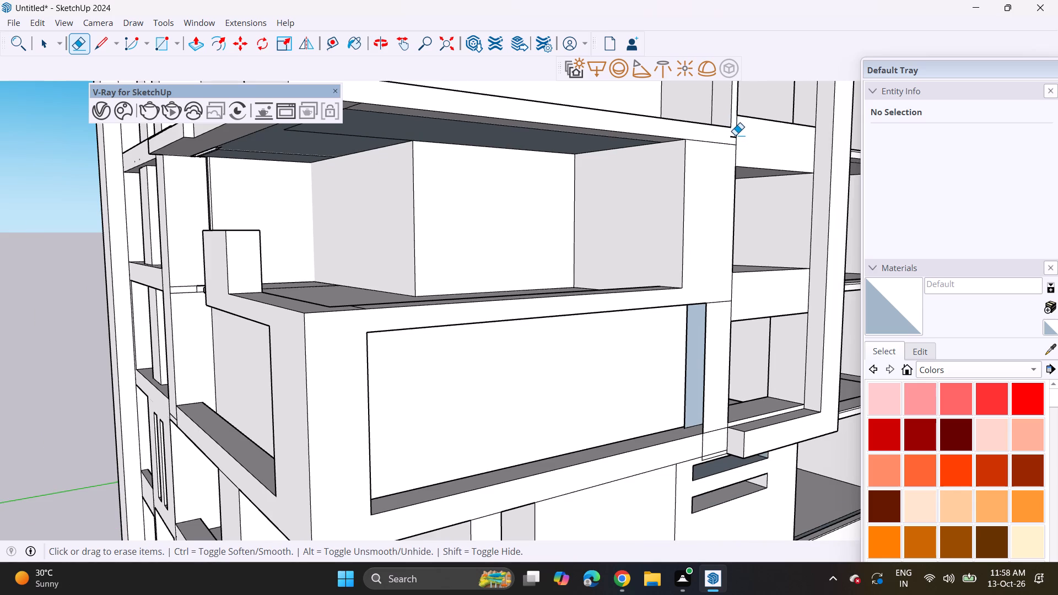
click(731, 135)
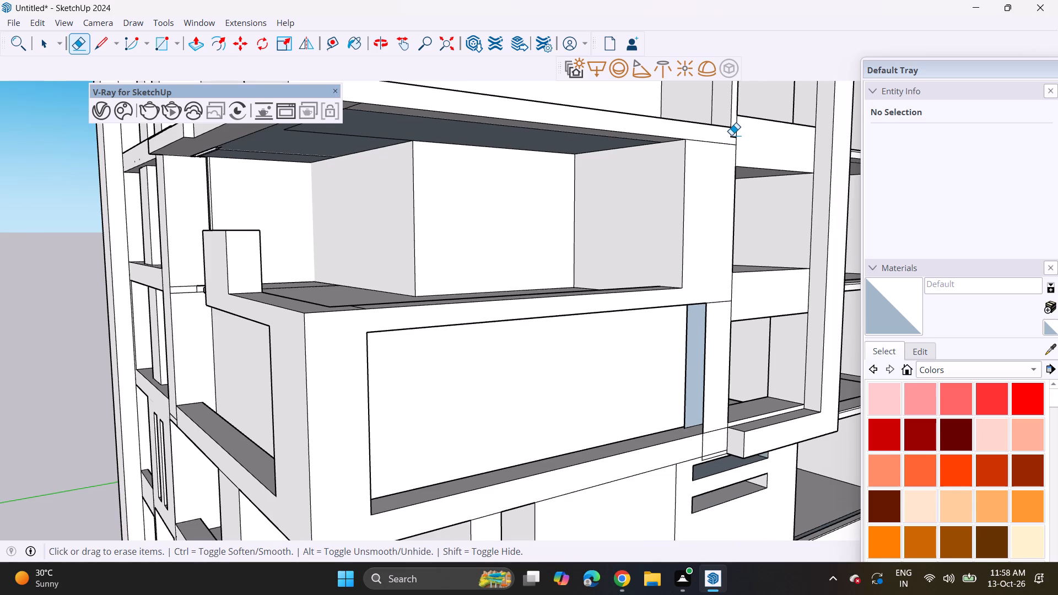
click(731, 135)
click(732, 134)
Erase the vertical and horizontal seam lines at the column's base beside the front opening's lower ledge.
middle_drag(682, 425, 642, 364)
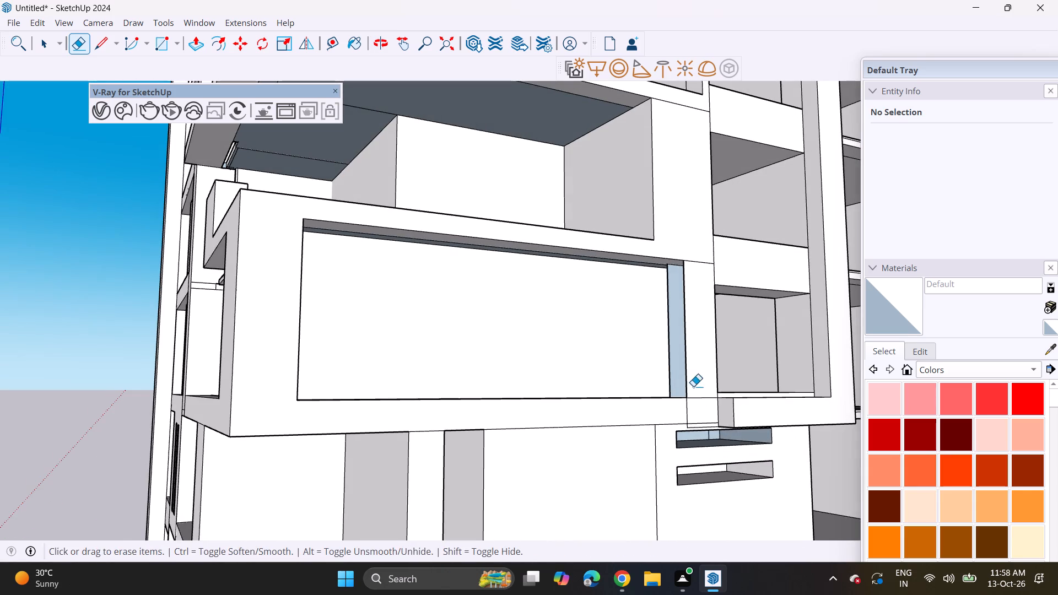
drag(693, 386, 697, 402)
drag(697, 407, 672, 409)
Push/pull the exposed face in the far jamb's hollow out to the front edge of the opening.
scroll(687, 410, up, 2)
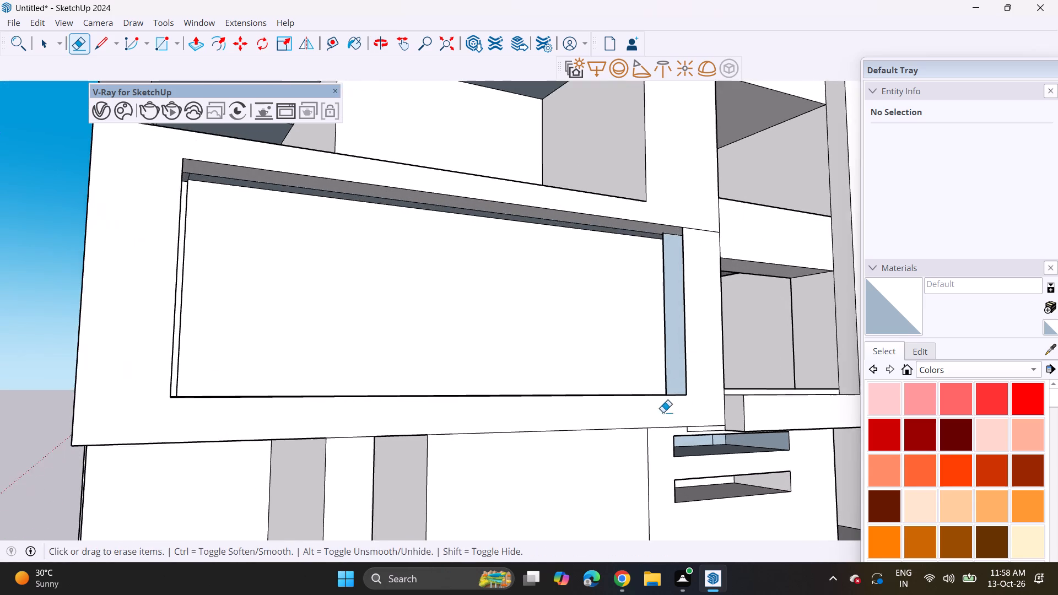
middle_drag(663, 412, 773, 447)
click(193, 44)
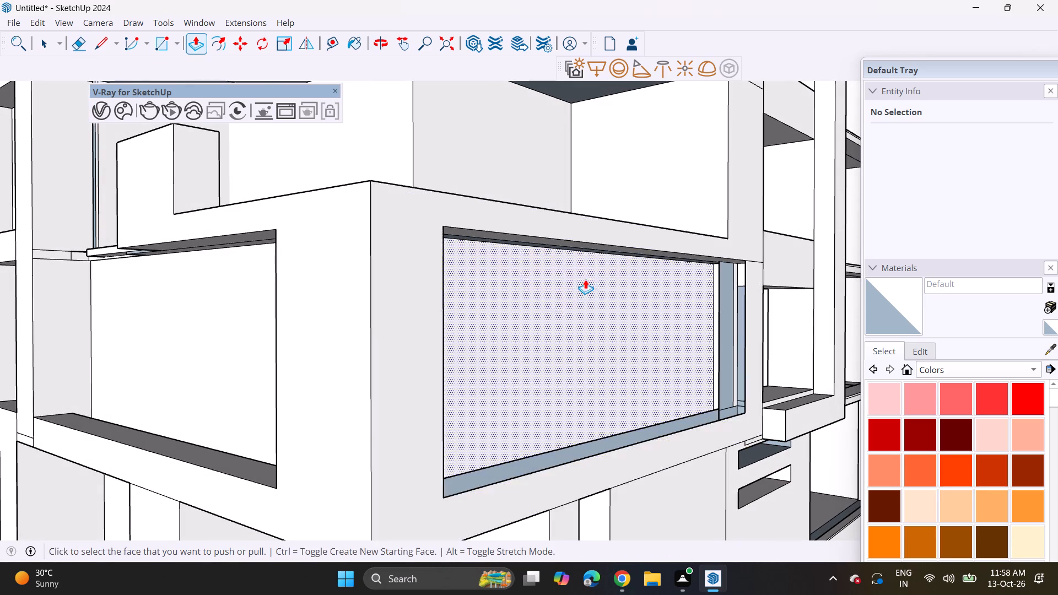
middle_drag(591, 283, 703, 328)
middle_drag(713, 339, 662, 320)
click(786, 401)
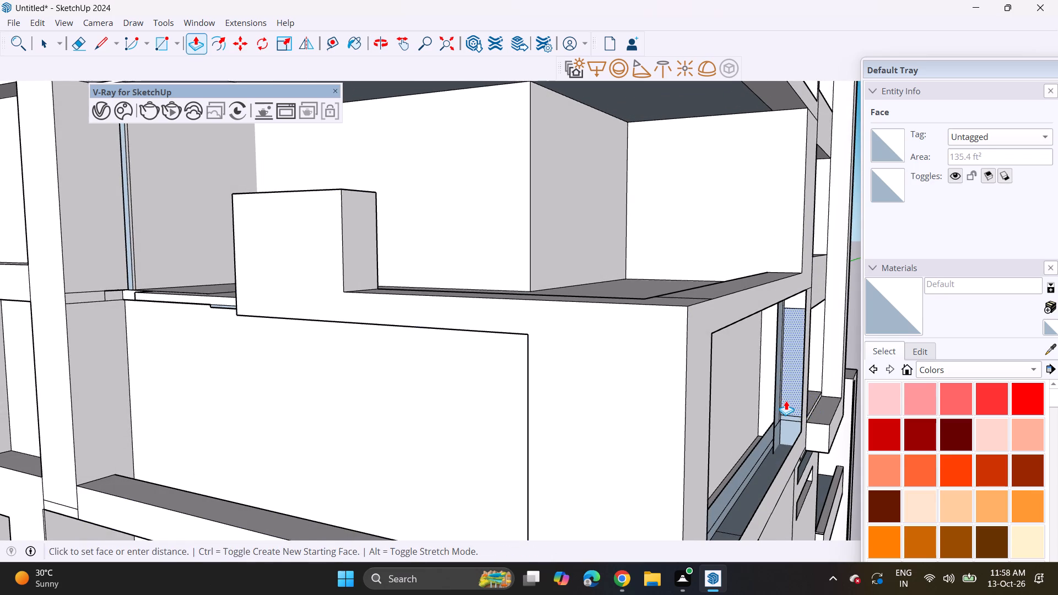
middle_drag(797, 423, 635, 437)
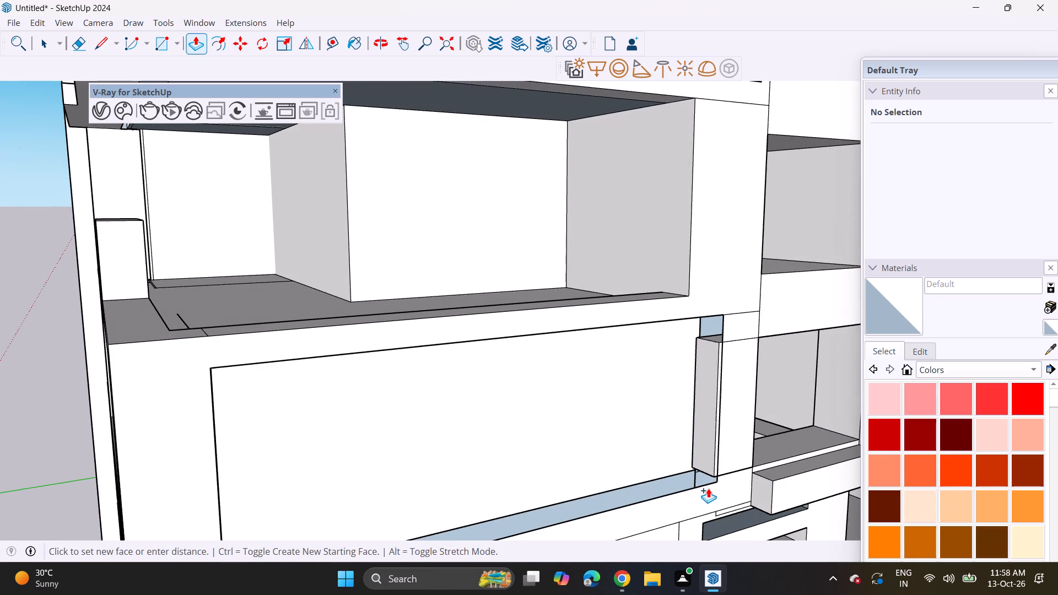
click(714, 483)
Erase the horizontal seams across the column's front face near the top and bottom of the far jamb.
middle_drag(745, 468, 705, 450)
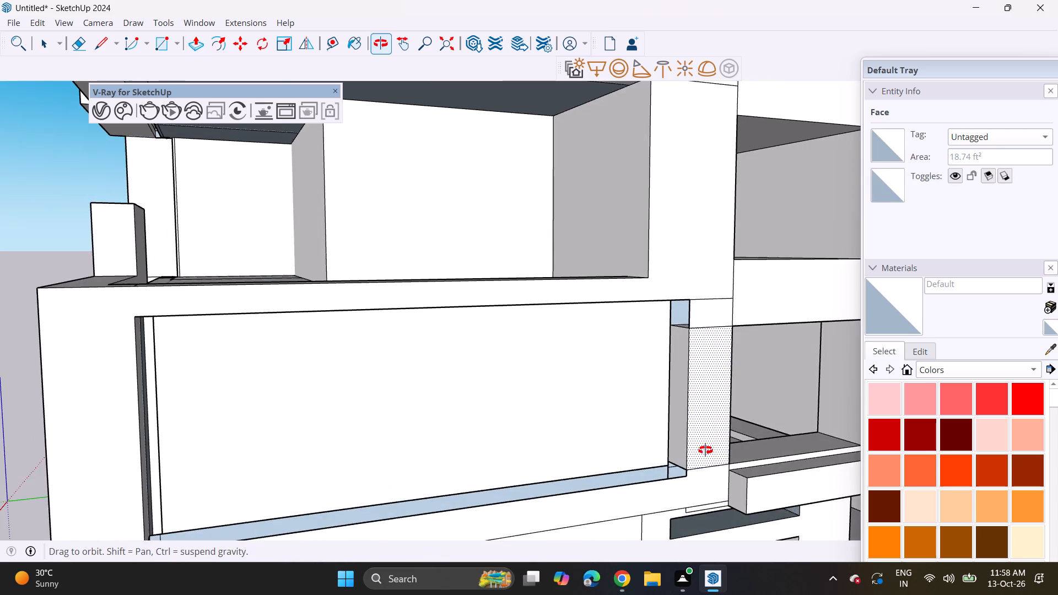
middle_drag(705, 450, 701, 440)
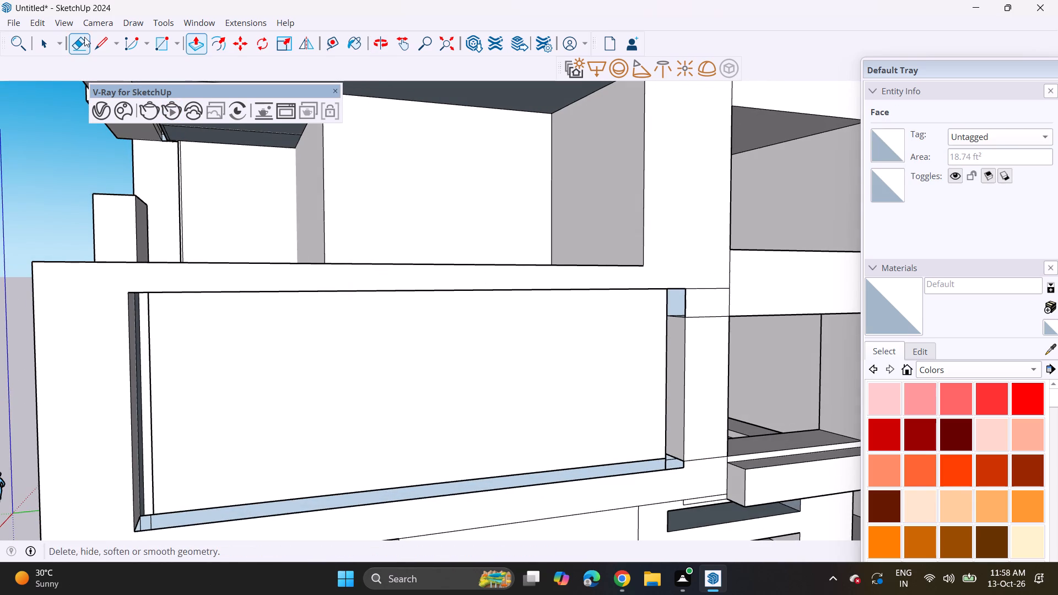
drag(84, 37, 101, 45)
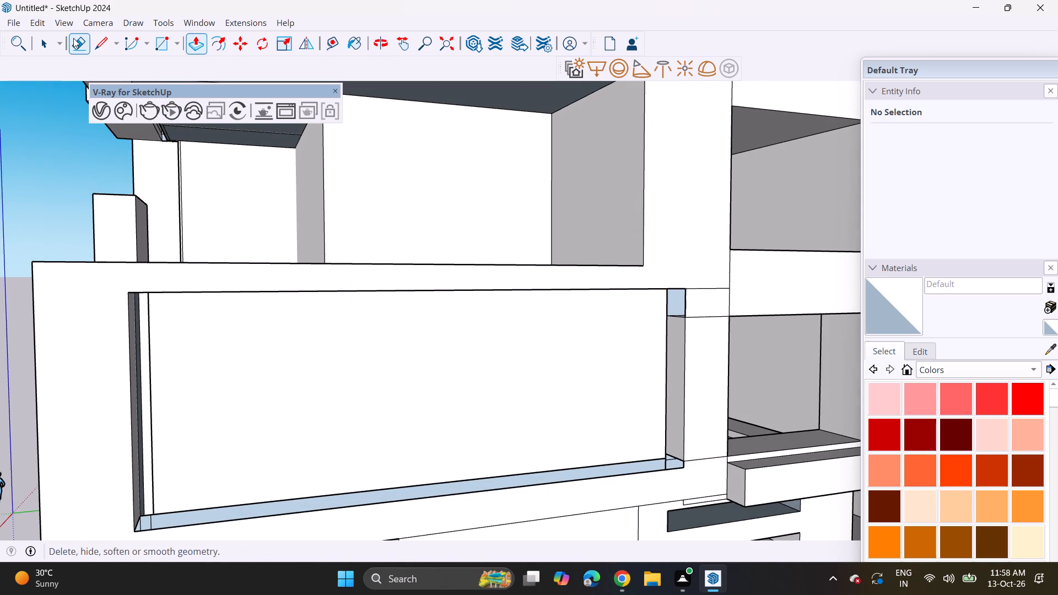
click(73, 38)
drag(716, 313, 715, 360)
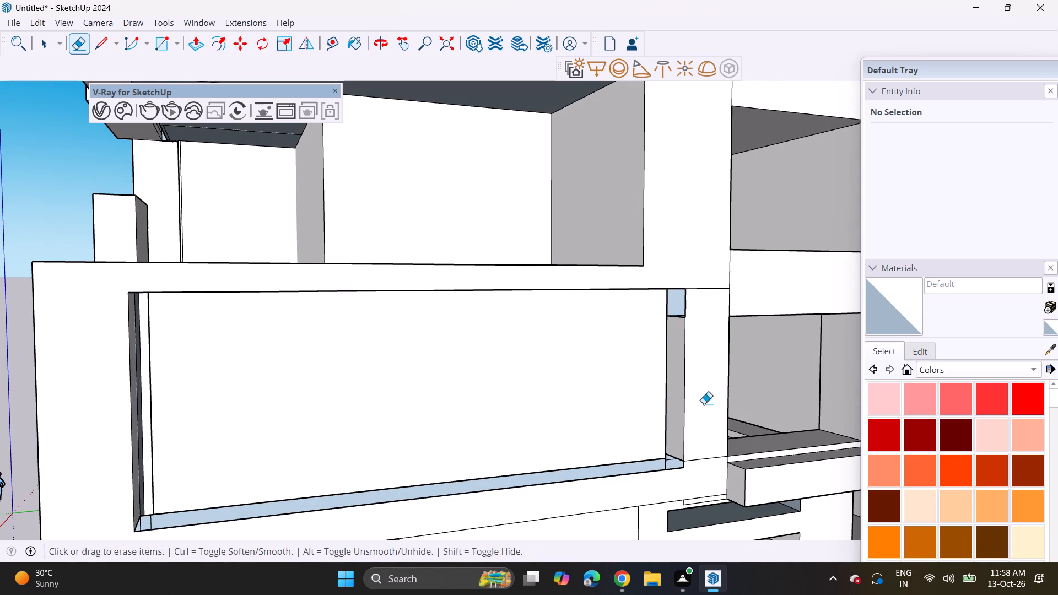
drag(704, 404, 701, 480)
Push/pull the small face in the gap atop the far jamb to fill it flush with the jamb below.
scroll(687, 476, down, 4)
shift+middle_drag(687, 476, 650, 224)
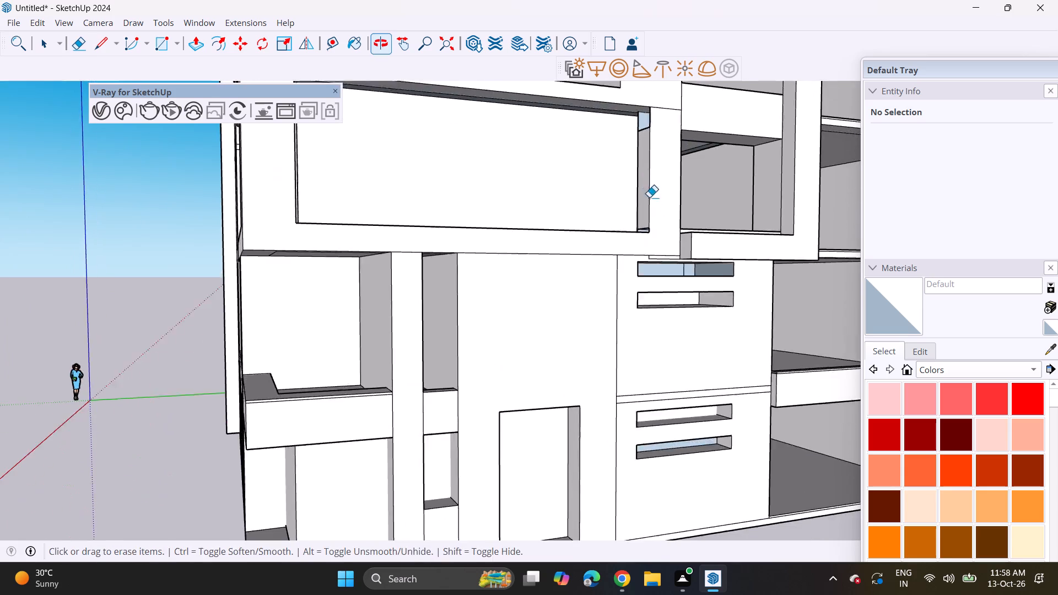
scroll(649, 190, down, 3)
shift+middle_drag(568, 276, 643, 371)
middle_drag(645, 315, 753, 415)
scroll(752, 300, up, 3)
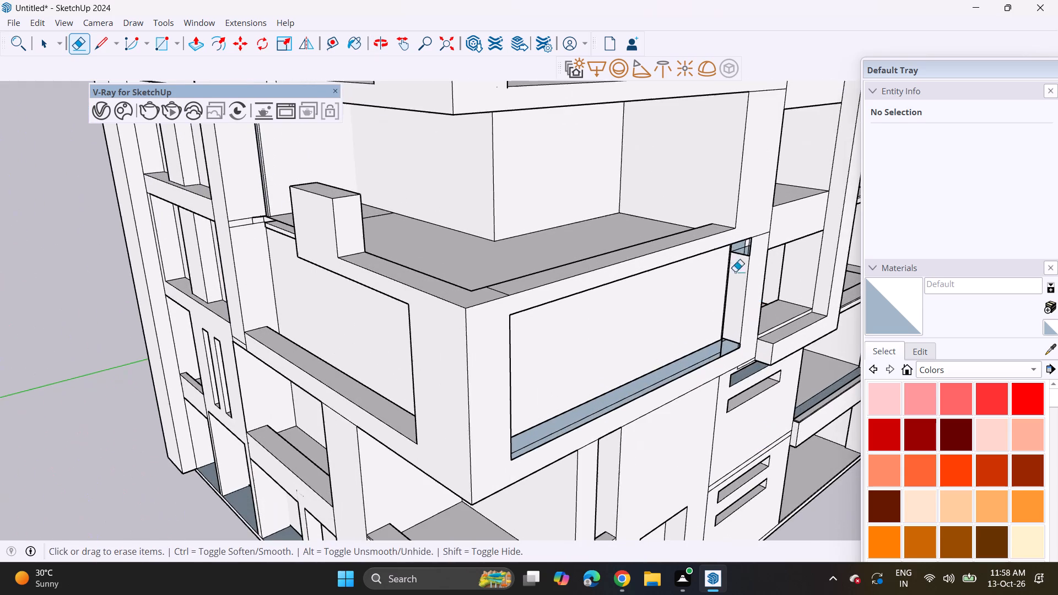
scroll(738, 241, up, 3)
middle_drag(714, 283, 798, 216)
scroll(714, 283, up, 1)
scroll(766, 180, up, 2)
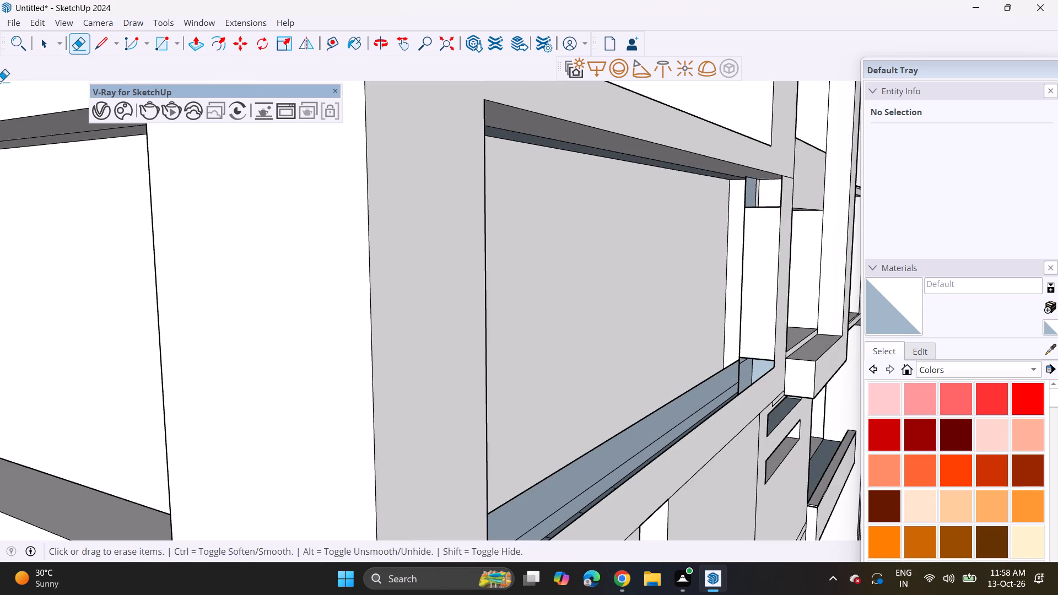
click(201, 51)
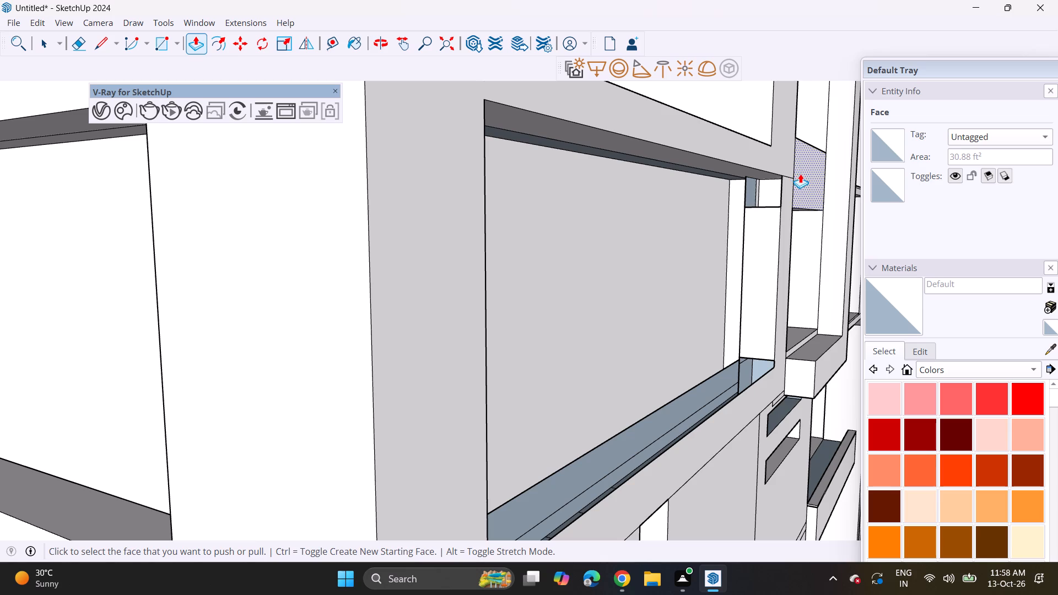
click(771, 195)
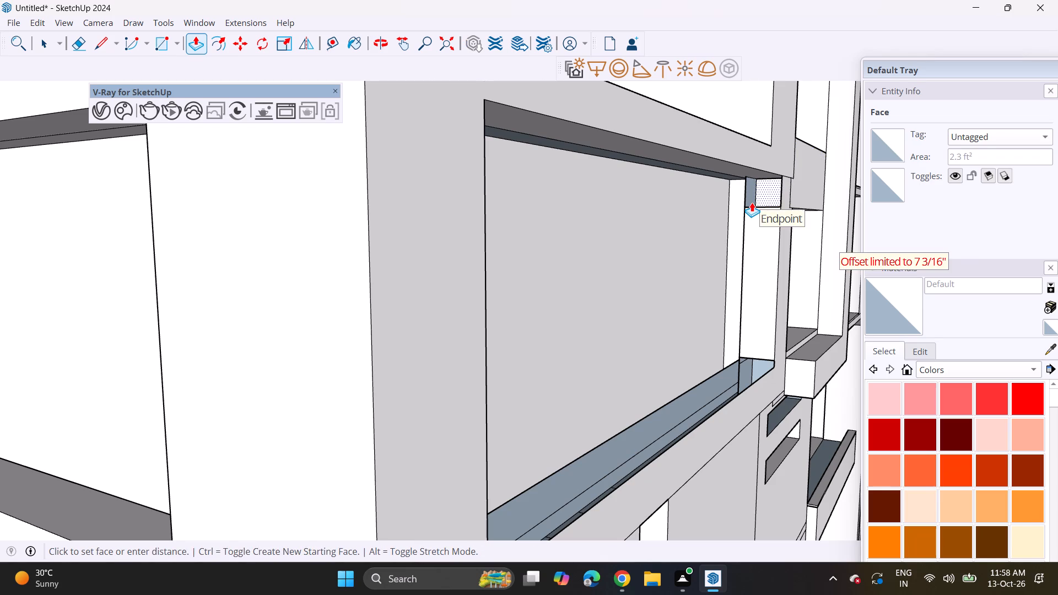
click(770, 212)
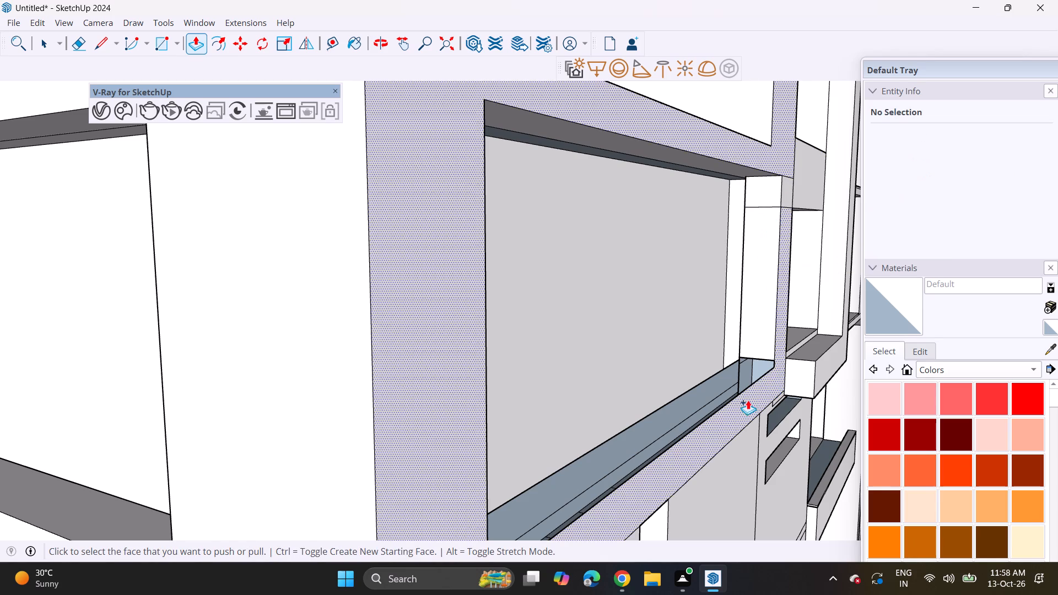
Push/pull the end face in the sill's hollow along the front opening's full width to its near jamb.
click(764, 370)
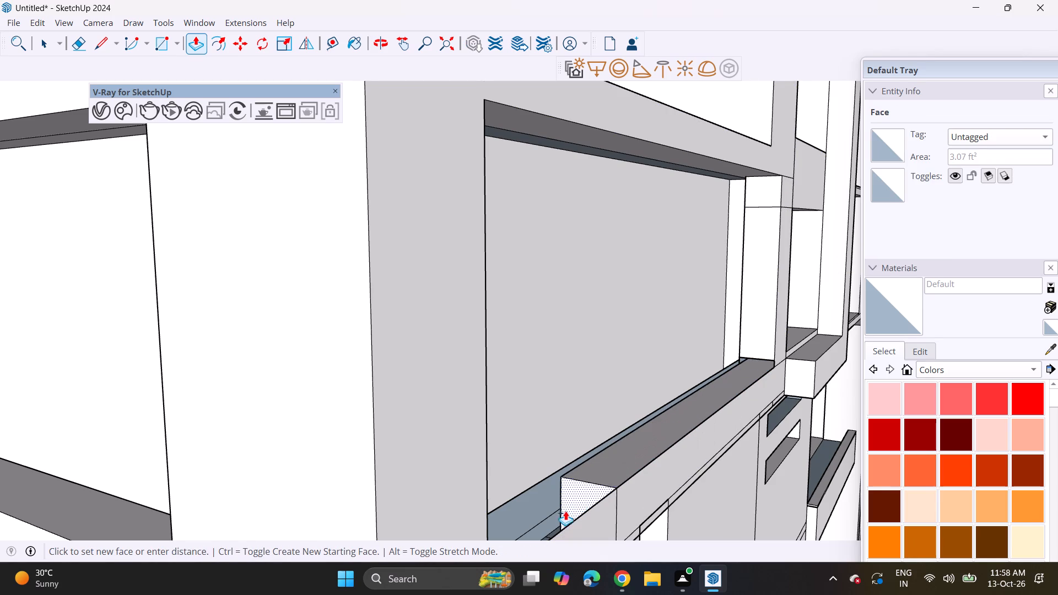
ctrl+middle_drag(548, 483, 309, 453)
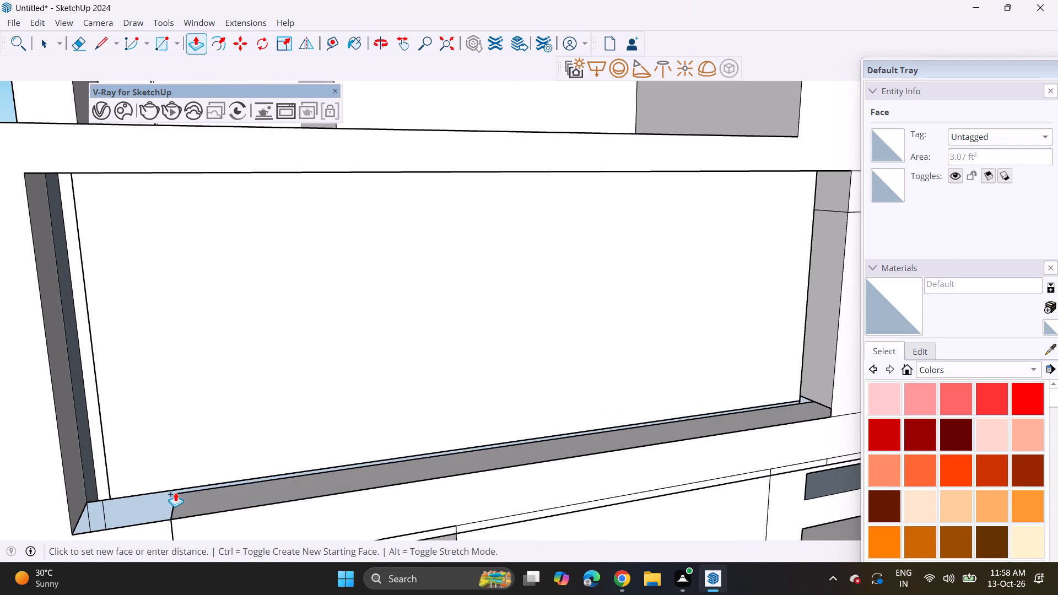
middle_drag(431, 349, 625, 202)
middle_drag(665, 158, 580, 213)
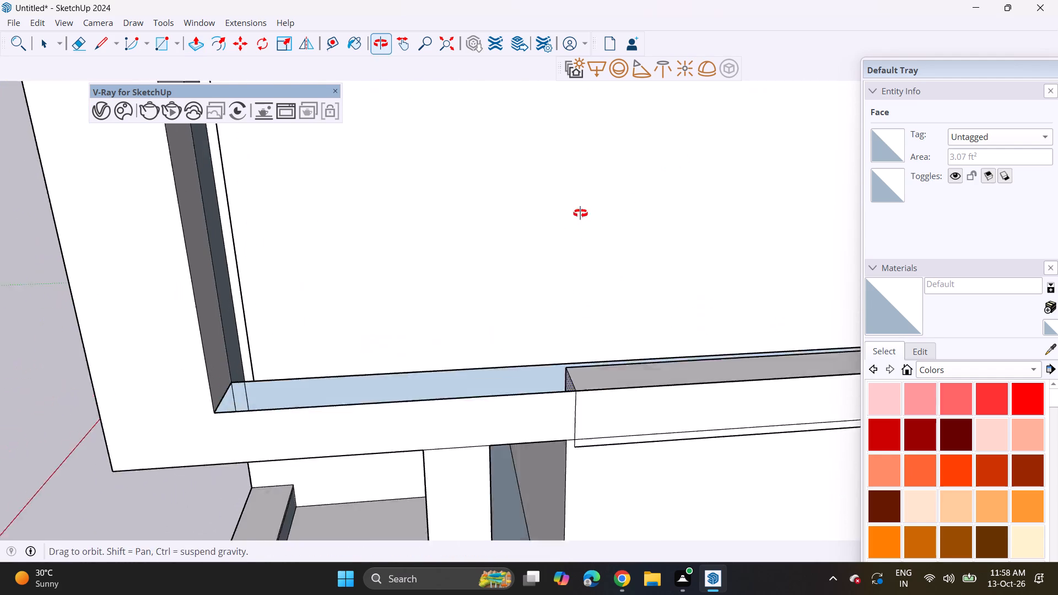
middle_drag(580, 213, 555, 228)
click(187, 402)
Push/pull the projecting strip under the filled sill up flush with the surrounding underside.
middle_drag(268, 464, 310, 234)
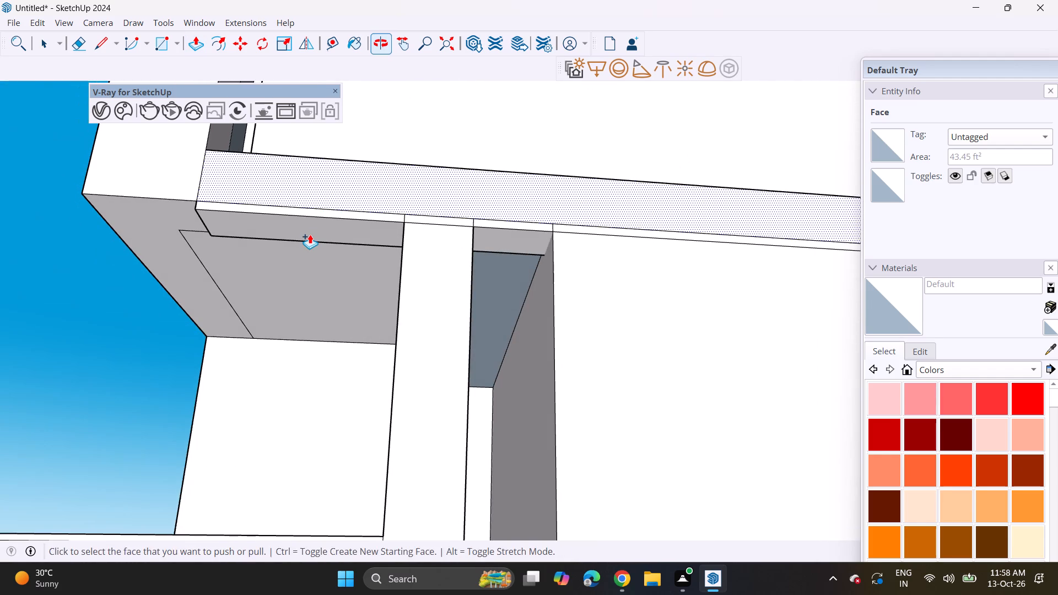
click(310, 234)
click(319, 221)
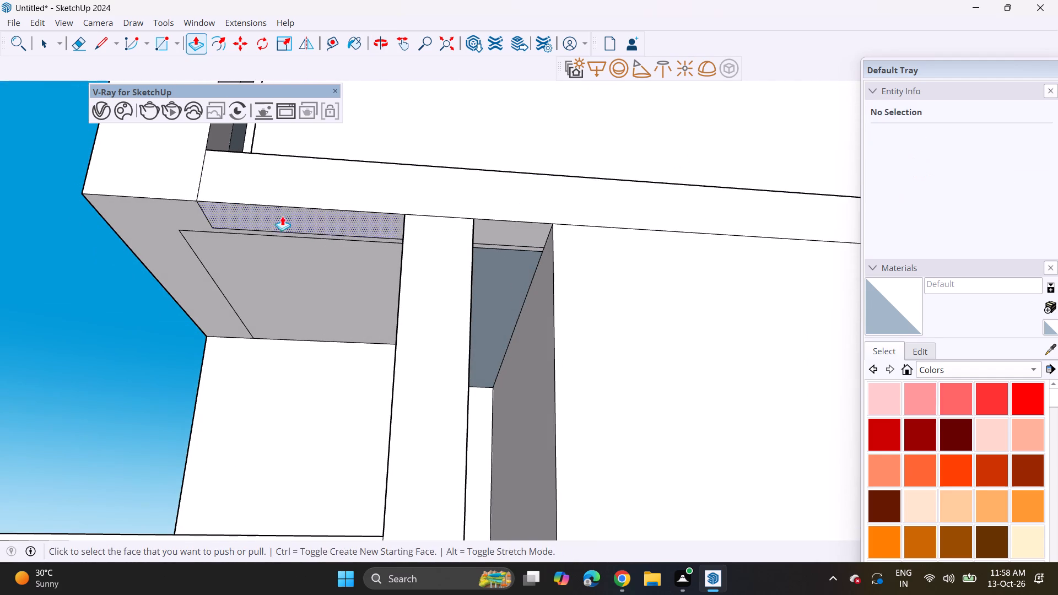
Erase the seams between the filled sill and the near corner on the front face and underside.
drag(71, 44, 91, 52)
click(196, 164)
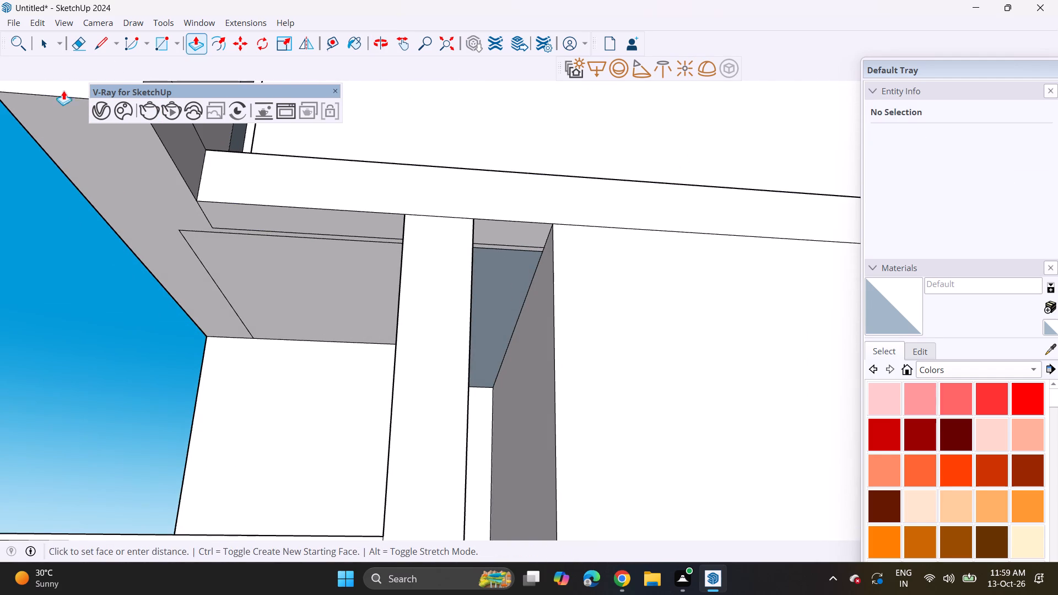
key(Escape)
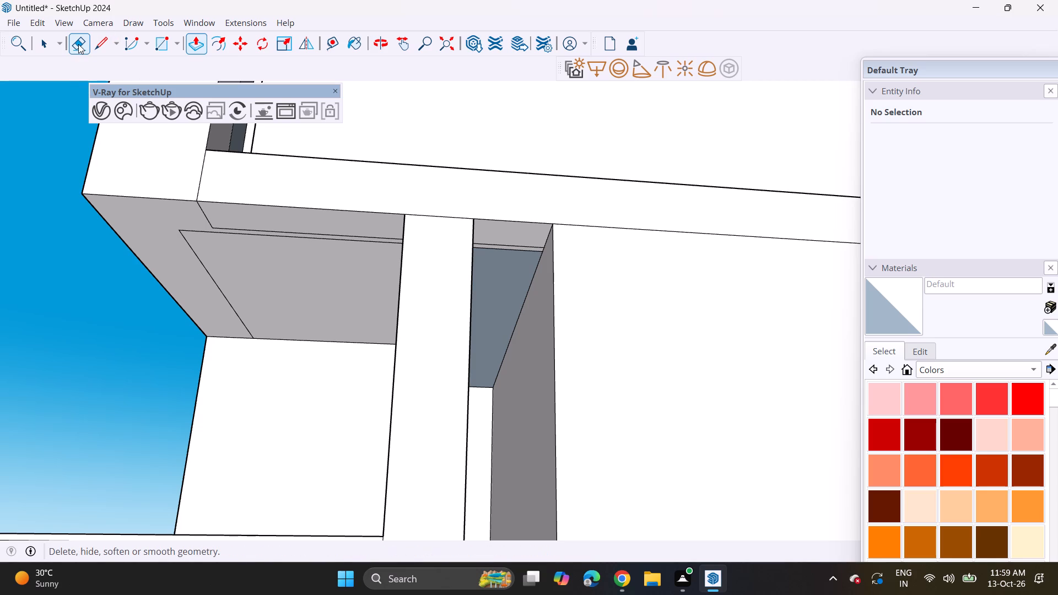
click(78, 44)
drag(180, 149, 232, 184)
drag(212, 218, 197, 225)
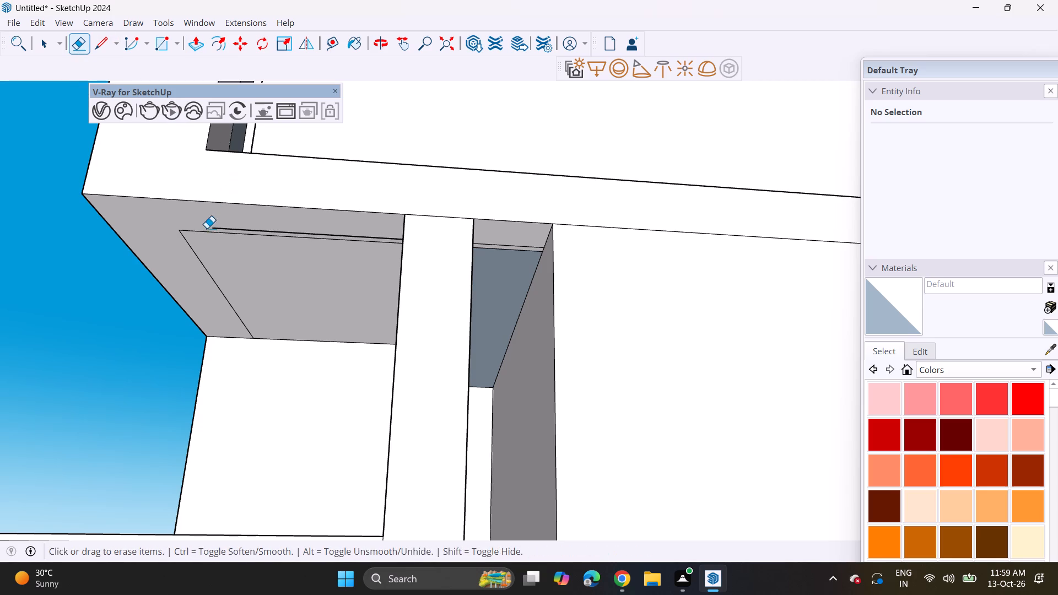
click(226, 226)
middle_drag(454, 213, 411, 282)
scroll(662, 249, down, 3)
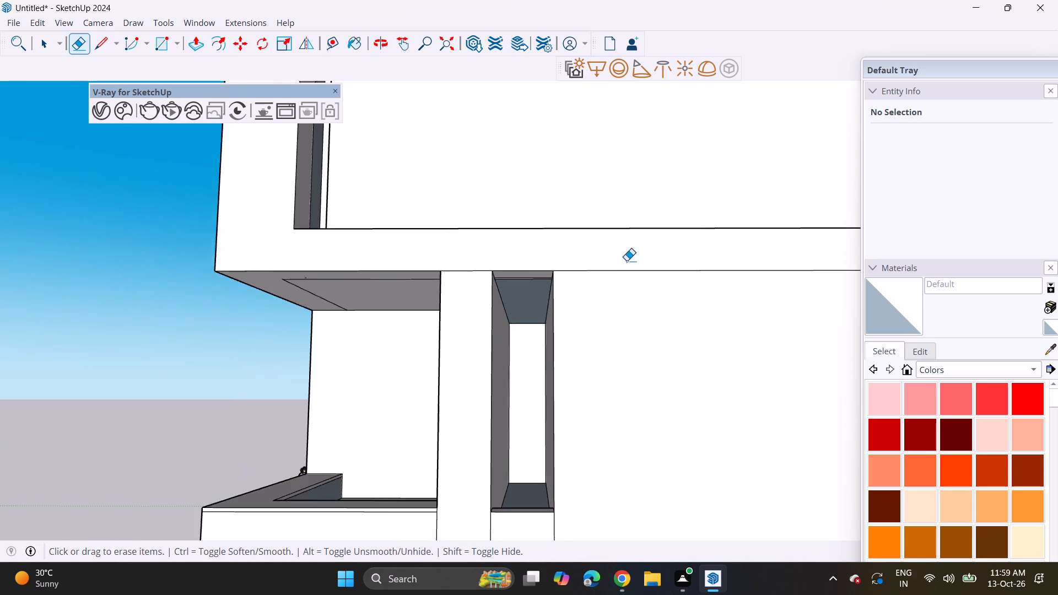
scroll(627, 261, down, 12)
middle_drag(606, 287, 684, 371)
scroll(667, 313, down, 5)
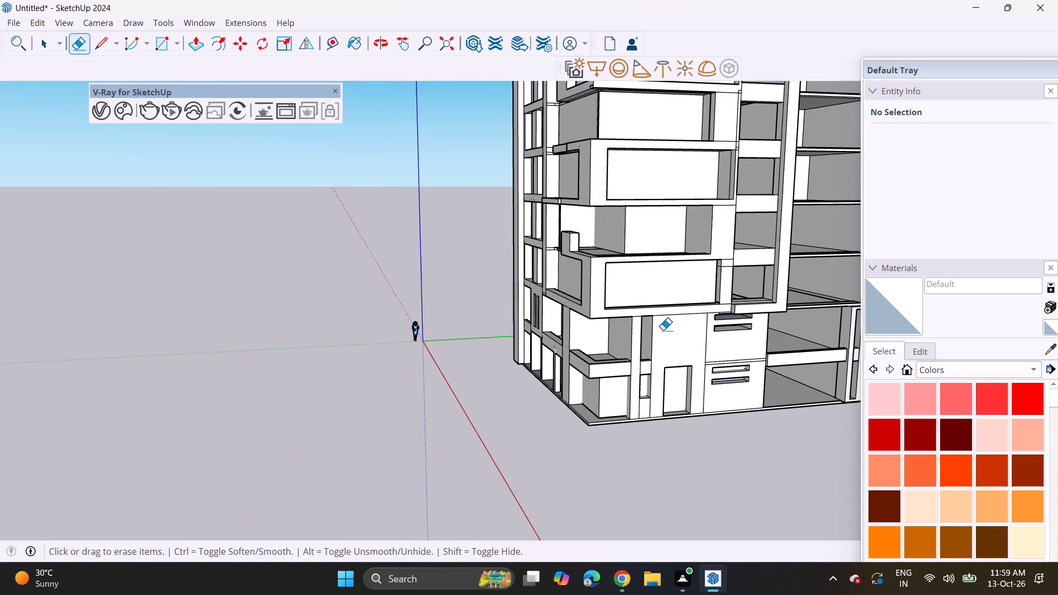
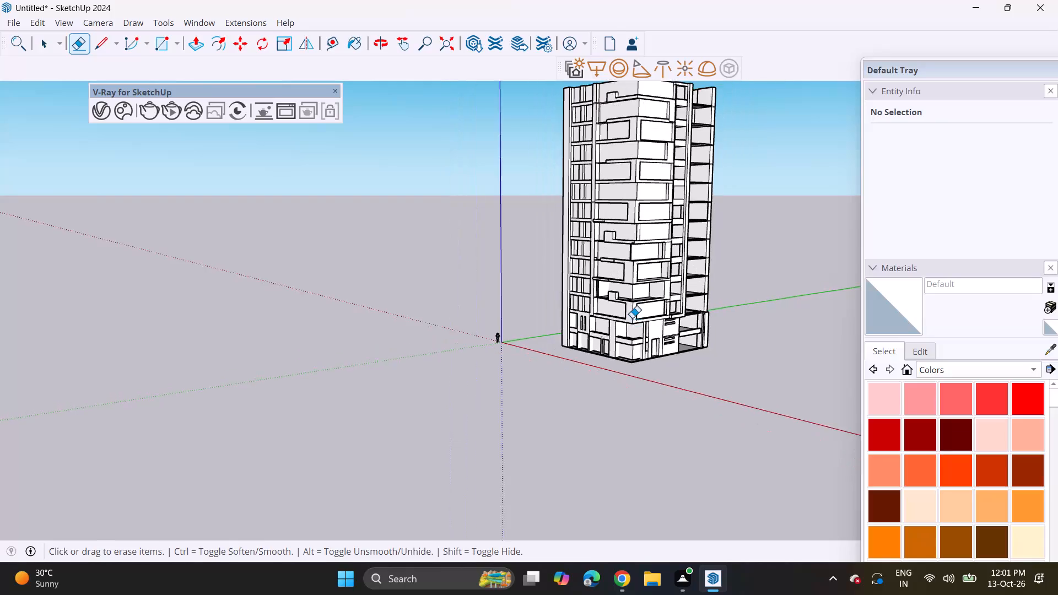
Examine the tower's facades and overall form from several angles and distances.
shift+middle_drag(653, 271, 657, 336)
middle_drag(661, 345, 655, 315)
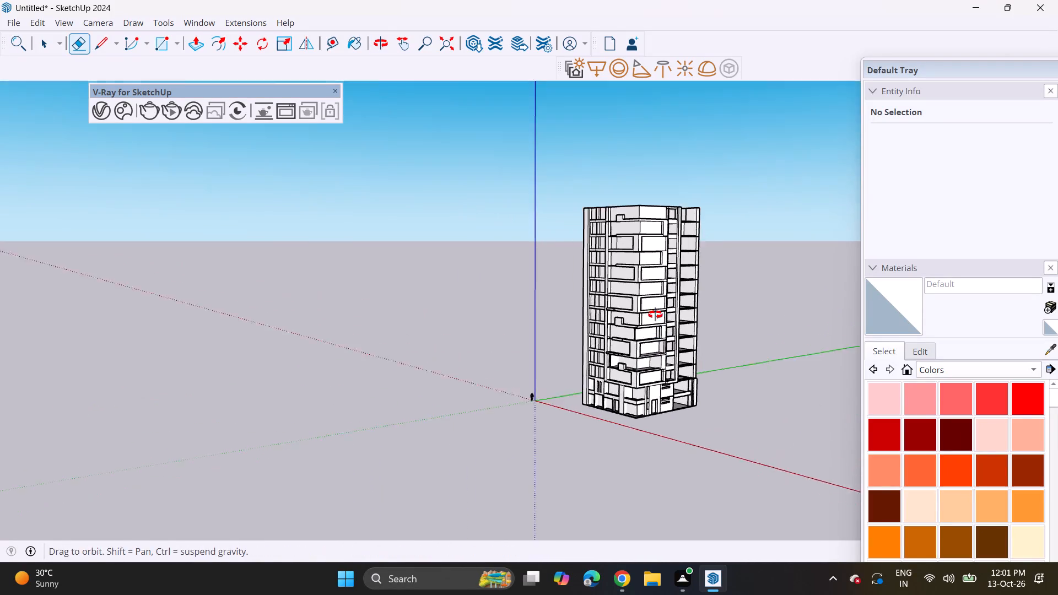
middle_drag(655, 315, 655, 284)
scroll(655, 286, up, 4)
middle_drag(689, 363, 660, 355)
shift+scroll(689, 363, up, 1)
scroll(654, 366, up, 2)
middle_drag(654, 366, 645, 386)
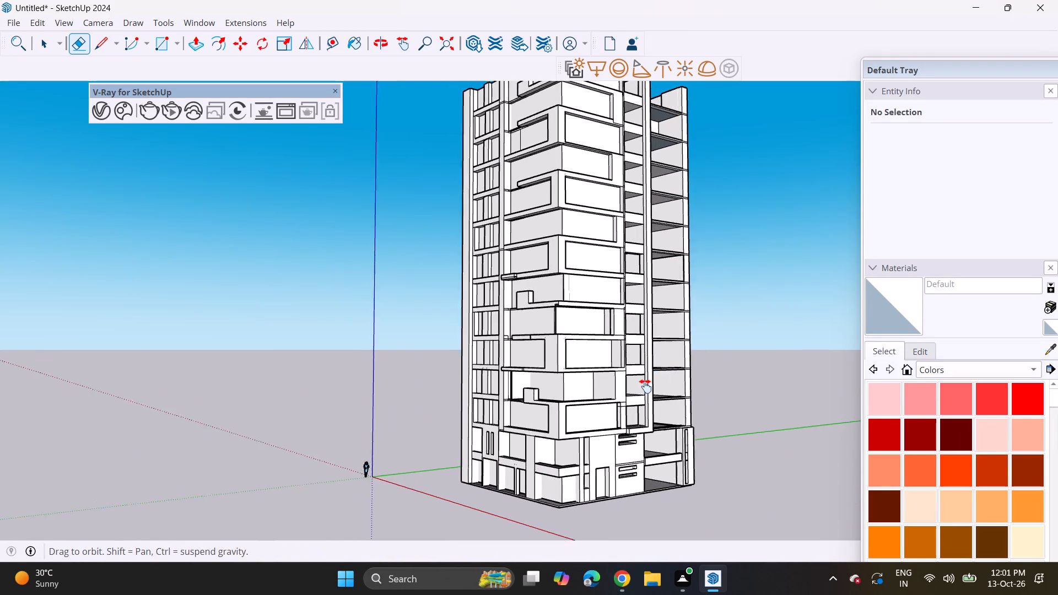
middle_drag(645, 386, 639, 403)
scroll(620, 396, down, 1)
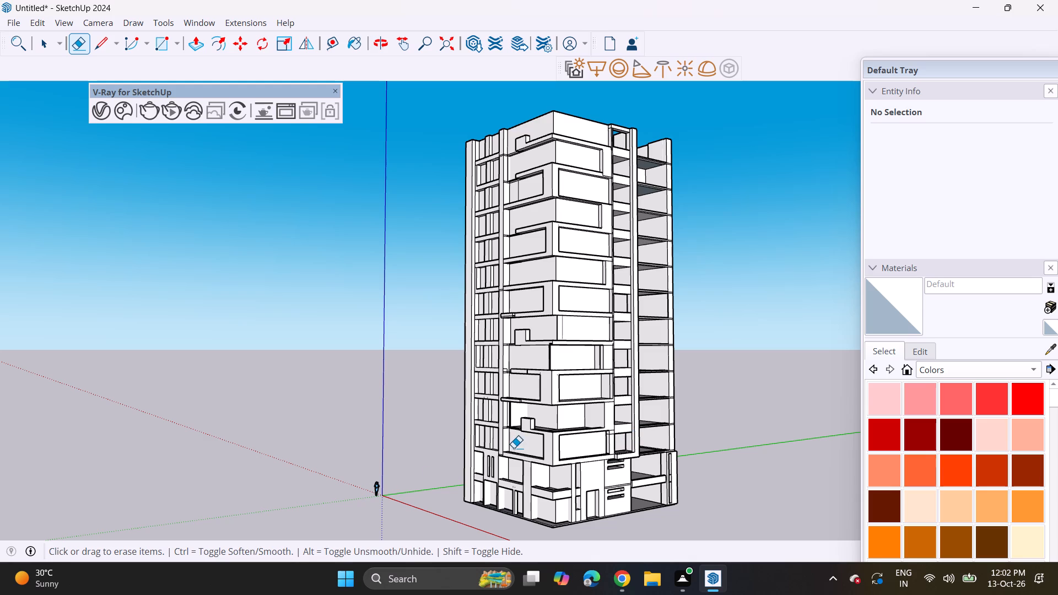
key(v)
key(space)
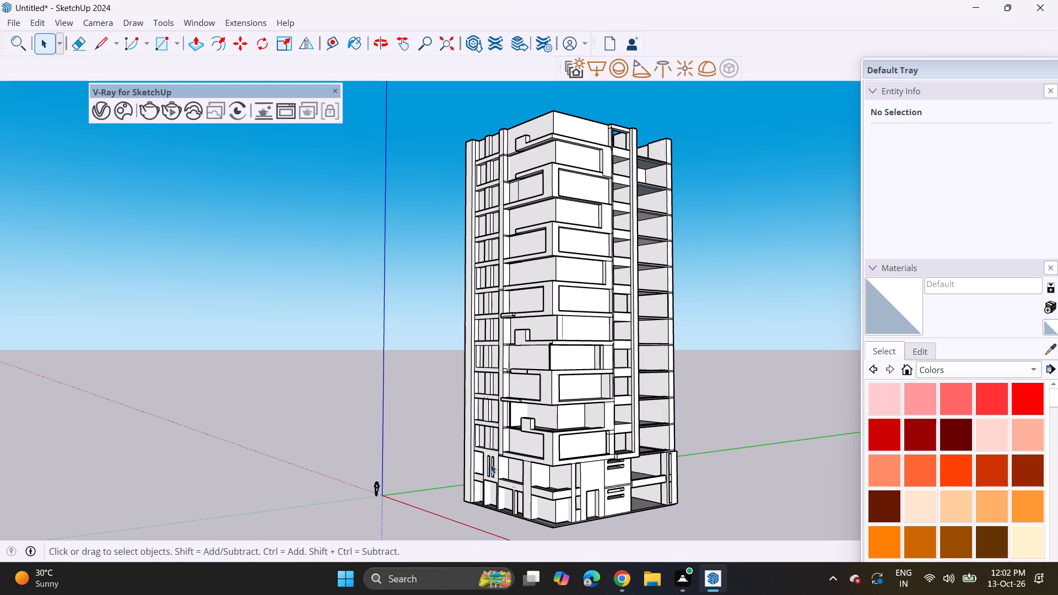
Paint the recessed window panels of the narrow side bay with gray Color M05 on the three storeys directly above the podium.
scroll(913, 434, down, 7)
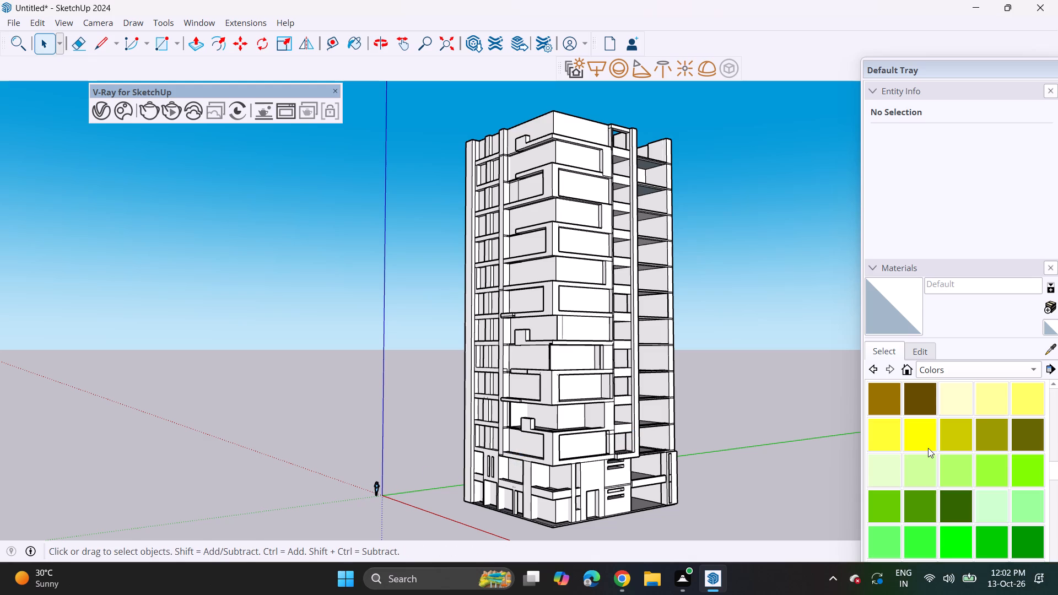
scroll(928, 448, down, 4)
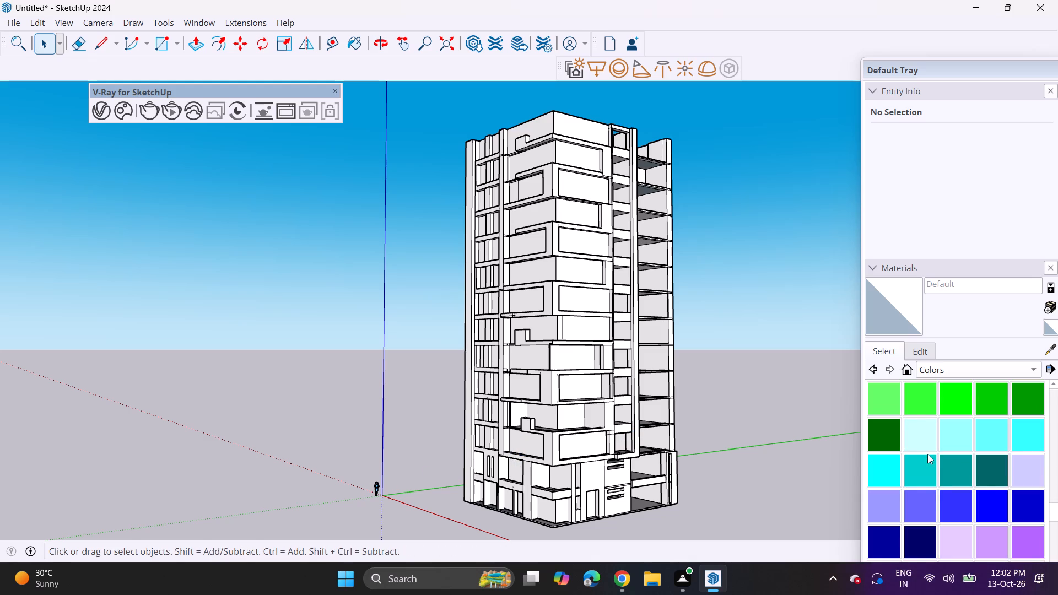
scroll(918, 496, down, 1)
click(922, 504)
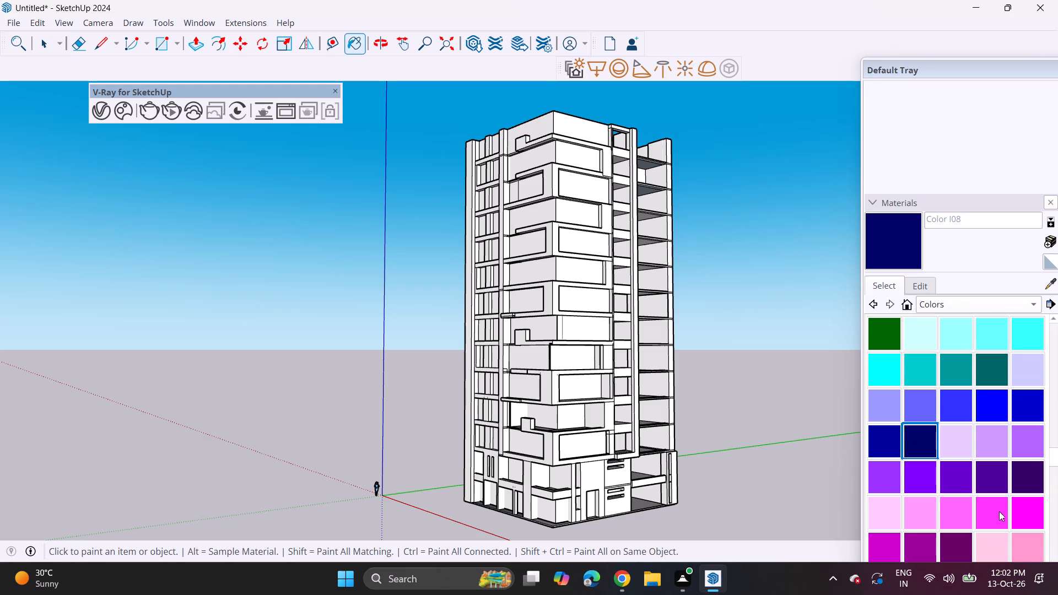
scroll(992, 496, down, 3)
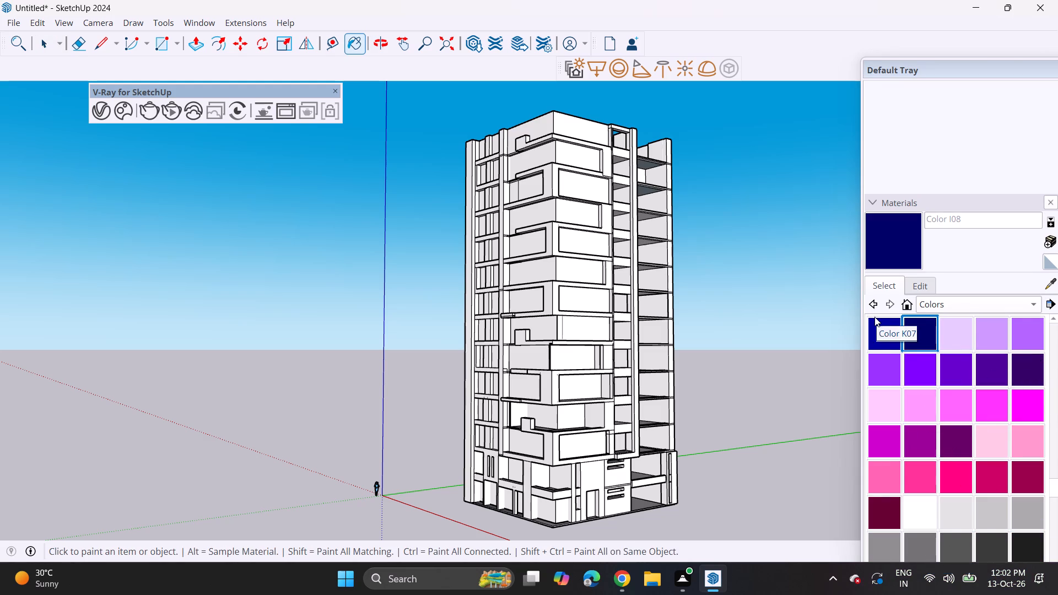
click(909, 542)
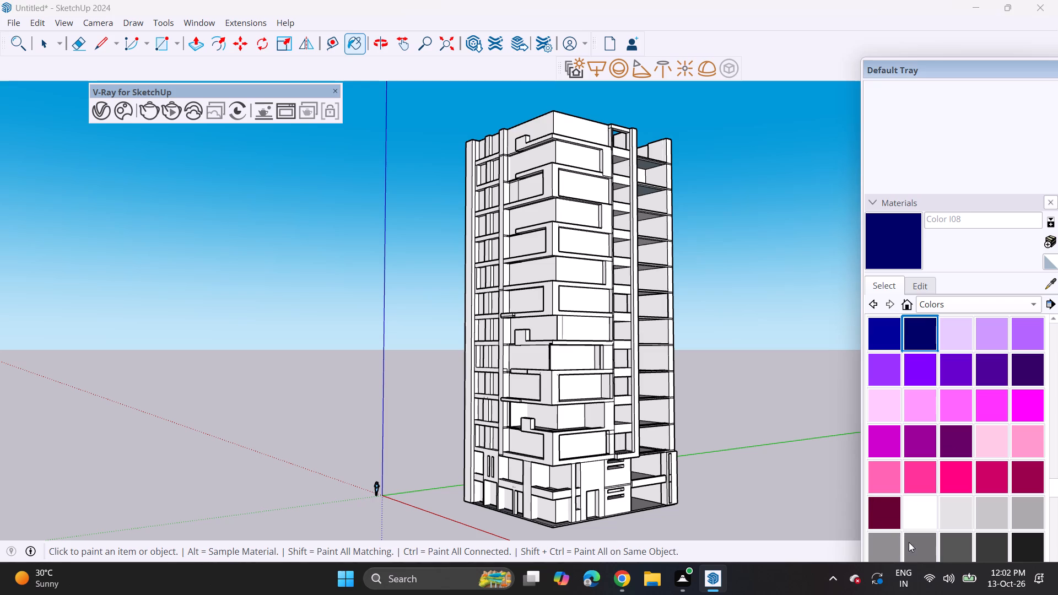
middle_drag(450, 463, 507, 449)
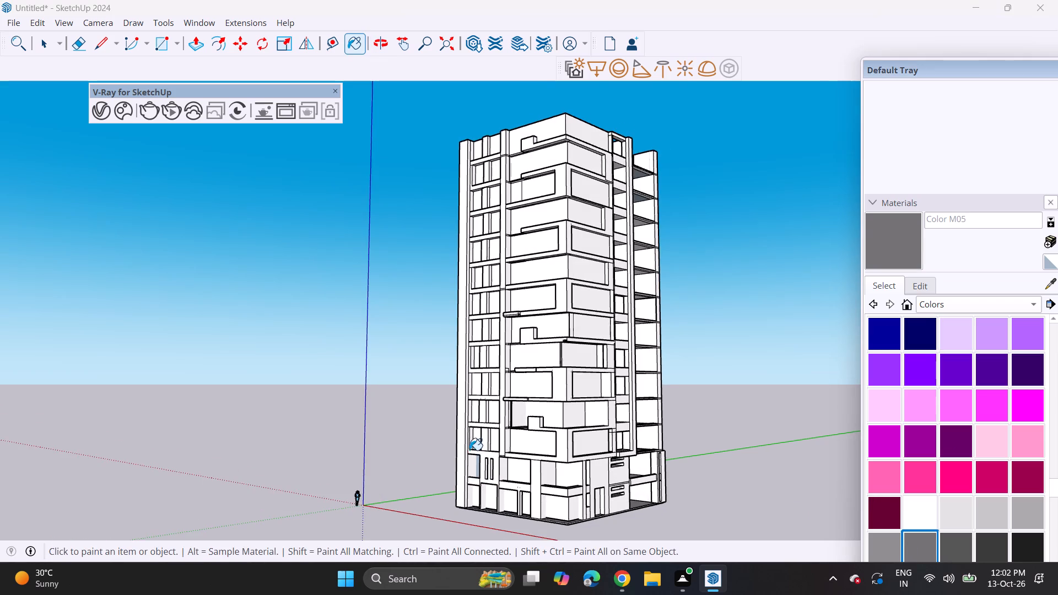
scroll(468, 451, up, 7)
click(480, 429)
click(517, 416)
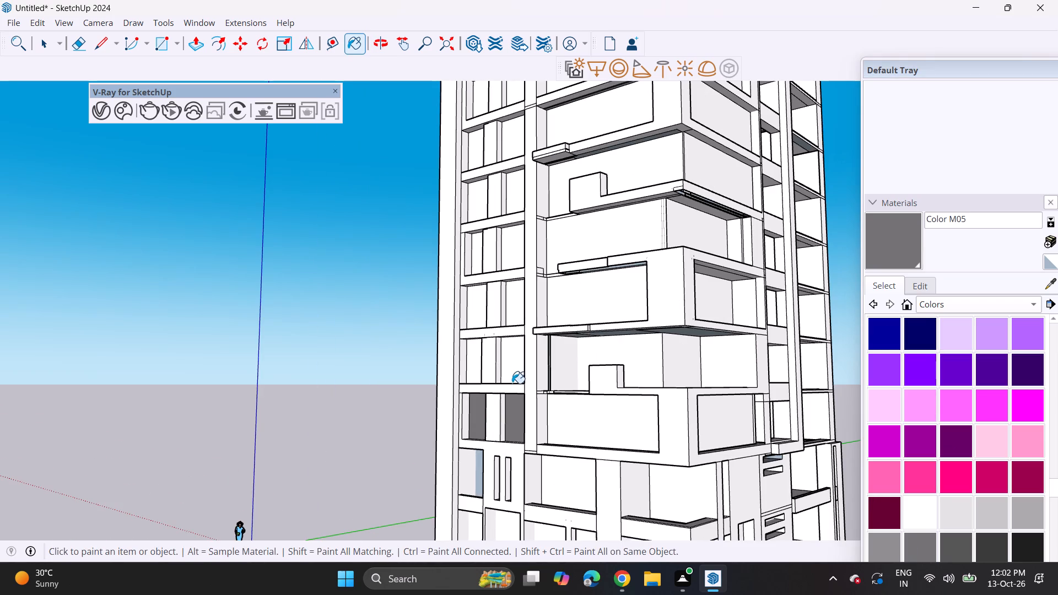
click(512, 375)
click(476, 363)
click(474, 310)
click(503, 305)
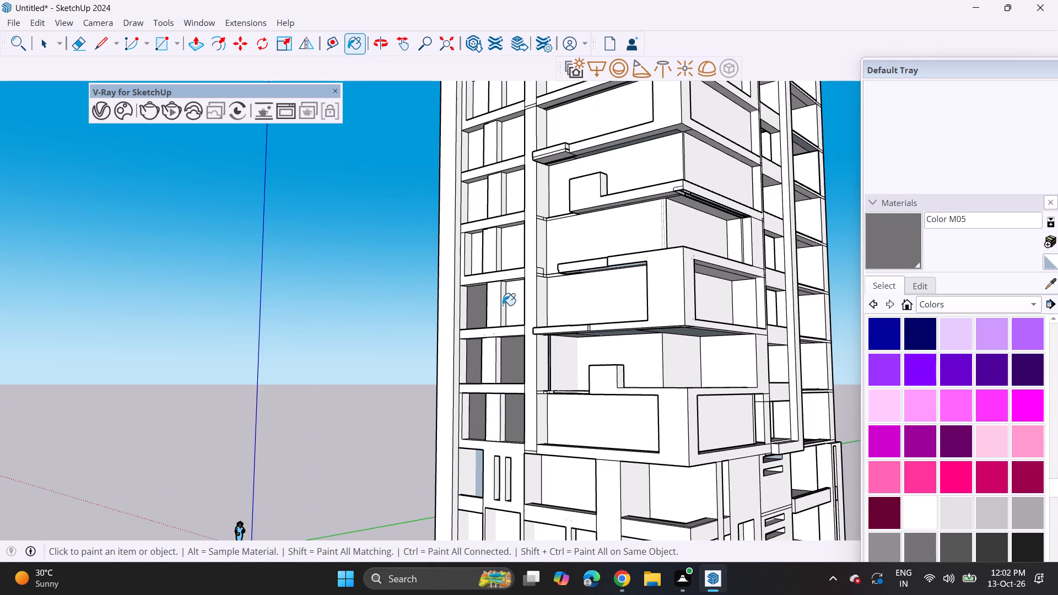
key(ctrl+z)
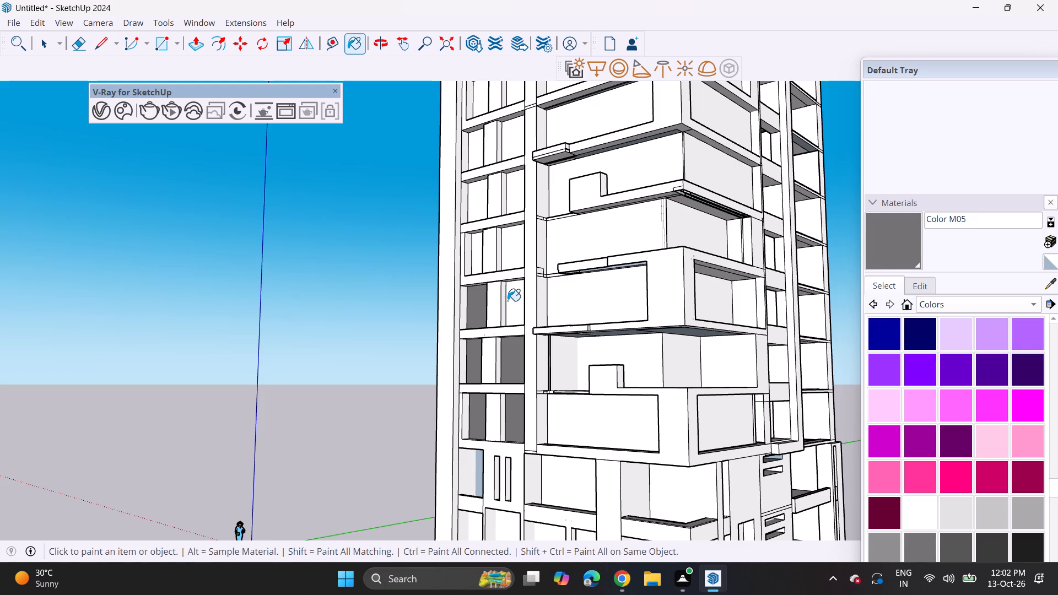
click(508, 301)
Paint both window panels per storey with Color M05 on the next four storeys of the narrow bay.
click(514, 268)
click(476, 243)
shift+middle_drag(489, 245, 502, 331)
click(528, 275)
click(490, 275)
click(494, 232)
click(526, 225)
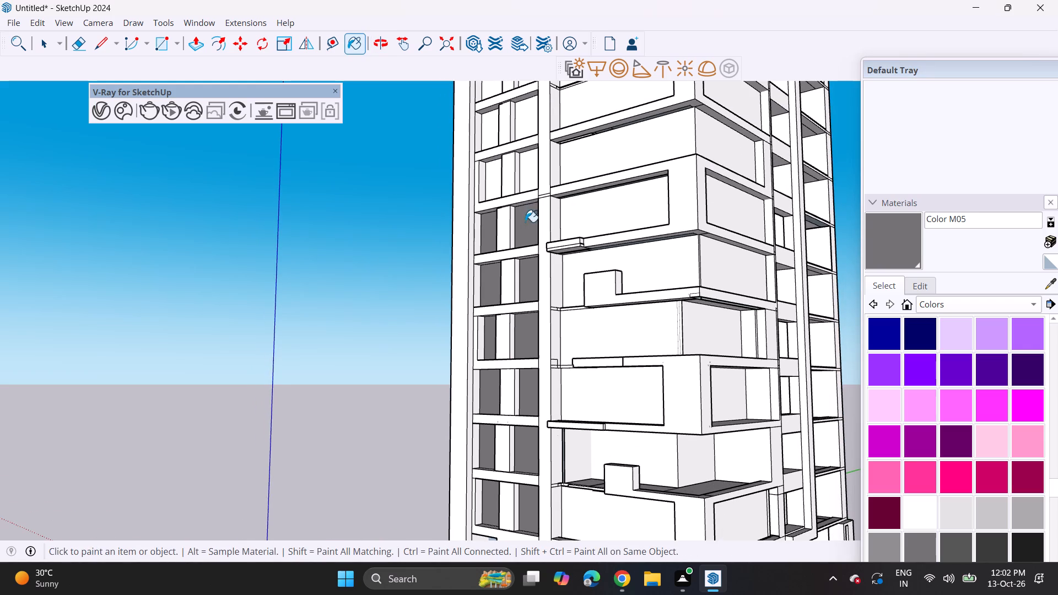
shift+middle_drag(530, 193, 543, 251)
click(543, 243)
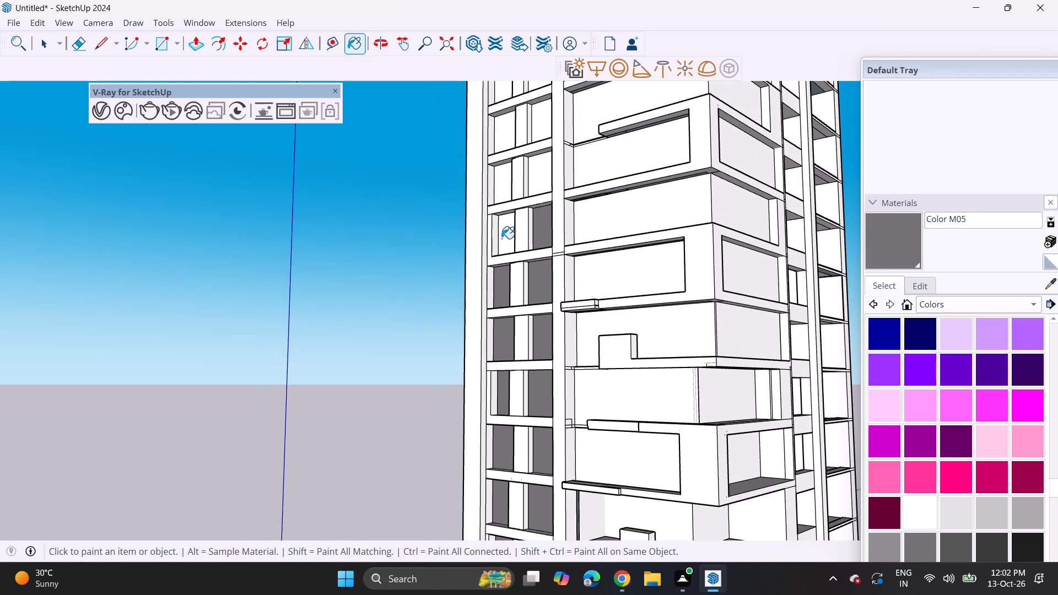
click(501, 239)
Paint the window panels on the top five storeys of the narrow bay with Color M05.
shift+middle_drag(514, 227, 514, 326)
click(535, 272)
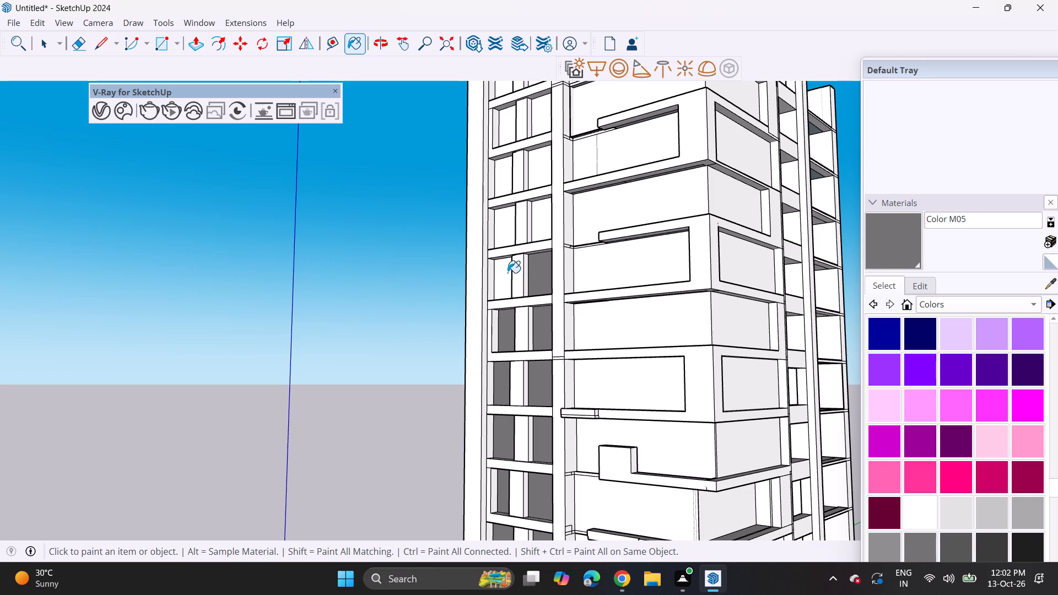
click(508, 273)
click(511, 237)
click(539, 224)
shift+middle_drag(537, 257, 536, 370)
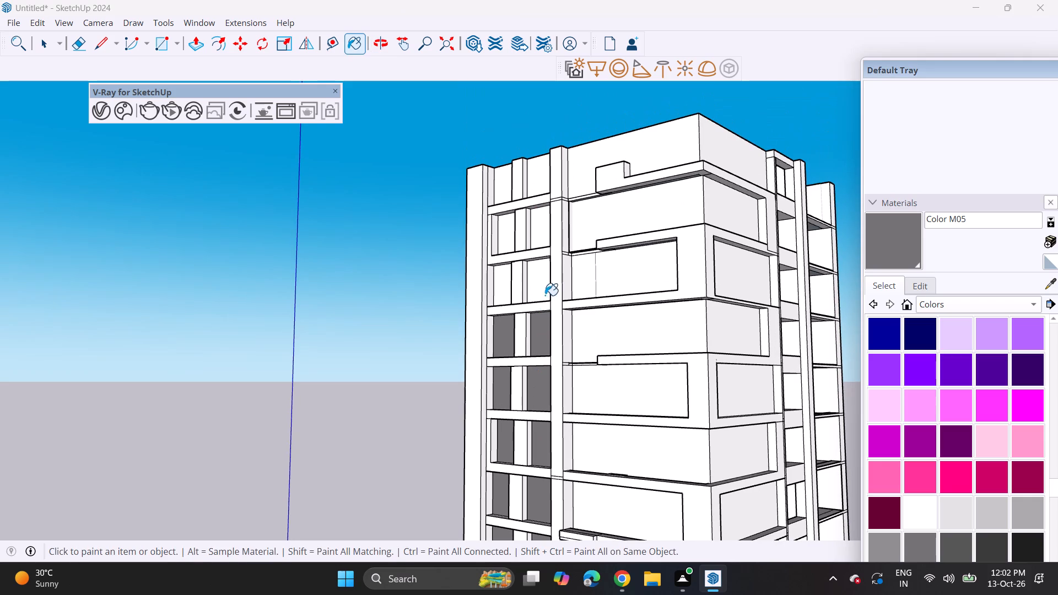
click(541, 283)
click(506, 288)
click(506, 248)
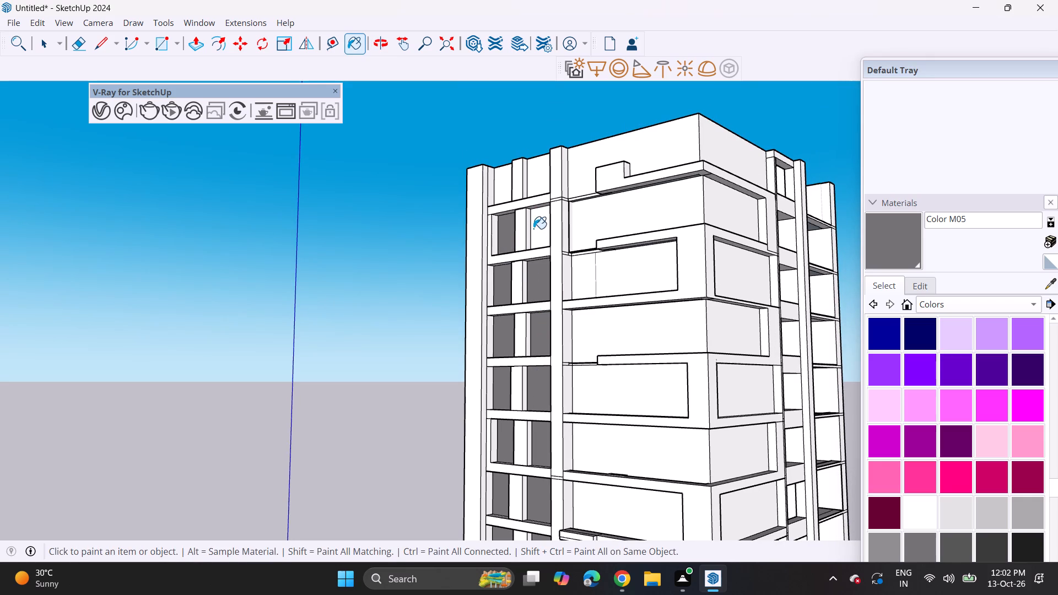
click(533, 229)
click(536, 183)
click(500, 185)
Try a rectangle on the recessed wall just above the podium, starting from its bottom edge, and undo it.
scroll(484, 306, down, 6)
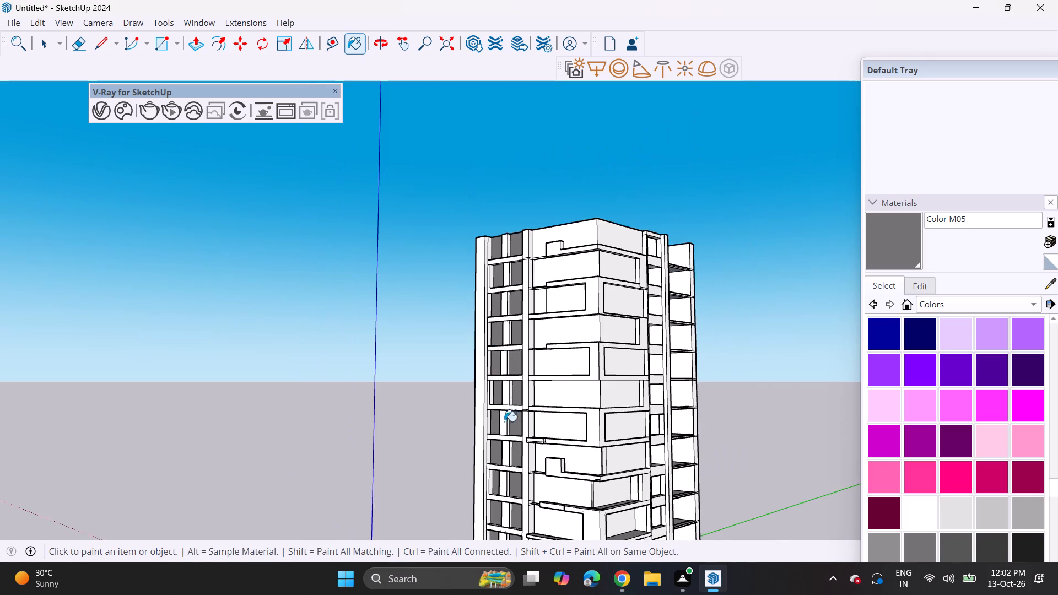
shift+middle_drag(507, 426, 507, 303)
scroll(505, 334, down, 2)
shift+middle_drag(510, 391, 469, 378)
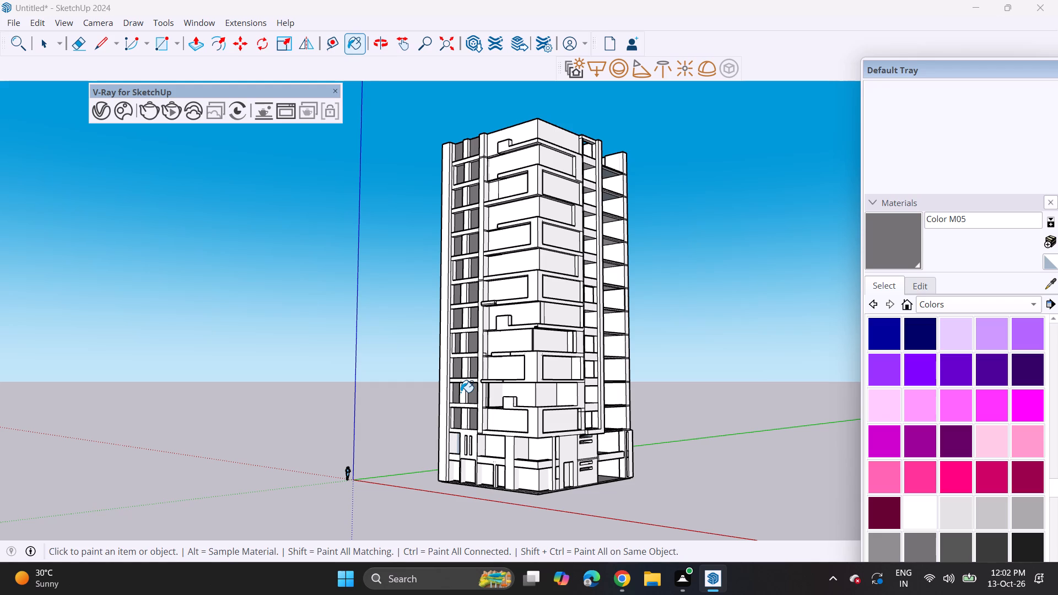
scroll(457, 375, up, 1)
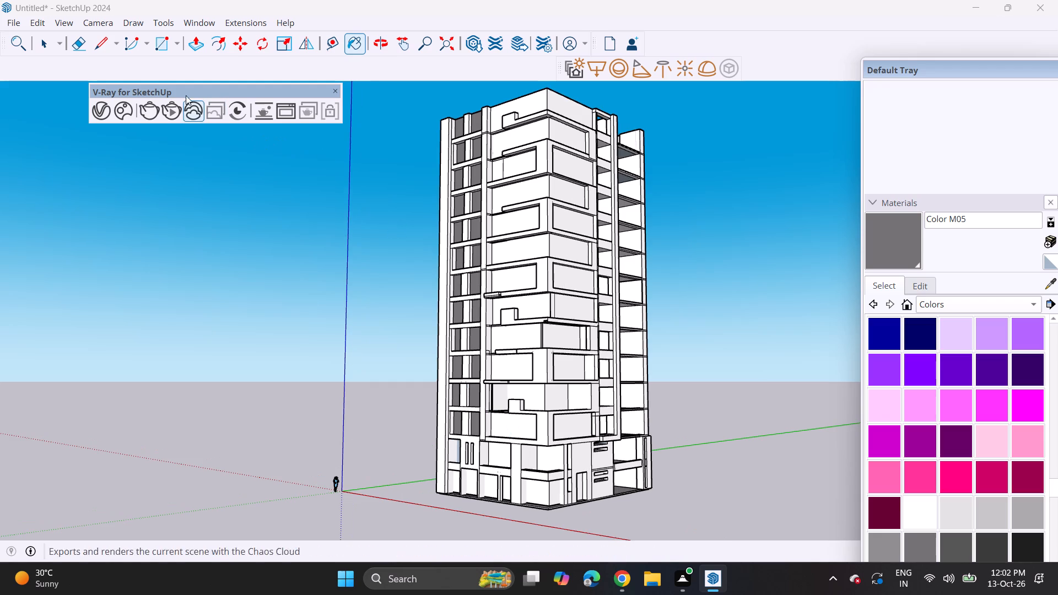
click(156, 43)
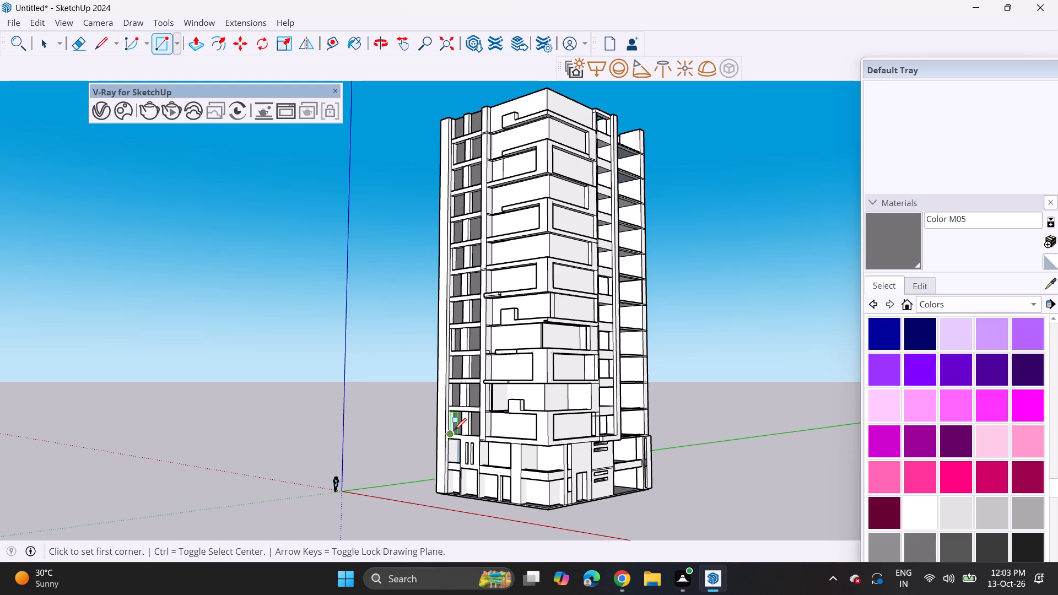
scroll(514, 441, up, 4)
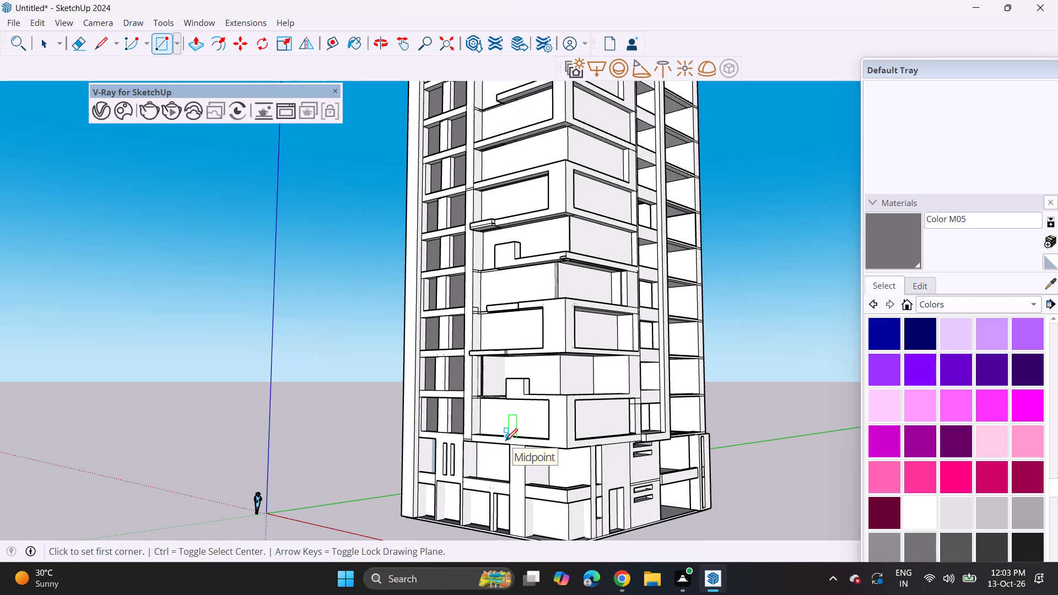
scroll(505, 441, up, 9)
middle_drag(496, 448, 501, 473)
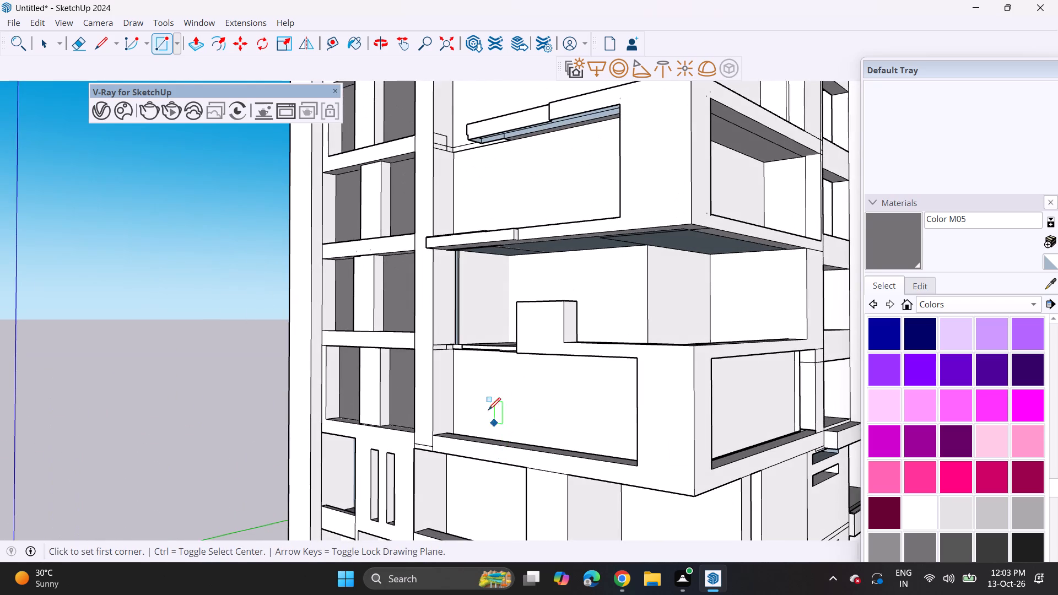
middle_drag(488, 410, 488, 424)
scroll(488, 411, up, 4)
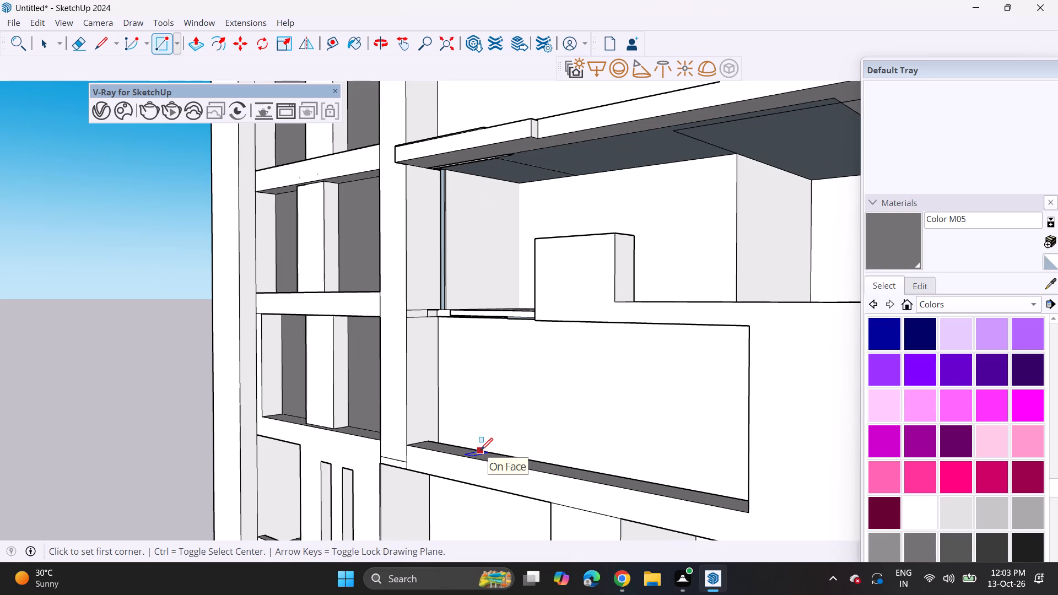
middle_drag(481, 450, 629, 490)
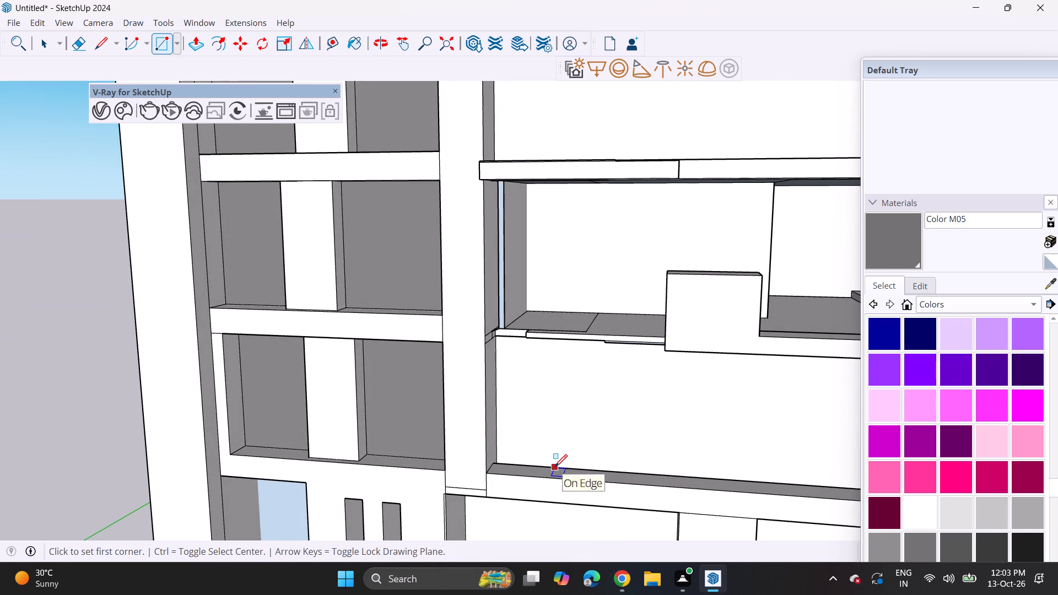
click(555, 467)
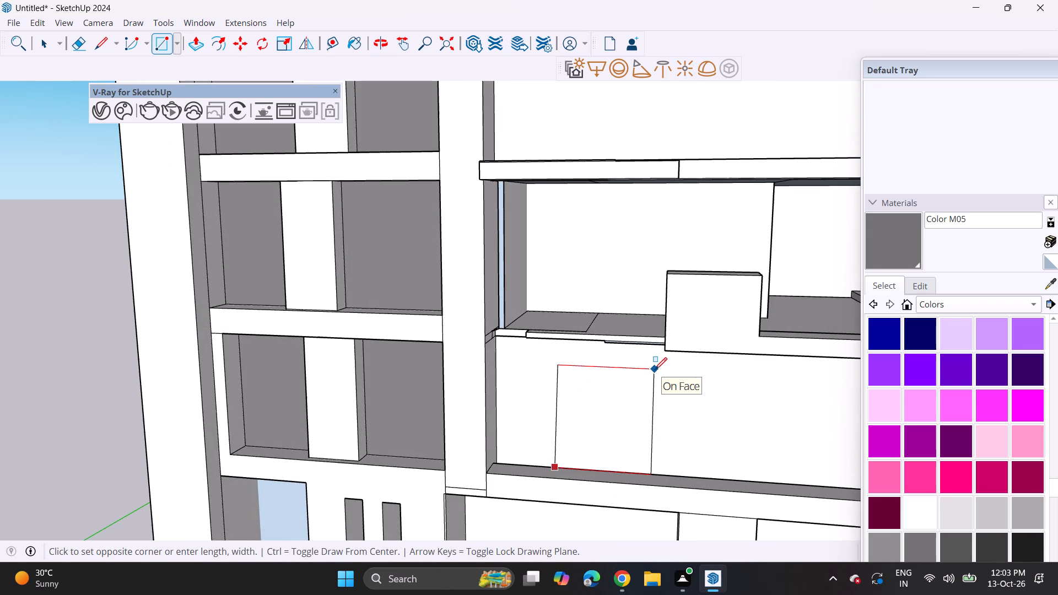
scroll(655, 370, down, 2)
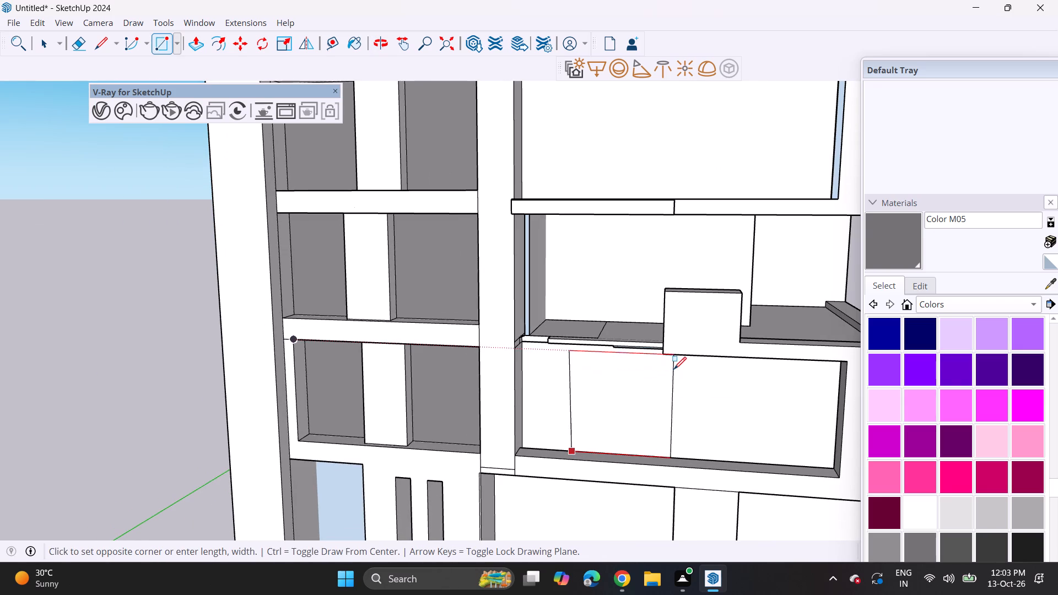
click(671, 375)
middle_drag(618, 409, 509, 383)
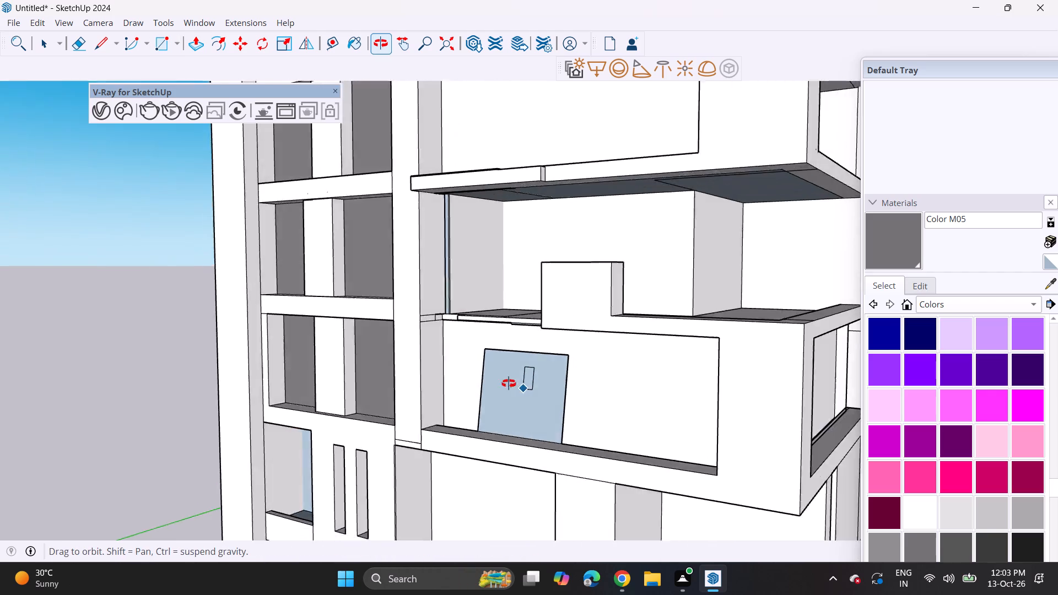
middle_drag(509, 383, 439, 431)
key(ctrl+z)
Draw an upright rectangle from the bottom edge of the recessed wall just above the podium, near the column beside the narrow bay.
middle_drag(447, 447, 456, 471)
scroll(462, 485, up, 11)
middle_drag(424, 452, 407, 469)
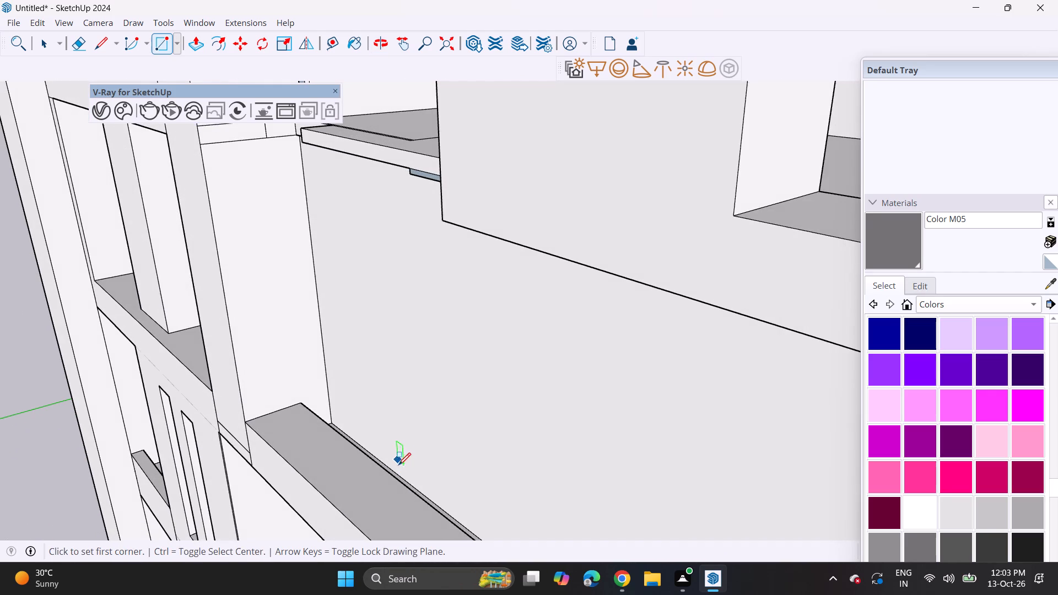
click(403, 477)
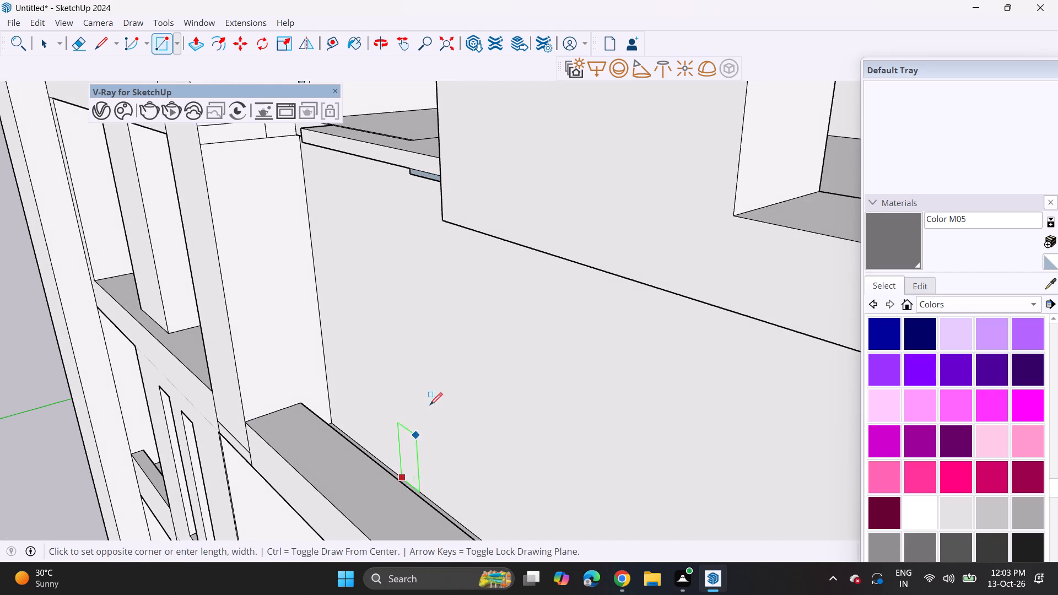
scroll(436, 399, down, 6)
middle_drag(461, 395, 611, 286)
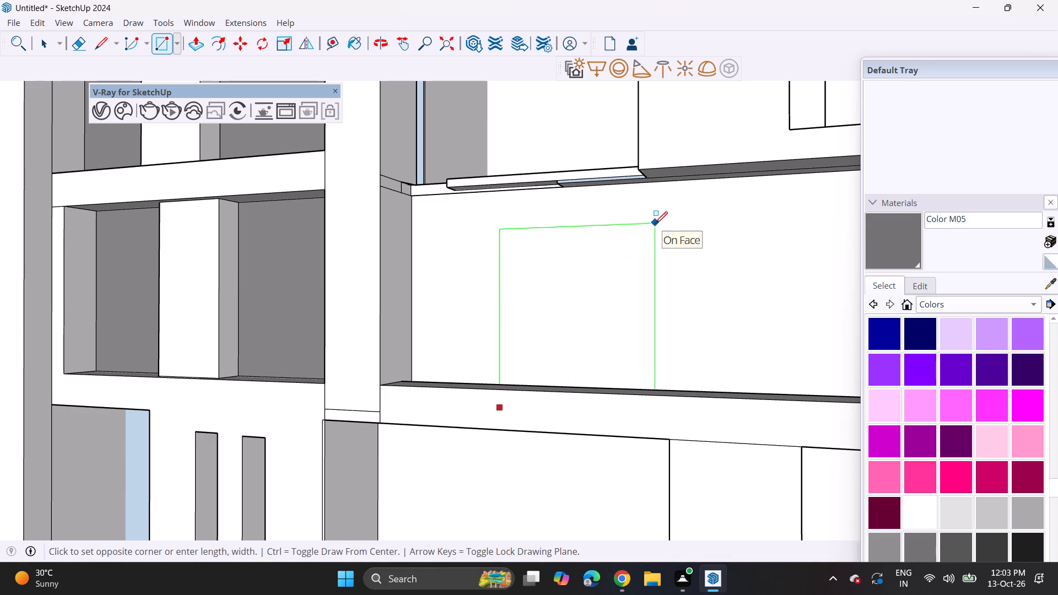
click(663, 219)
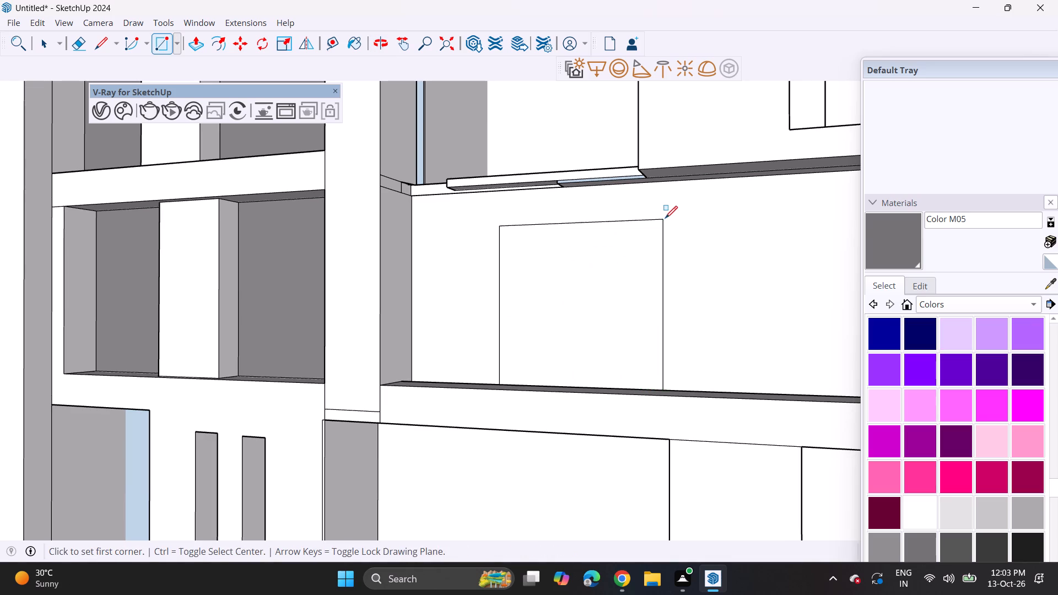
Push the rectangle inward with Push/Pull to cut an opening through the recessed wall.
middle_drag(607, 291, 516, 364)
click(195, 50)
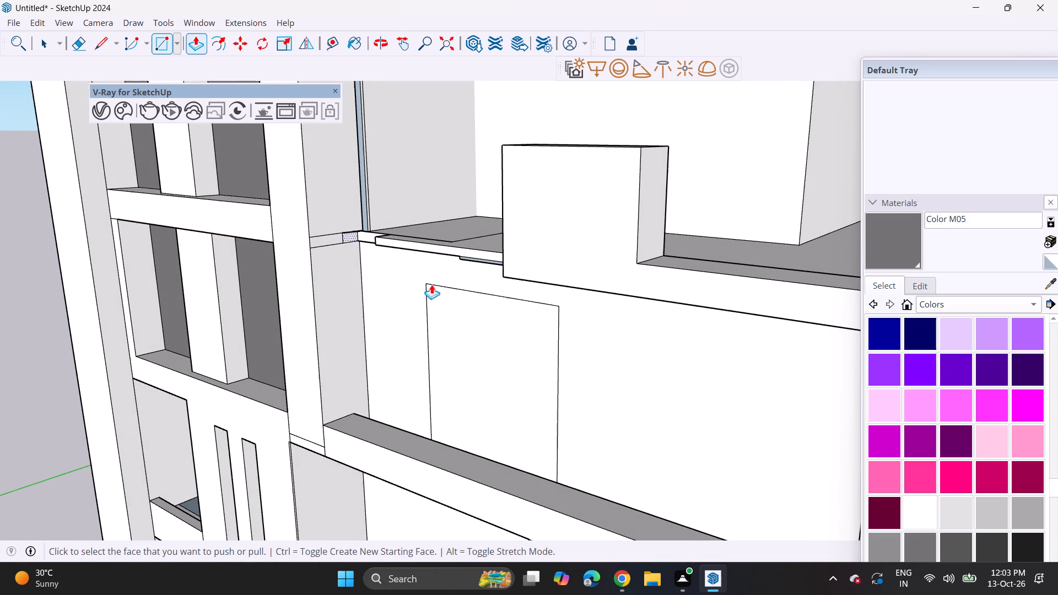
click(457, 412)
click(475, 401)
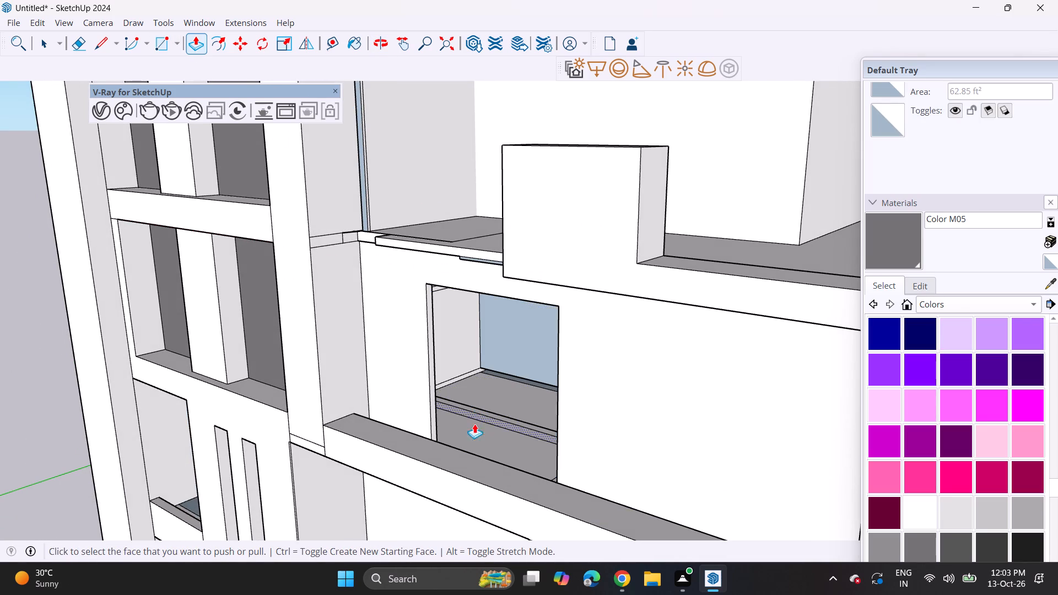
Undo the last Push/Pull cut through the recessed wall just above the podium.
scroll(509, 321, down, 3)
key(ctrl+z)
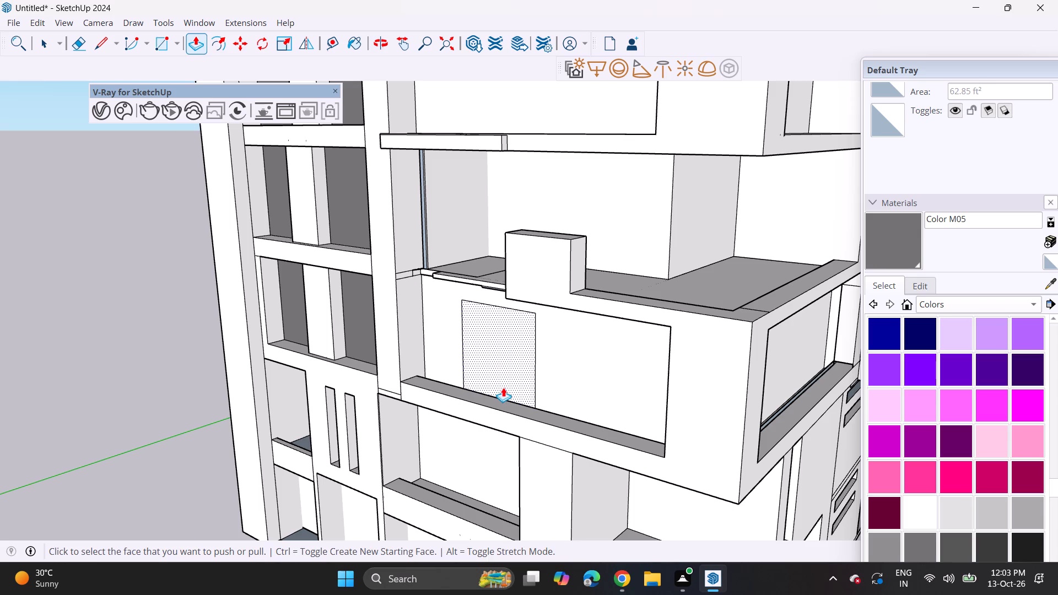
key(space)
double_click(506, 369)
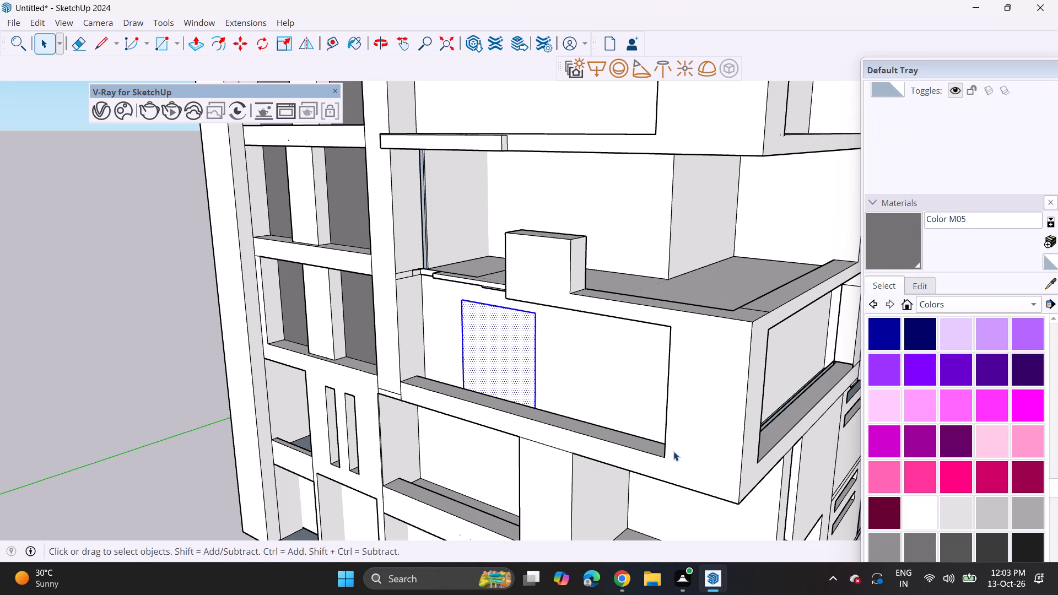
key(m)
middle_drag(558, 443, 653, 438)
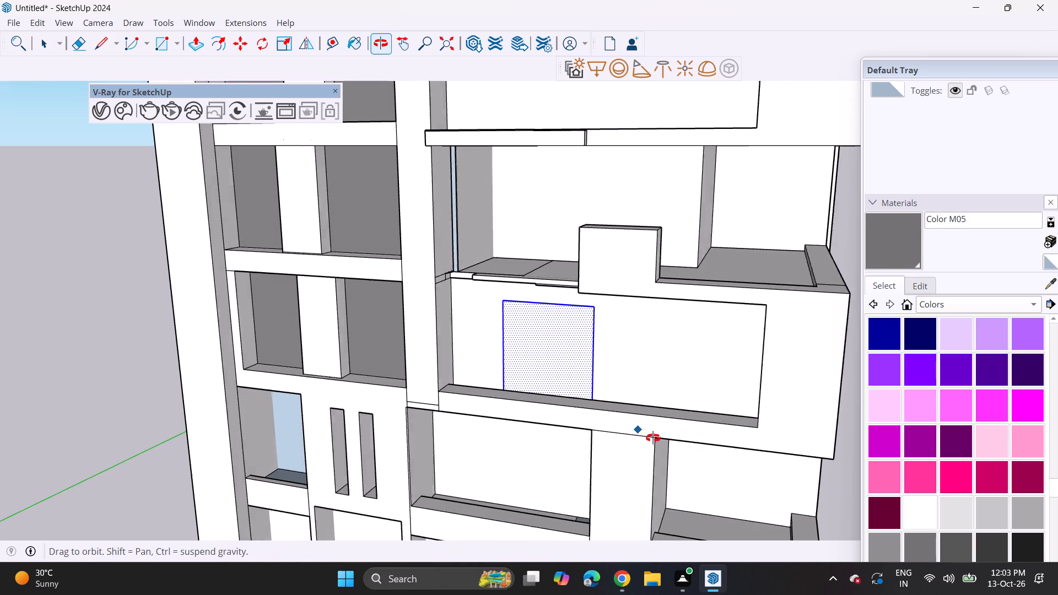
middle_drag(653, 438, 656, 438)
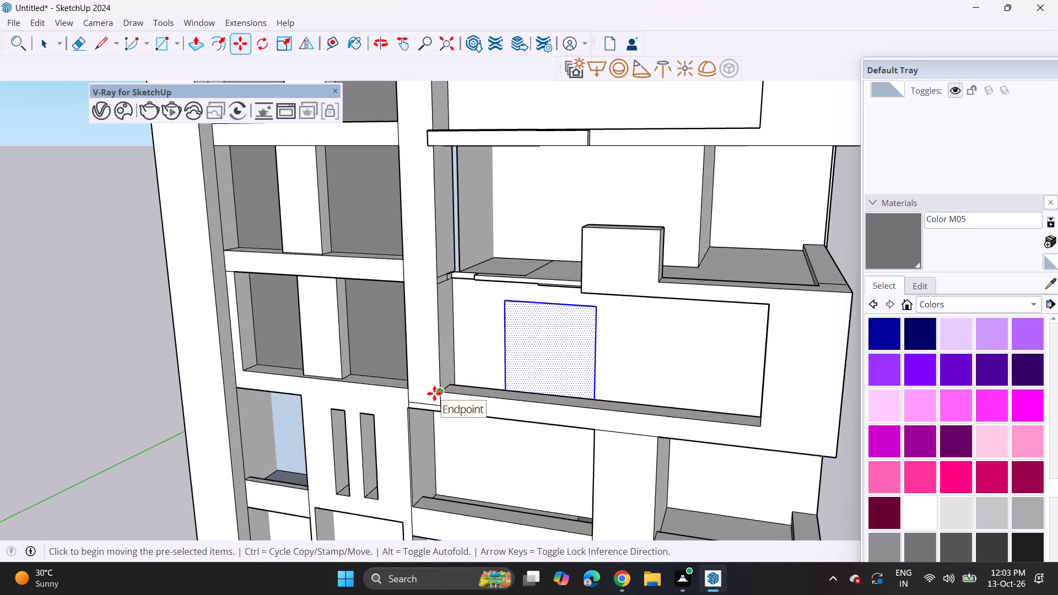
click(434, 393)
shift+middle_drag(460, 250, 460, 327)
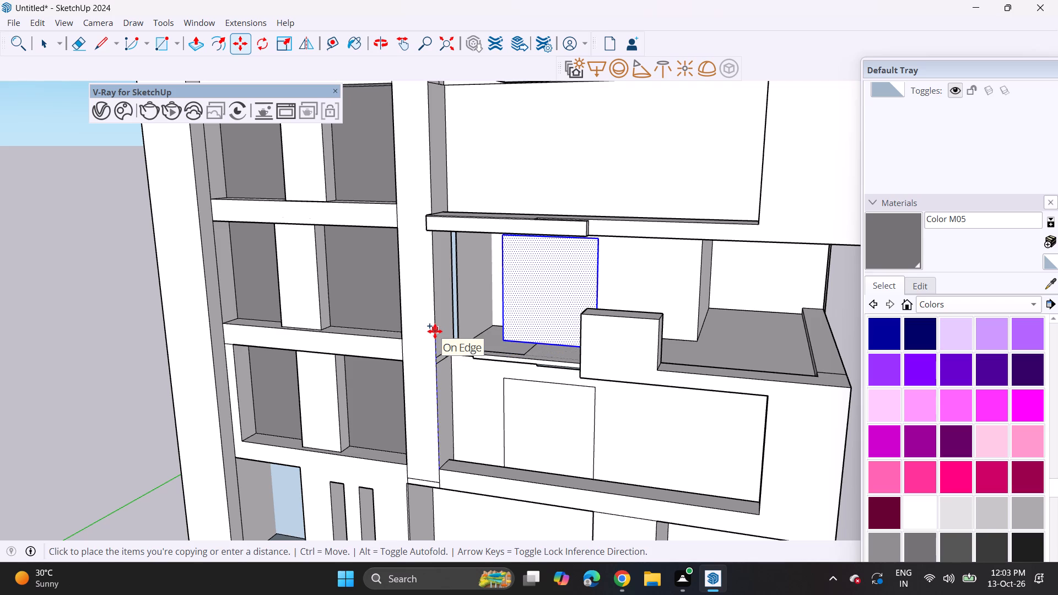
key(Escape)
Pull both corner walls of the recessed storey above the outlined rectangle outward with Push/Pull, towards the balcony parapets.
scroll(499, 418, down, 6)
middle_drag(589, 424, 535, 396)
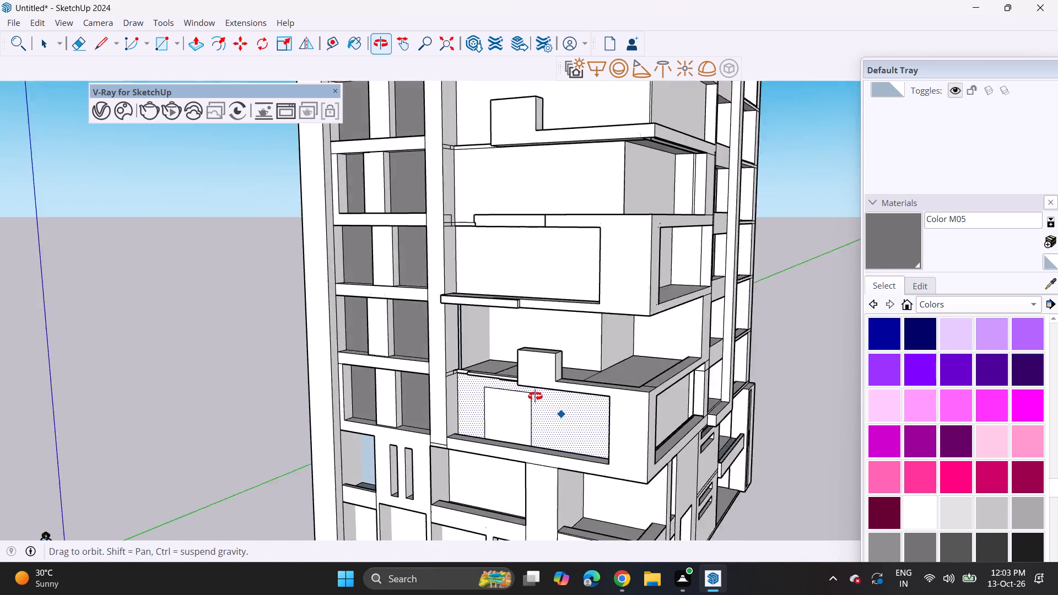
middle_drag(535, 396, 505, 369)
scroll(478, 384, down, 3)
middle_drag(550, 381, 532, 388)
middle_drag(555, 329, 518, 343)
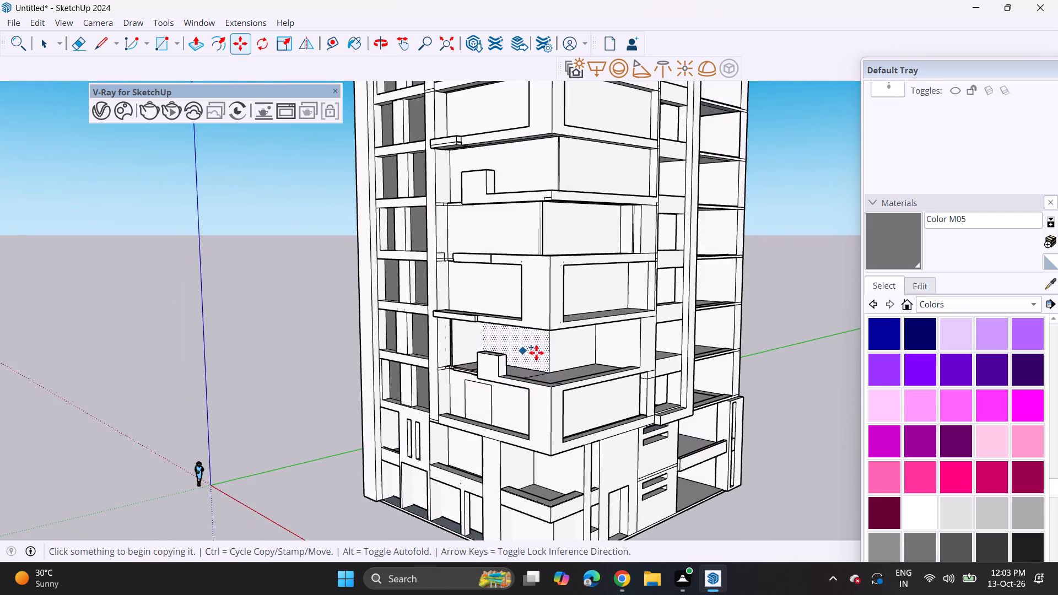
scroll(543, 353, up, 6)
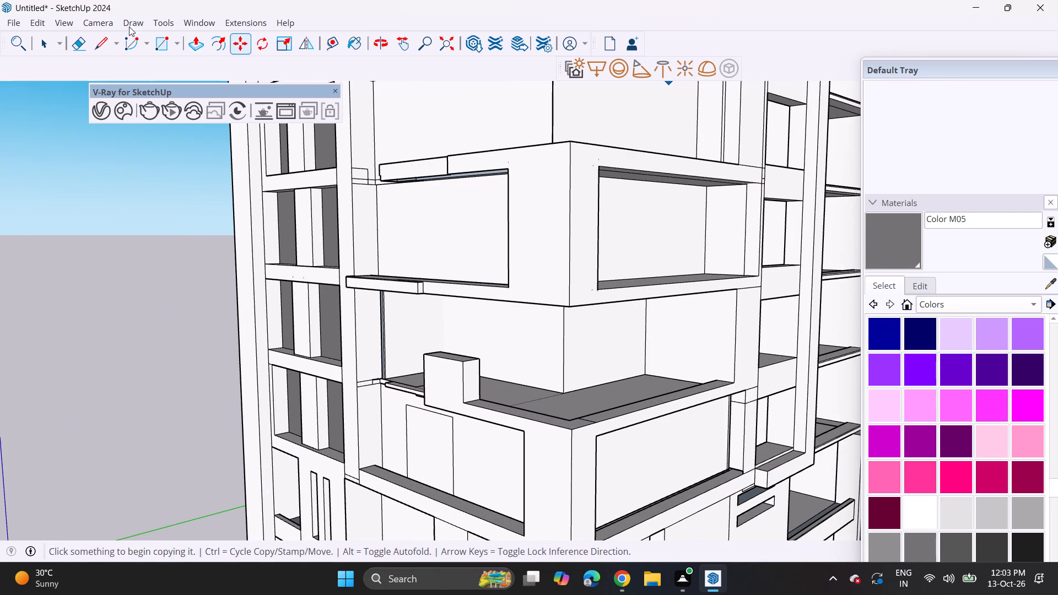
click(200, 48)
click(503, 353)
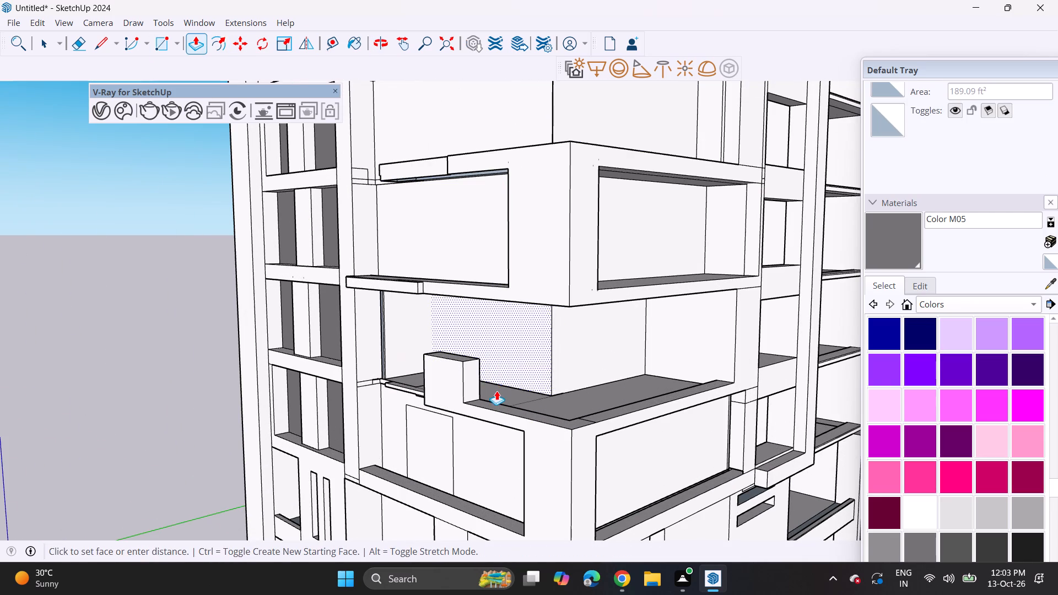
click(489, 439)
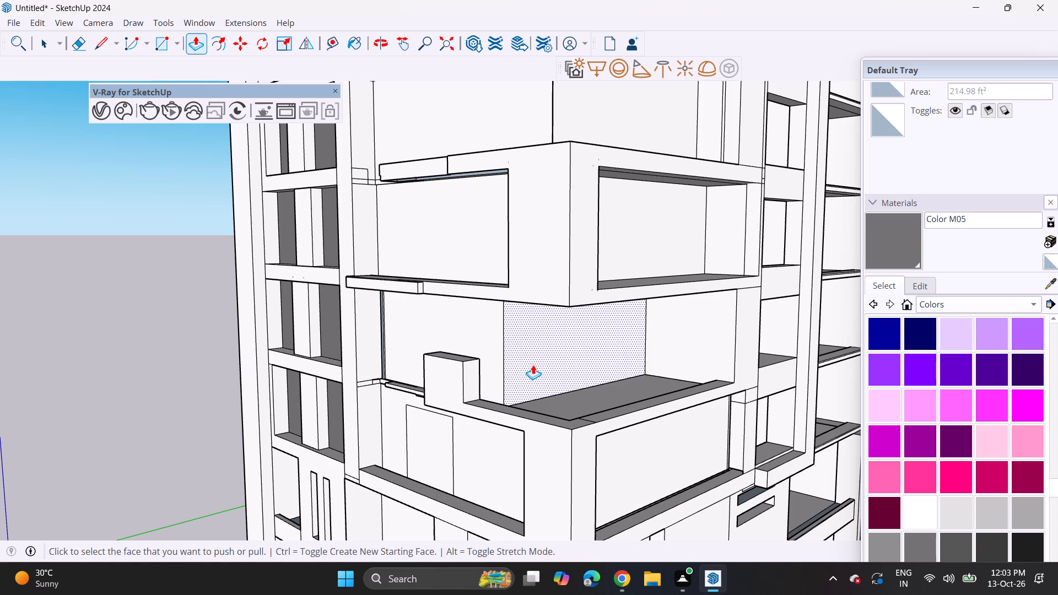
click(533, 365)
click(587, 361)
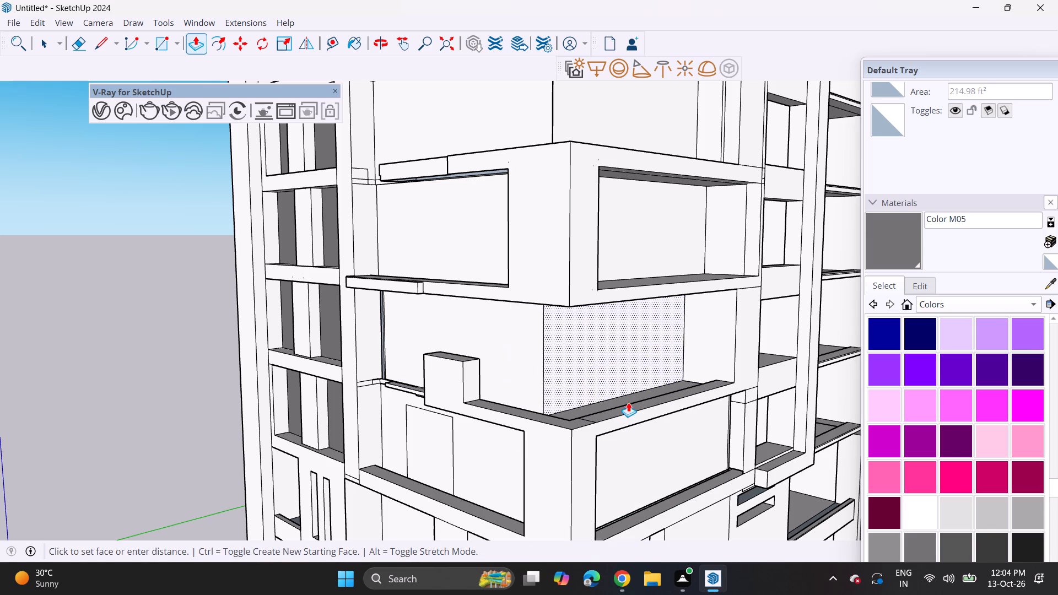
click(624, 441)
Draw a small window rectangle on the wall just above the podium, between the column and the upright rectangle.
middle_drag(357, 366, 419, 343)
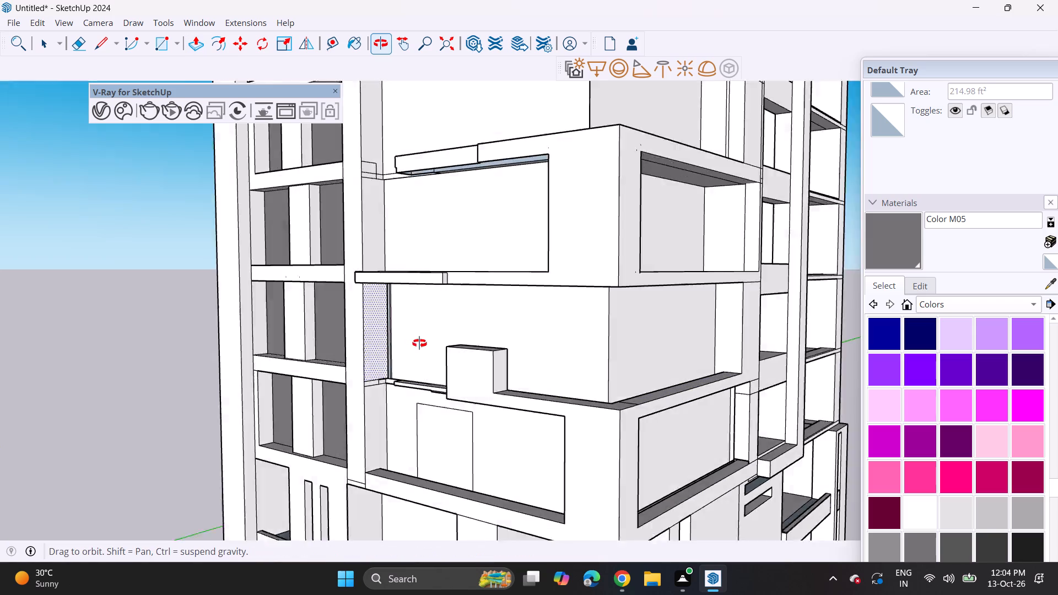
middle_drag(419, 343, 574, 339)
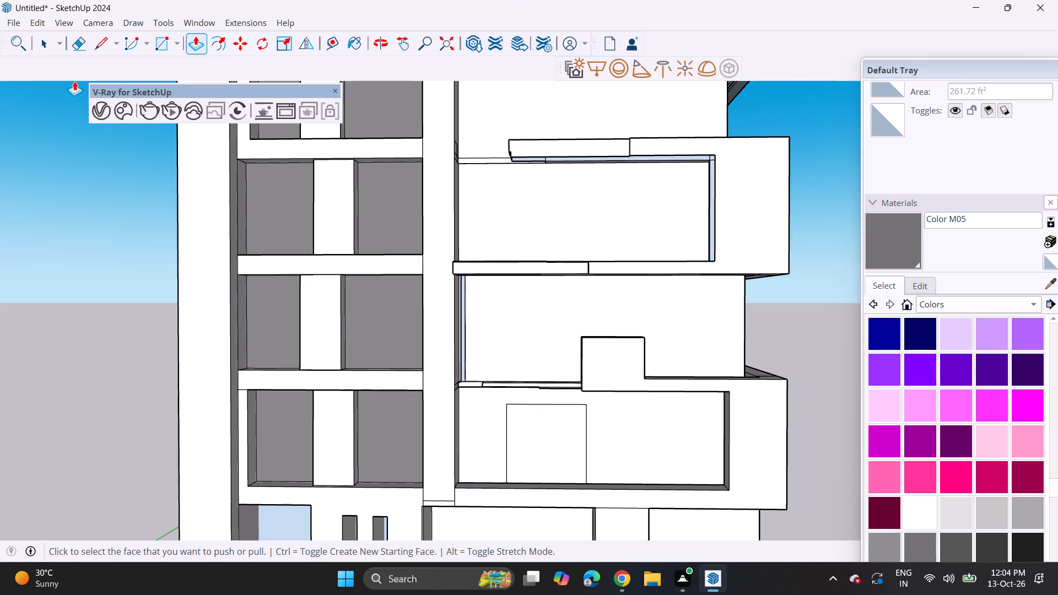
click(165, 49)
middle_drag(350, 339, 290, 345)
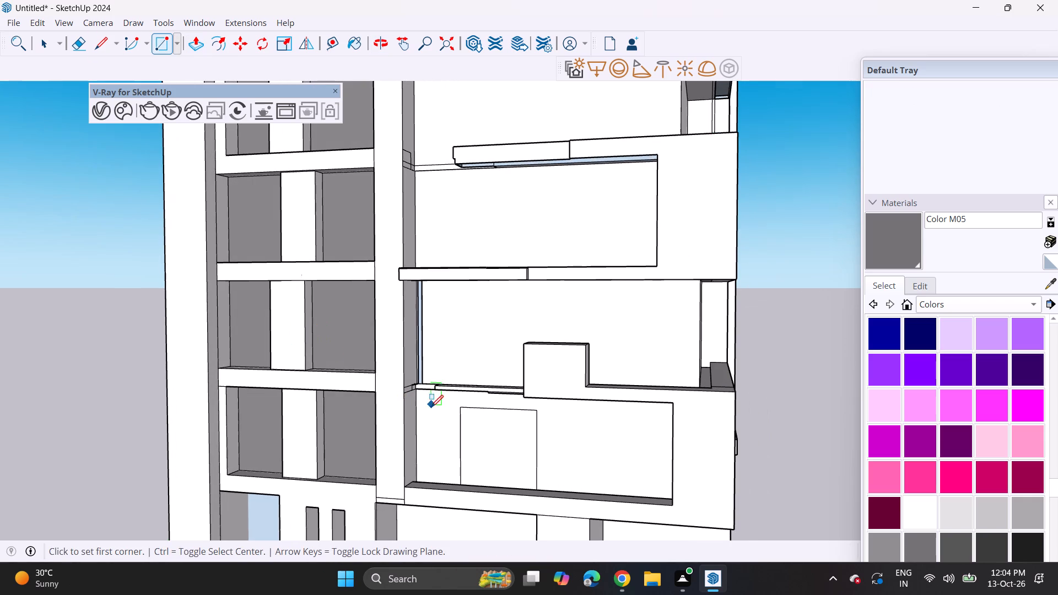
click(415, 409)
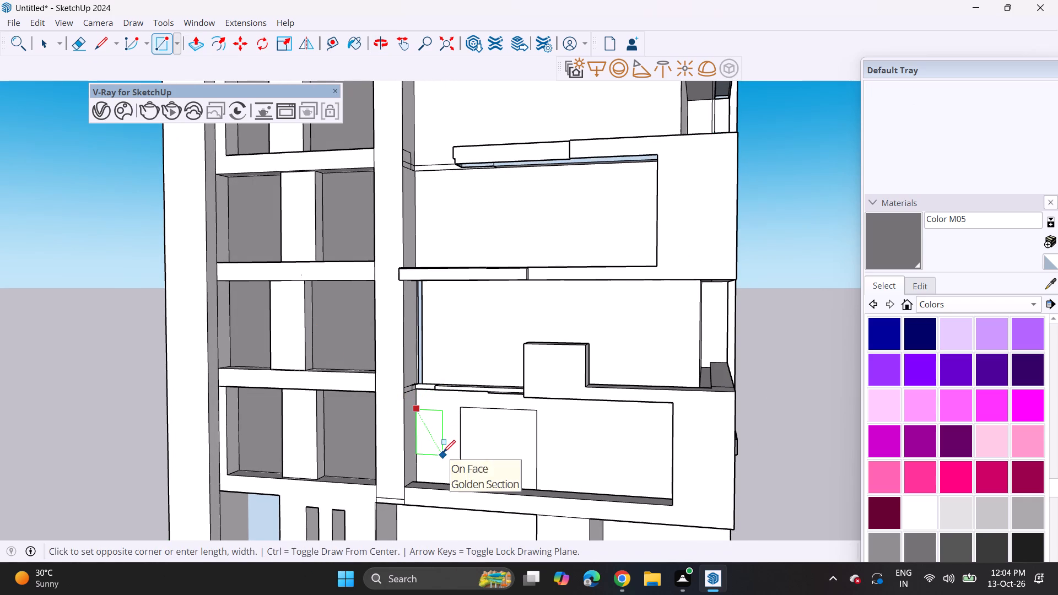
click(443, 452)
Copy the upright rectangle with its edges straight up onto the wall one storey above.
middle_drag(466, 442, 438, 461)
key(space)
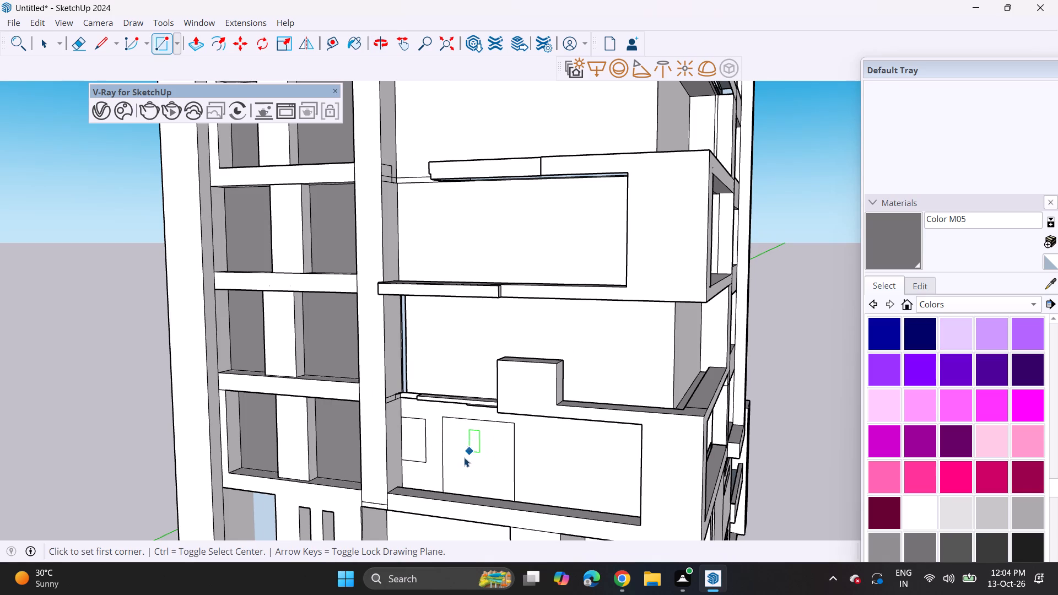
double_click(463, 459)
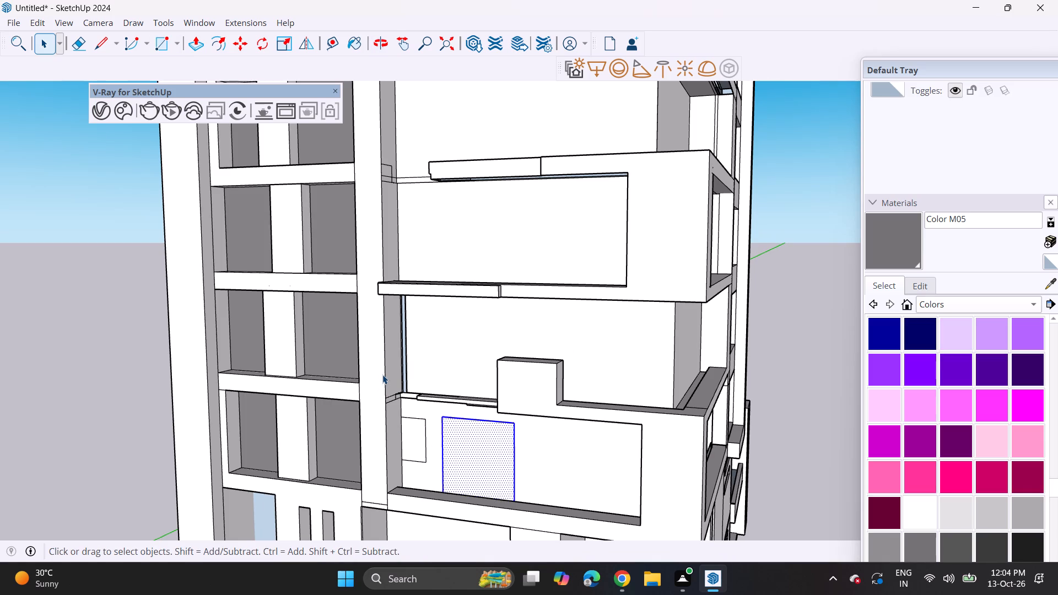
click(415, 447)
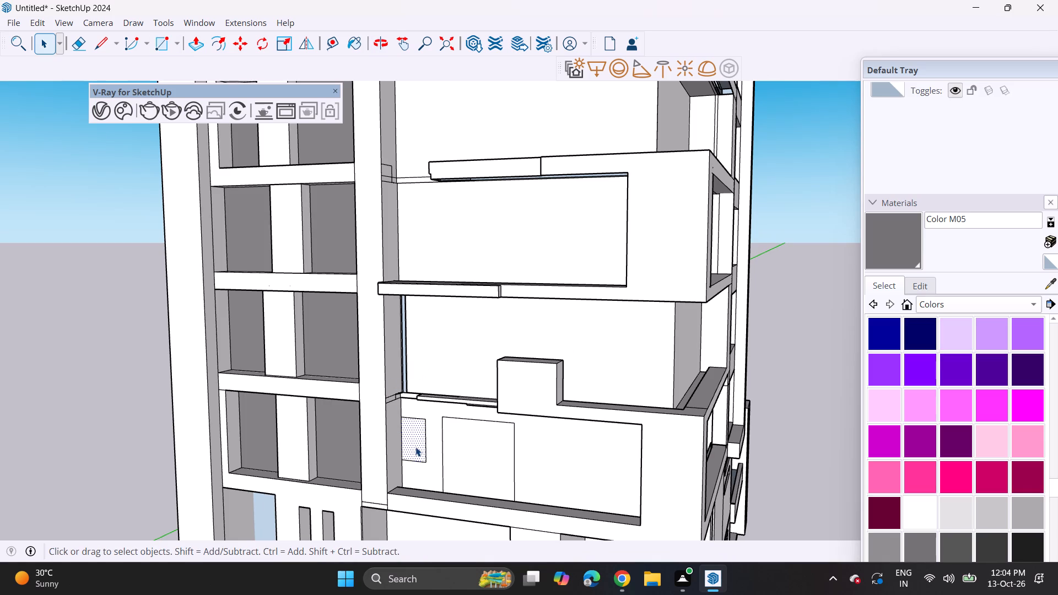
click(415, 447)
double_click(415, 447)
double_click(485, 444)
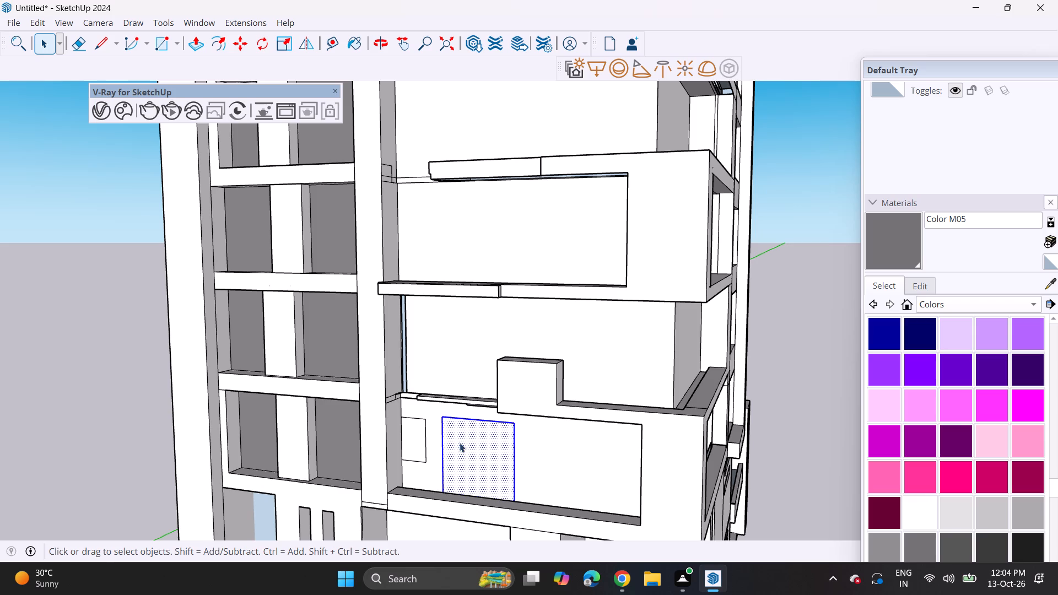
click(235, 50)
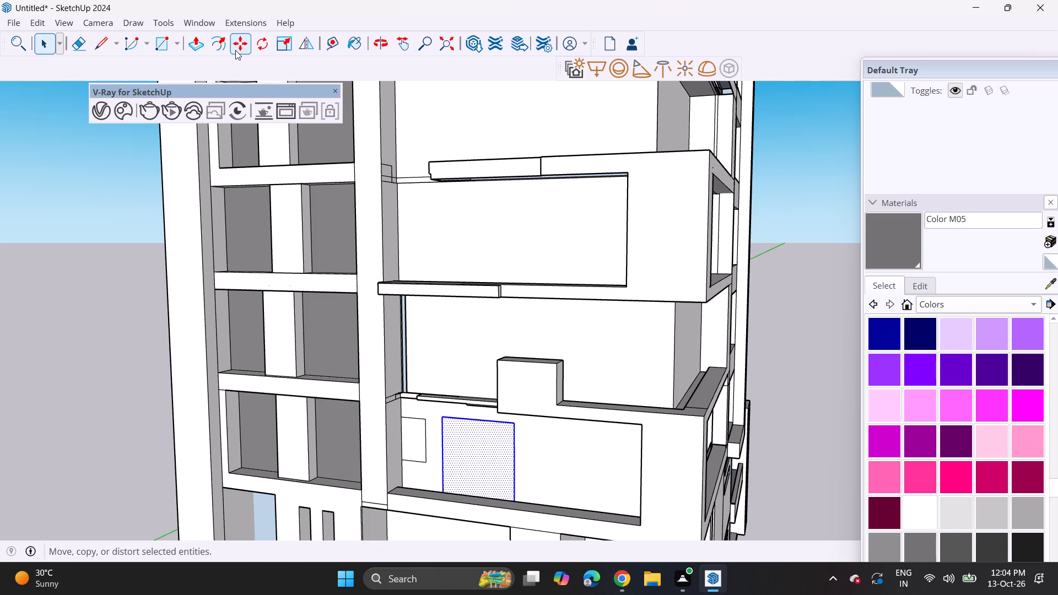
middle_drag(419, 420, 473, 362)
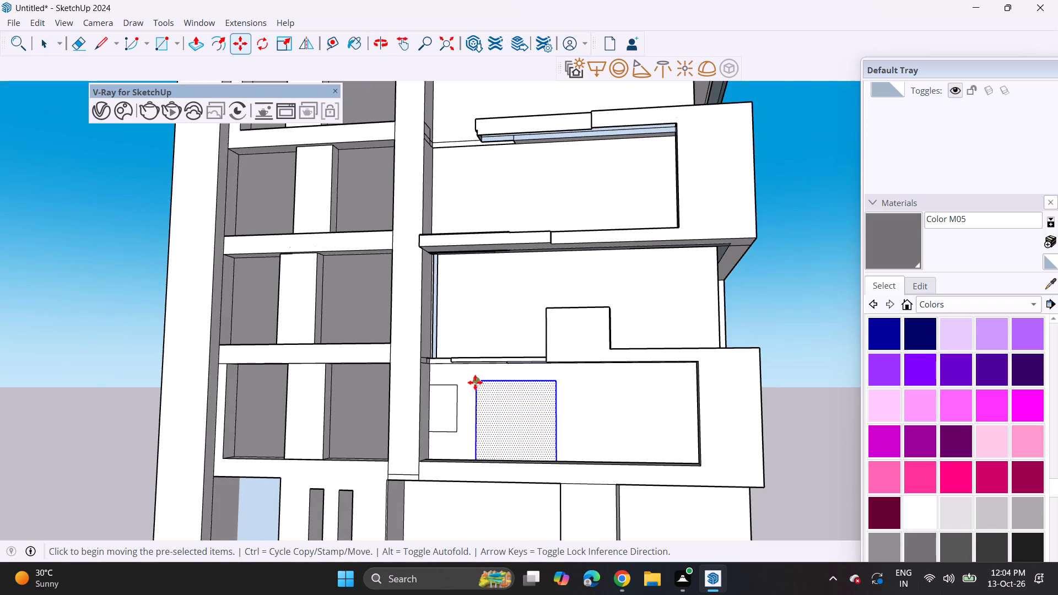
click(475, 382)
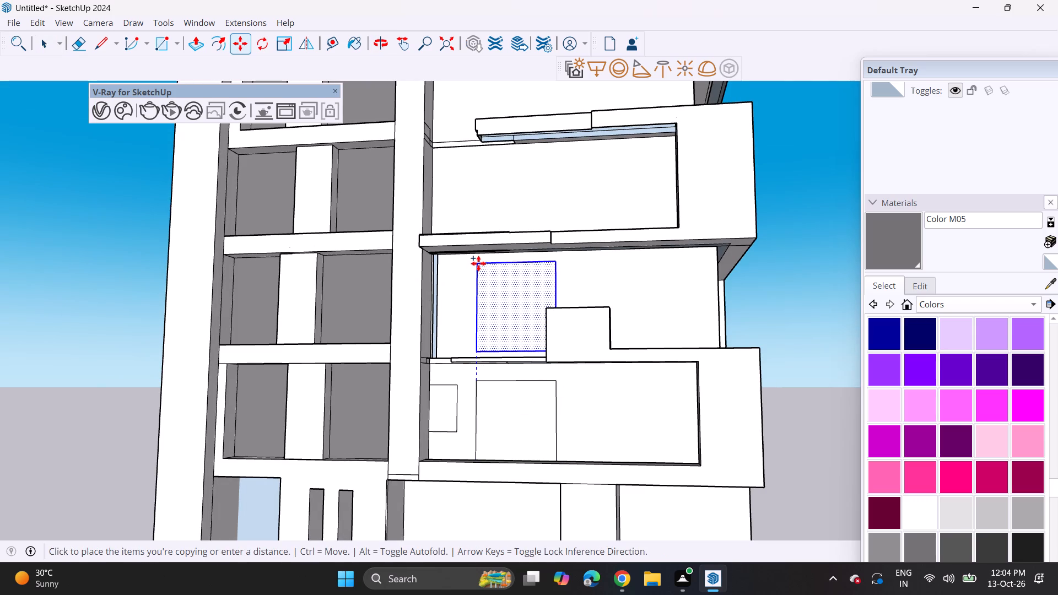
click(477, 273)
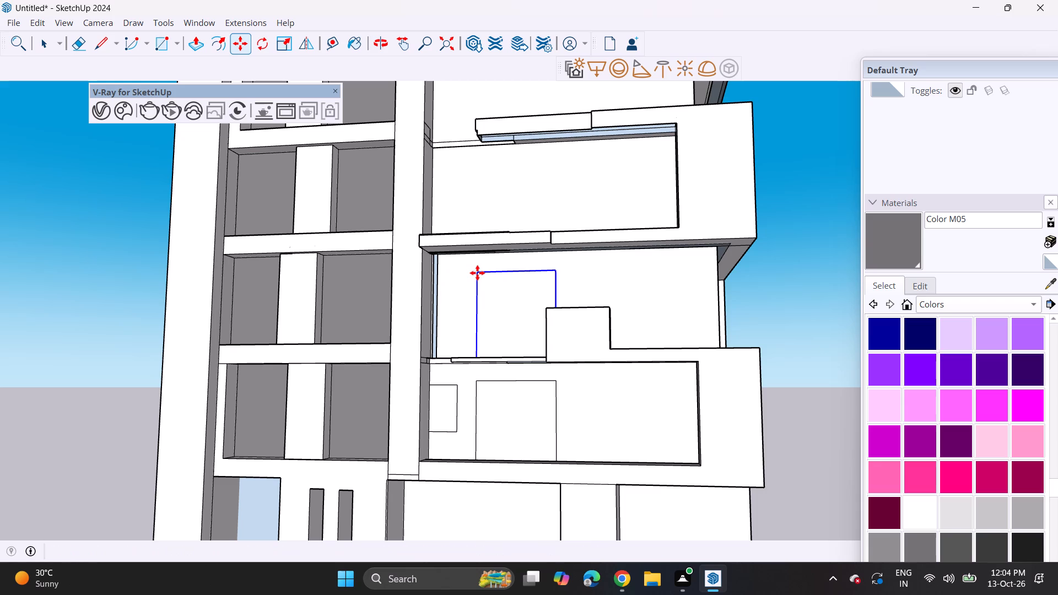
Copy the upright rectangle straight up again onto the walls of the next two storeys.
click(476, 273)
shift+middle_drag(478, 186, 456, 322)
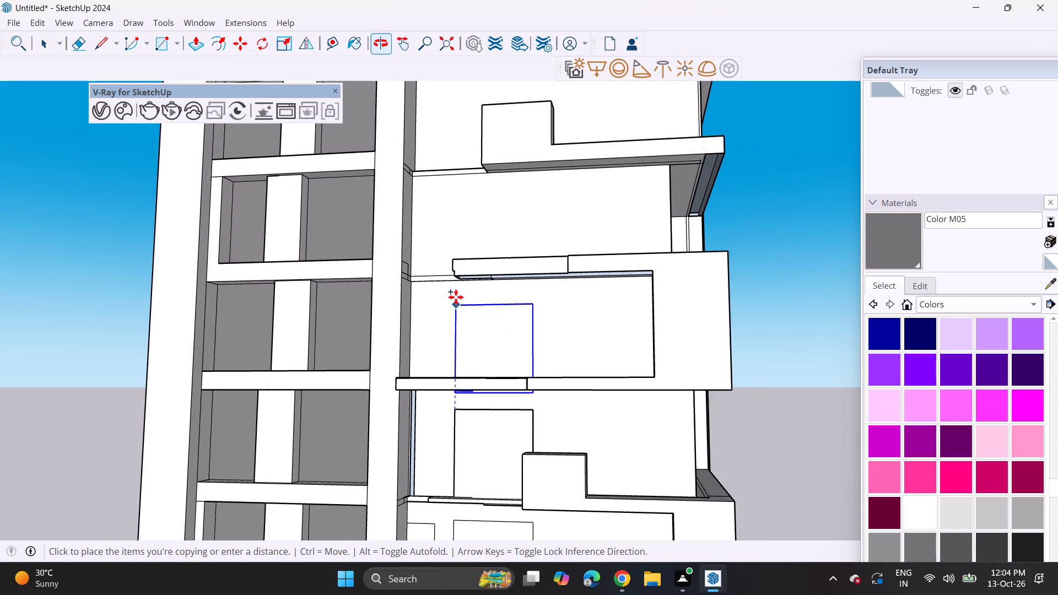
middle_drag(458, 293, 456, 313)
click(456, 315)
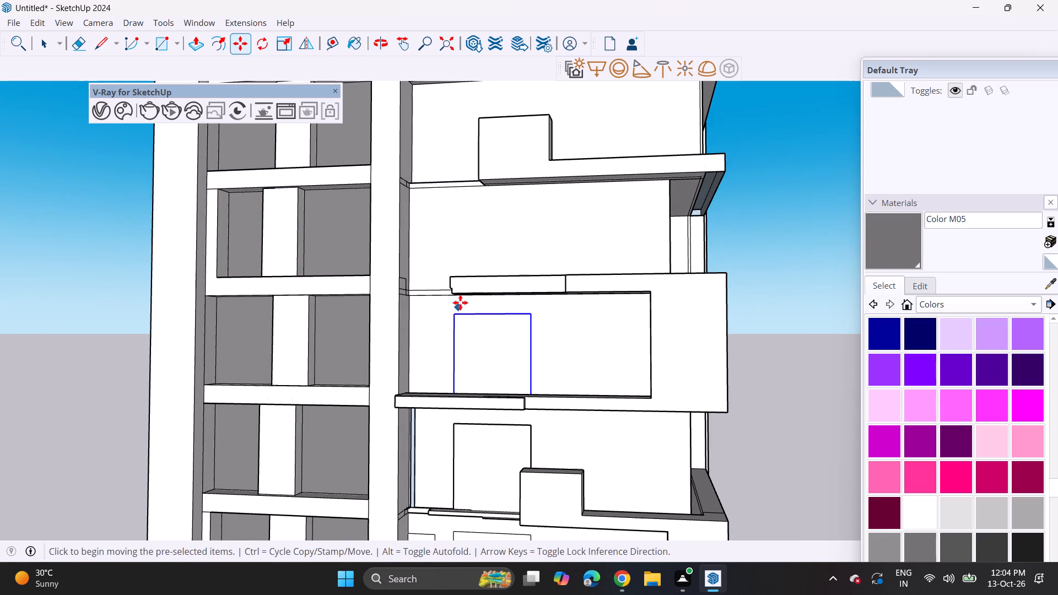
click(454, 316)
shift+middle_drag(452, 230, 450, 302)
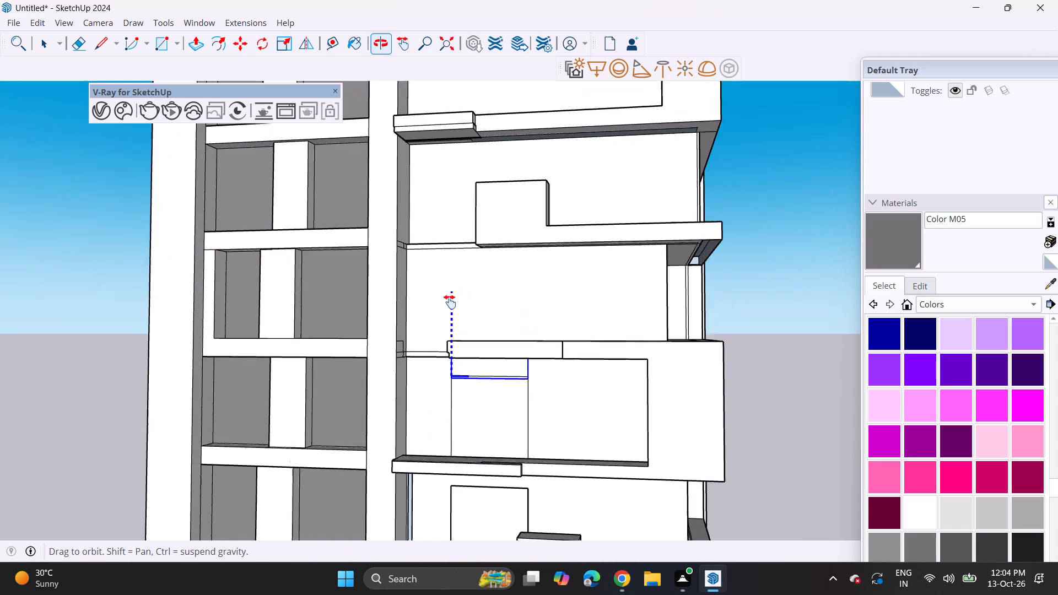
shift+middle_drag(450, 302, 447, 313)
middle_drag(454, 285, 449, 317)
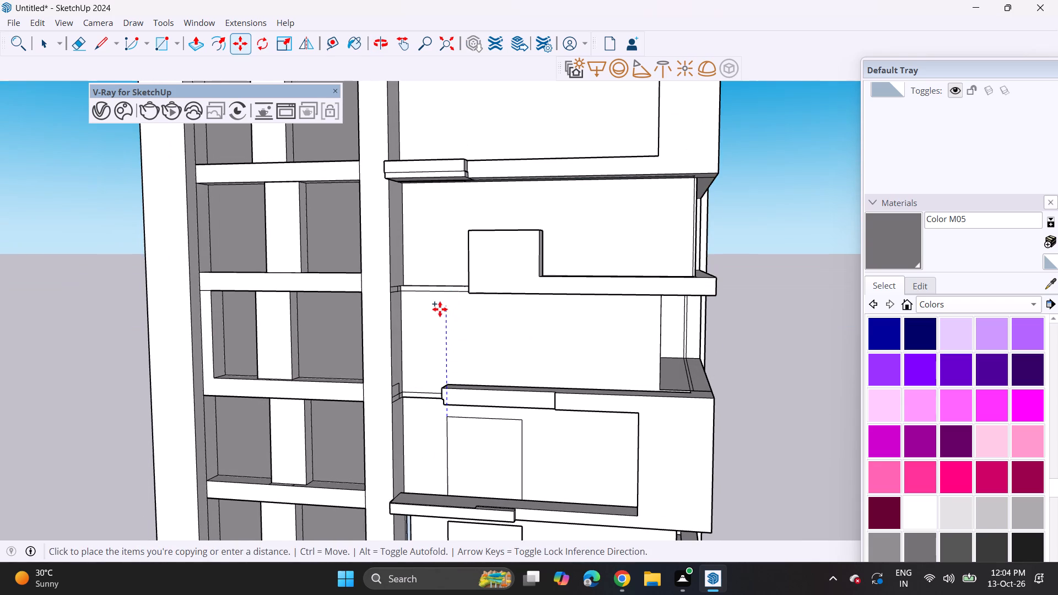
click(449, 306)
Pull the recessed front wall at the topmost copied rectangle slightly outward with Push/Pull to meet the rectangle's plane.
middle_drag(505, 353, 411, 345)
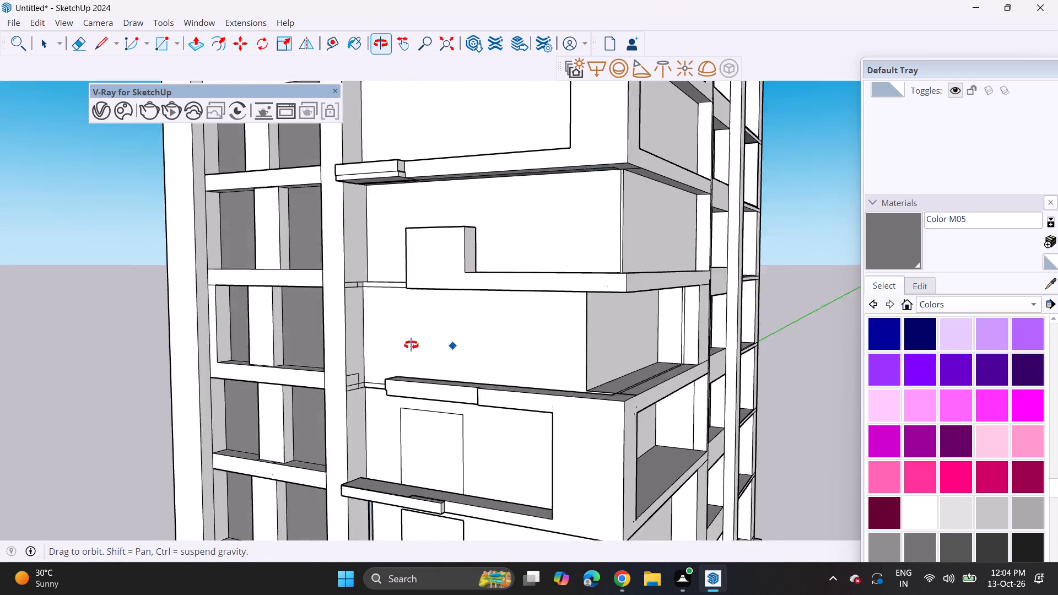
middle_drag(411, 345, 387, 332)
click(201, 44)
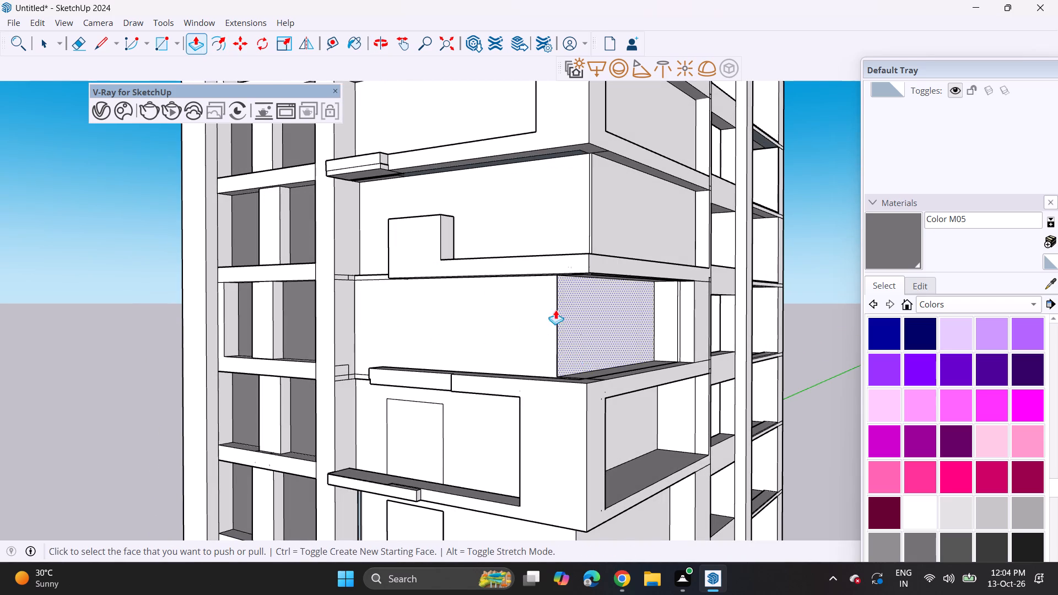
click(537, 354)
click(552, 340)
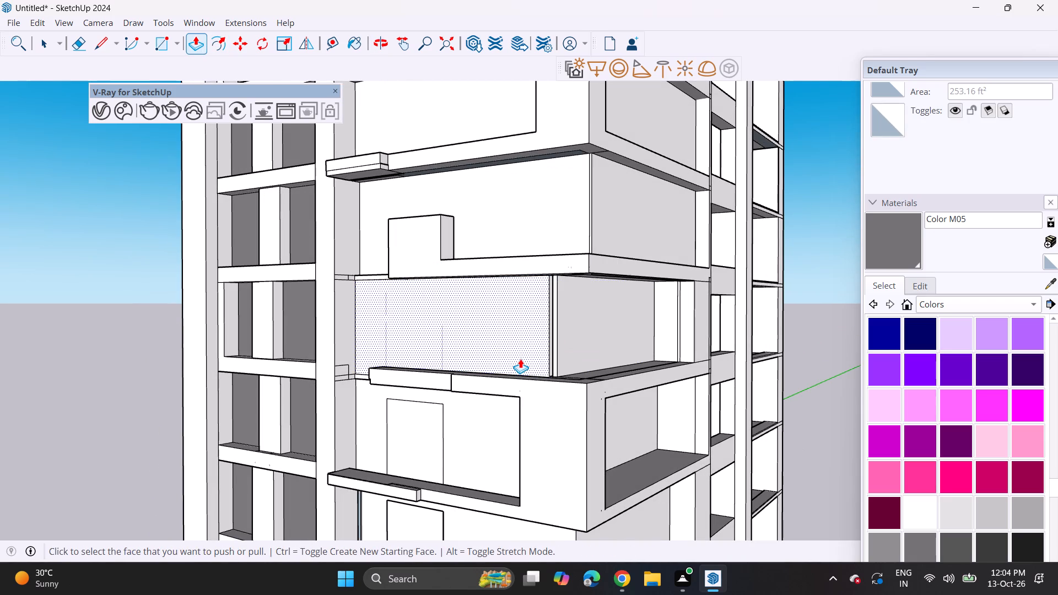
click(520, 359)
click(523, 357)
Pull the narrow strip at the outer end of that recessed wall forward with Push/Pull, level with the wall face.
middle_drag(386, 322, 576, 329)
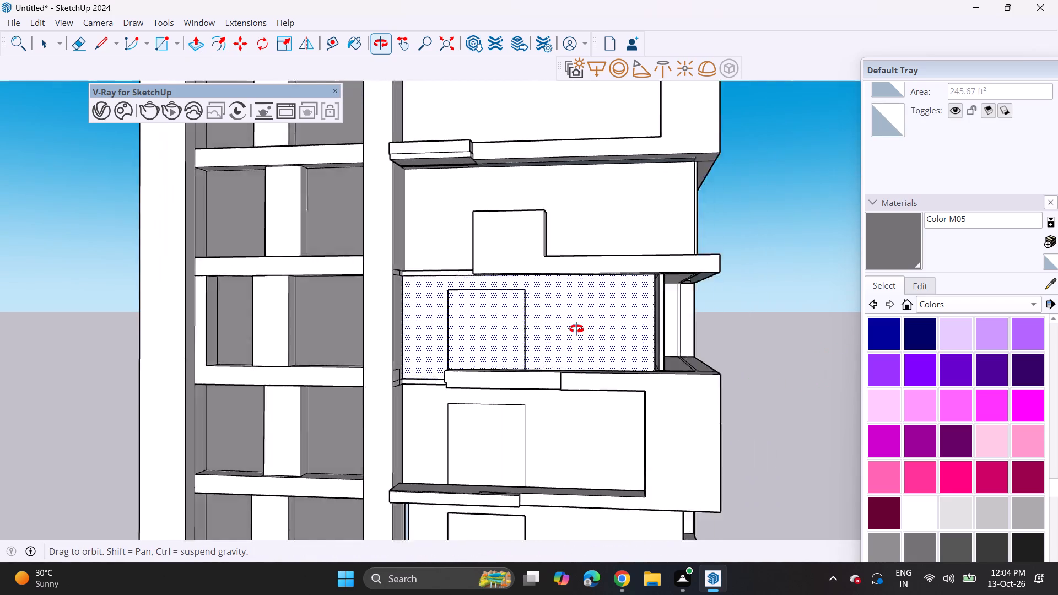
middle_drag(576, 329, 463, 353)
scroll(639, 372, up, 4)
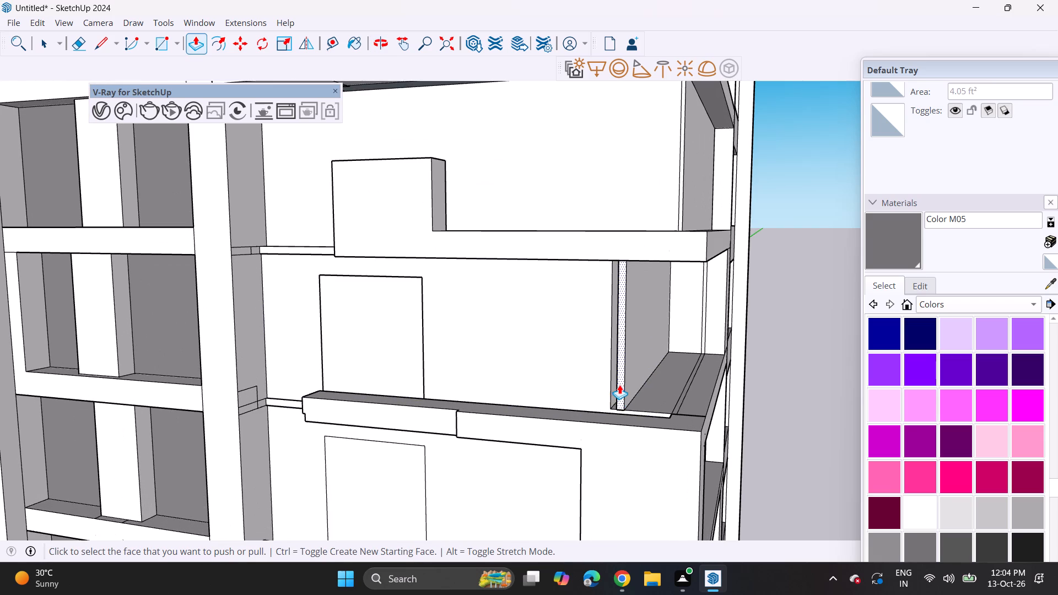
click(619, 385)
click(611, 396)
click(618, 393)
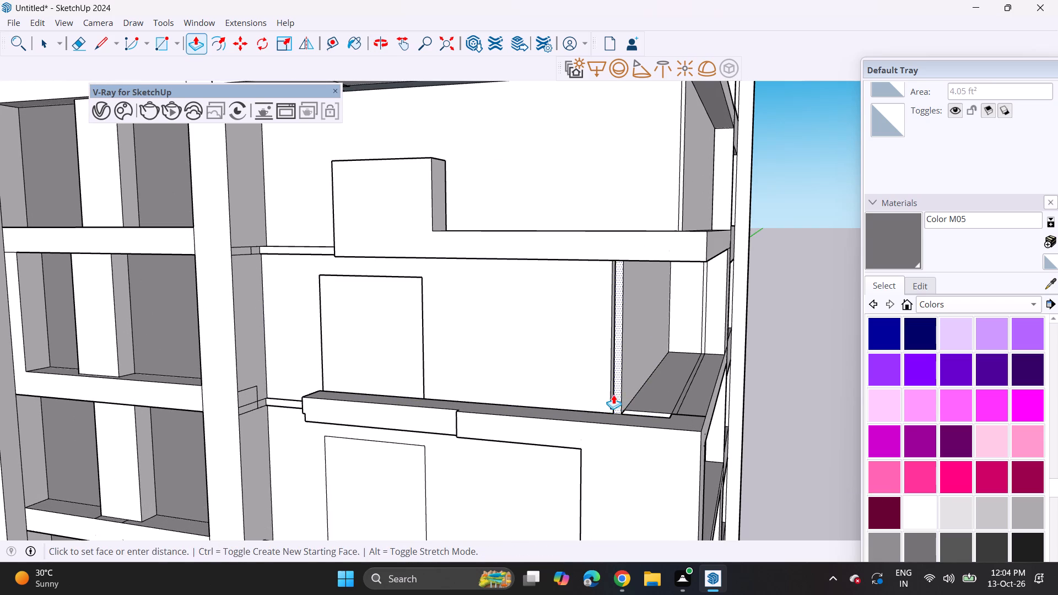
click(613, 394)
scroll(519, 378, down, 2)
scroll(425, 327, down, 1)
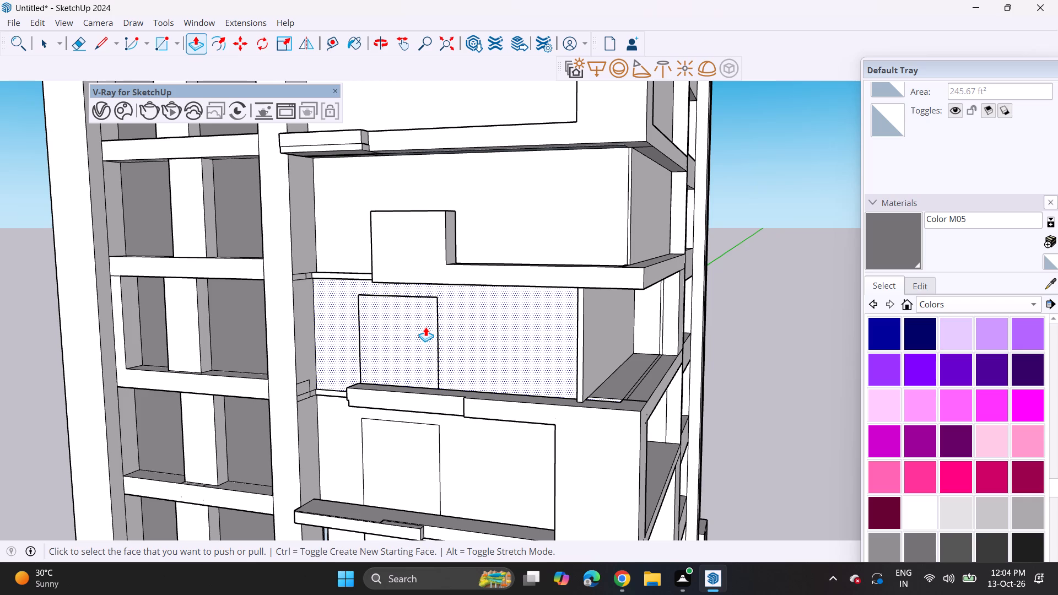
Copy the upright rectangle with its edges straight up onto the wall two storeys above, behind the raised balcony parapet block.
scroll(391, 386, down, 3)
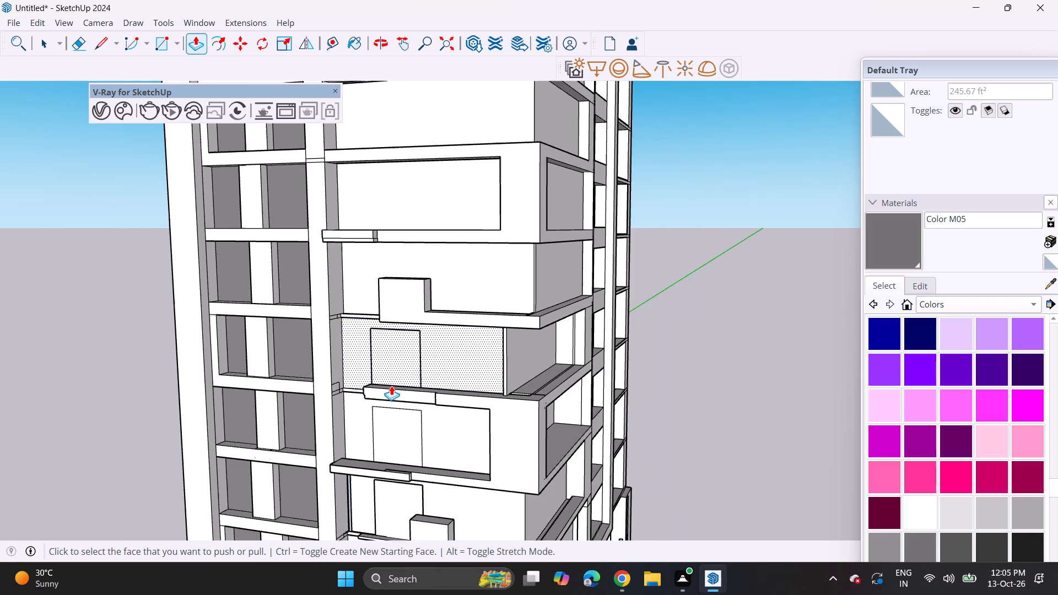
scroll(391, 386, down, 6)
middle_drag(365, 459, 450, 425)
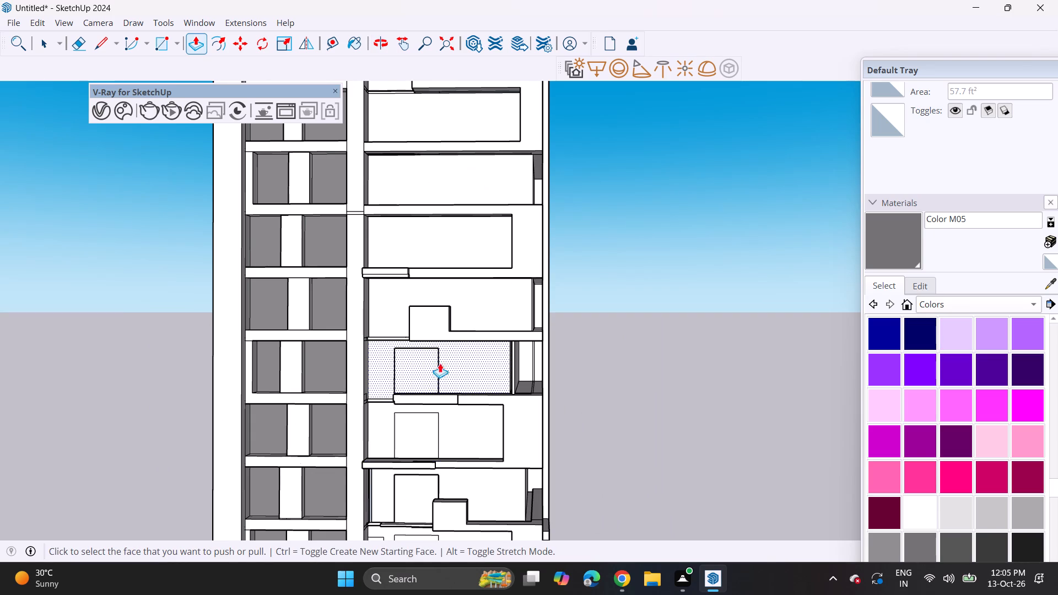
key(space)
double_click(417, 436)
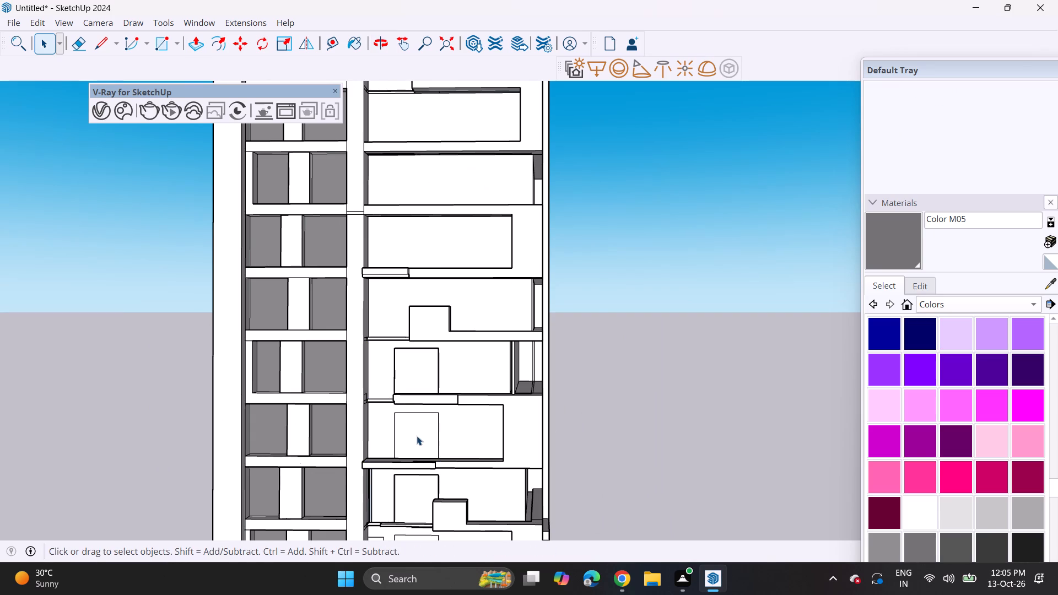
scroll(413, 447, up, 4)
scroll(373, 473, up, 2)
middle_drag(373, 473, 388, 529)
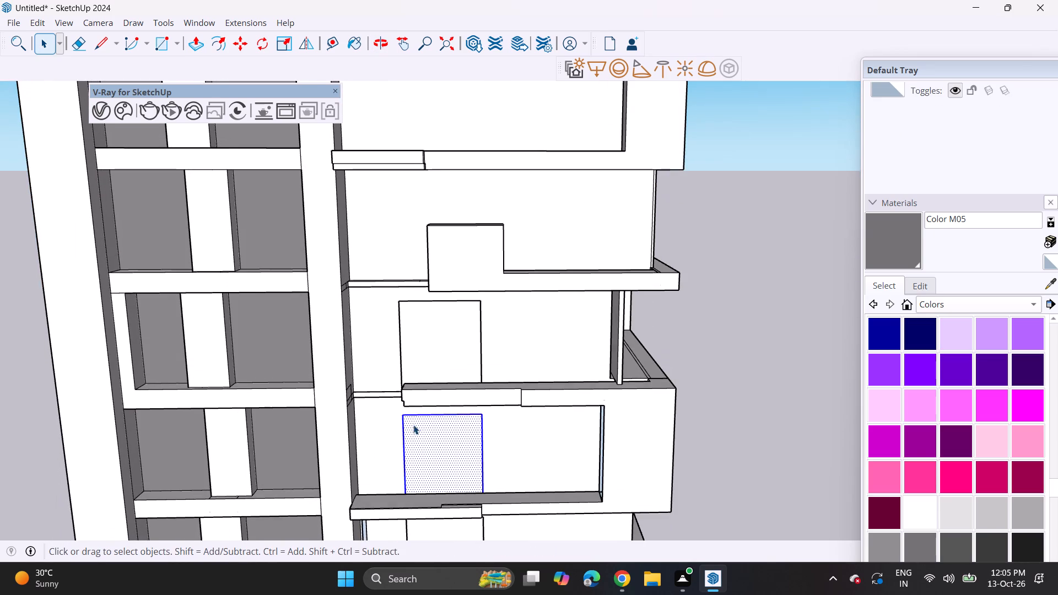
scroll(411, 415, up, 1)
key(m)
click(403, 419)
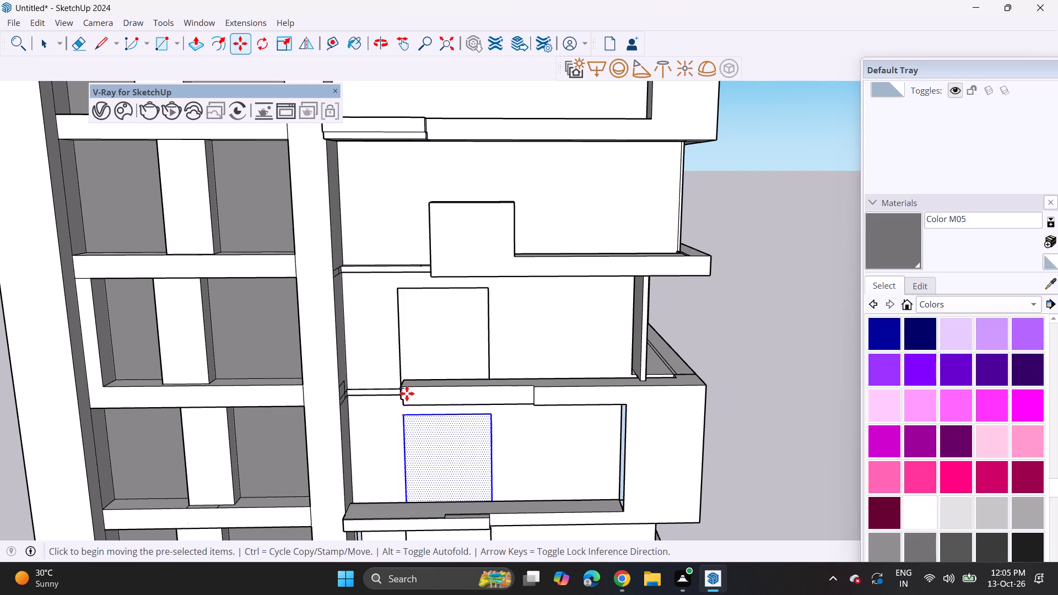
shift+middle_drag(406, 191, 396, 283)
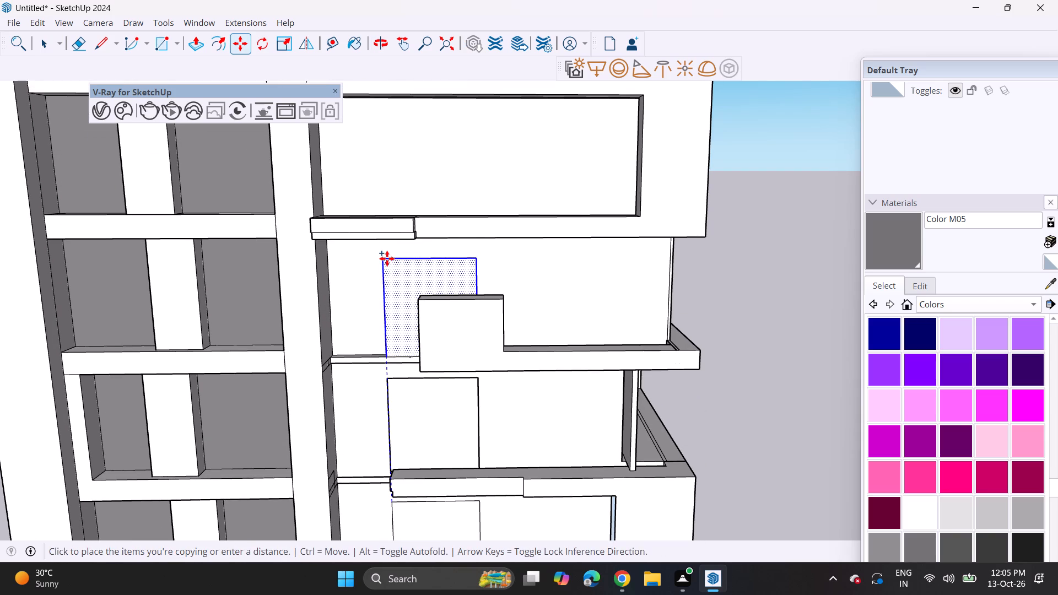
middle_drag(388, 250, 529, 277)
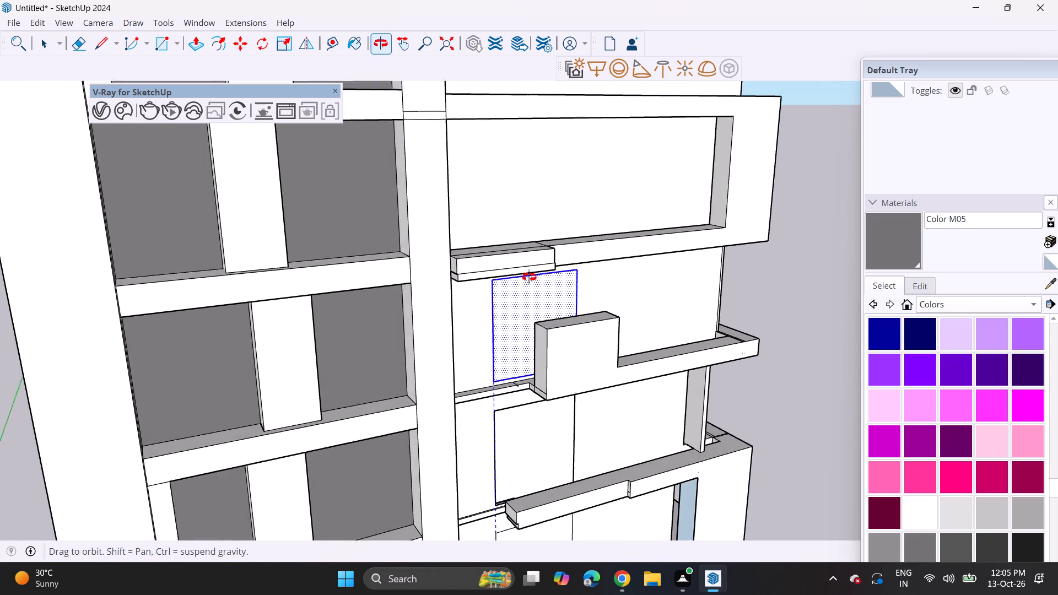
middle_drag(529, 277, 539, 282)
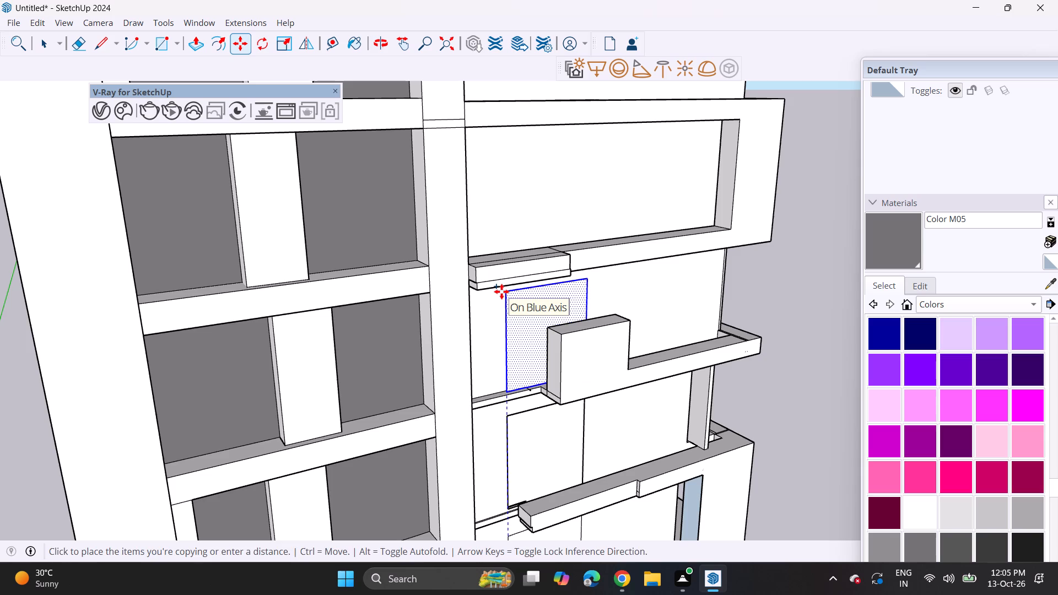
click(501, 291)
Move the copied rectangle by its upper corner from in front of the wall back onto the wall face.
middle_drag(533, 299, 282, 274)
middle_drag(455, 283, 175, 264)
scroll(455, 283, up, 1)
scroll(223, 264, up, 1)
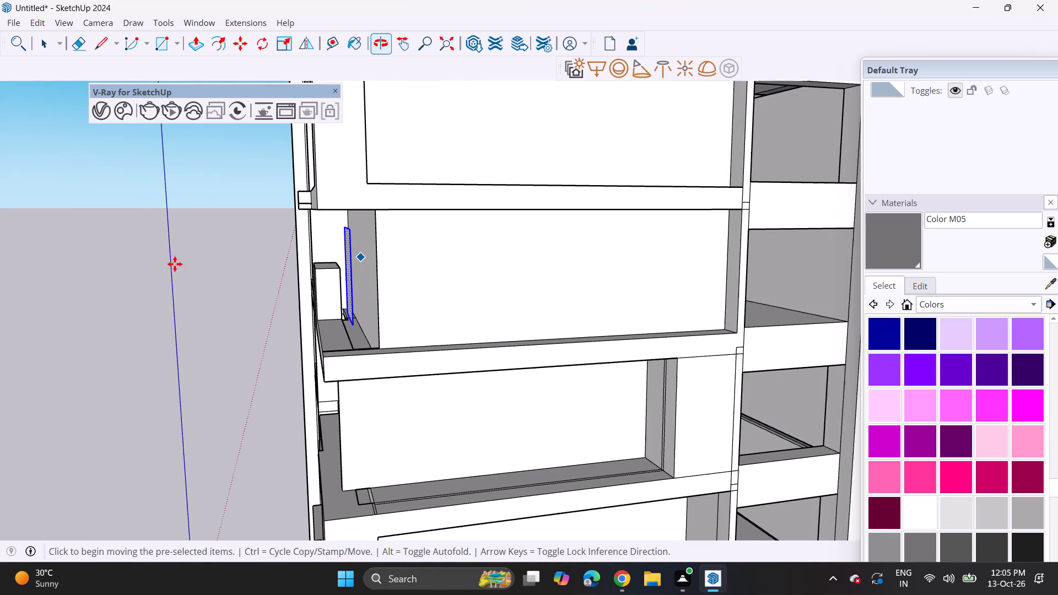
middle_click(175, 264)
middle_drag(308, 257, 336, 224)
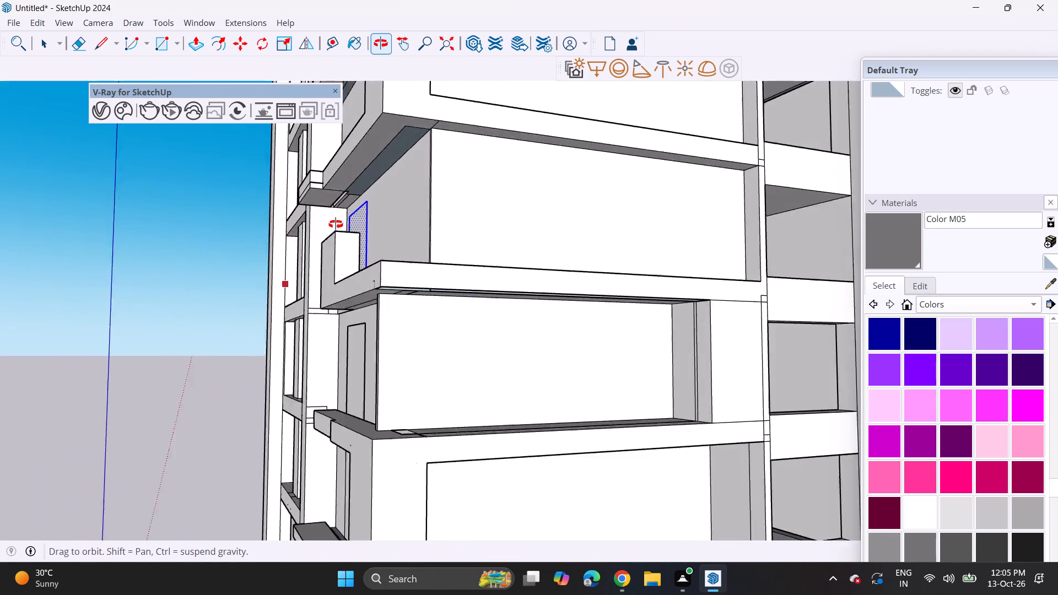
middle_drag(336, 224, 375, 281)
scroll(366, 253, up, 6)
click(381, 244)
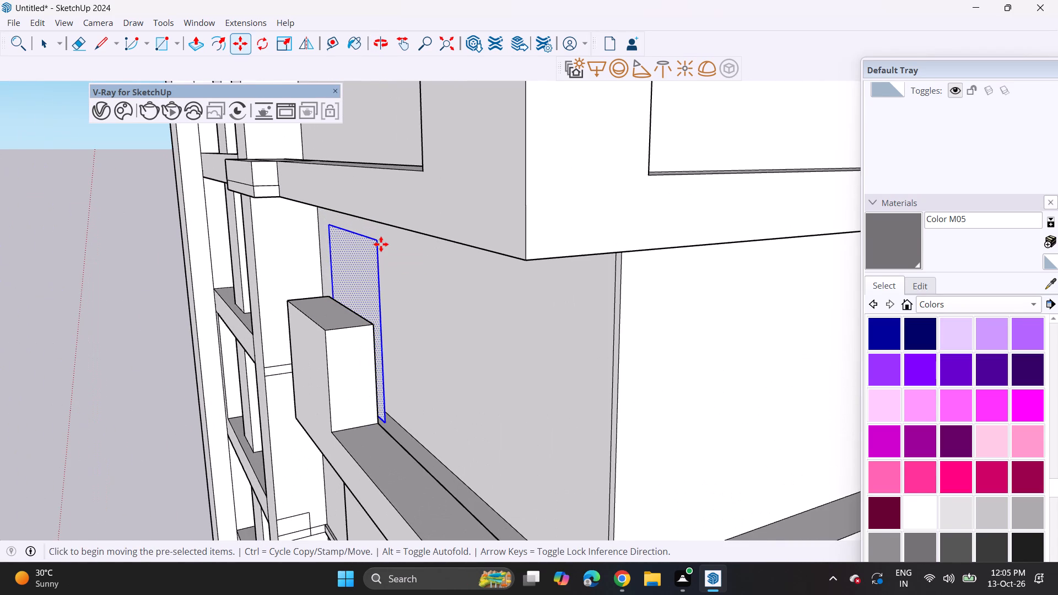
click(394, 239)
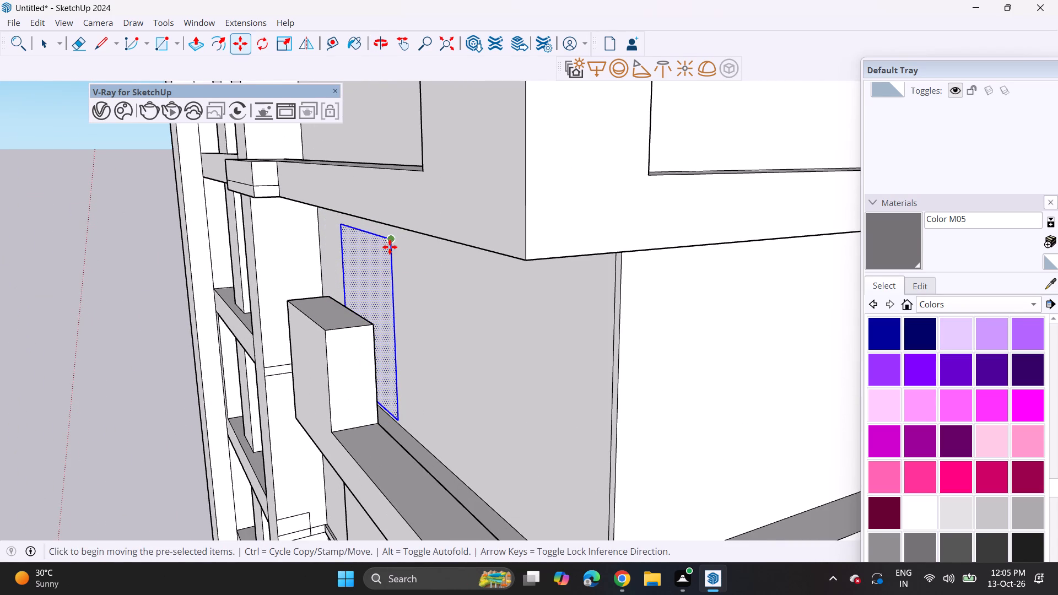
Copy the repositioned rectangle straight up to the recessed wall one storey above.
click(391, 244)
shift+middle_drag(413, 117, 383, 324)
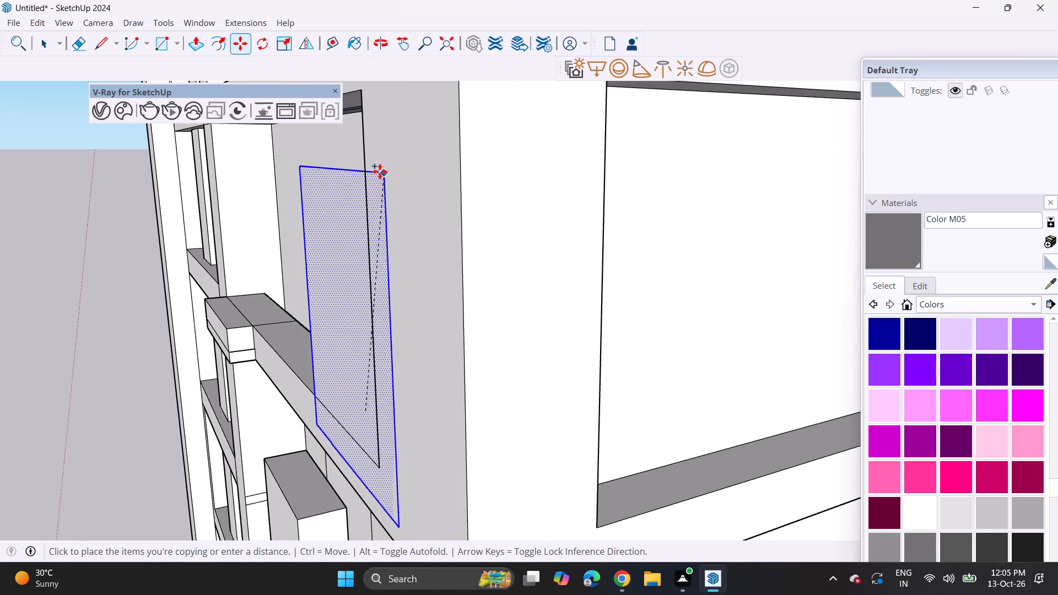
middle_drag(370, 167, 646, 186)
shift+middle_drag(318, 166, 671, 121)
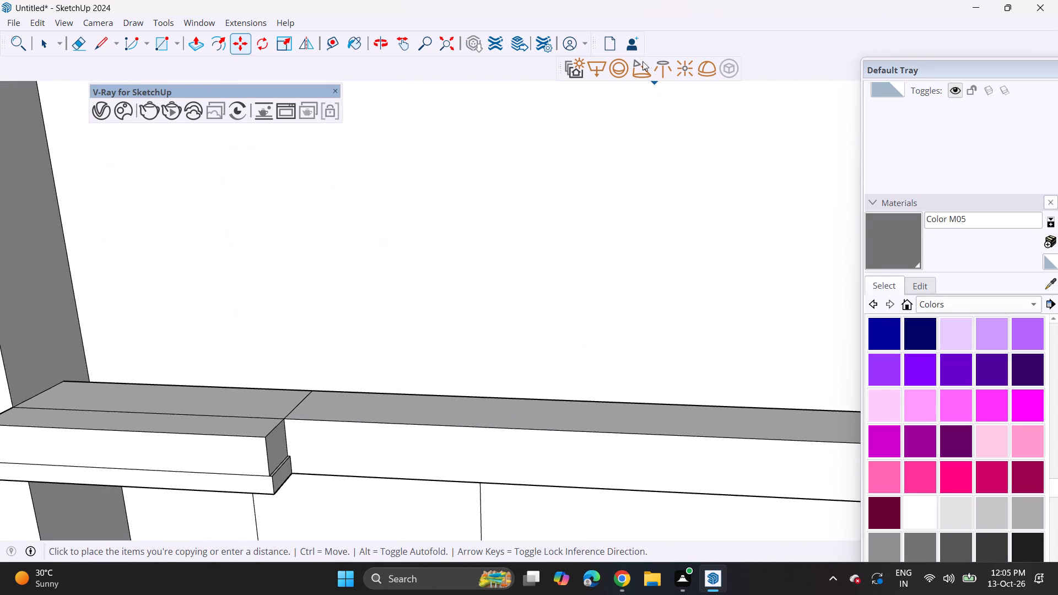
scroll(635, 55, down, 4)
scroll(606, 106, down, 6)
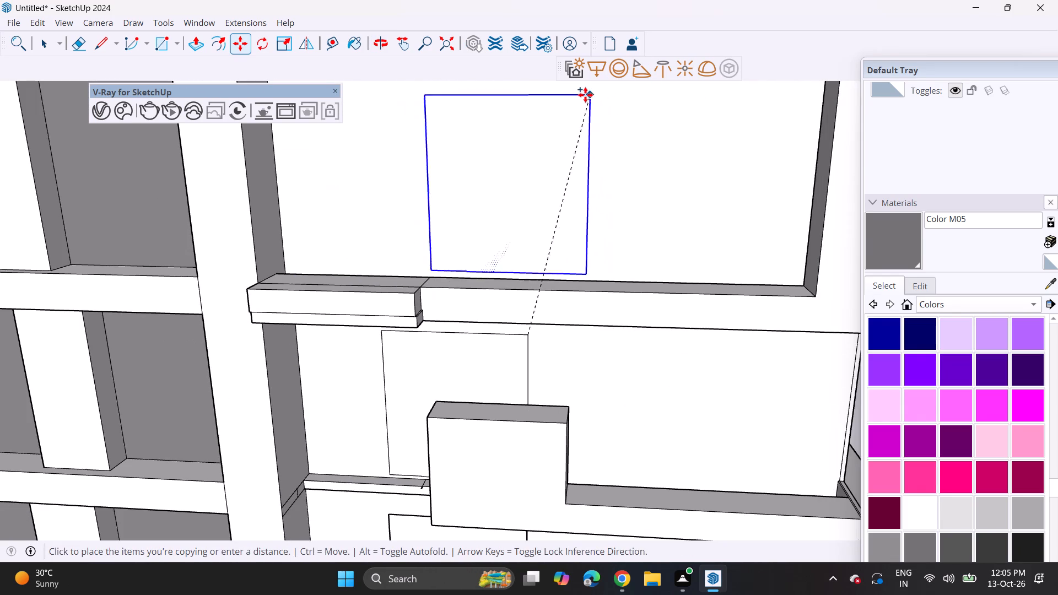
click(530, 107)
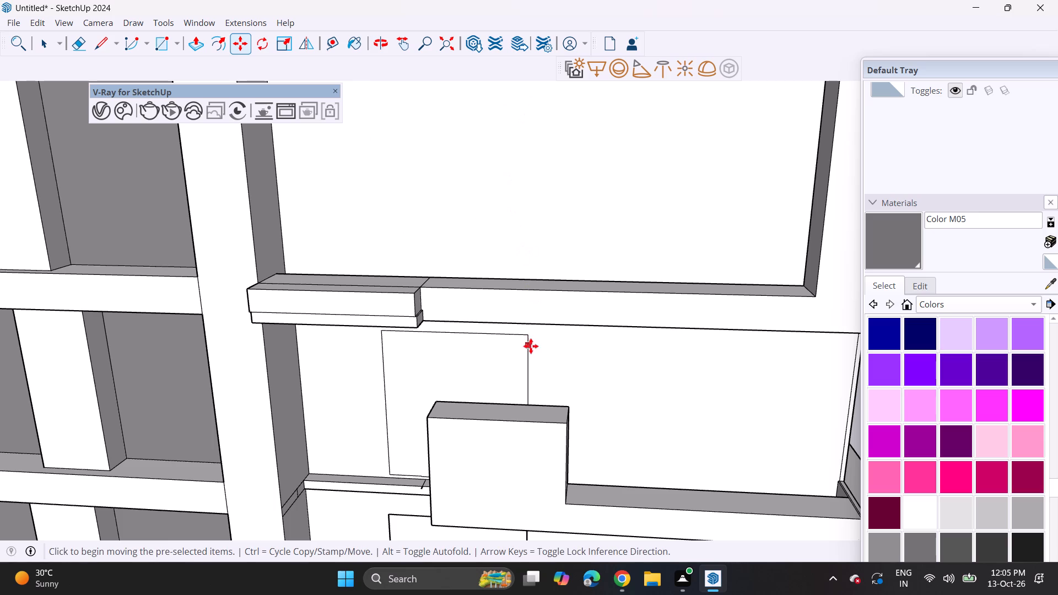
Reselect the source rectangle behind the parapet block and copy it straight up to the same upper wall again.
key(space)
double_click(479, 371)
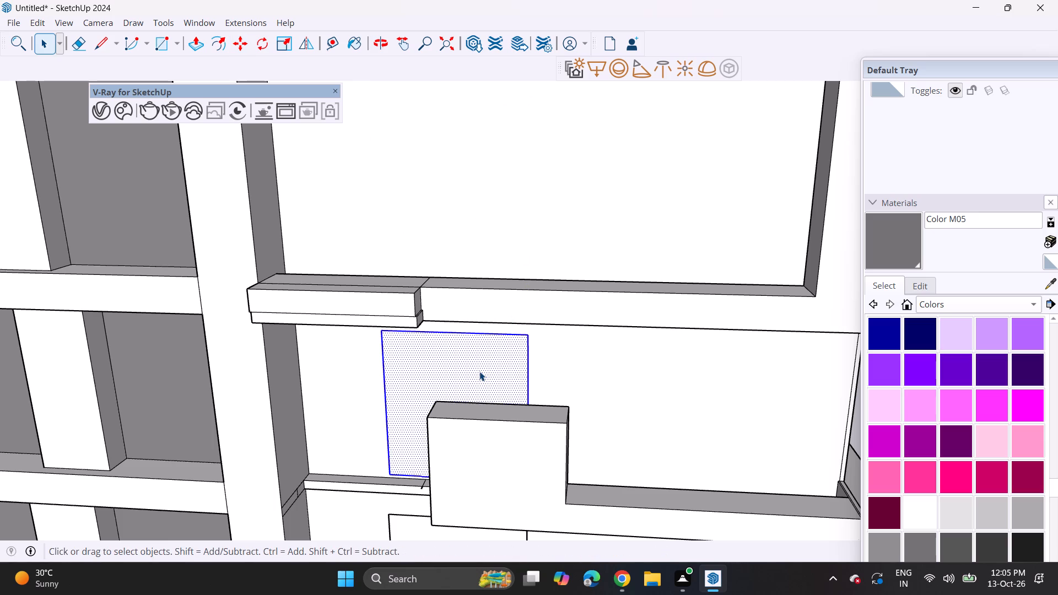
key(m)
click(527, 339)
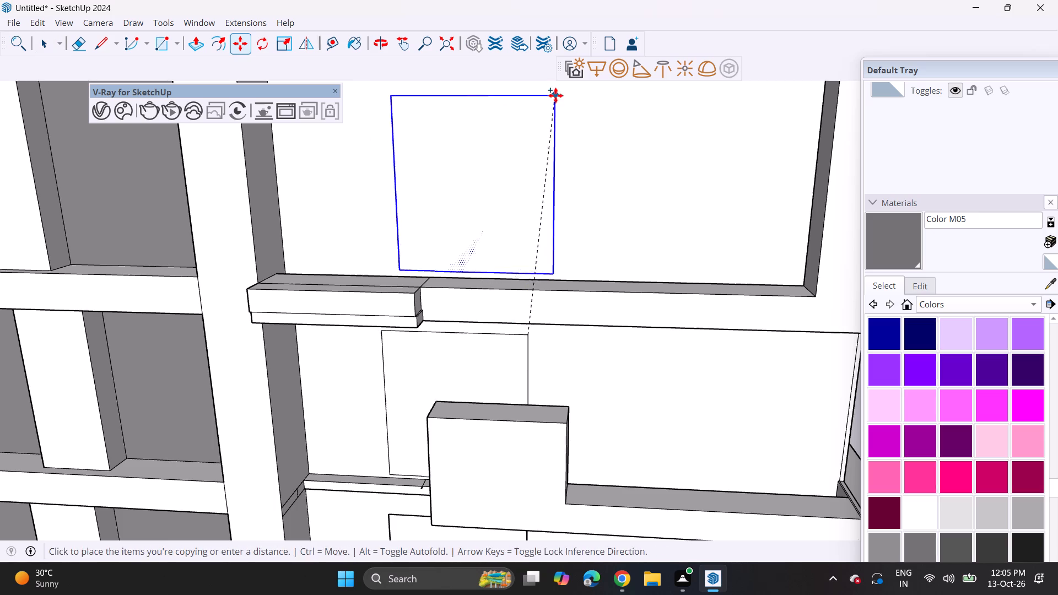
middle_drag(544, 104, 537, 152)
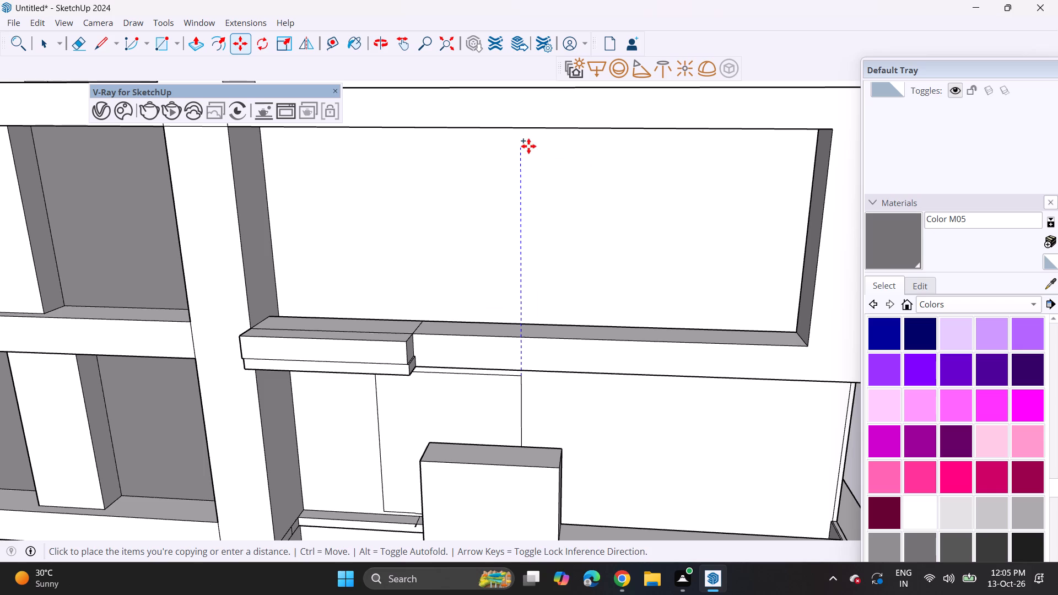
click(518, 155)
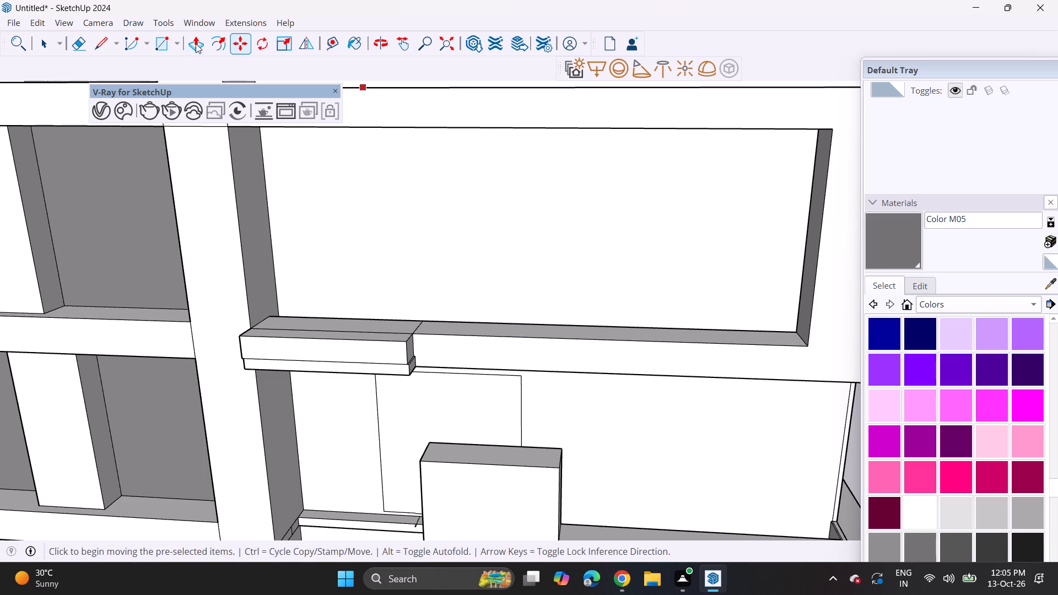
Push the upper recessed wall slightly inward with Push/Pull to bring out the copied rectangle.
click(196, 44)
click(533, 269)
click(533, 263)
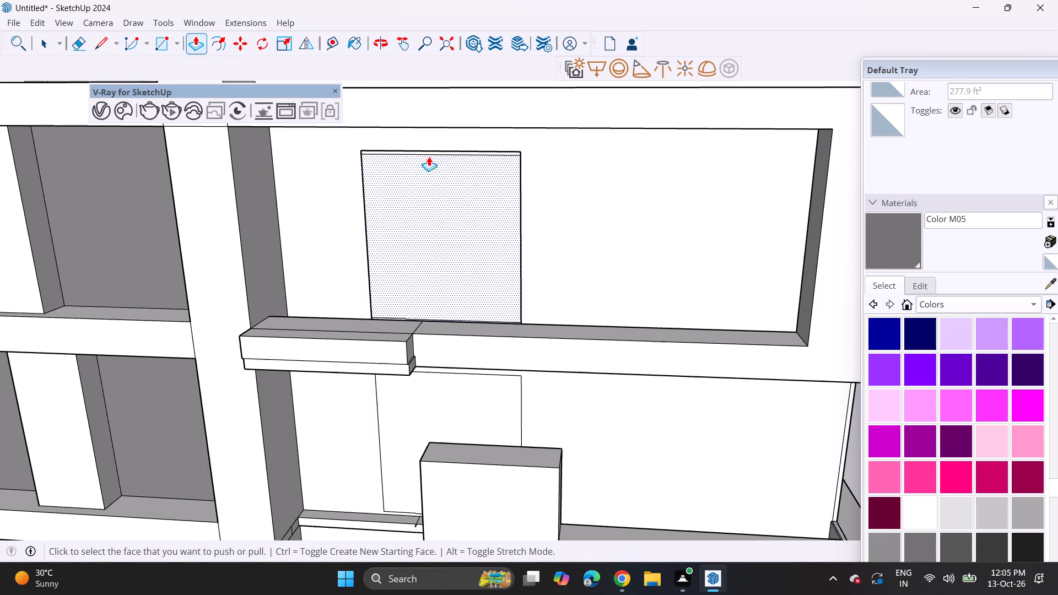
Adjust the depth of the door-shaped panel on that recessed wall with two small Push/Pull operations.
middle_drag(562, 248, 323, 222)
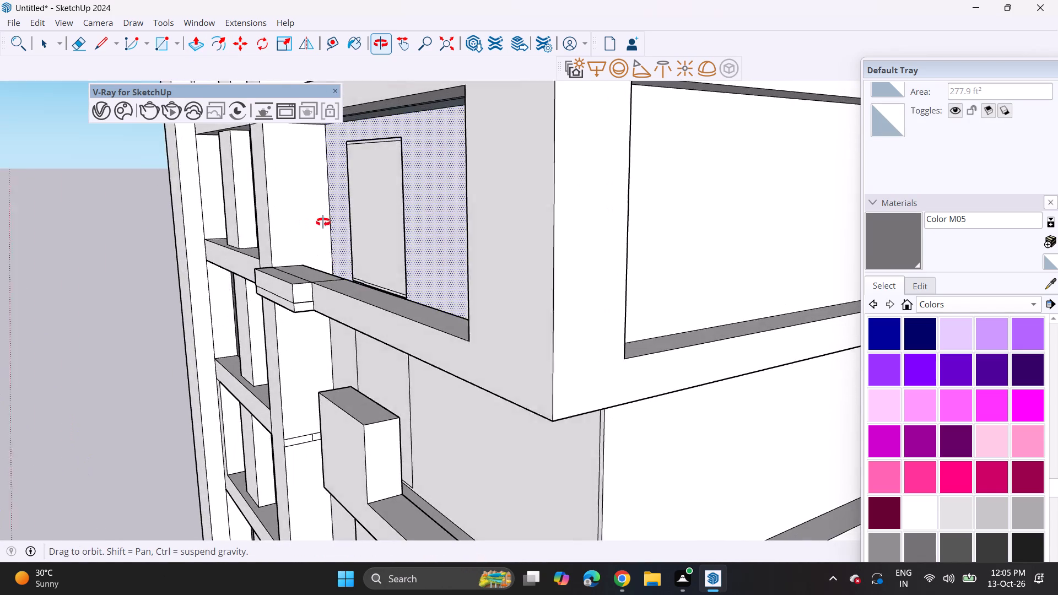
middle_drag(323, 222, 333, 226)
click(379, 238)
click(390, 234)
click(367, 248)
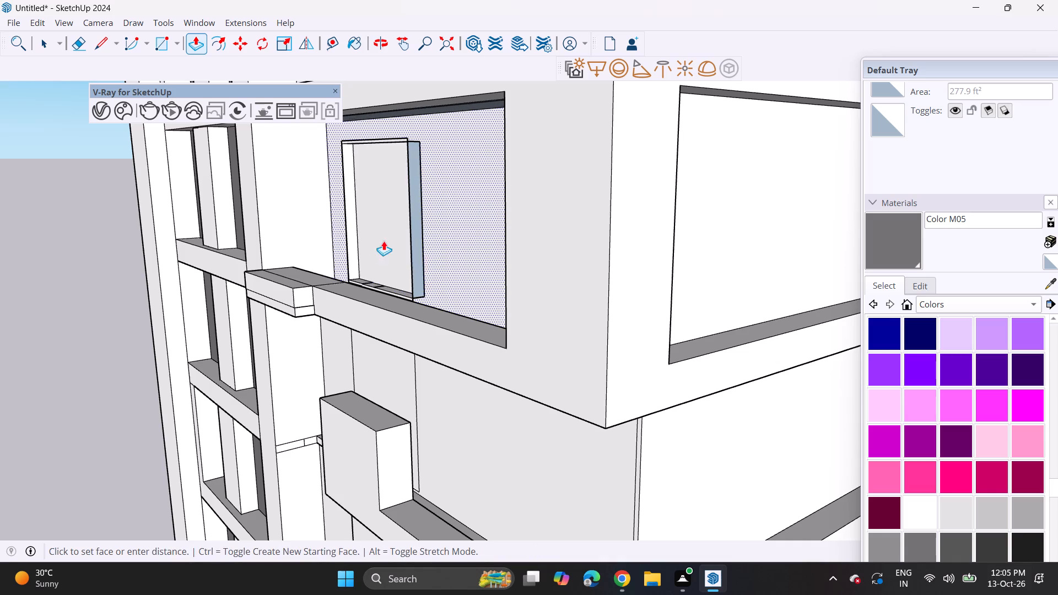
click(391, 237)
Copy the upright rectangle behind the parapet block straight up onto the wall two storeys above, directly over the door-shaped panel.
middle_drag(368, 245, 499, 247)
scroll(499, 247, down, 4)
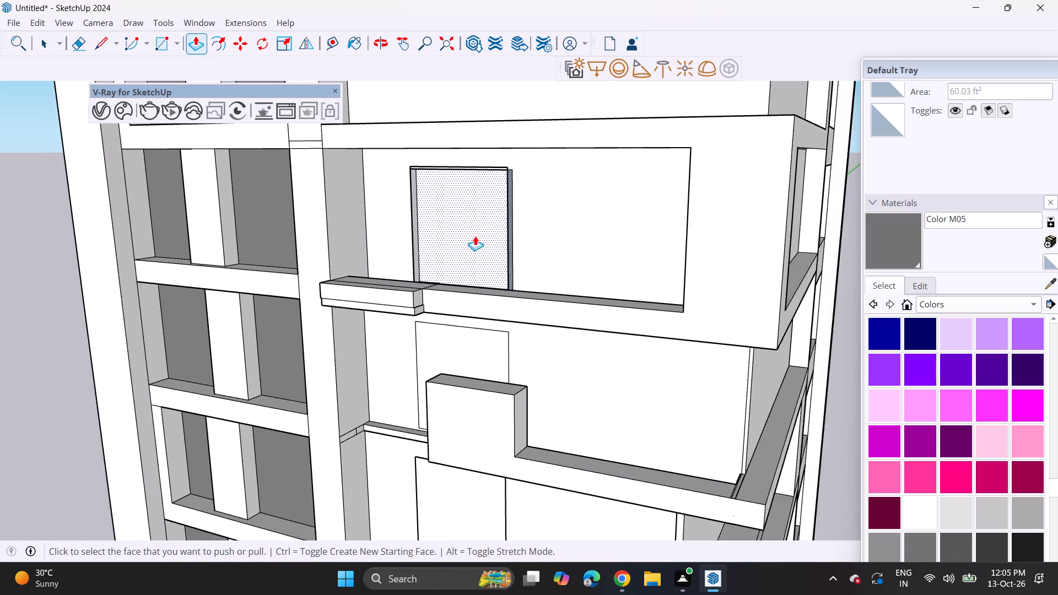
scroll(475, 236, down, 1)
shift+middle_drag(466, 230, 465, 280)
key(space)
double_click(471, 380)
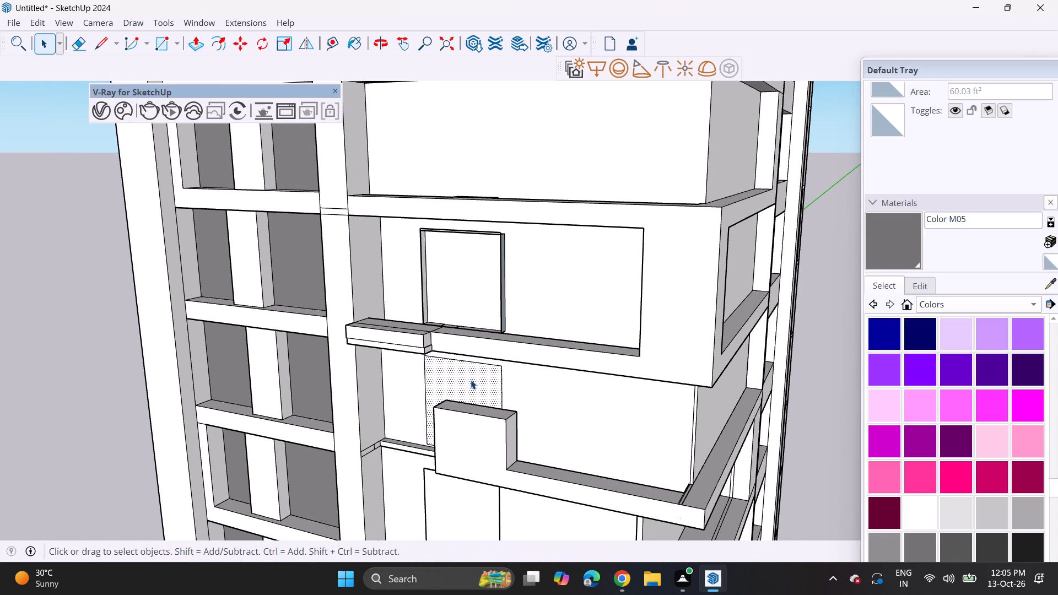
key(m)
click(496, 368)
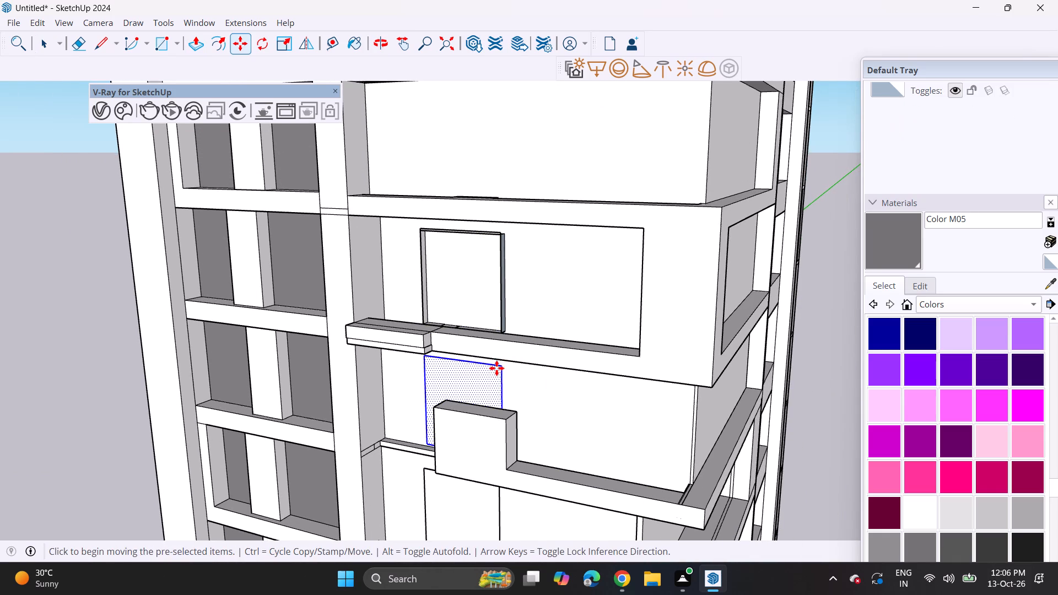
shift+middle_drag(501, 239, 501, 443)
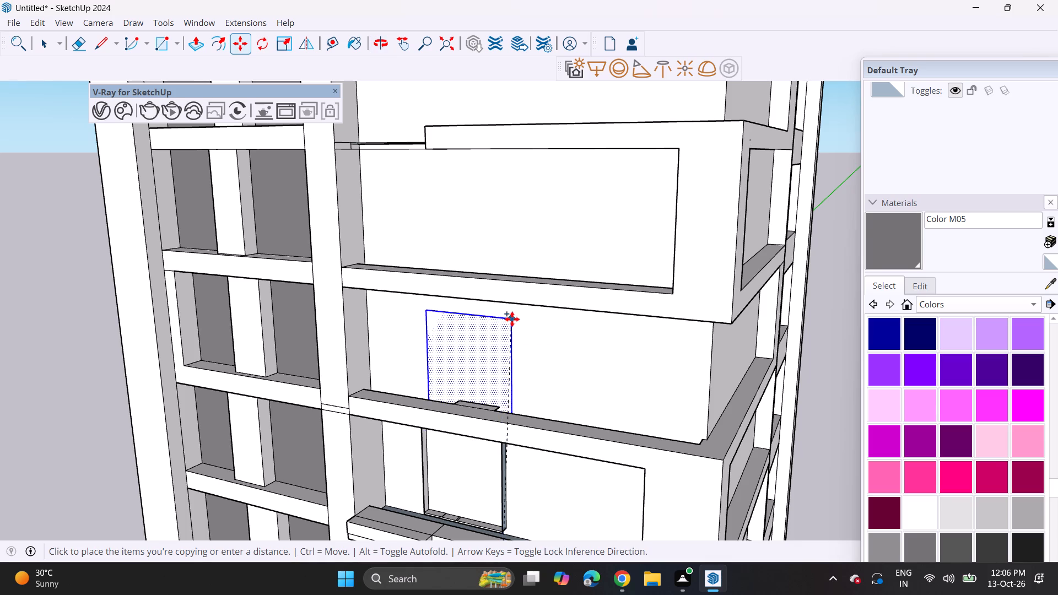
click(511, 309)
Copy the upright rectangle straight up, one storey at a time, onto the walls of the next three storeys.
click(510, 311)
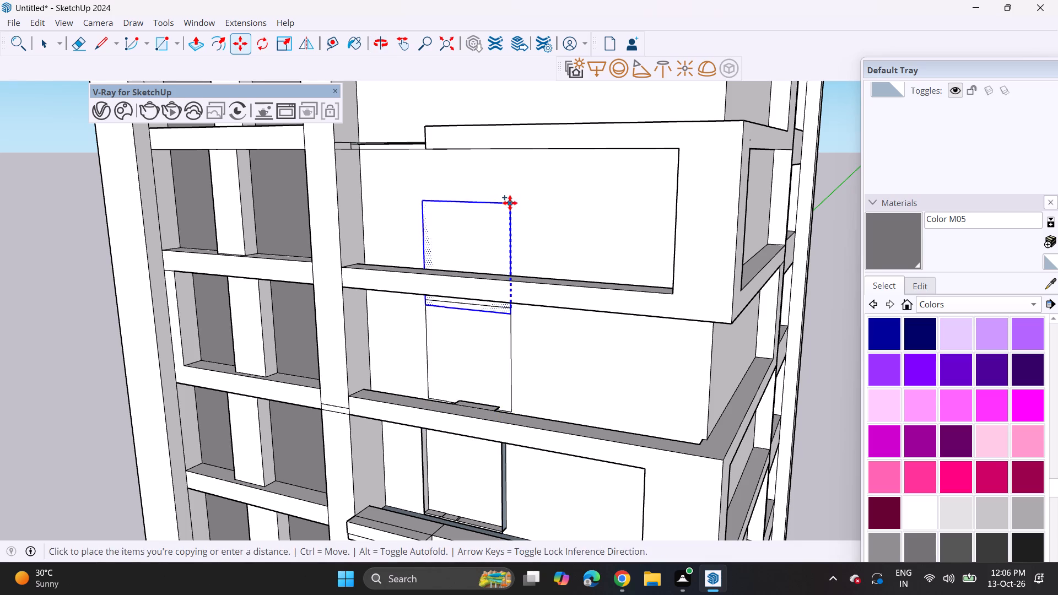
shift+middle_drag(509, 202, 509, 241)
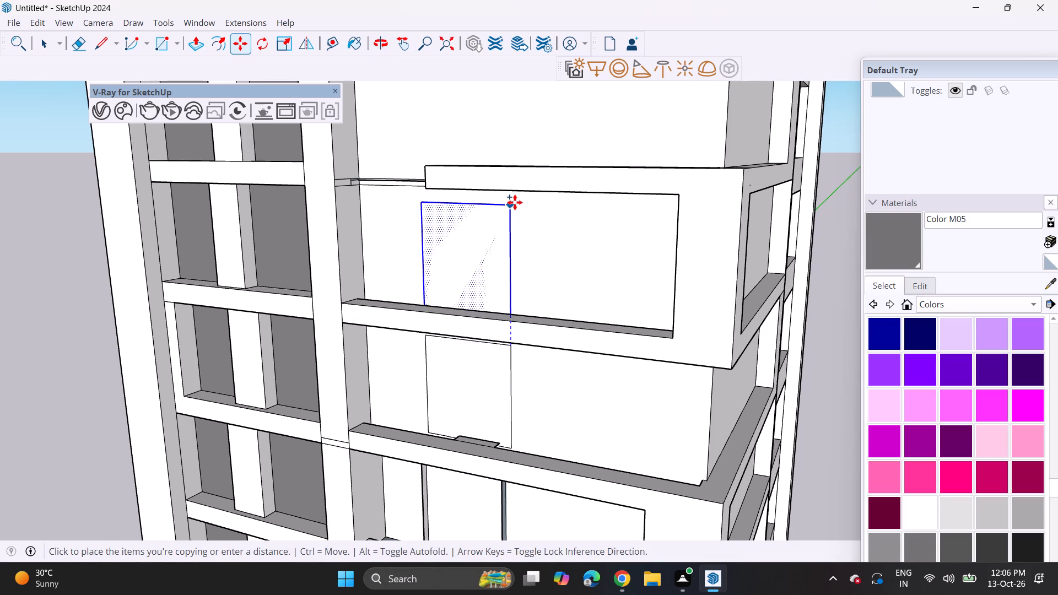
click(515, 202)
click(508, 201)
shift+middle_drag(510, 119, 499, 275)
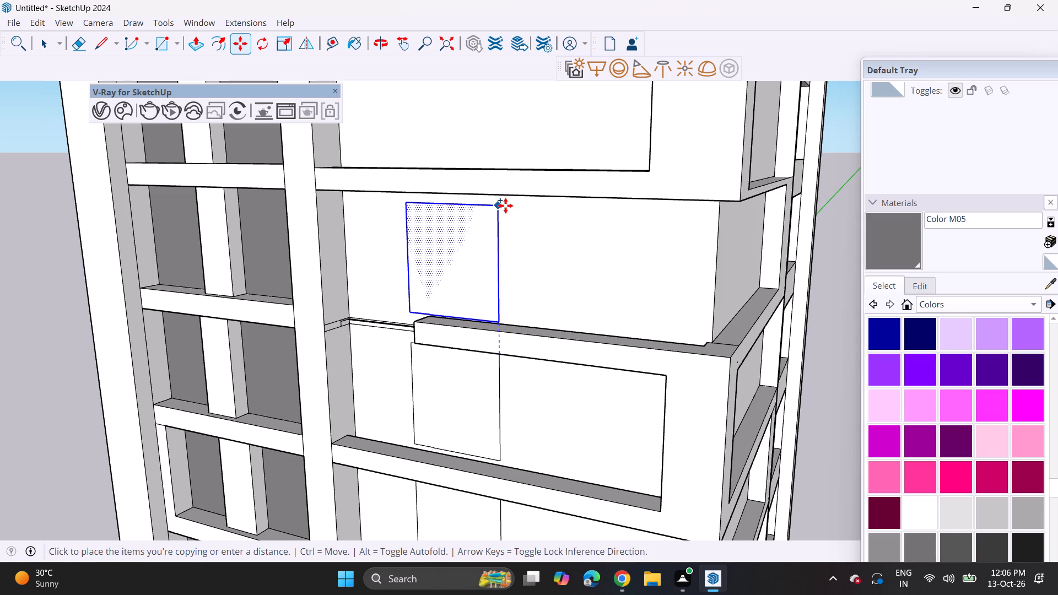
click(505, 205)
click(494, 206)
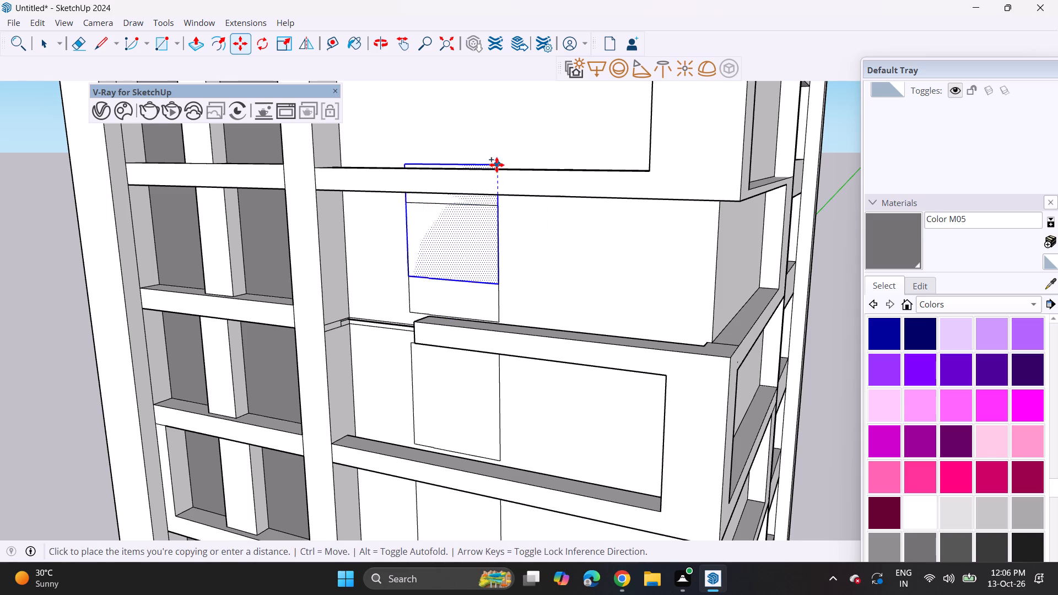
middle_drag(496, 165, 419, 135)
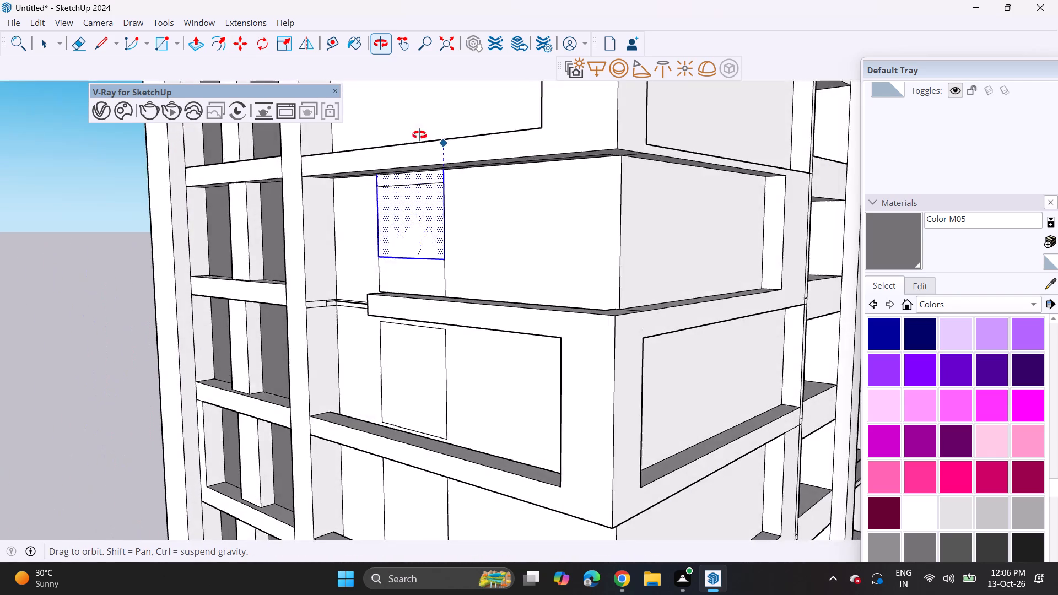
middle_drag(419, 135, 420, 134)
shift+middle_drag(417, 118, 452, 341)
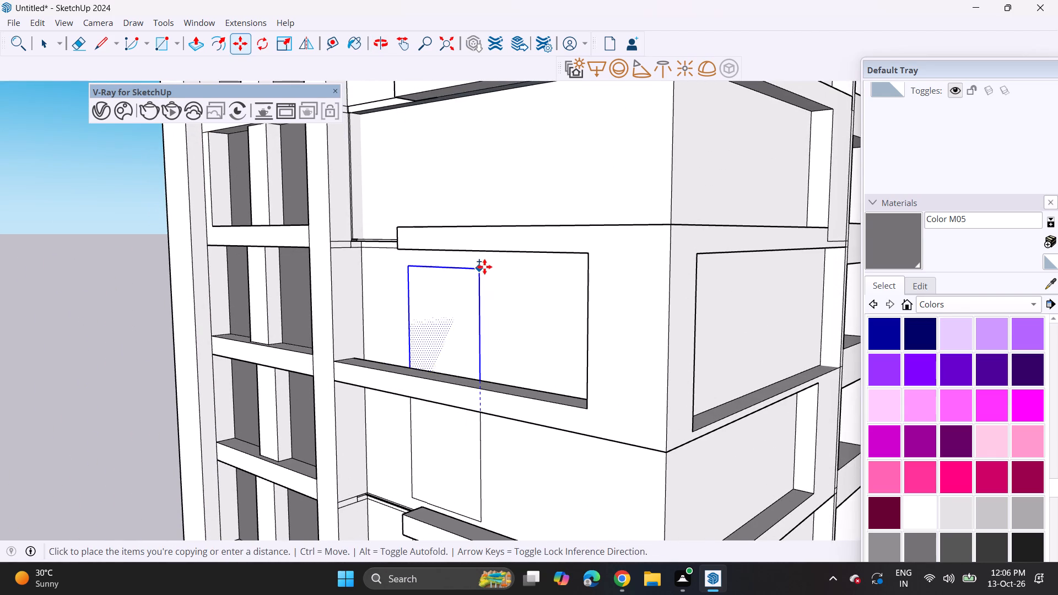
click(484, 261)
Copy the upright rectangle straight up again onto the walls of the next two storeys.
click(481, 263)
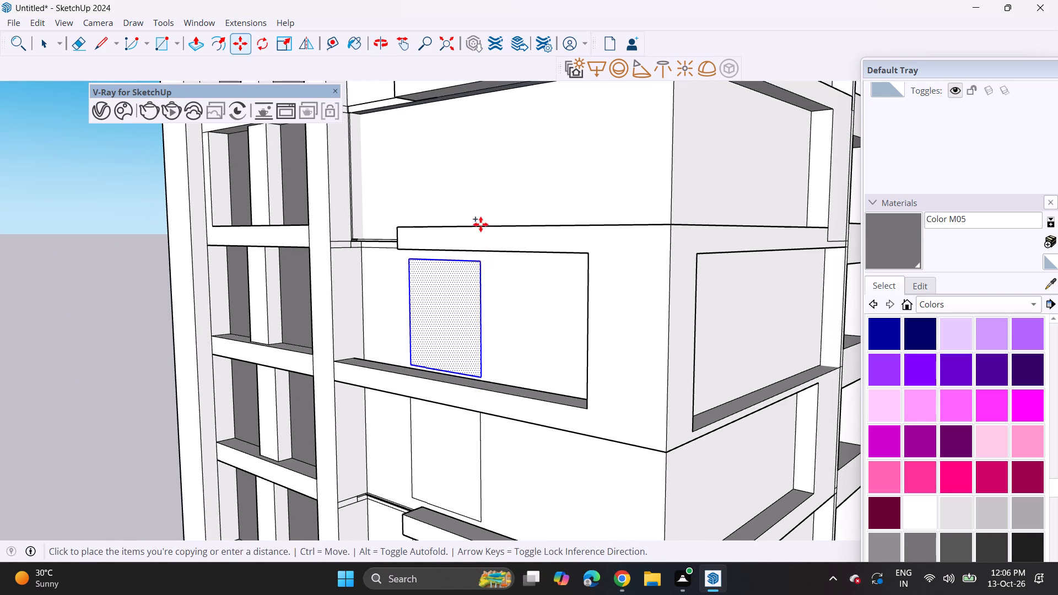
shift+middle_drag(481, 173, 475, 230)
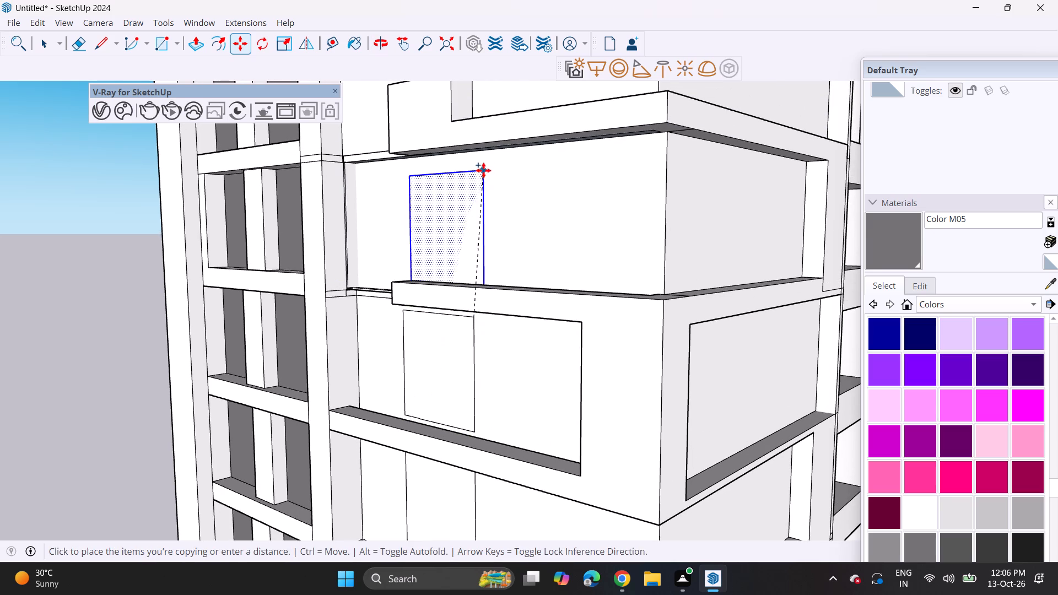
click(485, 161)
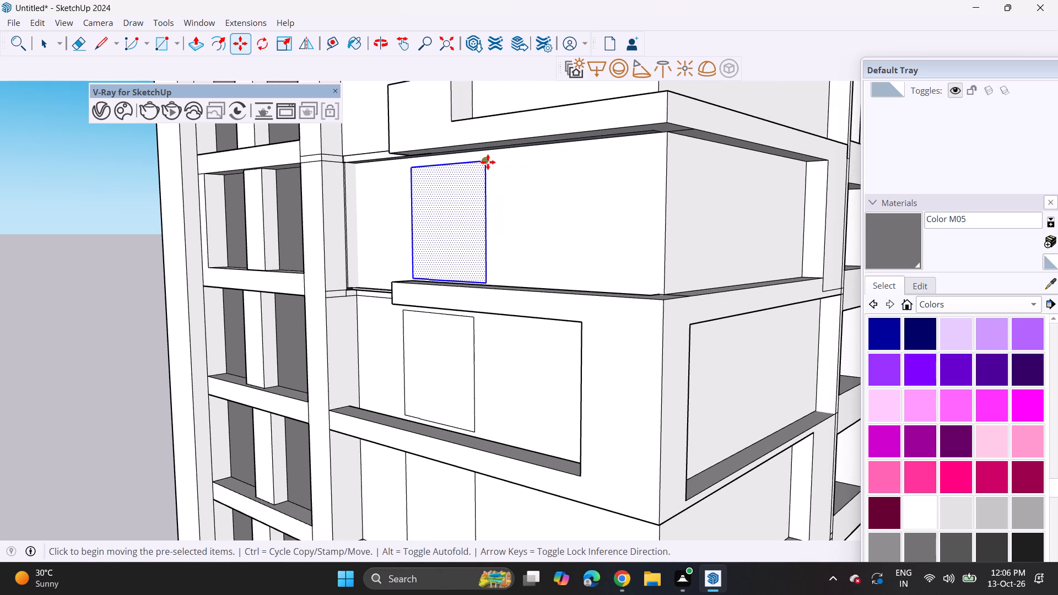
Shift the newest rectangle copy slightly sideways to line it up with the rectangles below, and dismiss the system information window.
click(488, 162)
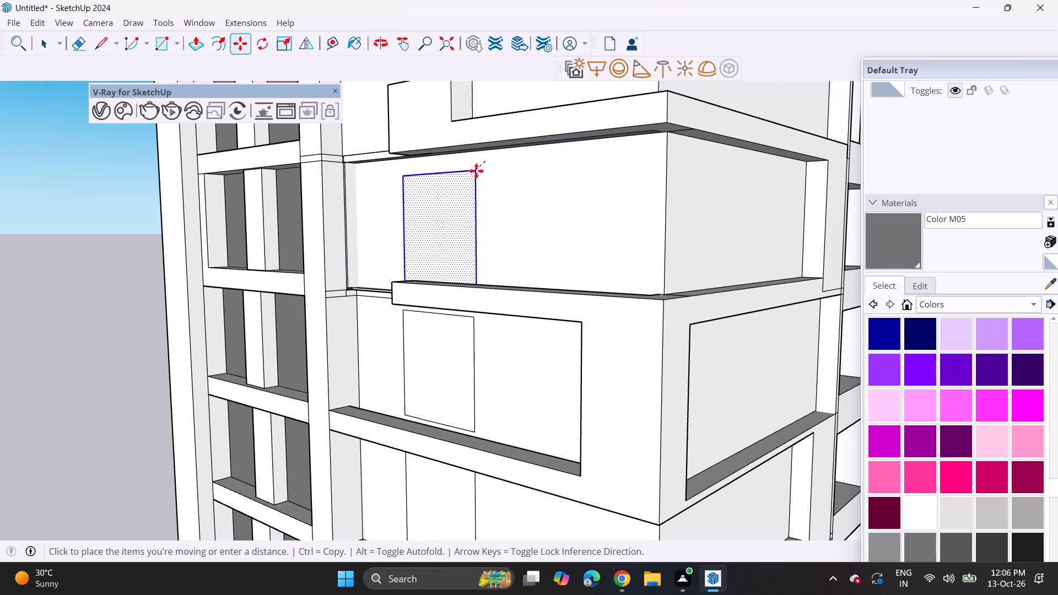
click(478, 163)
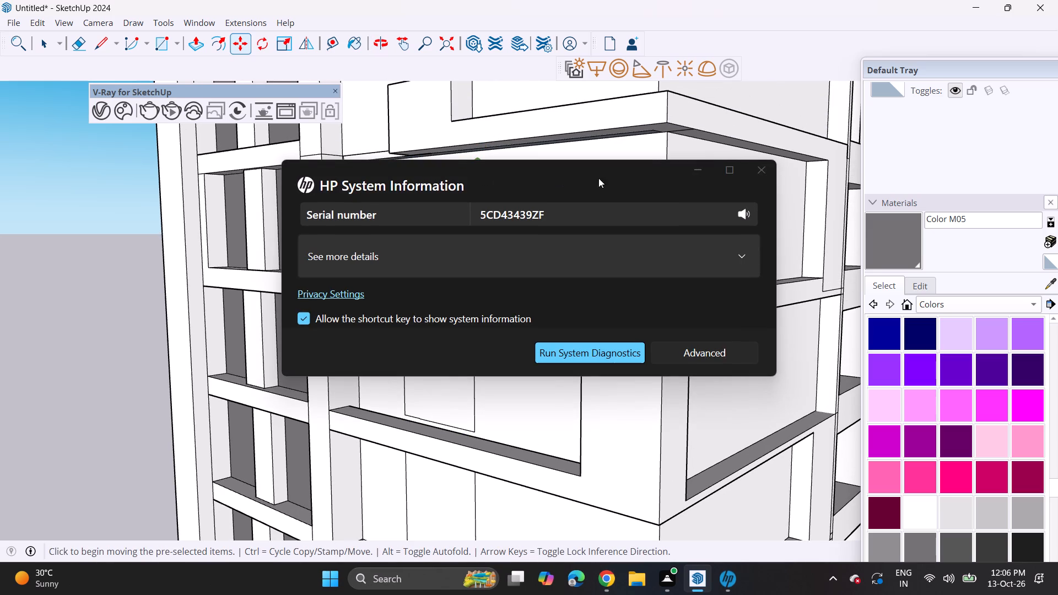
click(760, 170)
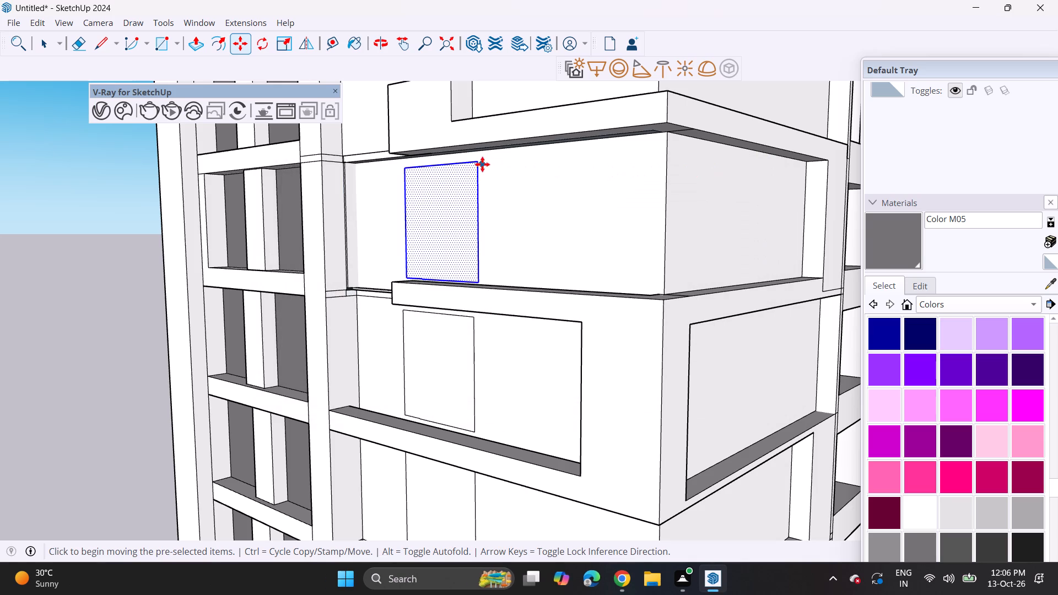
Copy the upright rectangle up one more storey onto the topmost wall, behind the stepped parapet block.
click(471, 163)
shift+middle_drag(479, 110, 474, 289)
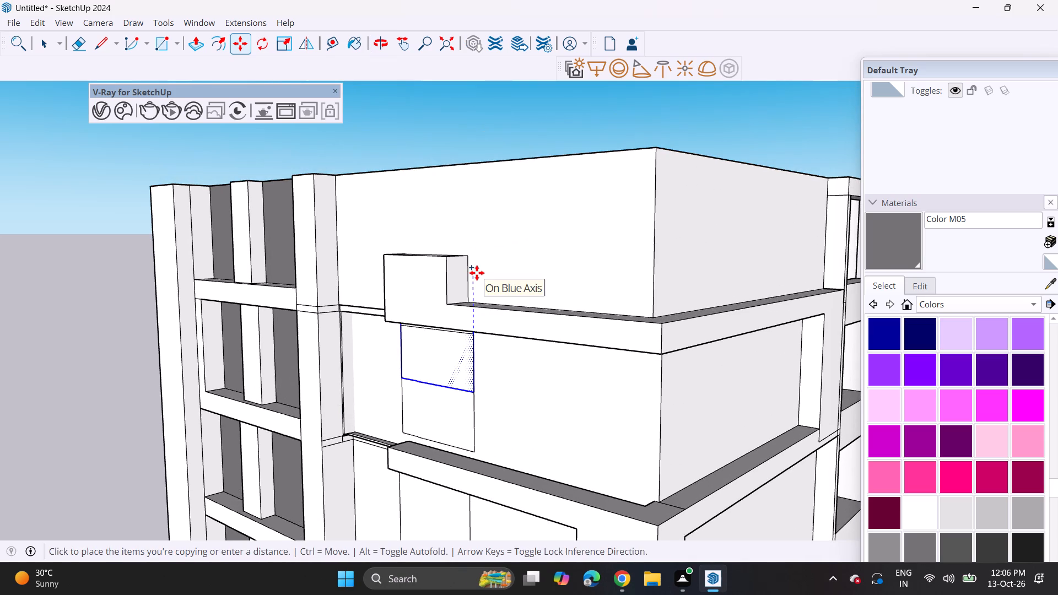
middle_drag(457, 247, 640, 252)
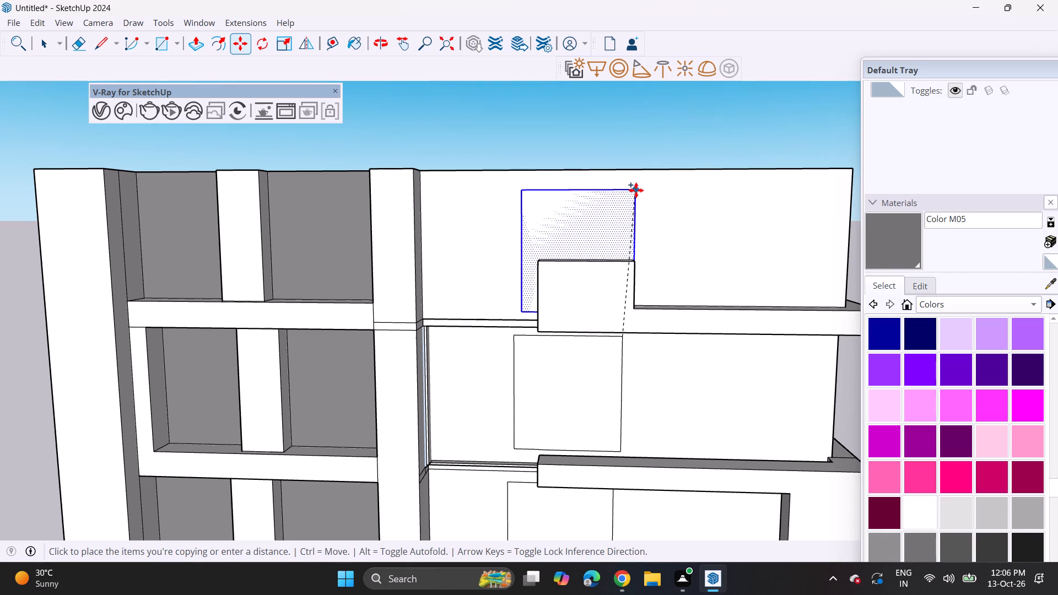
click(633, 190)
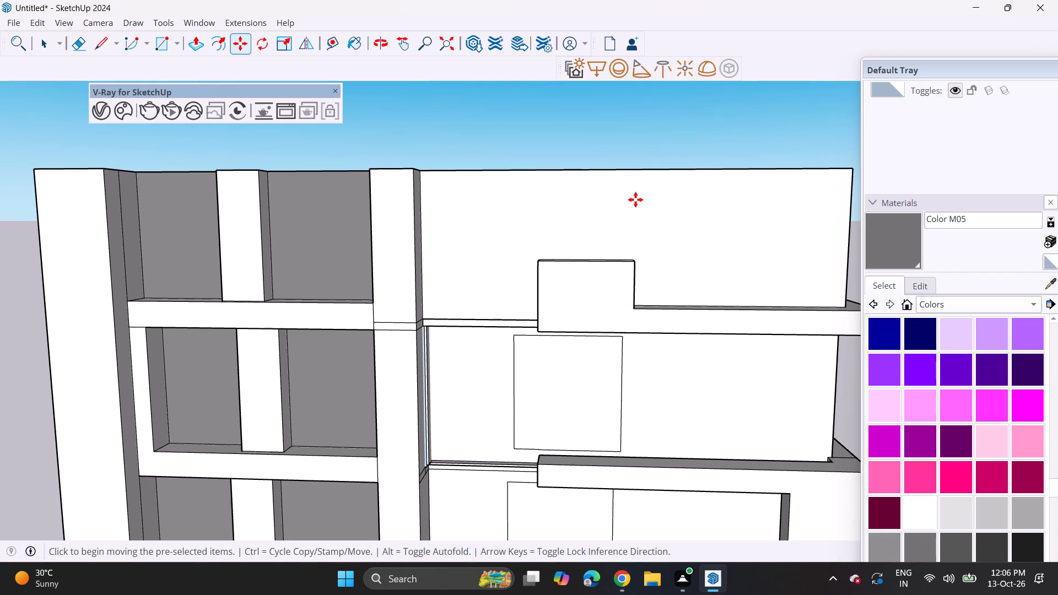
middle_drag(582, 241, 358, 271)
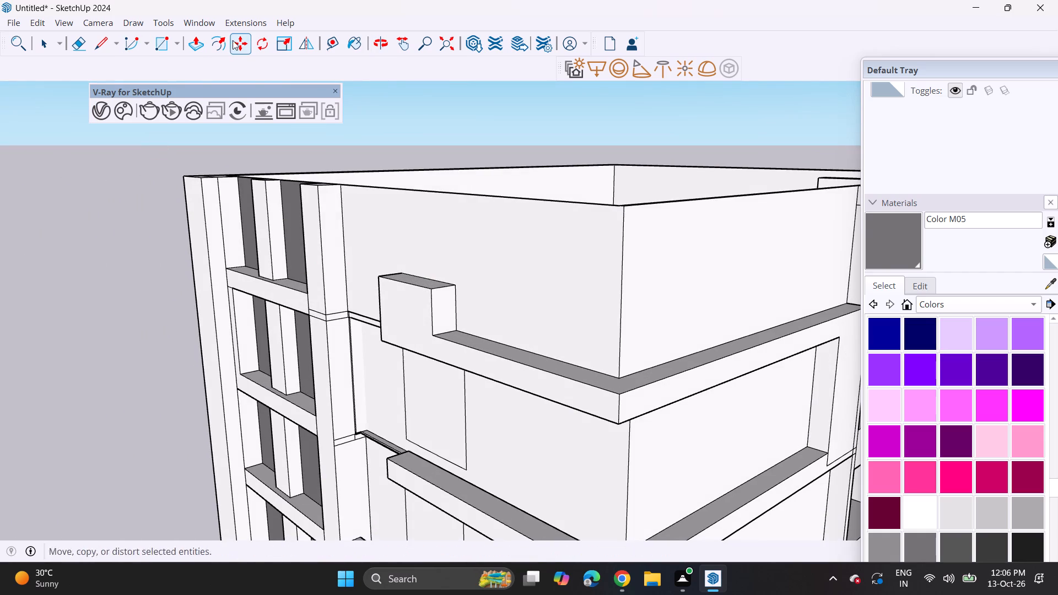
Push the top-storey wall slightly inward with two small Push/Pull operations to bring out the copied rectangle.
click(195, 40)
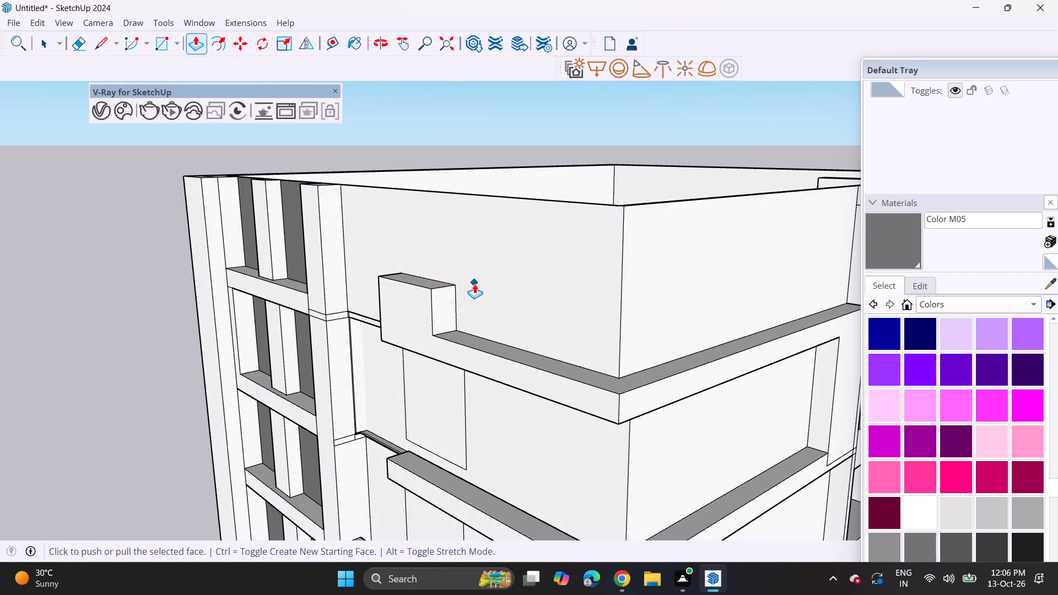
click(474, 284)
key(Escape)
click(480, 303)
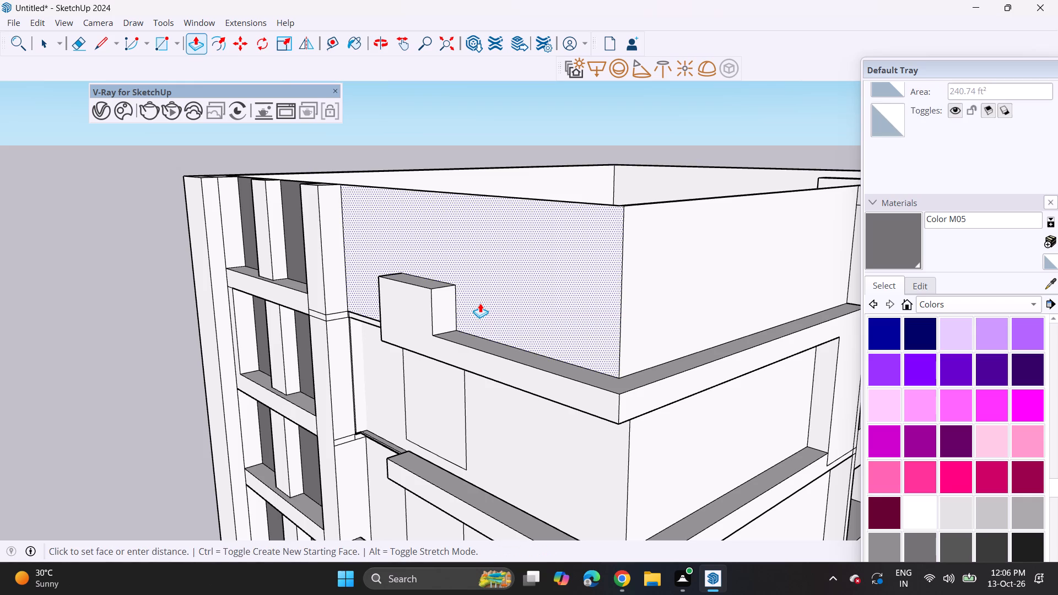
click(494, 295)
click(484, 303)
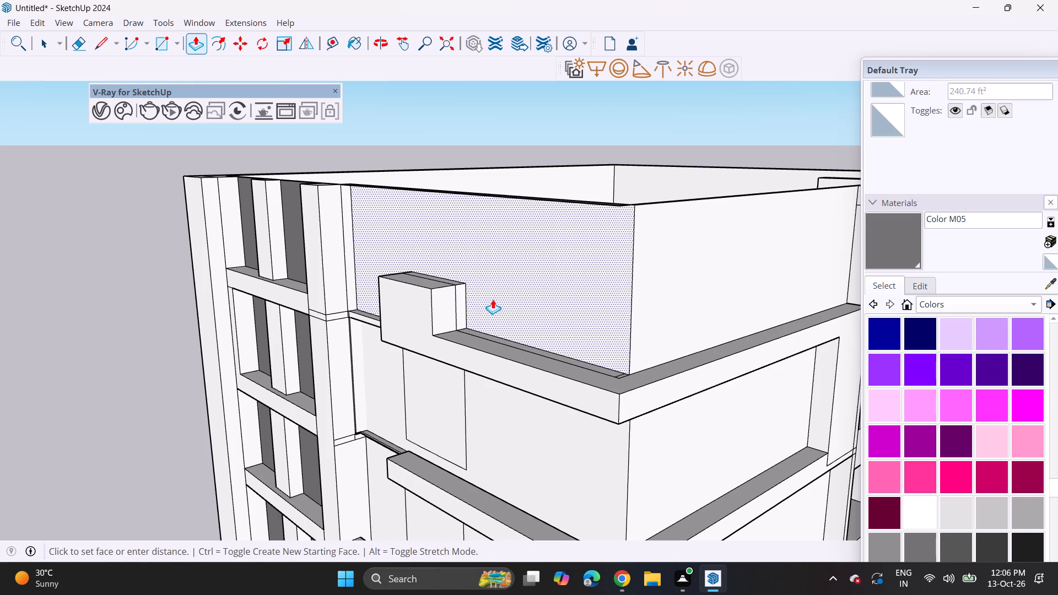
click(495, 299)
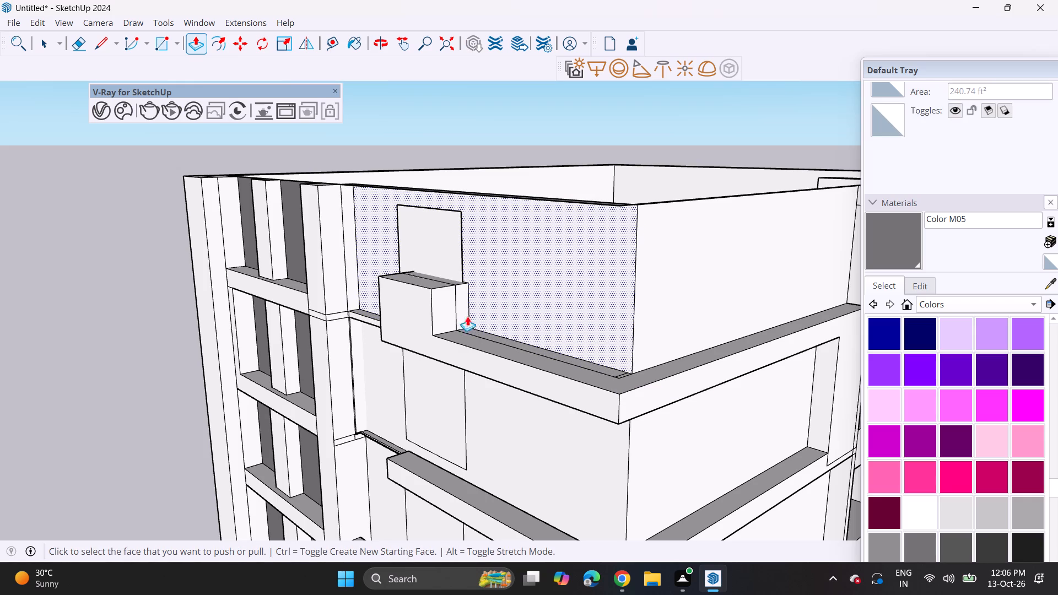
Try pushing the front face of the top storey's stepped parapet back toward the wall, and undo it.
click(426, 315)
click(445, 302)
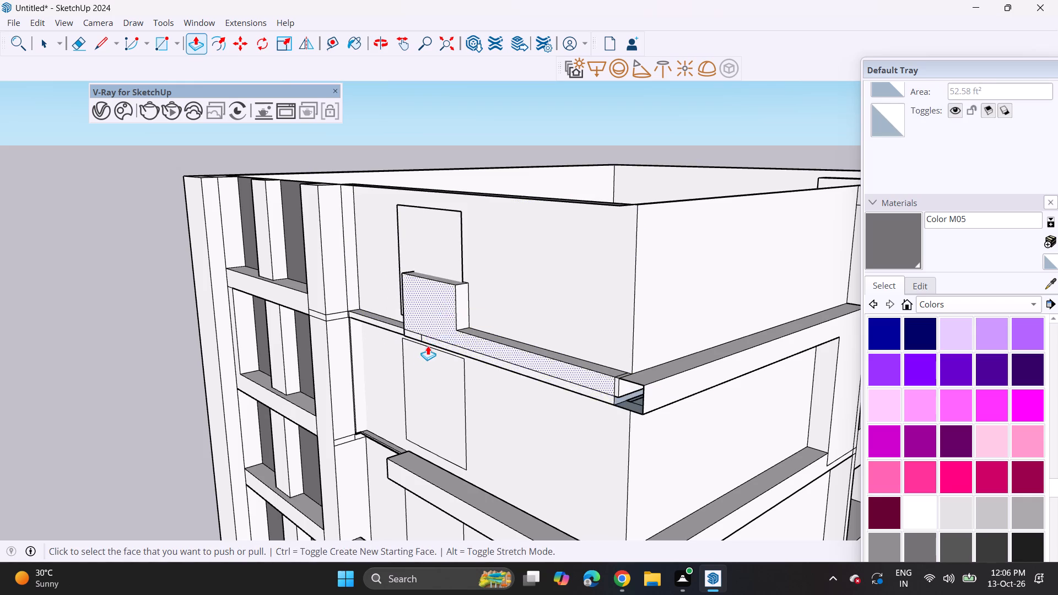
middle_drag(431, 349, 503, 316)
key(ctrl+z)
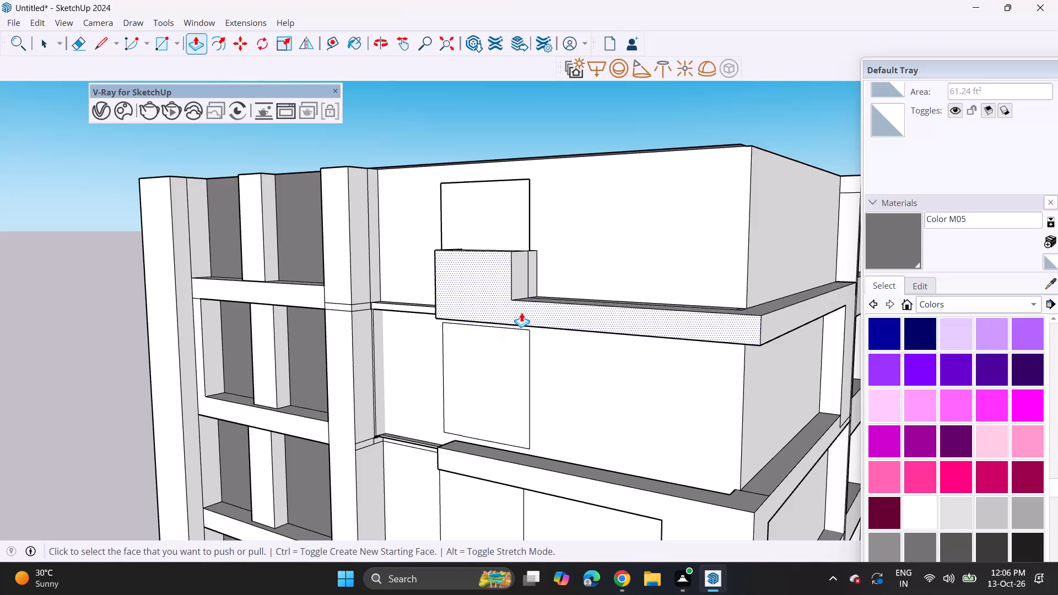
Push the front face of the top storey's stepped parapet slightly inward.
click(520, 312)
click(529, 307)
Extend both parts of the end of the balcony ledge below the second-highest rectangle toward the column, past the rectangle's edge.
middle_drag(474, 329, 606, 315)
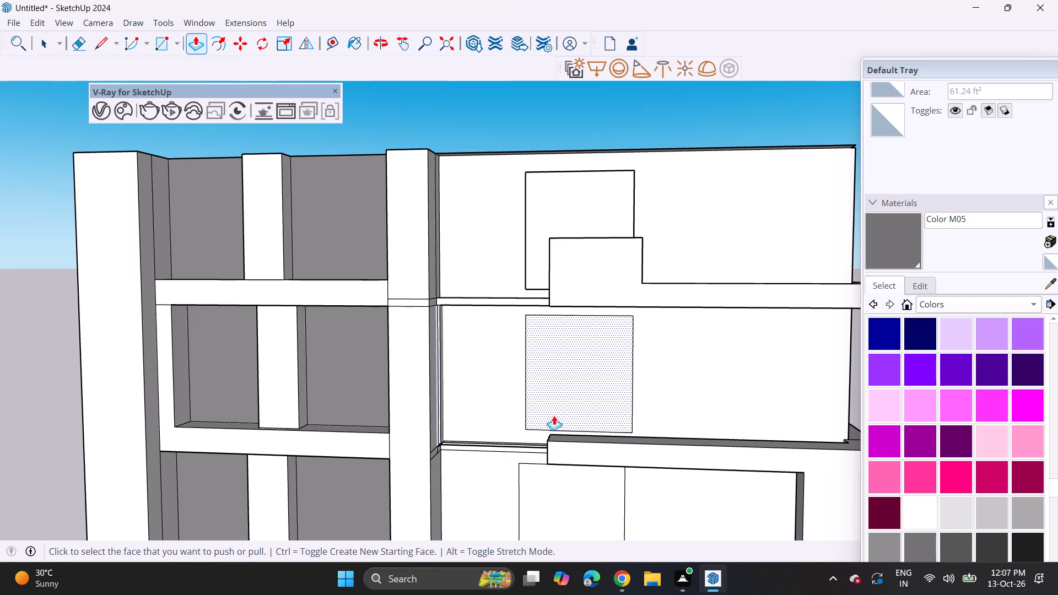
middle_drag(535, 488, 679, 473)
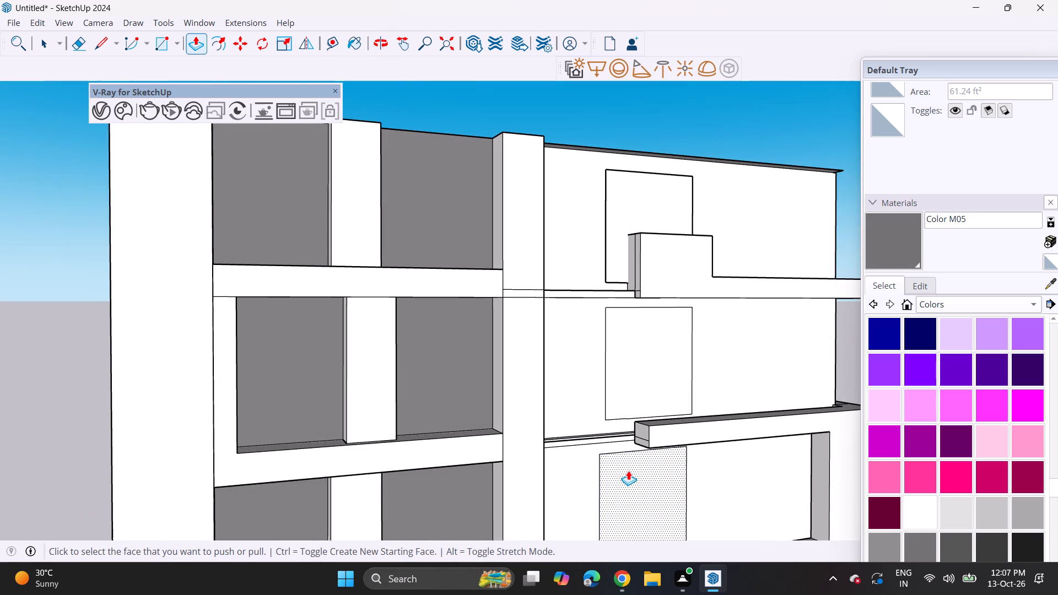
scroll(628, 470, up, 3)
click(649, 415)
click(555, 428)
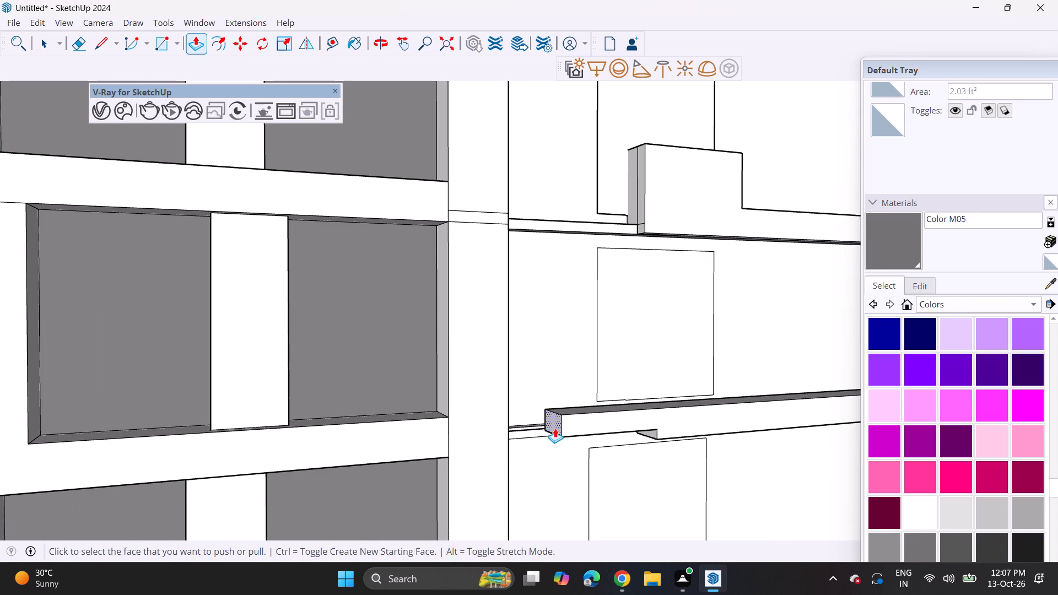
double_click(654, 434)
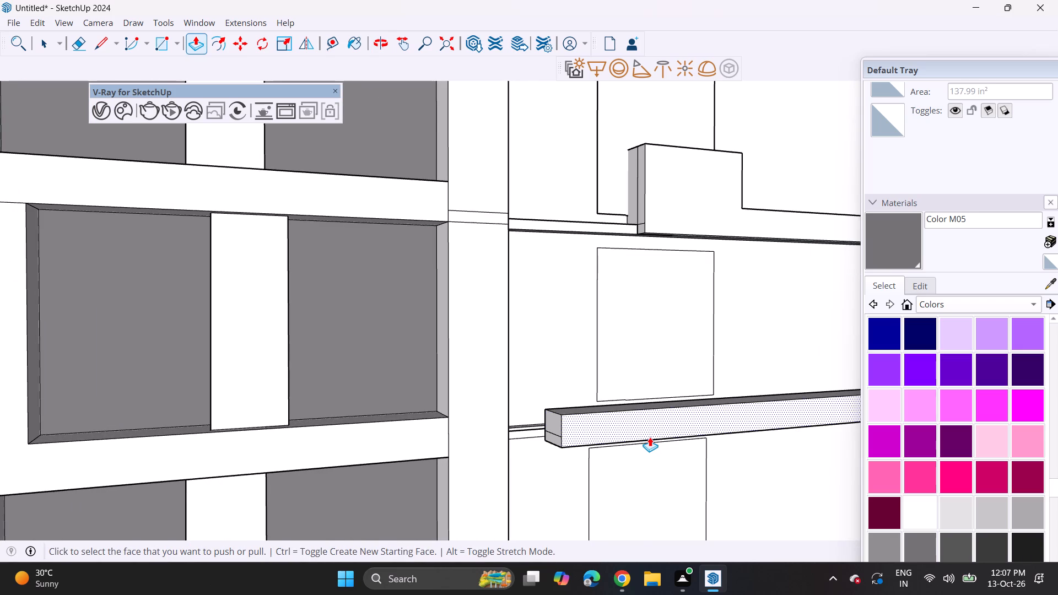
Extend both parts of the end of the matching balcony ledge two storeys lower by the same distance, undoing pushes on wrong faces.
scroll(650, 437, down, 7)
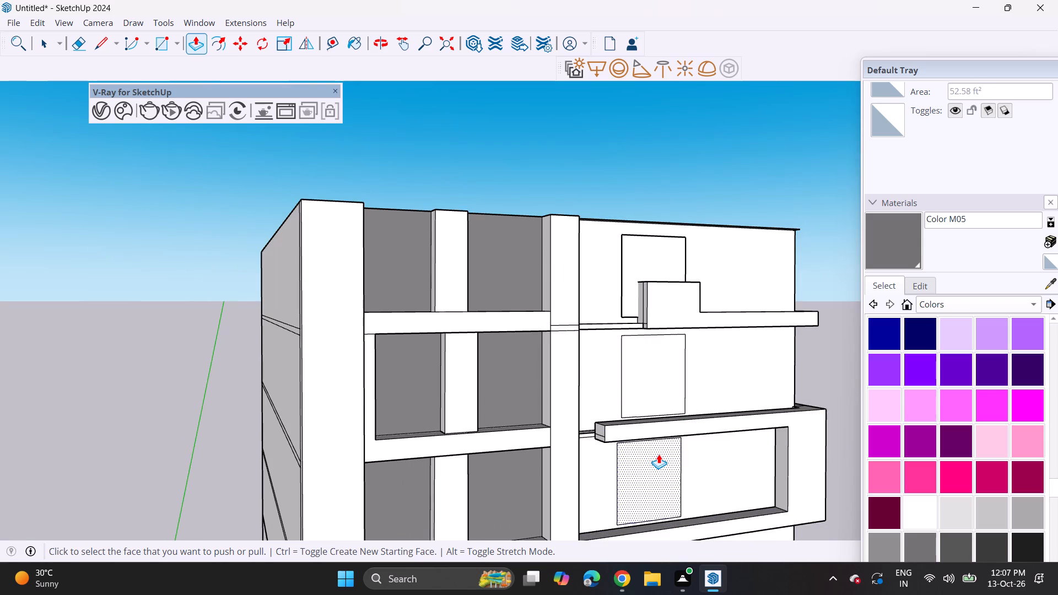
middle_drag(658, 454, 634, 174)
double_click(616, 348)
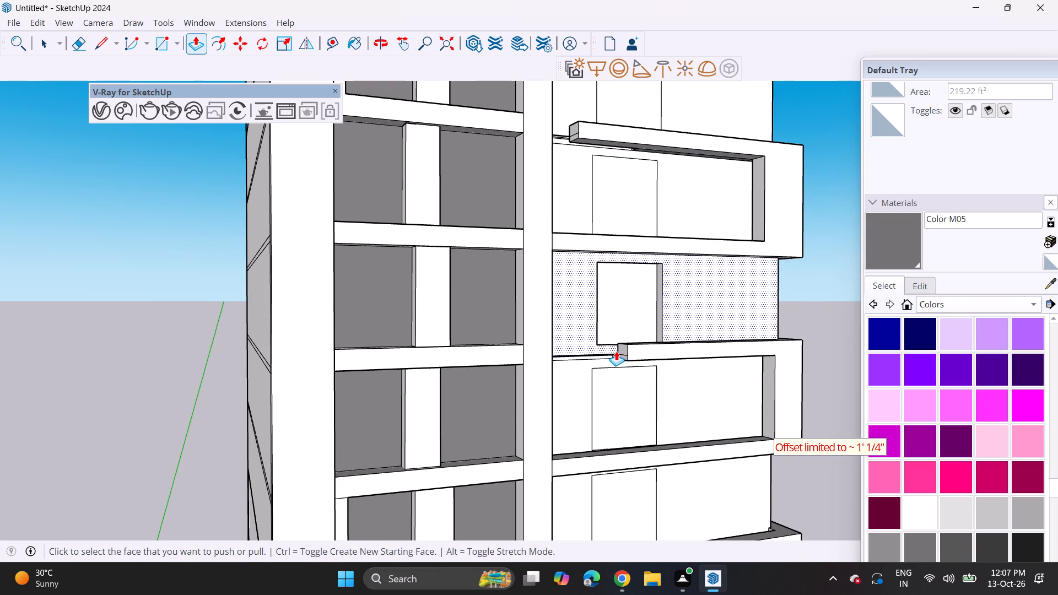
key(ctrl+z)
double_click(623, 351)
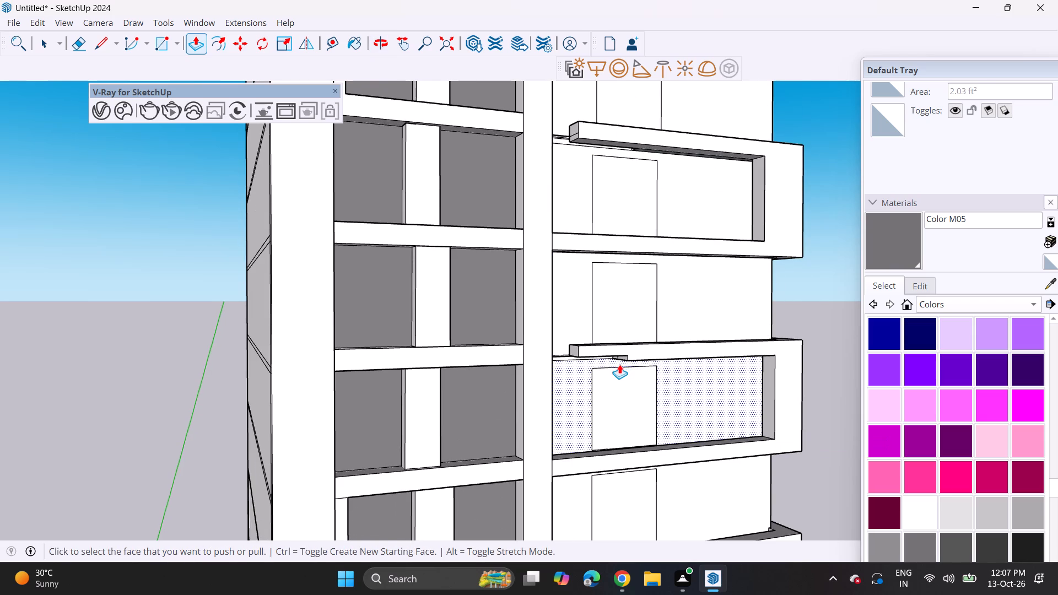
scroll(619, 364, up, 3)
double_click(624, 352)
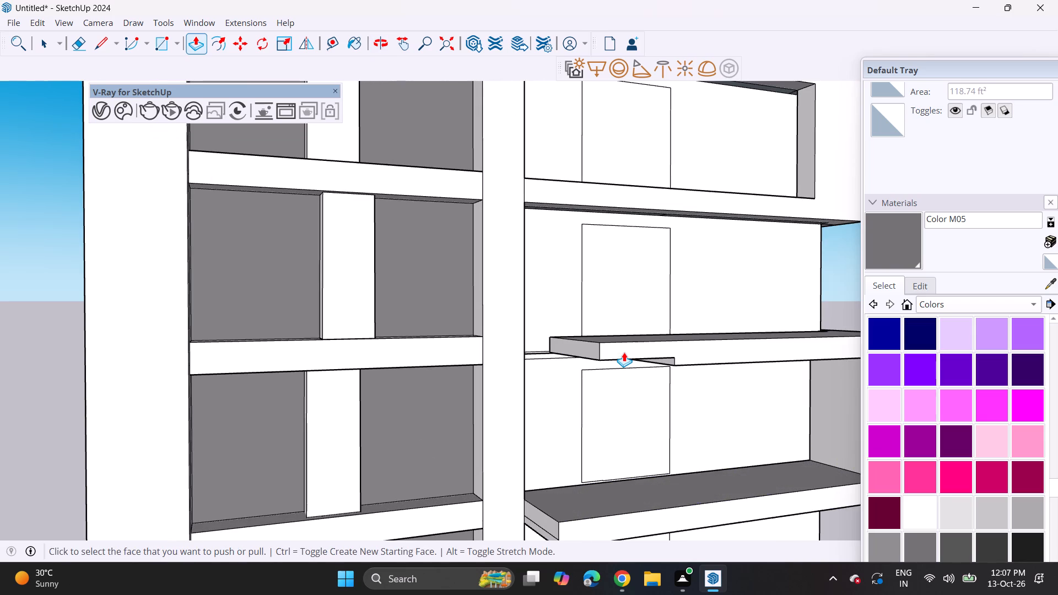
key(ctrl+z)
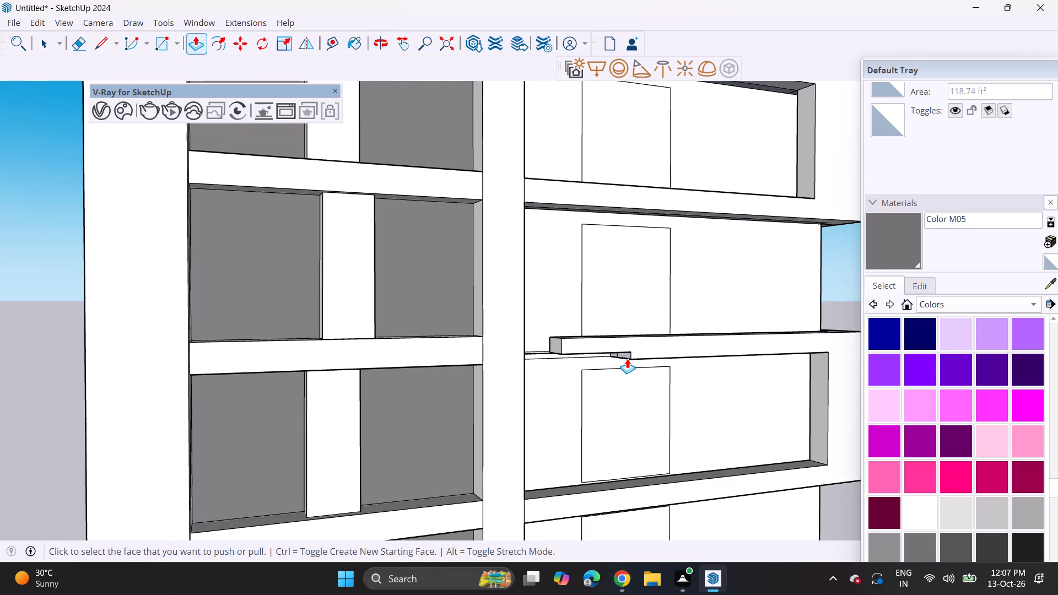
click(627, 359)
click(627, 359)
Examine the door-shaped panels, ledges and parapet blocks down the facade, and review the whole tower.
scroll(630, 454, down, 3)
shift+middle_drag(620, 466, 603, 267)
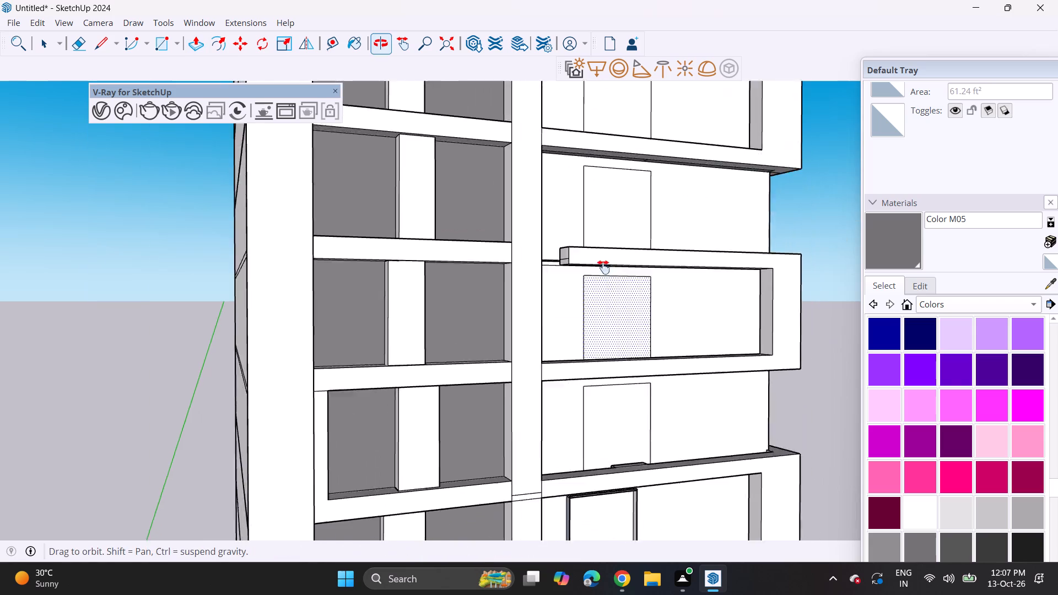
shift+middle_drag(603, 267, 591, 205)
middle_drag(483, 423, 406, 457)
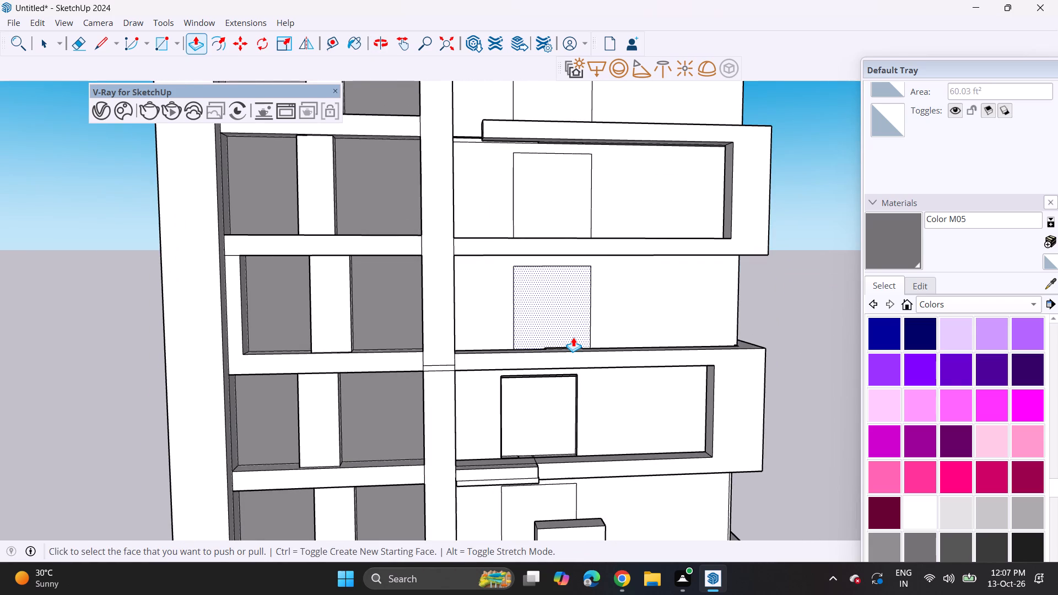
middle_drag(573, 337, 505, 369)
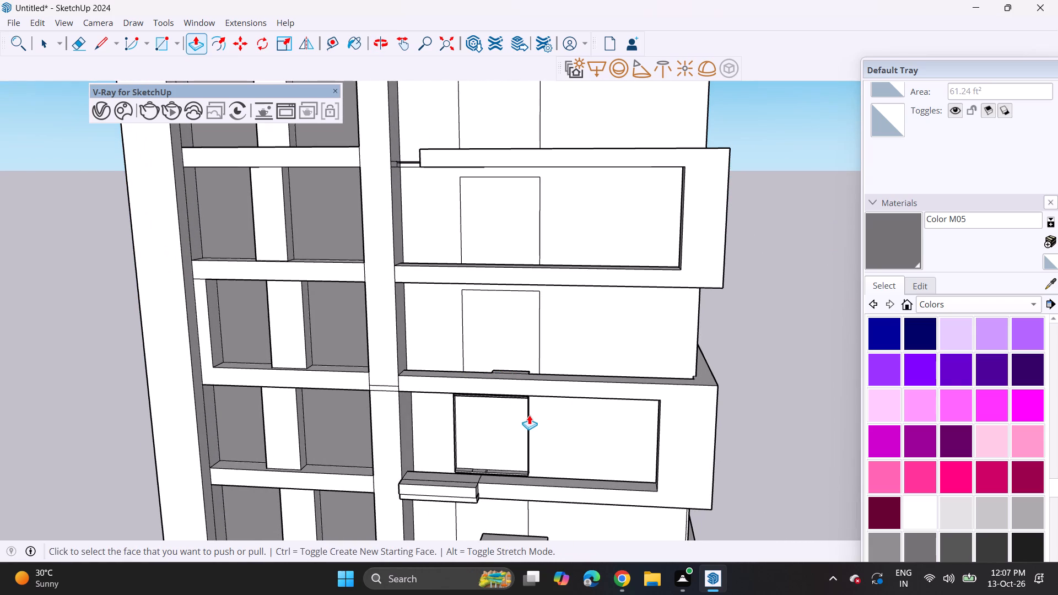
shift+middle_drag(544, 450, 589, 150)
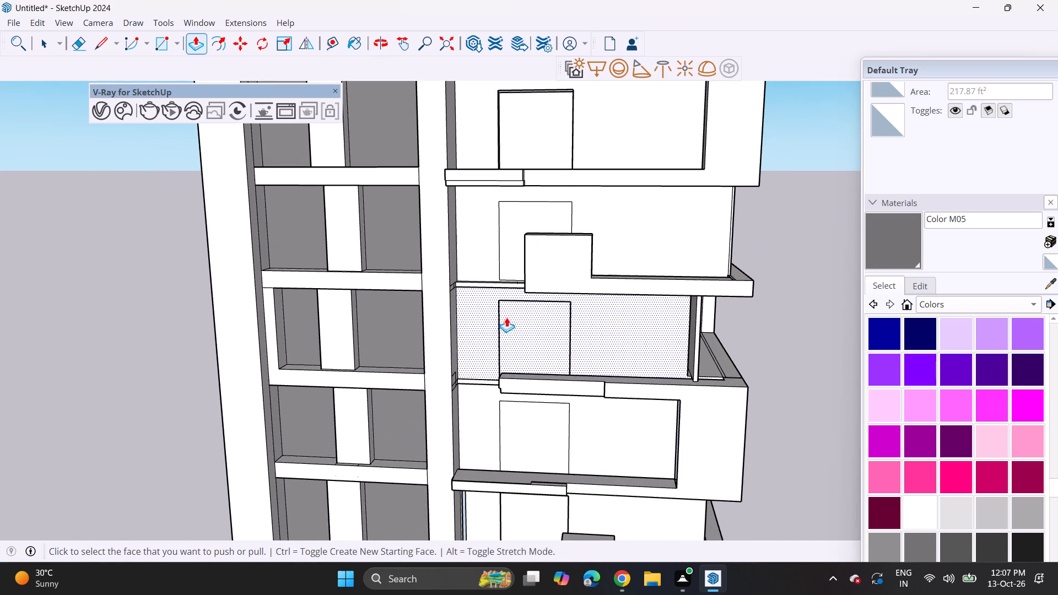
middle_drag(508, 340, 505, 328)
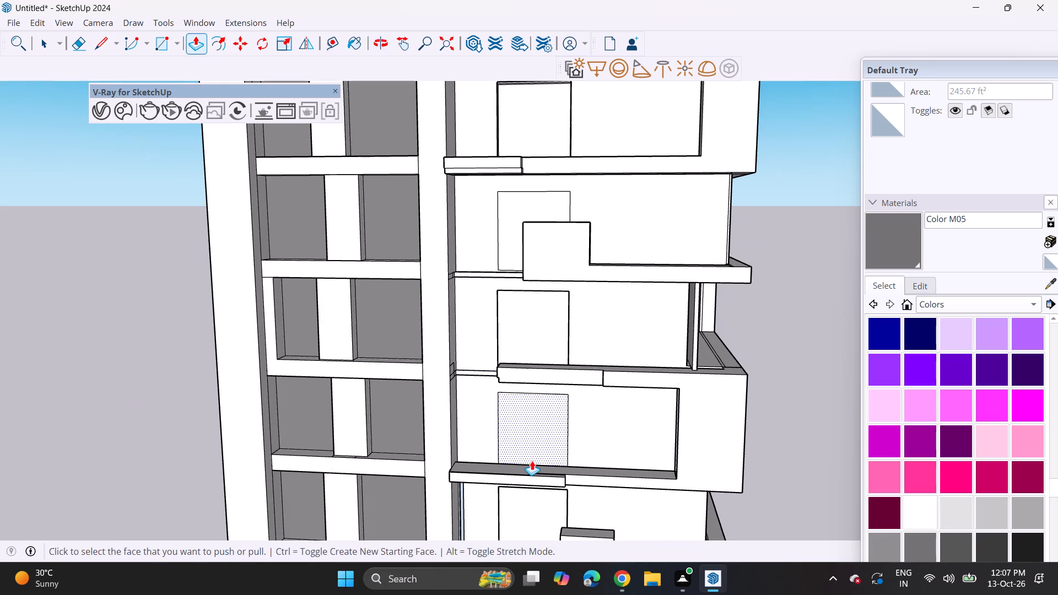
shift+middle_drag(532, 461, 496, 527)
scroll(506, 291, down, 3)
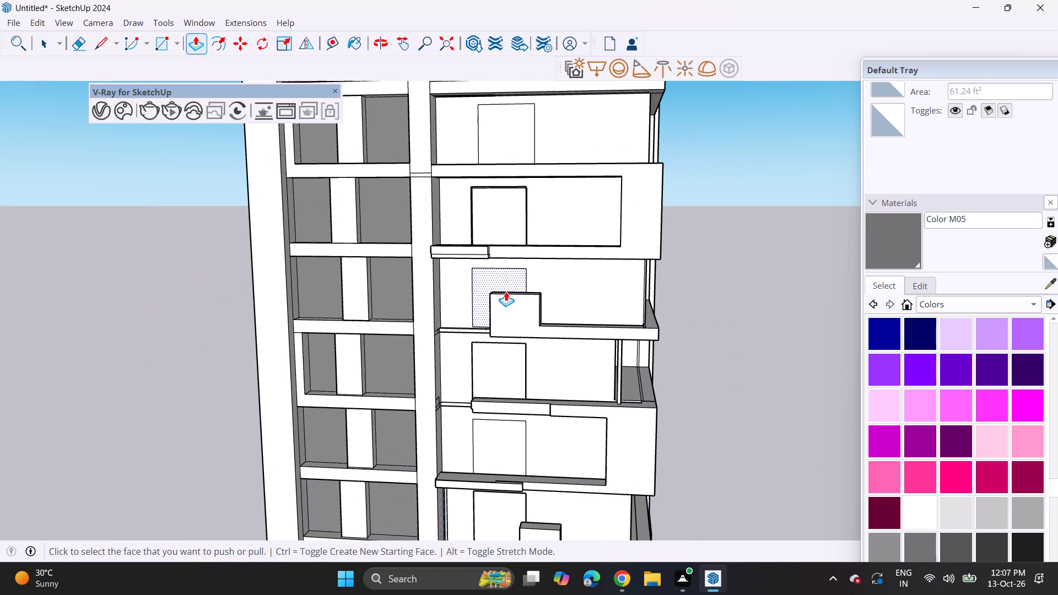
scroll(506, 291, down, 1)
middle_drag(566, 254, 505, 244)
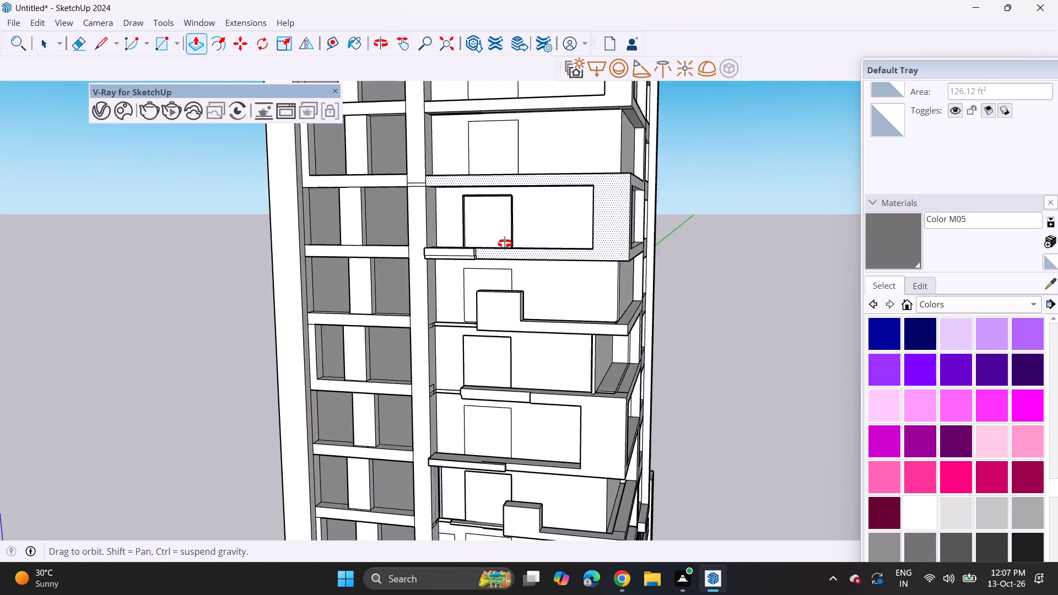
middle_drag(505, 244, 455, 243)
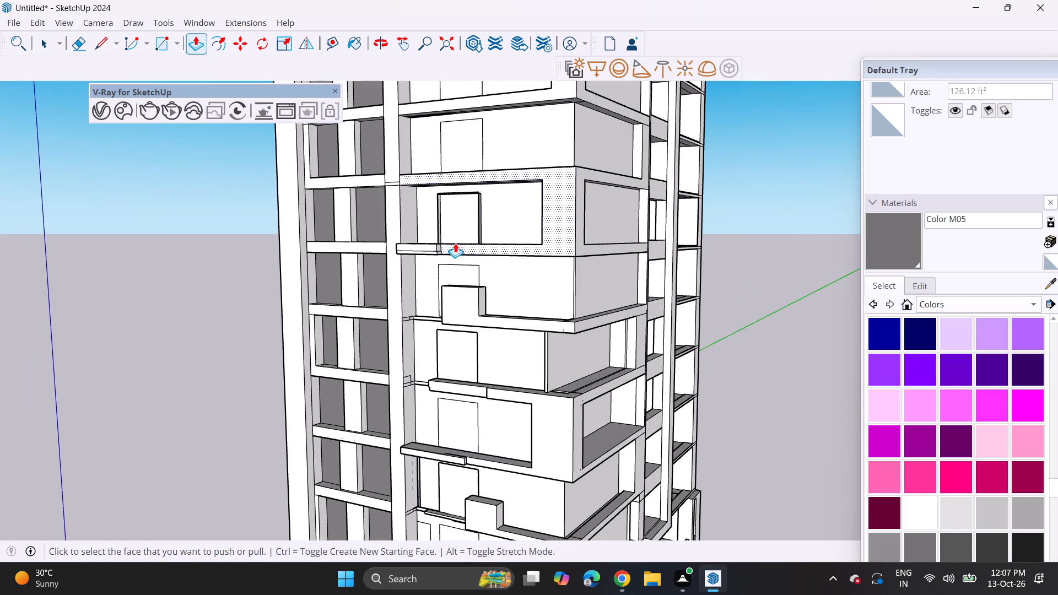
shift+middle_drag(453, 186, 442, 243)
scroll(439, 222, up, 1)
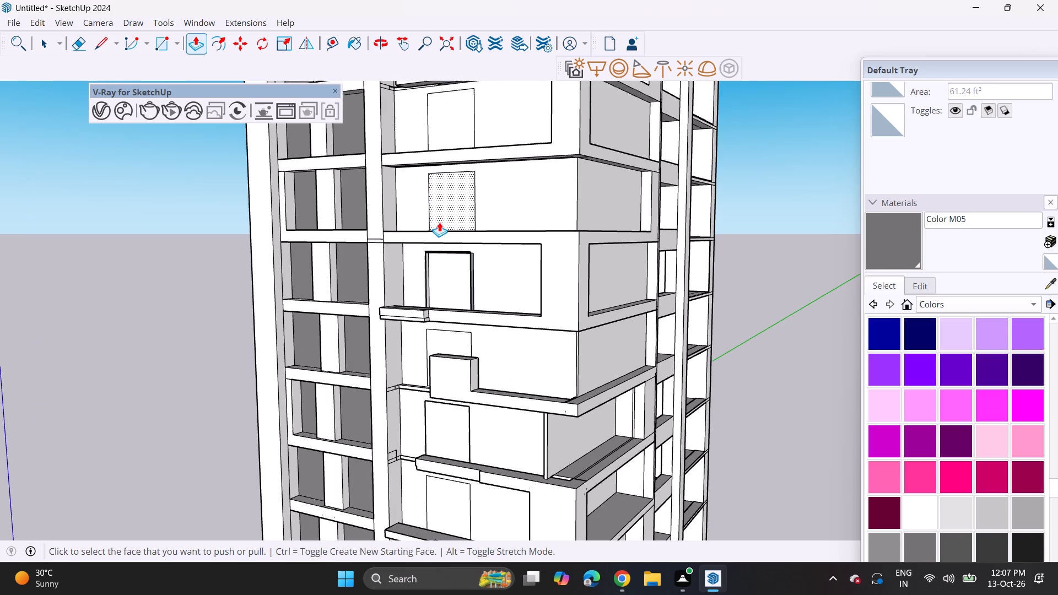
scroll(439, 222, down, 7)
scroll(513, 375, down, 5)
middle_drag(484, 479, 470, 396)
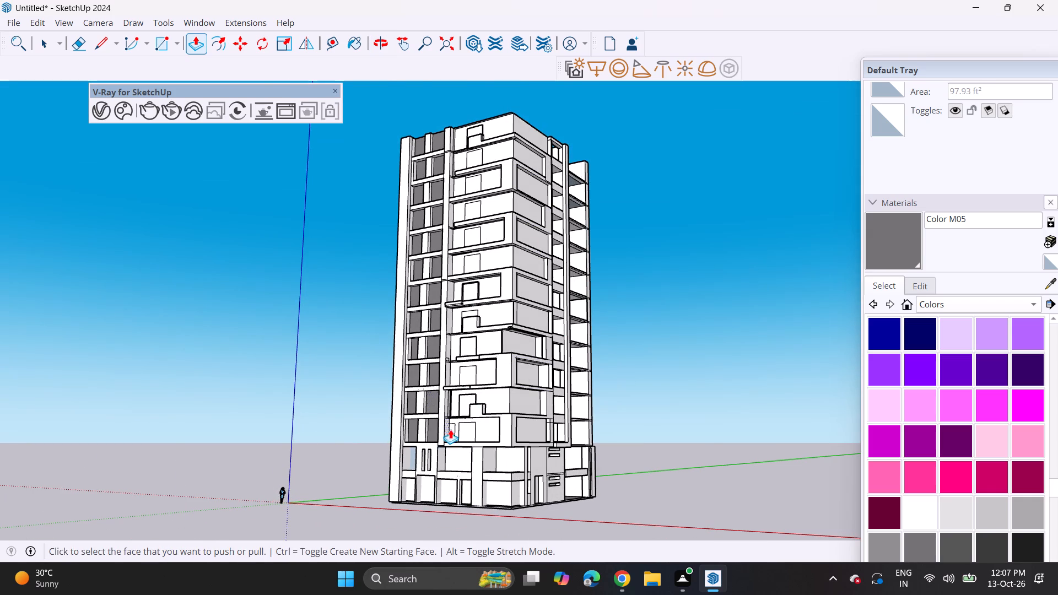
Copy the small window rectangle beside the lowest balcony storey's door straight up to the storey above, aligned by the door corners.
scroll(464, 394, up, 11)
middle_drag(446, 413, 552, 407)
scroll(512, 470, up, 2)
middle_drag(527, 505, 526, 456)
key(space)
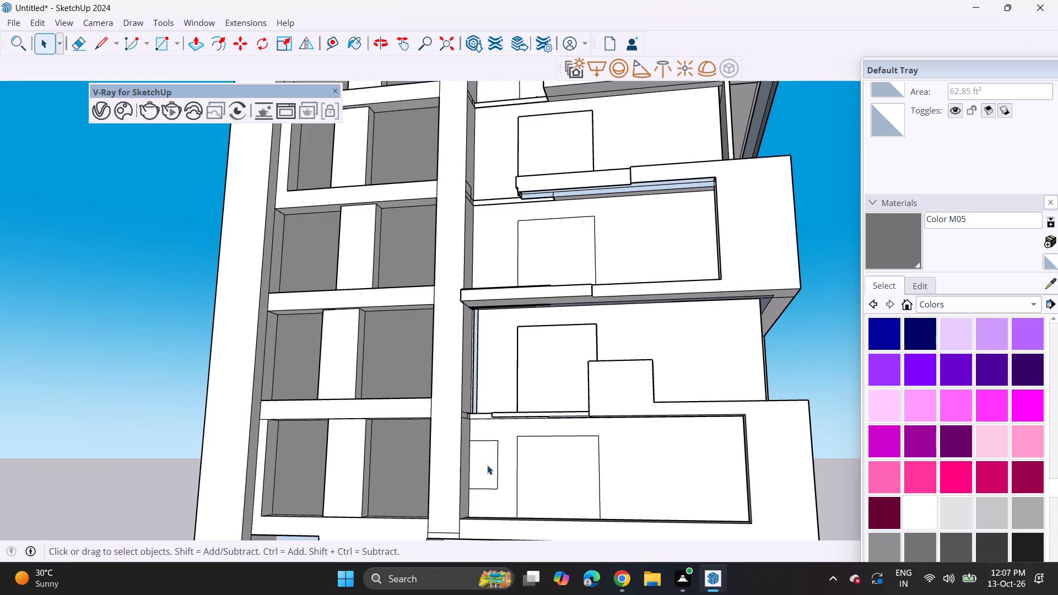
triple_click(485, 465)
click(876, 313)
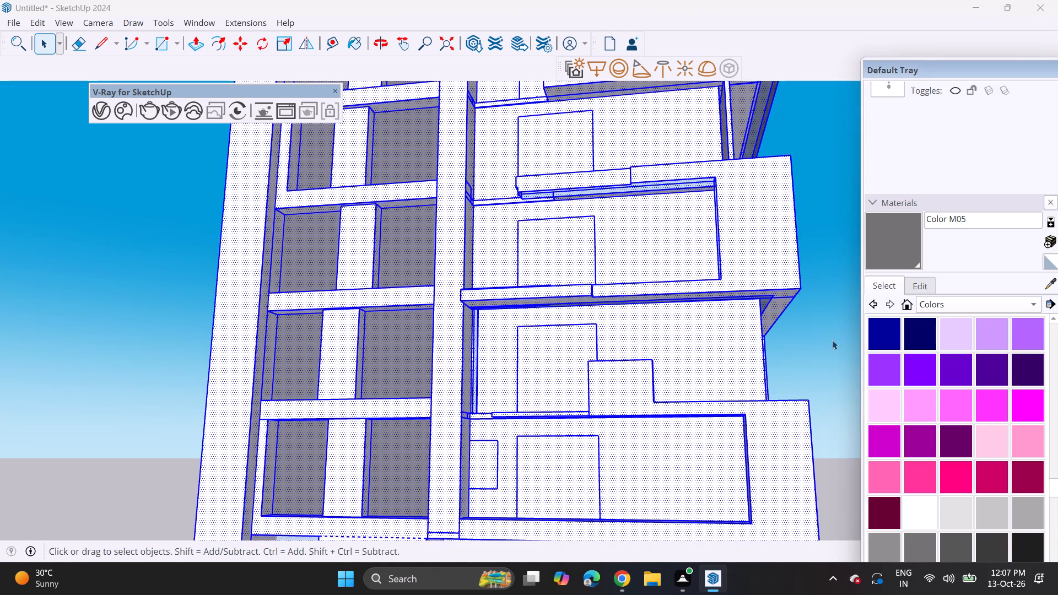
click(832, 340)
double_click(478, 475)
key(m)
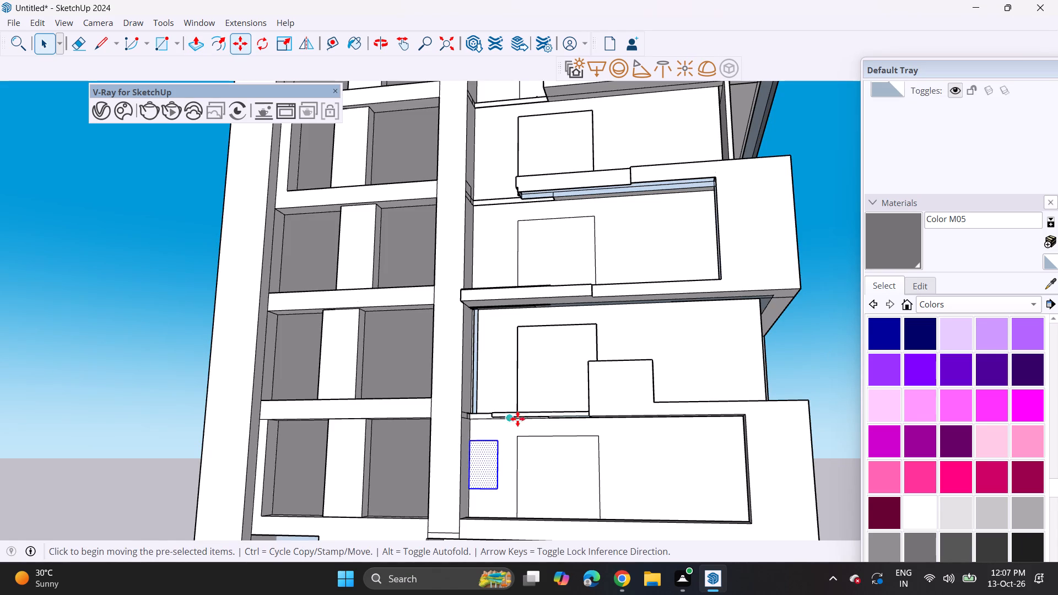
click(520, 439)
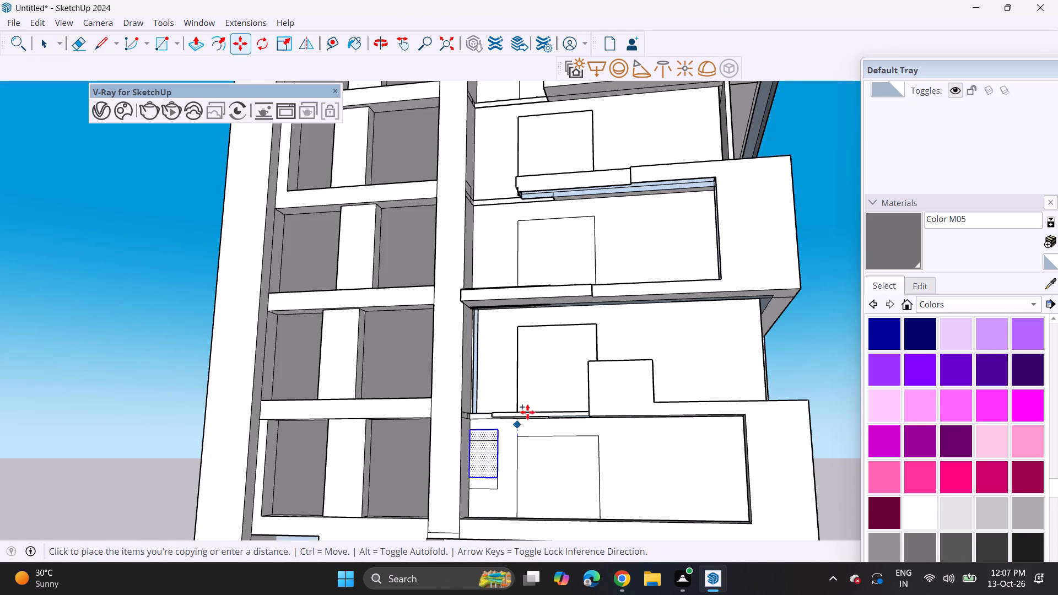
shift+middle_drag(533, 324, 526, 368)
click(515, 366)
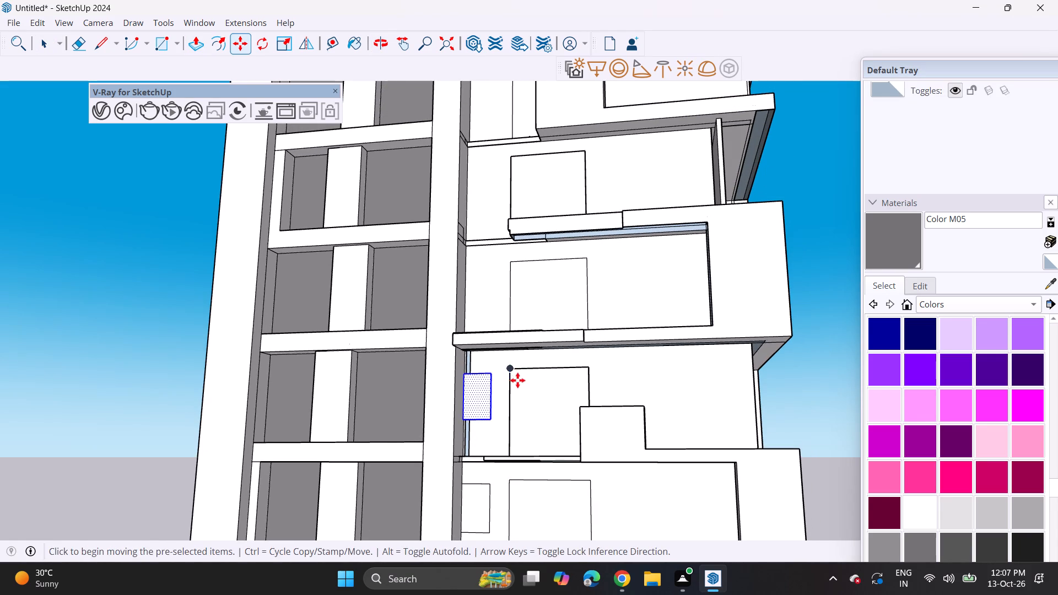
Push the copied window panel on the second balcony storey back into the wall to form a window recess.
middle_drag(517, 380, 234, 451)
middle_drag(331, 398, 350, 393)
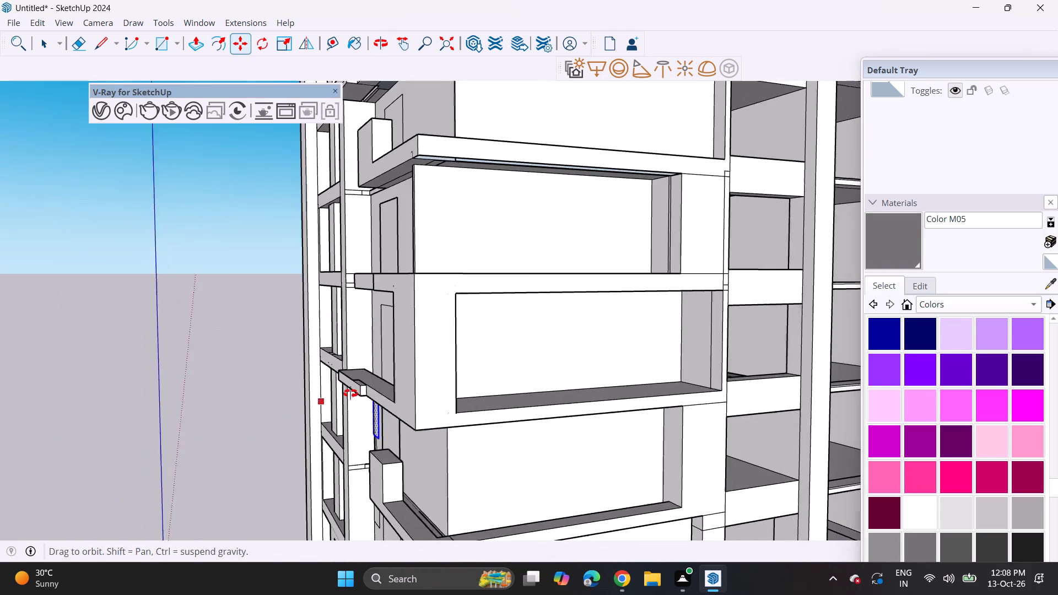
middle_drag(350, 393, 360, 393)
key(space)
click(204, 338)
middle_click(264, 374)
scroll(264, 374, up, 1)
scroll(319, 410, up, 2)
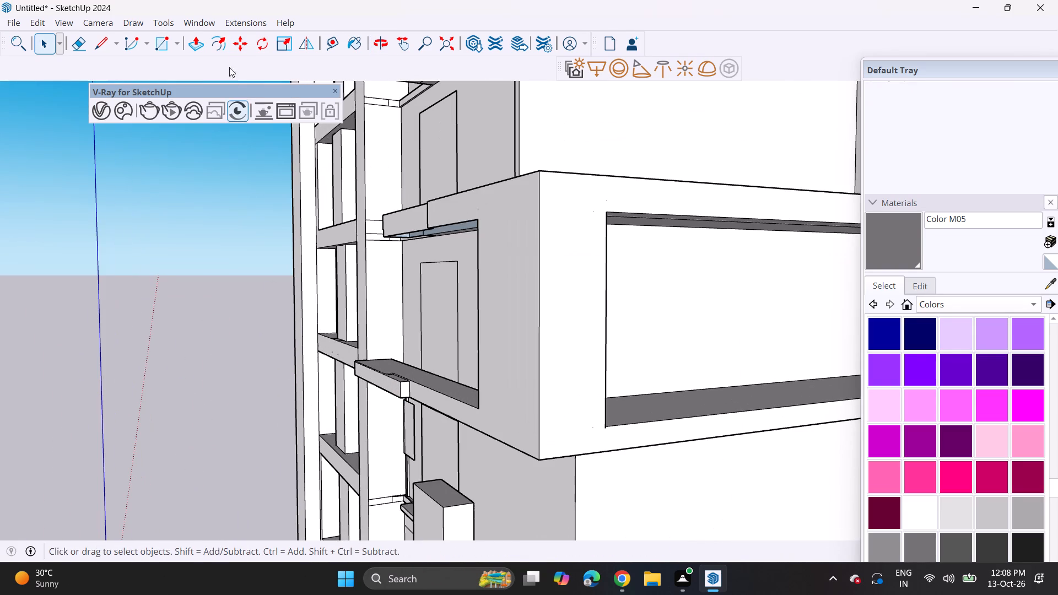
click(200, 51)
click(404, 446)
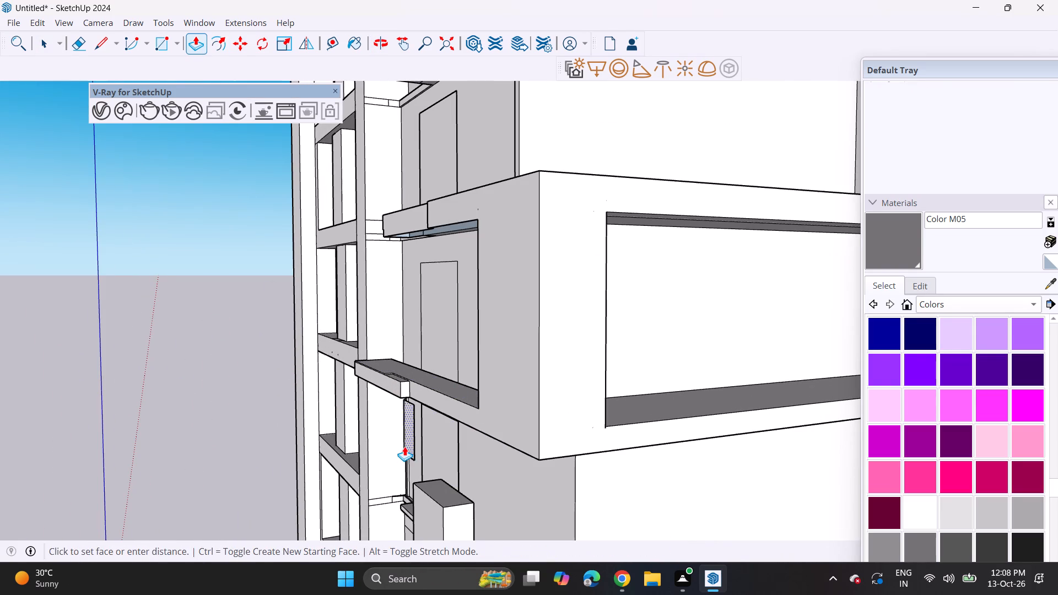
click(419, 440)
middle_drag(404, 453, 494, 452)
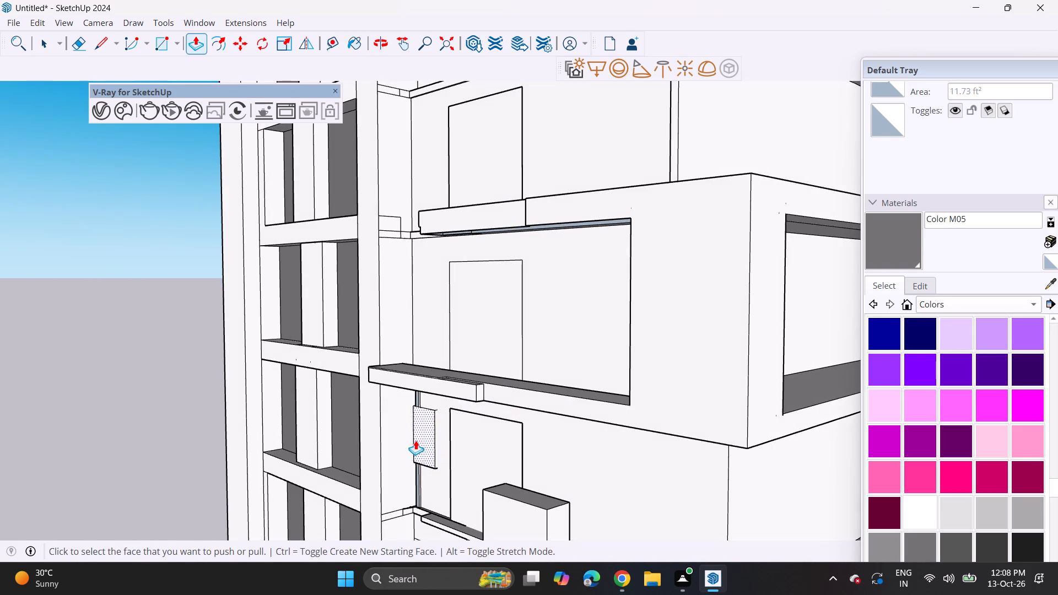
click(415, 440)
click(435, 430)
click(427, 448)
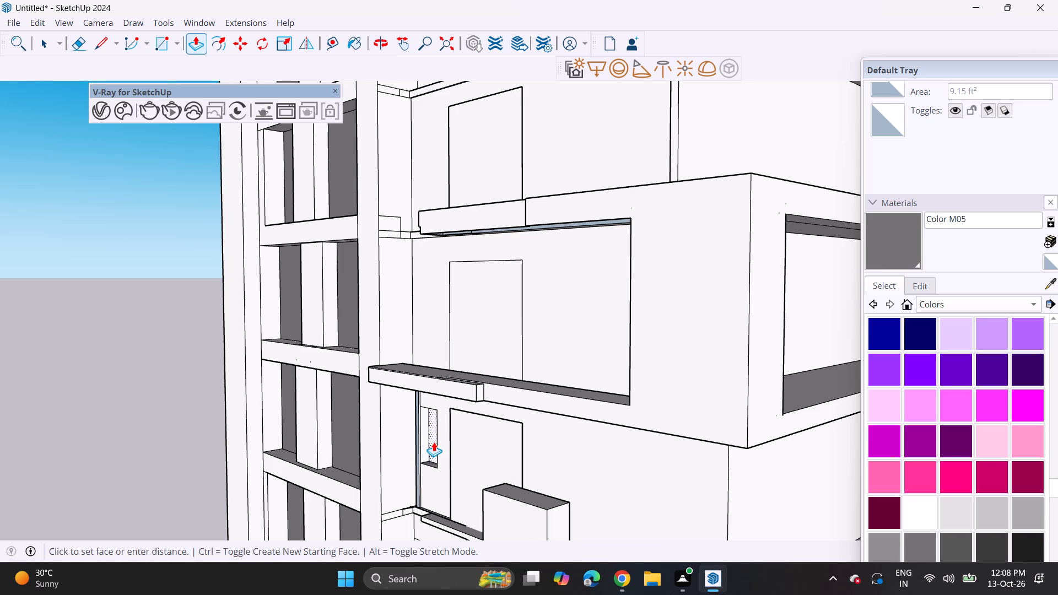
click(434, 442)
middle_drag(448, 434, 567, 389)
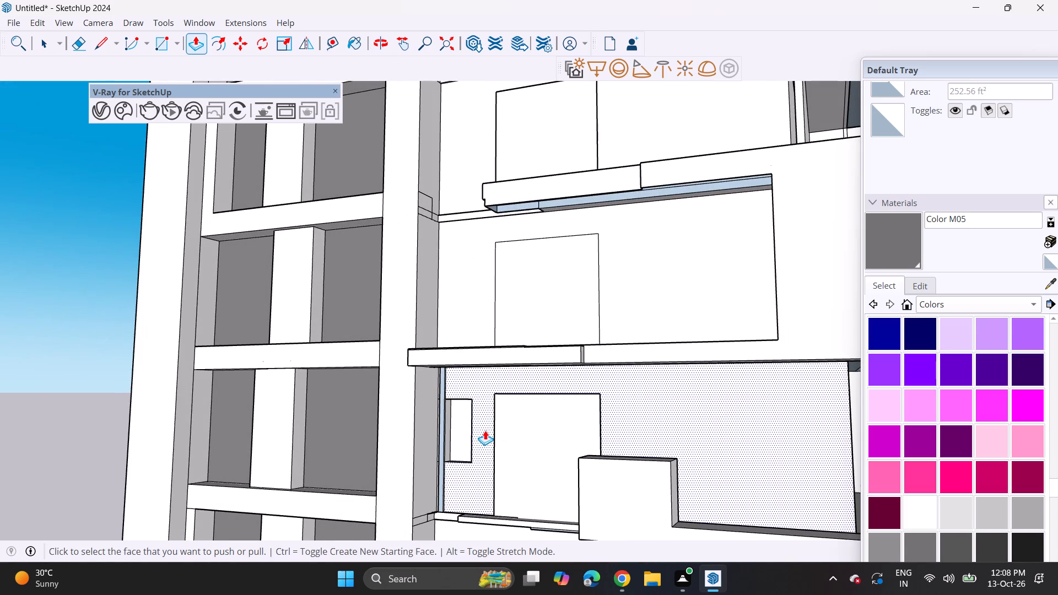
Copy the lowest balcony storey's window rectangle up to the third, fourth and fifth storeys, using the door corners as reference.
key(space)
scroll(468, 451, down, 5)
shift+middle_drag(487, 488, 520, 351)
click(491, 399)
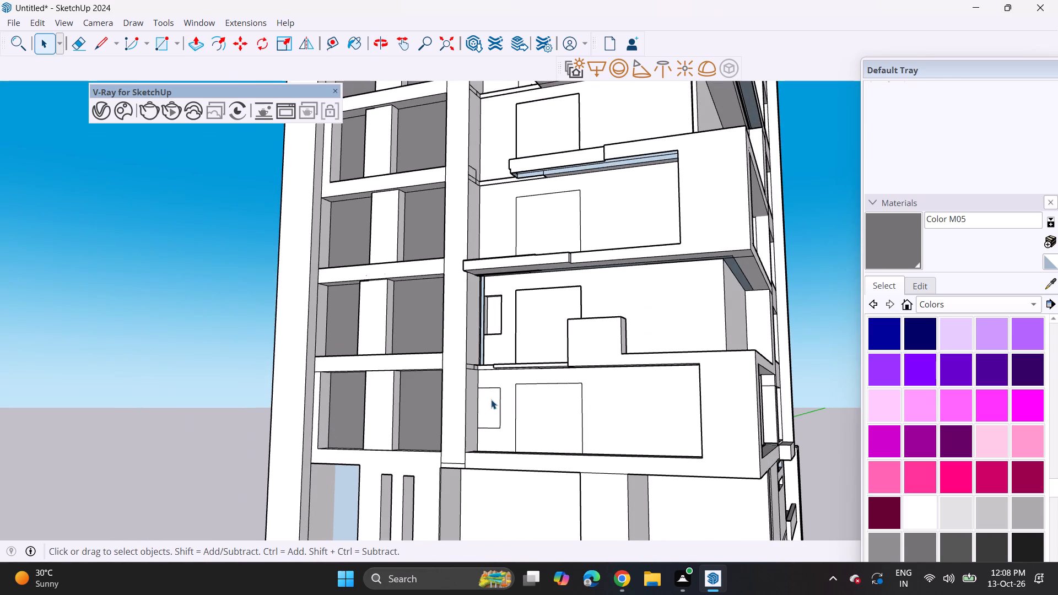
click(491, 399)
key(m)
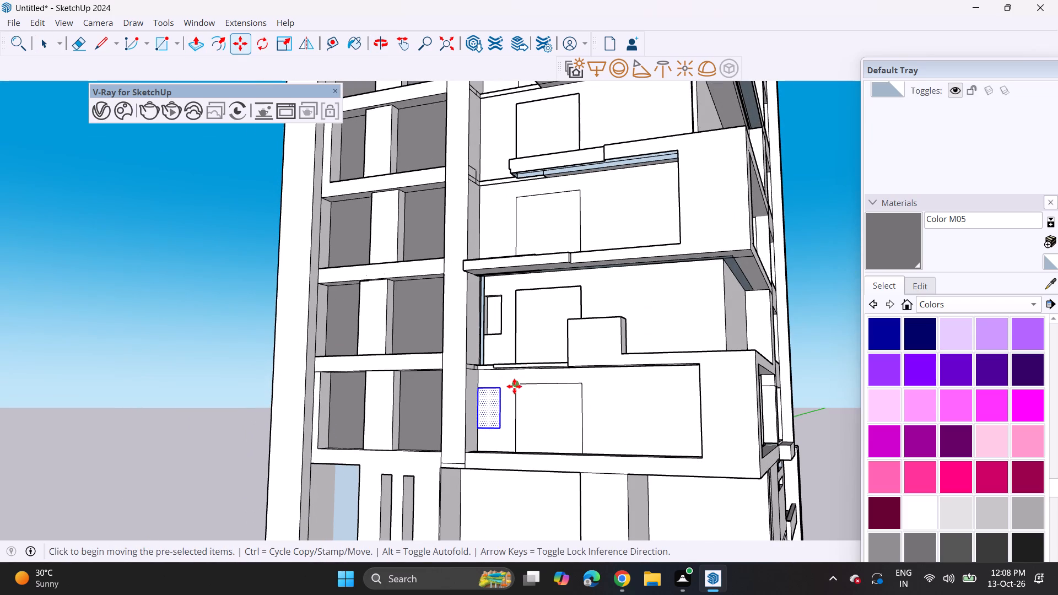
click(513, 387)
shift+middle_drag(521, 280, 520, 440)
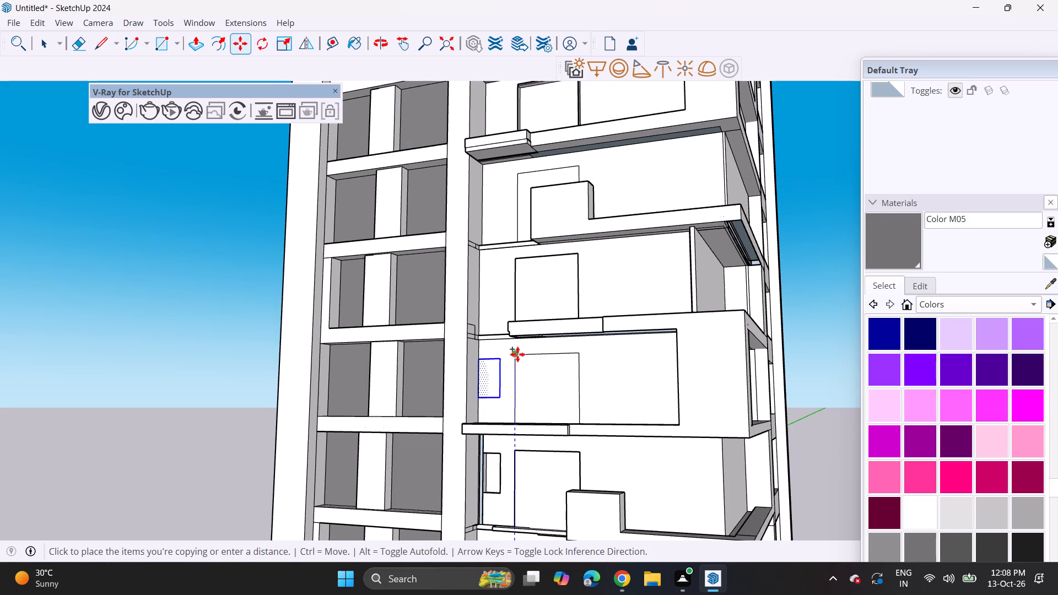
click(517, 354)
click(517, 355)
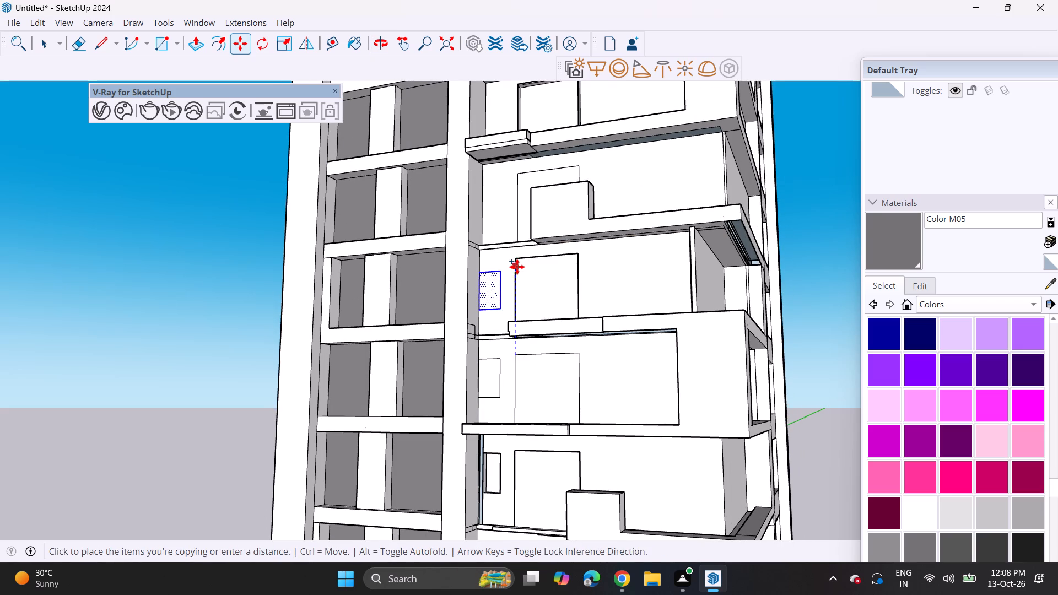
click(516, 259)
click(519, 259)
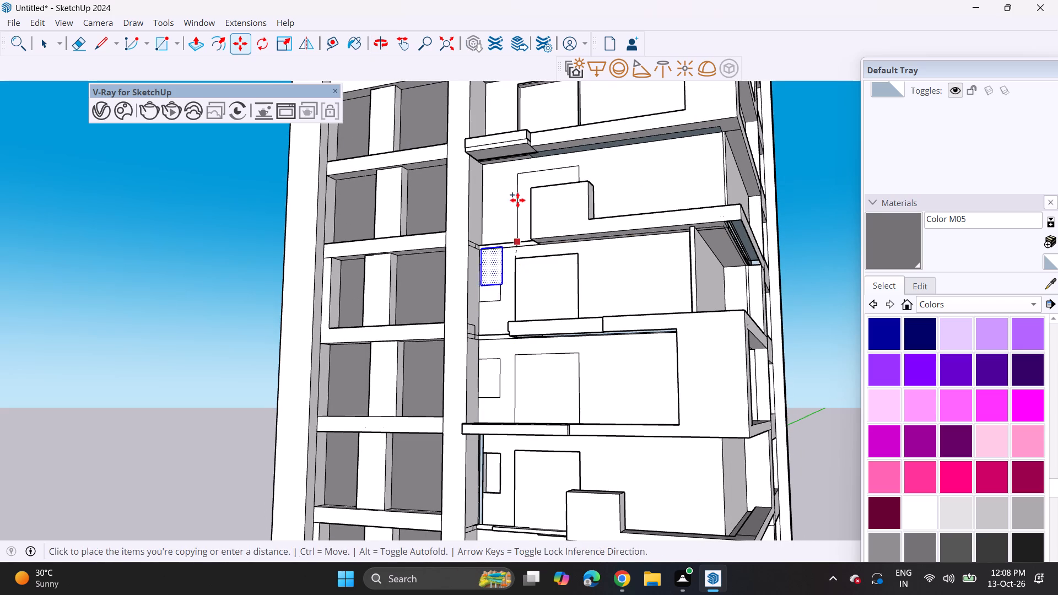
shift+middle_drag(519, 163, 532, 262)
click(534, 273)
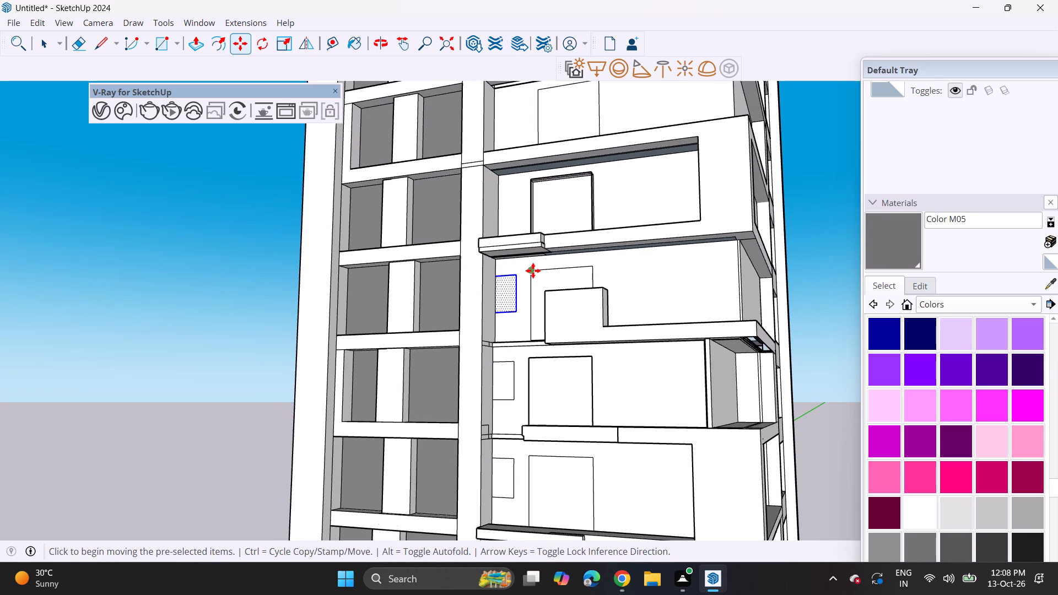
Continue copying the window rectangle upward beside the doors of the sixth, seventh and eighth balcony storeys.
click(533, 271)
shift+middle_drag(529, 192, 537, 255)
click(543, 243)
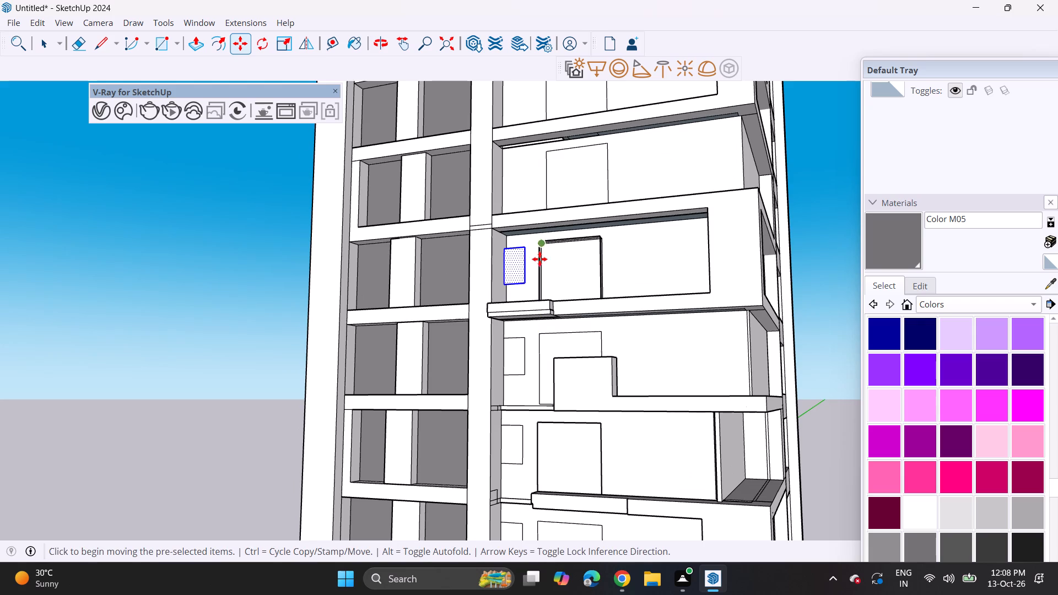
click(539, 244)
shift+middle_drag(538, 231, 534, 359)
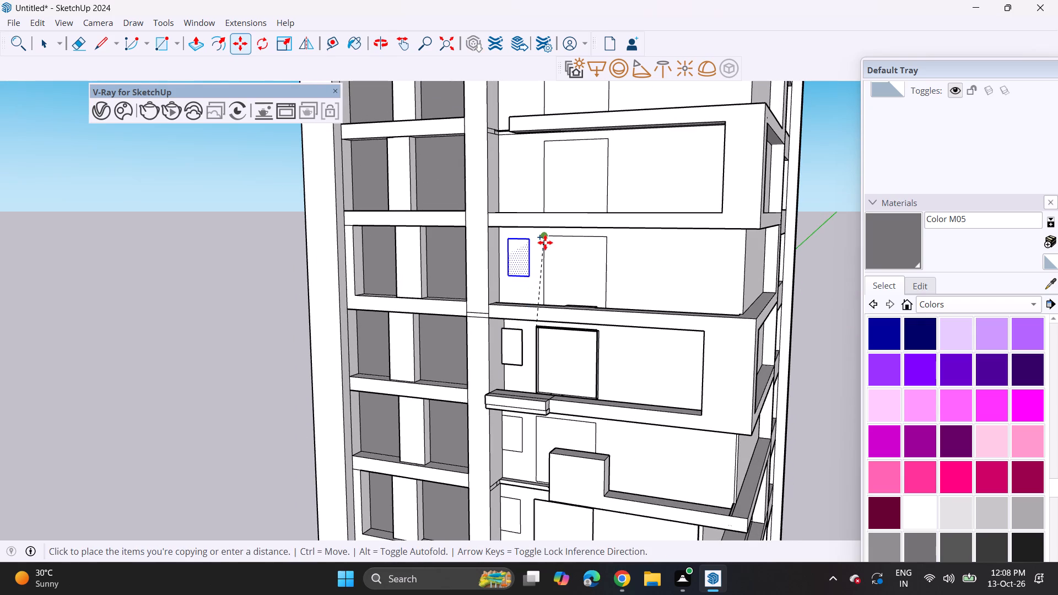
click(545, 242)
click(544, 240)
shift+middle_drag(527, 181, 535, 240)
click(542, 202)
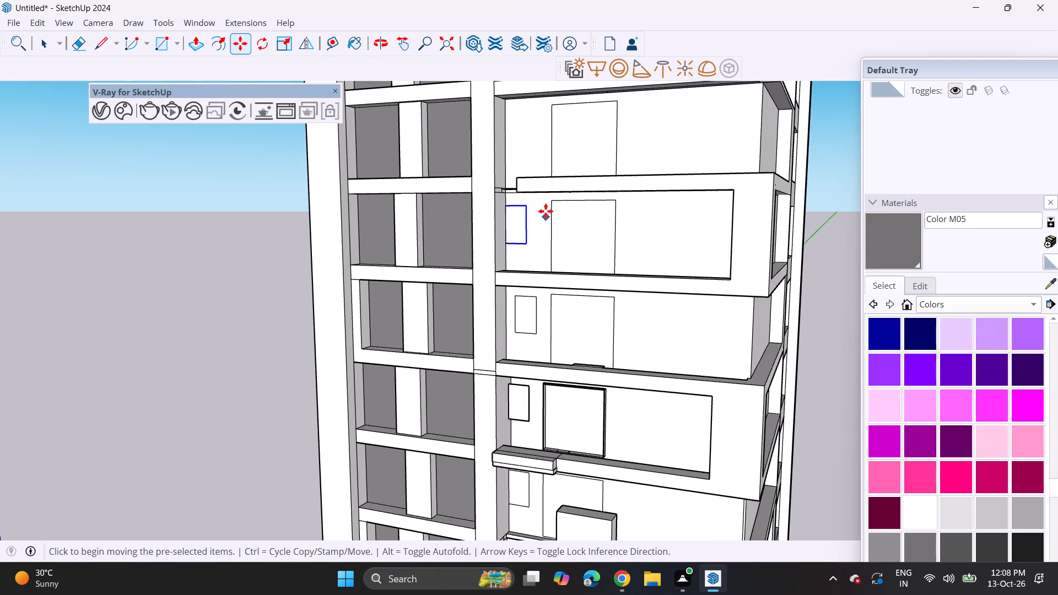
Copy the window rectangle up to the four remaining balcony storeys, from the ninth to the top one.
click(542, 202)
shift+middle_drag(540, 166, 538, 241)
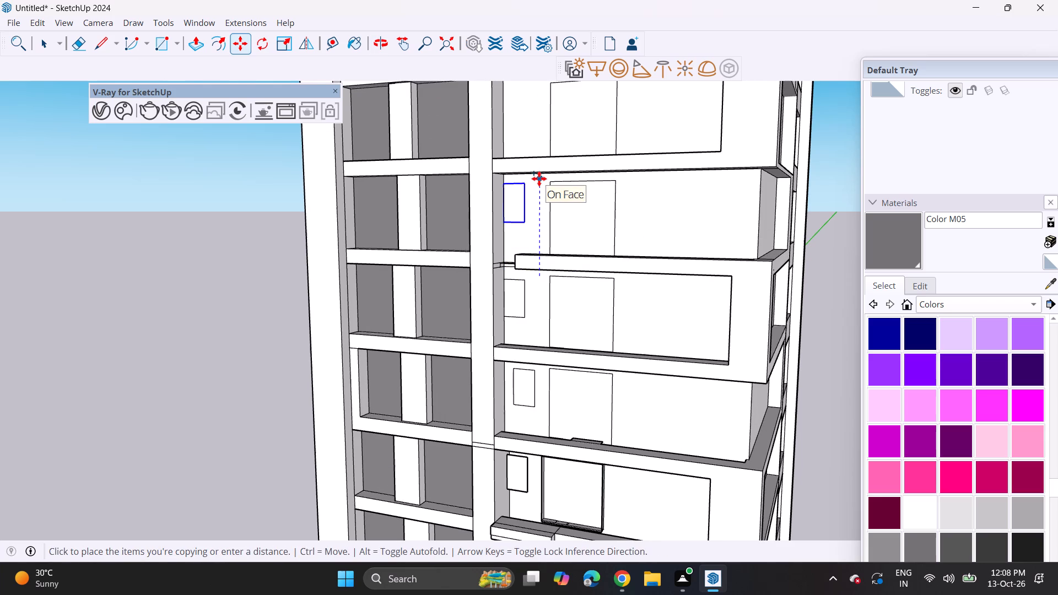
click(539, 178)
click(535, 180)
shift+middle_drag(541, 155, 539, 205)
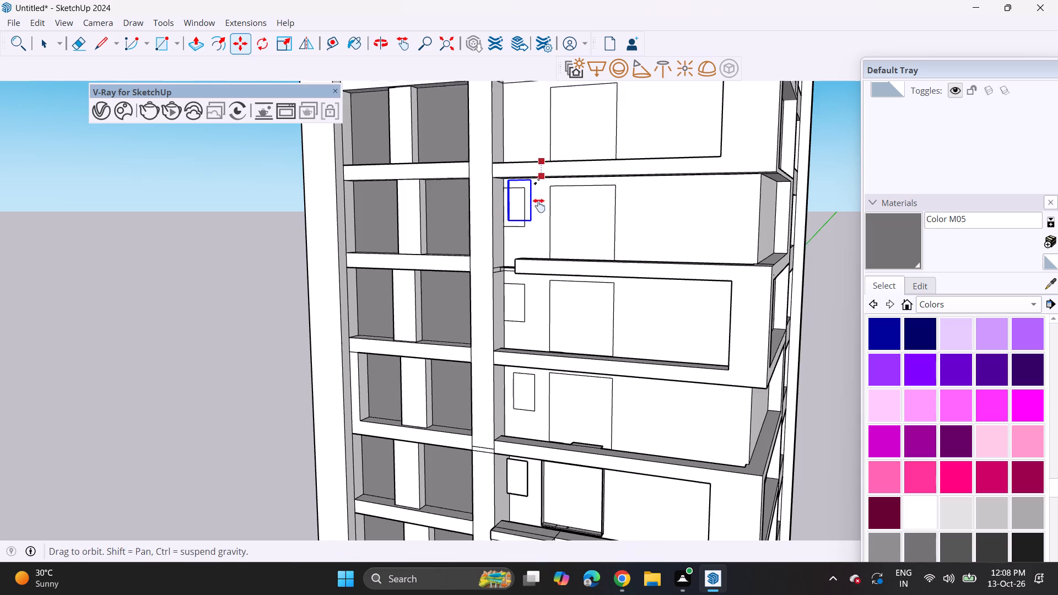
shift+middle_drag(539, 205, 529, 264)
click(528, 198)
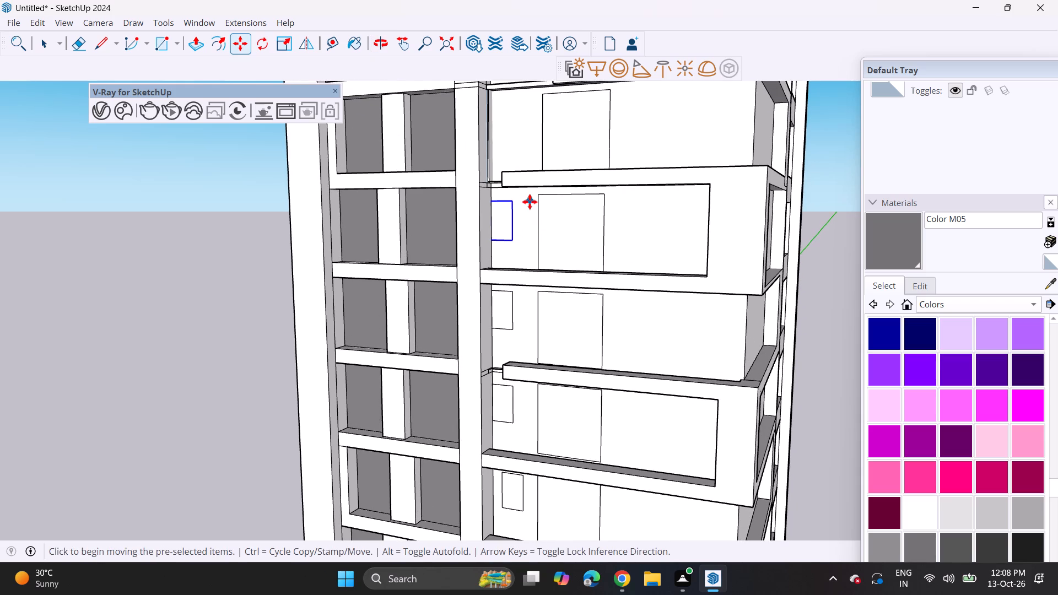
click(528, 197)
shift+middle_drag(528, 179, 528, 263)
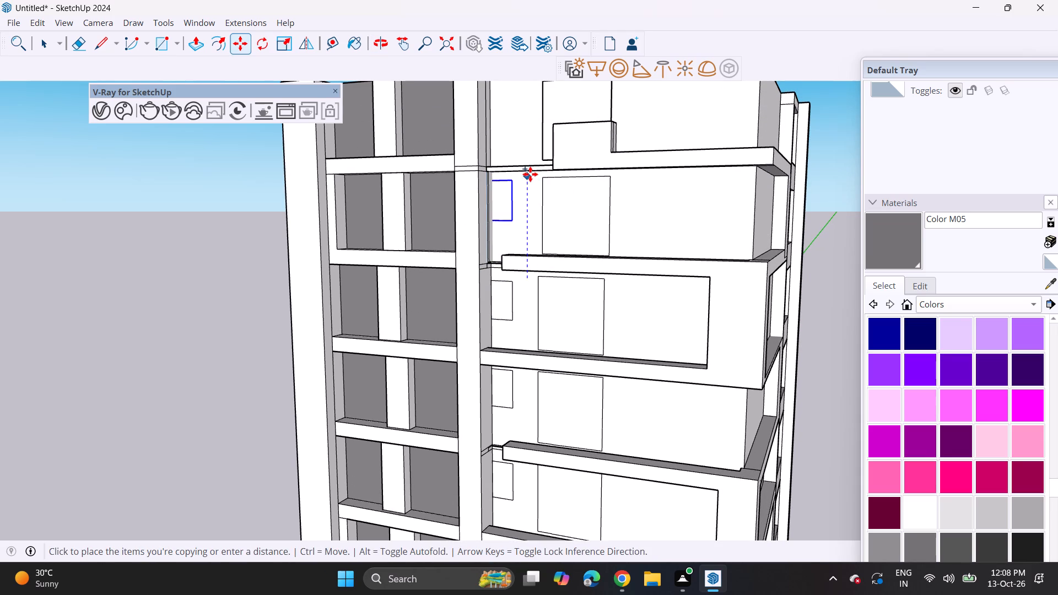
click(530, 176)
click(530, 175)
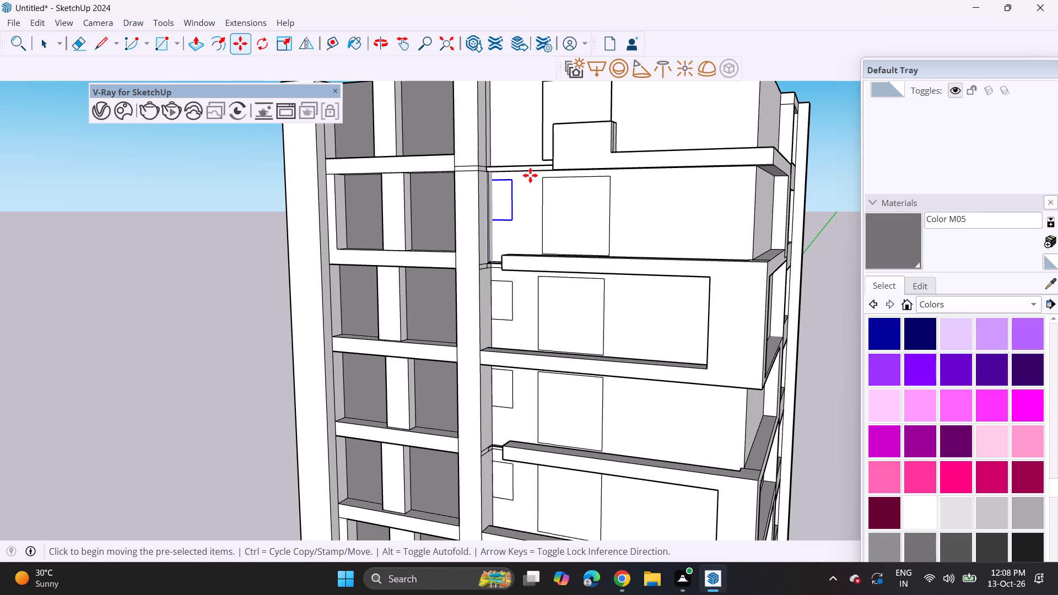
shift+middle_drag(530, 154, 528, 255)
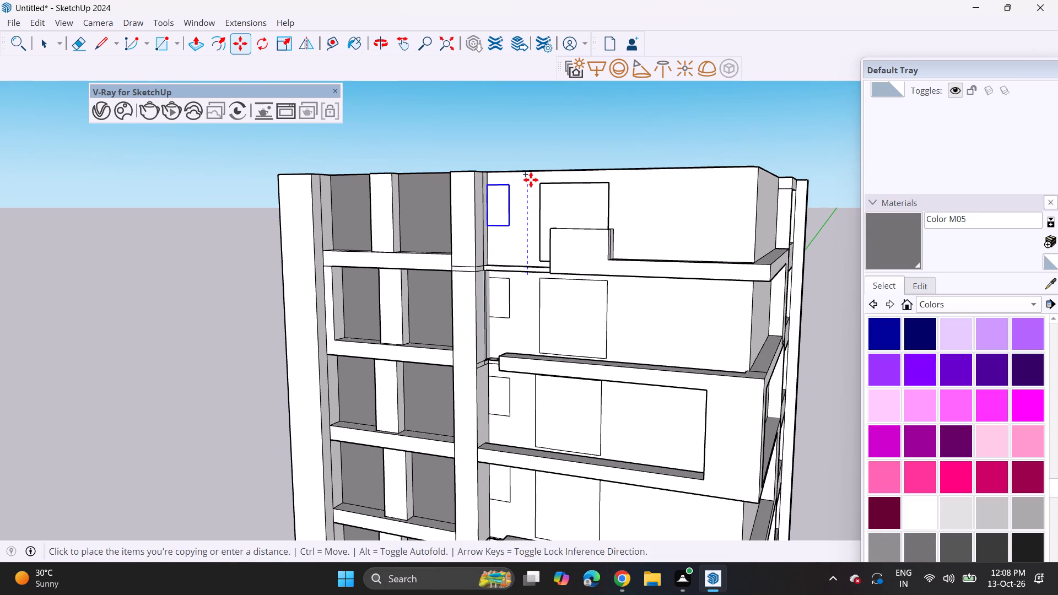
click(531, 175)
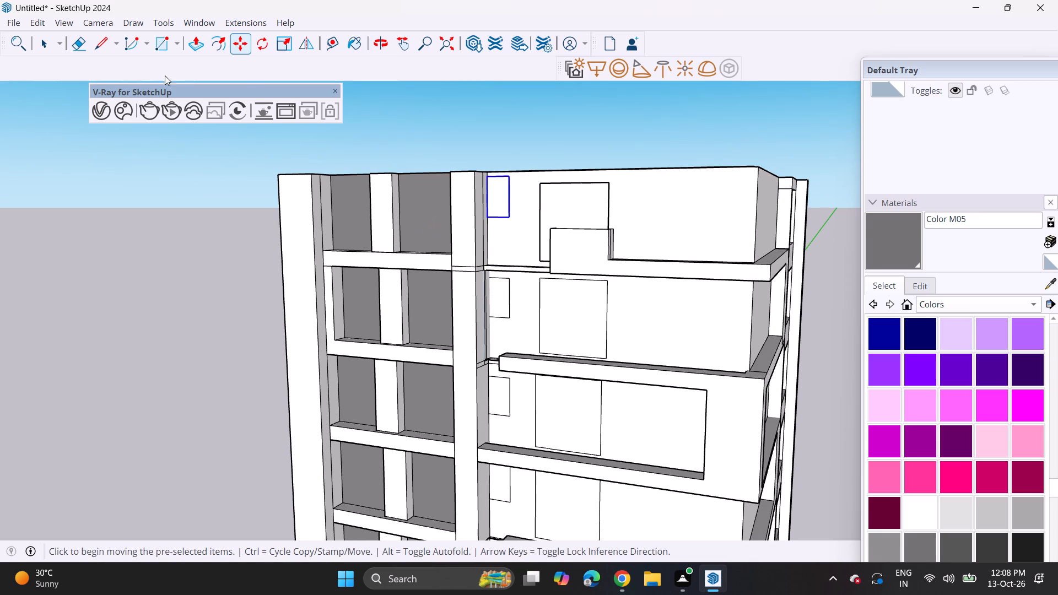
Push the small window rectangle on the lowest balcony storey inward to recess it into the wall.
click(192, 46)
scroll(592, 326, down, 6)
shift+middle_drag(583, 405, 577, 371)
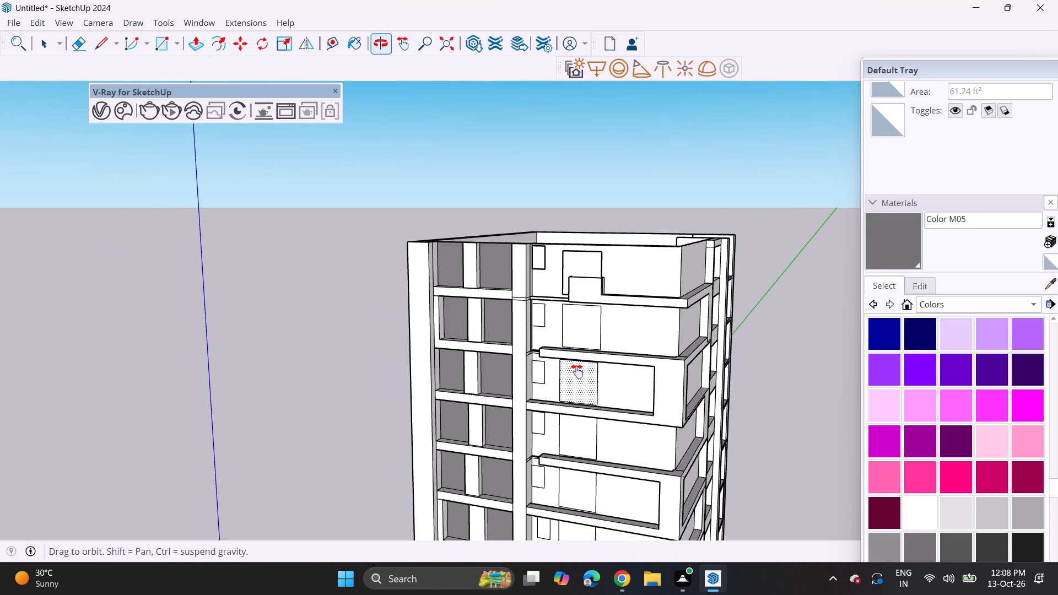
shift+middle_drag(577, 371, 561, 148)
scroll(553, 382, up, 3)
shift+middle_drag(543, 405, 527, 163)
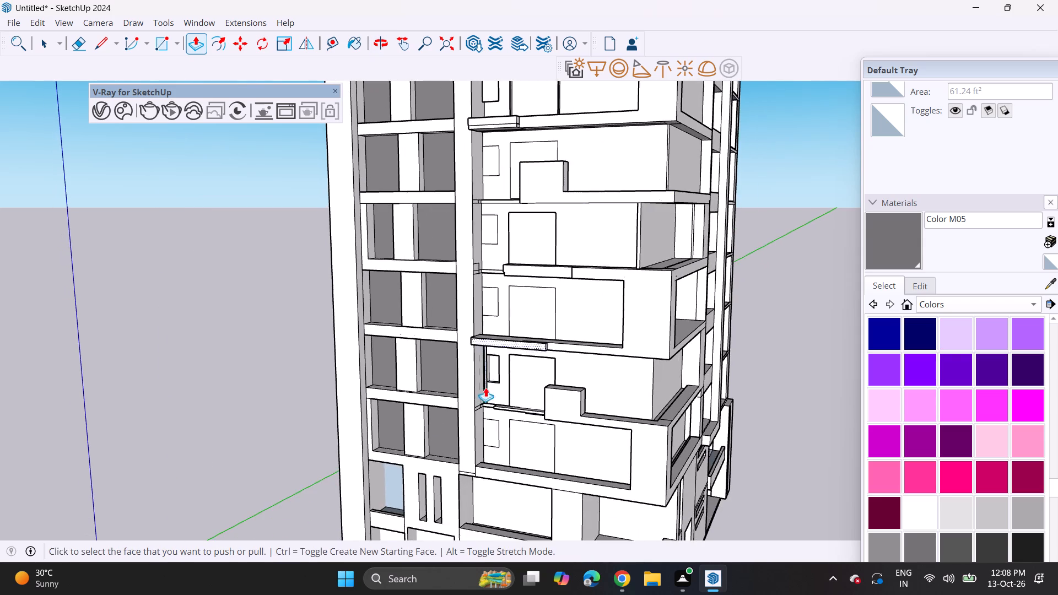
scroll(485, 396, up, 3)
scroll(503, 440, up, 5)
click(490, 452)
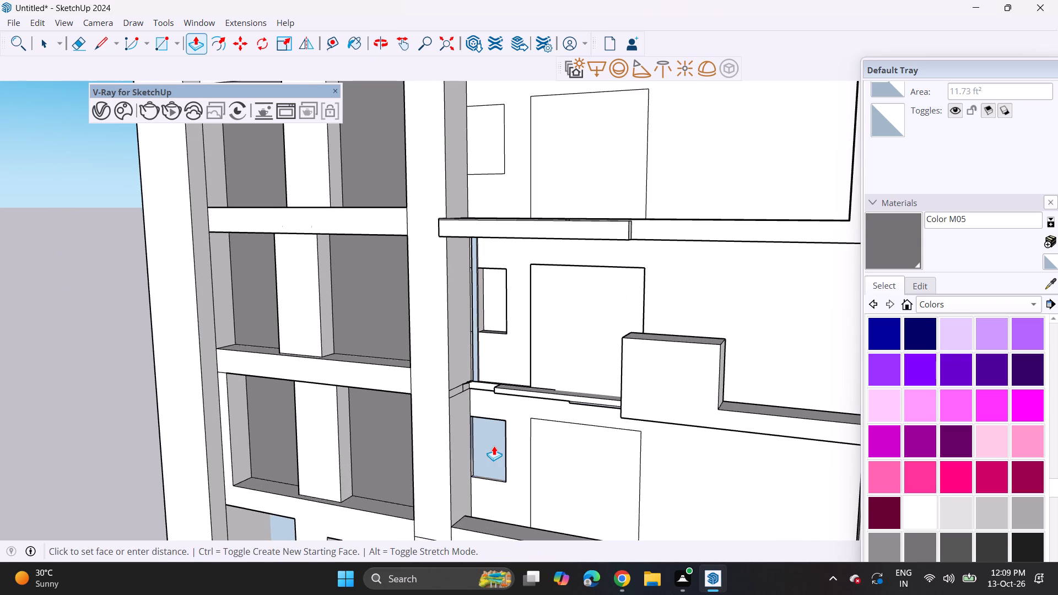
click(494, 446)
Push the small window rectangles on the third, fourth and fifth balcony storeys inward by the same depth as the windows below.
shift+middle_drag(485, 217, 447, 429)
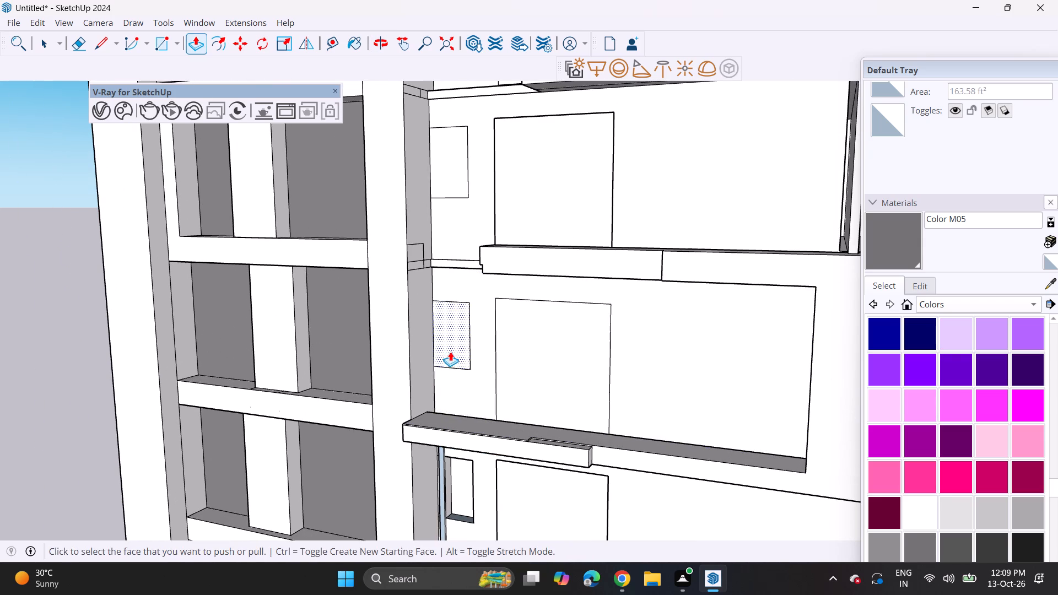
double_click(450, 348)
shift+middle_drag(451, 266, 466, 413)
double_click(469, 329)
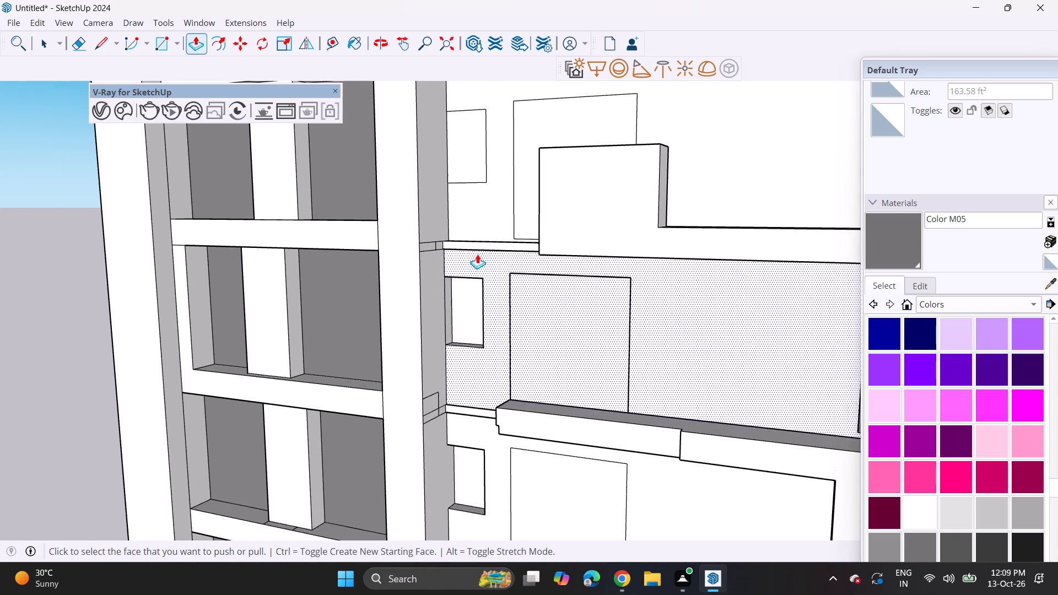
shift+middle_drag(477, 245, 468, 383)
double_click(473, 277)
middle_drag(473, 201, 457, 405)
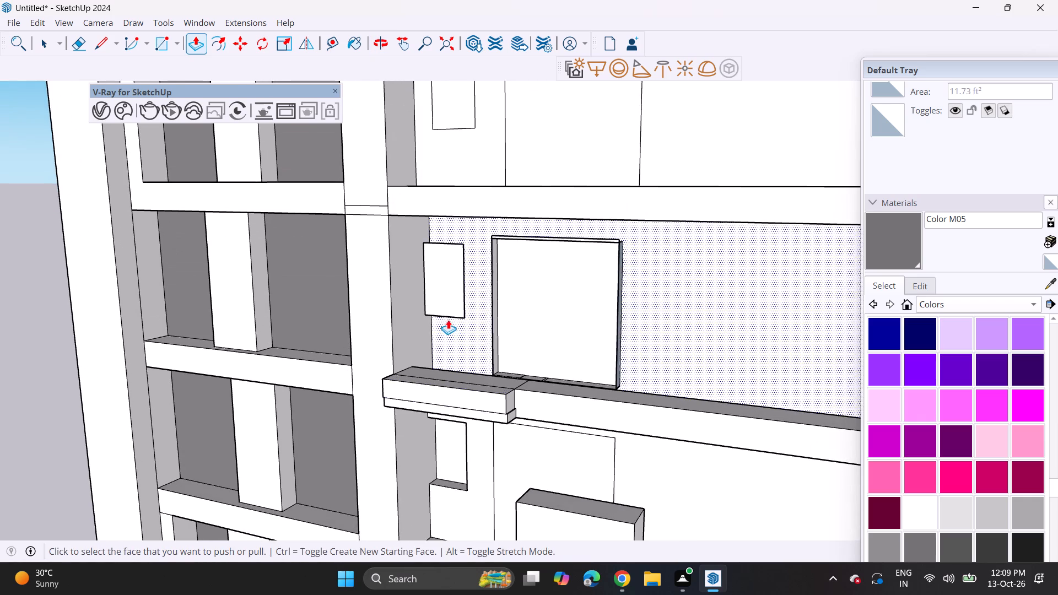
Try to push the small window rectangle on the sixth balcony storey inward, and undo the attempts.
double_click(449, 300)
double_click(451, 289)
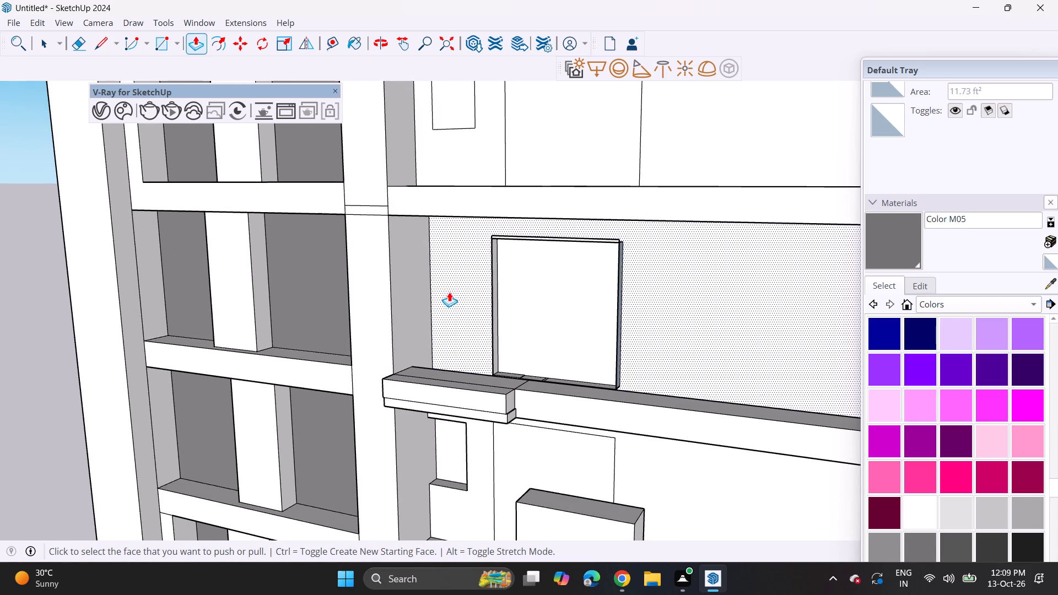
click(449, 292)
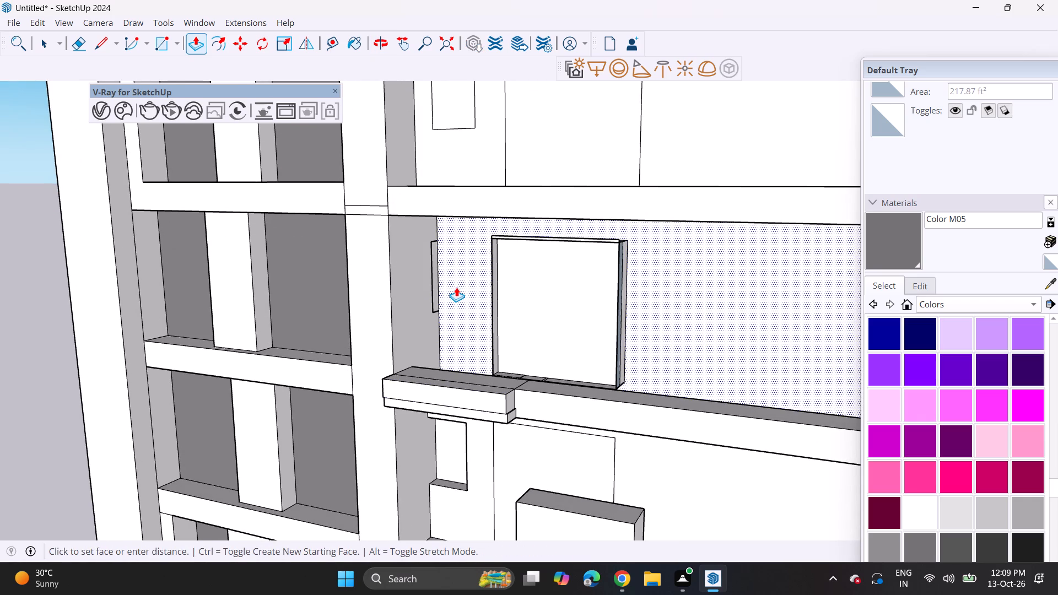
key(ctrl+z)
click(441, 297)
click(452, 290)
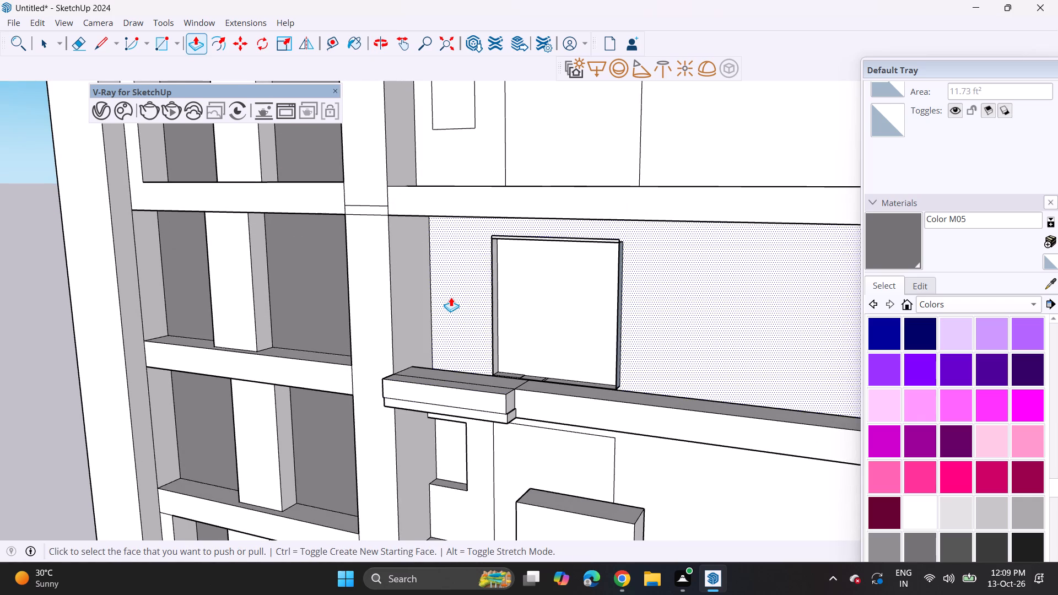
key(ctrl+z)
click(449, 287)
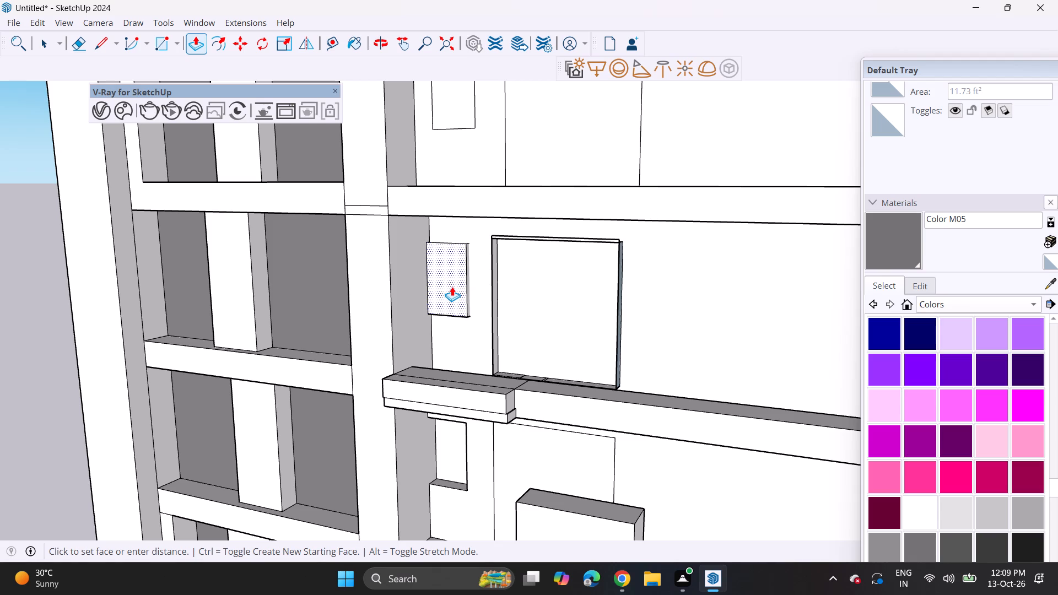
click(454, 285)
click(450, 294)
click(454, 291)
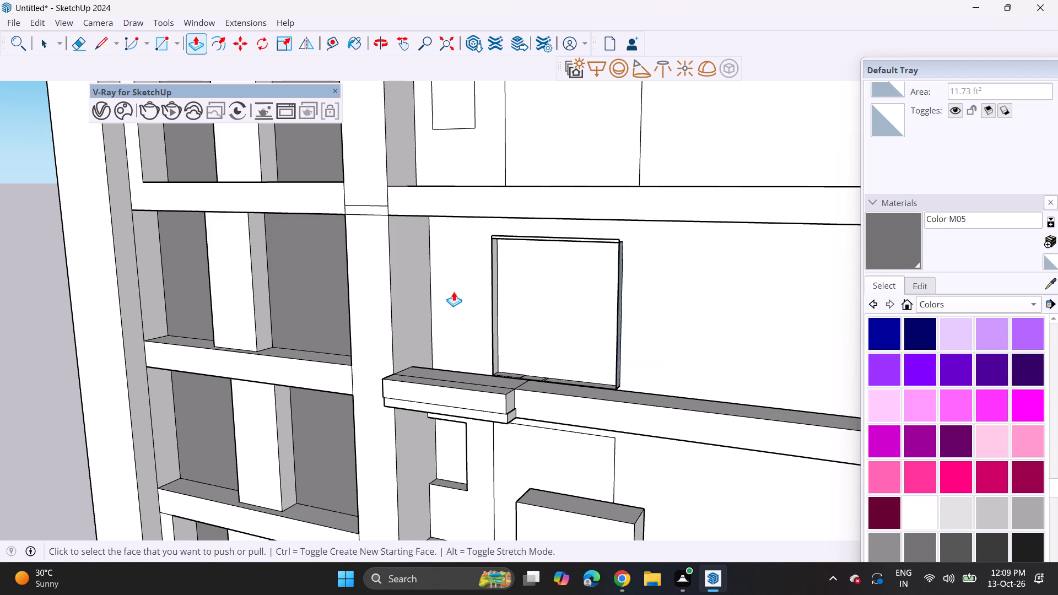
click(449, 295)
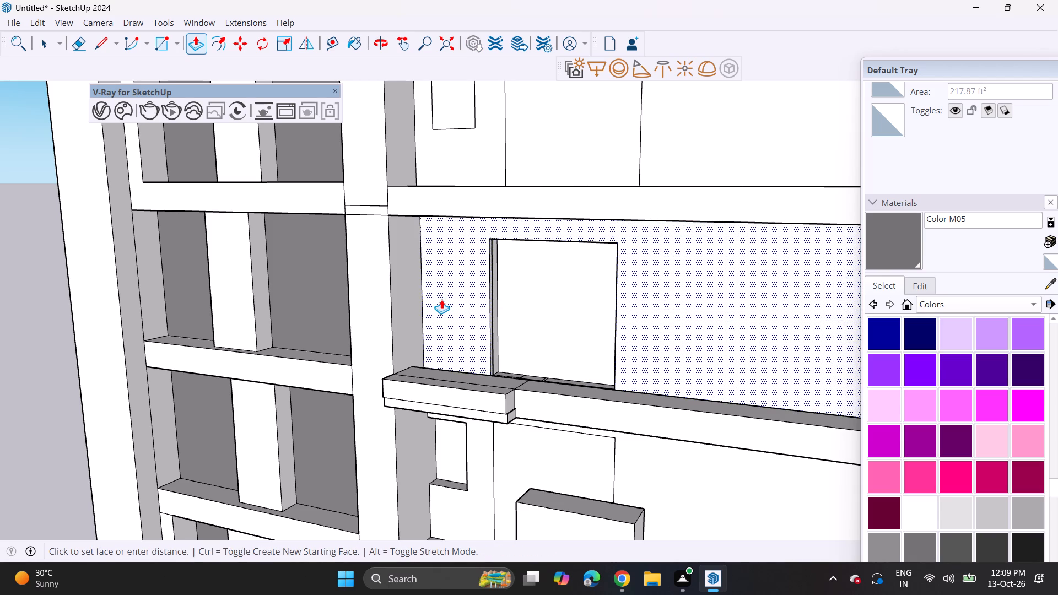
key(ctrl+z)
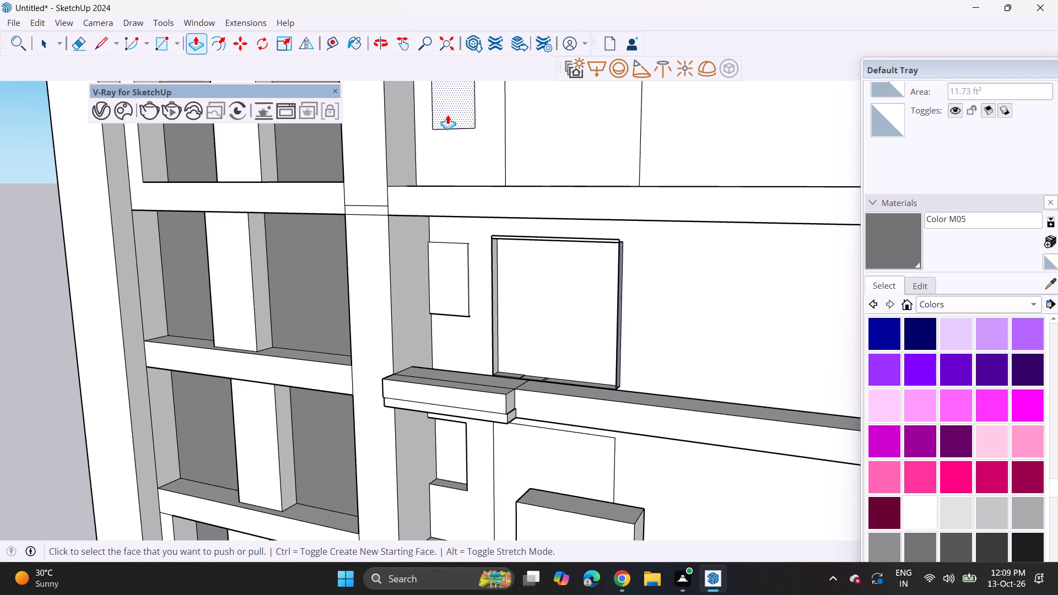
Recess the small windows on the seventh and eighth balcony storeys into the wall, undoing any outward push.
shift+middle_drag(447, 115, 465, 310)
middle_click(533, 320)
double_click(477, 296)
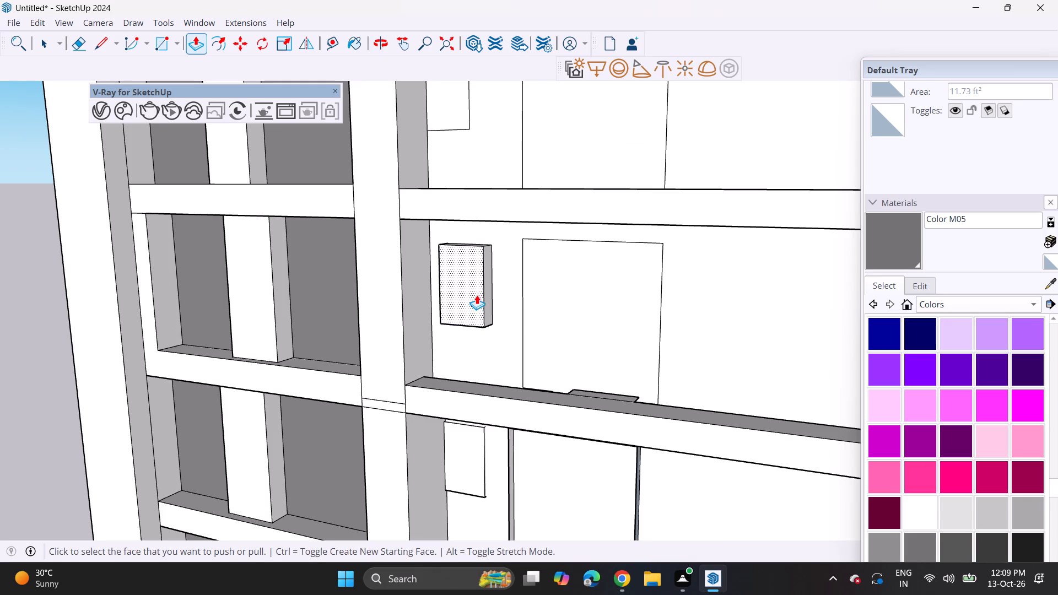
key(ctrl+z)
click(465, 307)
click(475, 294)
shift+middle_drag(451, 241, 450, 378)
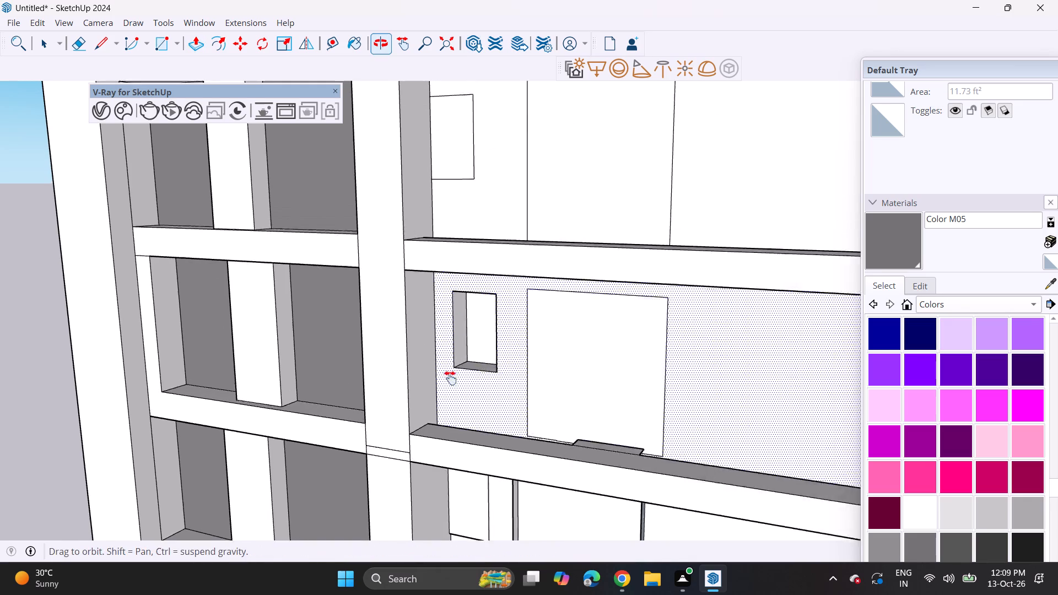
shift+middle_drag(450, 378, 444, 402)
double_click(441, 278)
Recess the small windows on the ninth, tenth and eleventh balcony storeys with the same push depth.
shift+middle_drag(440, 230, 445, 350)
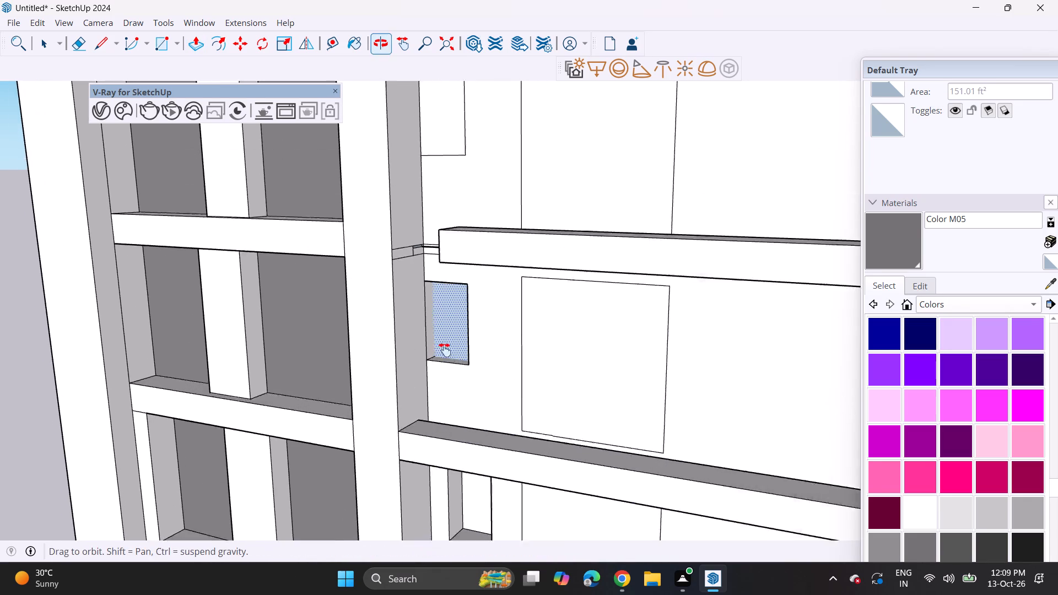
shift+middle_drag(445, 350, 445, 394)
double_click(449, 204)
shift+middle_drag(450, 183, 447, 428)
double_click(436, 262)
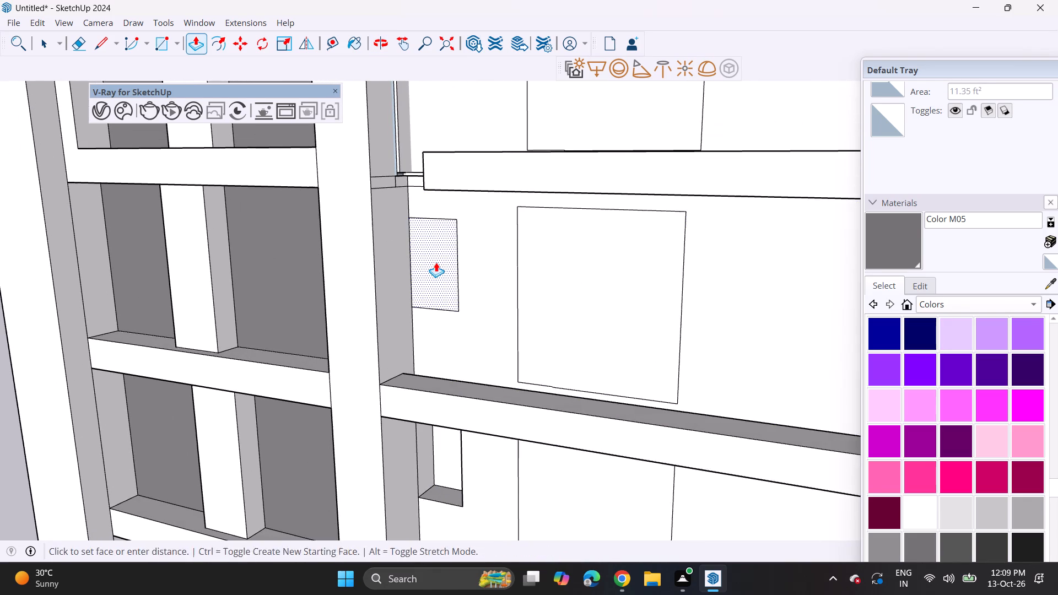
shift+middle_drag(438, 218, 438, 408)
double_click(445, 221)
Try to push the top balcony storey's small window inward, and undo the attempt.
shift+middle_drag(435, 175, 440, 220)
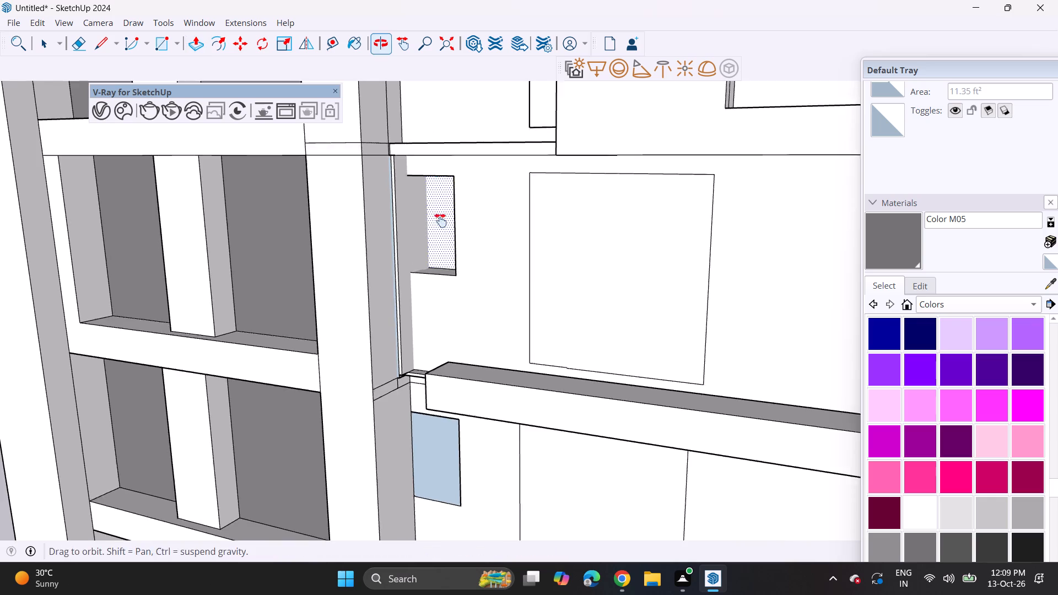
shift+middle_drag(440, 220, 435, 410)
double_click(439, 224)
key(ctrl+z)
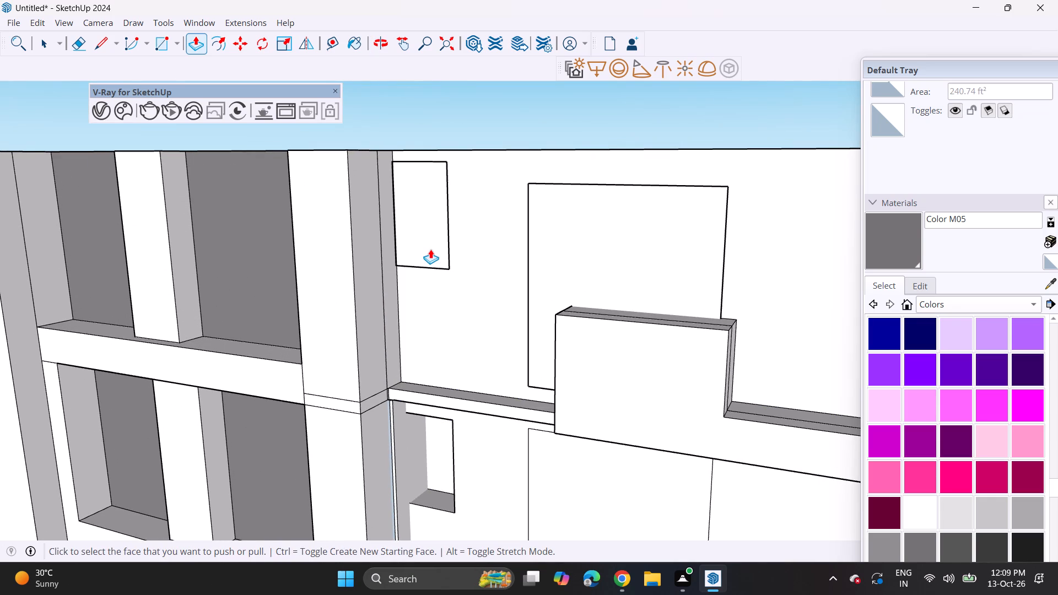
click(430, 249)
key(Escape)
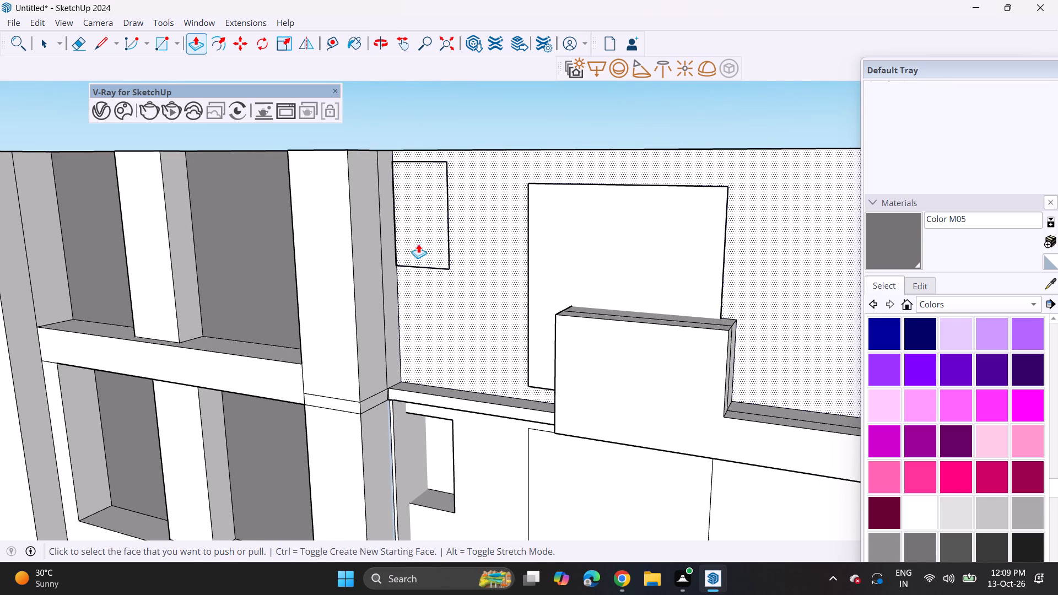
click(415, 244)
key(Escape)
Push the door face on the lowest balcony storey inward to open a recess in the wall.
middle_drag(450, 262, 296, 274)
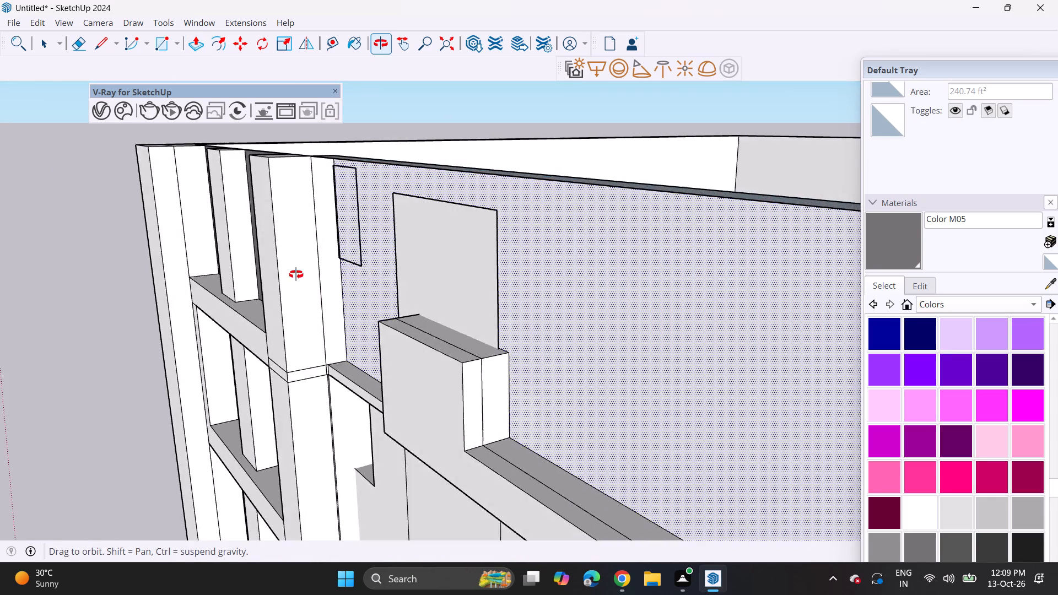
middle_drag(296, 274, 375, 233)
scroll(361, 242, down, 14)
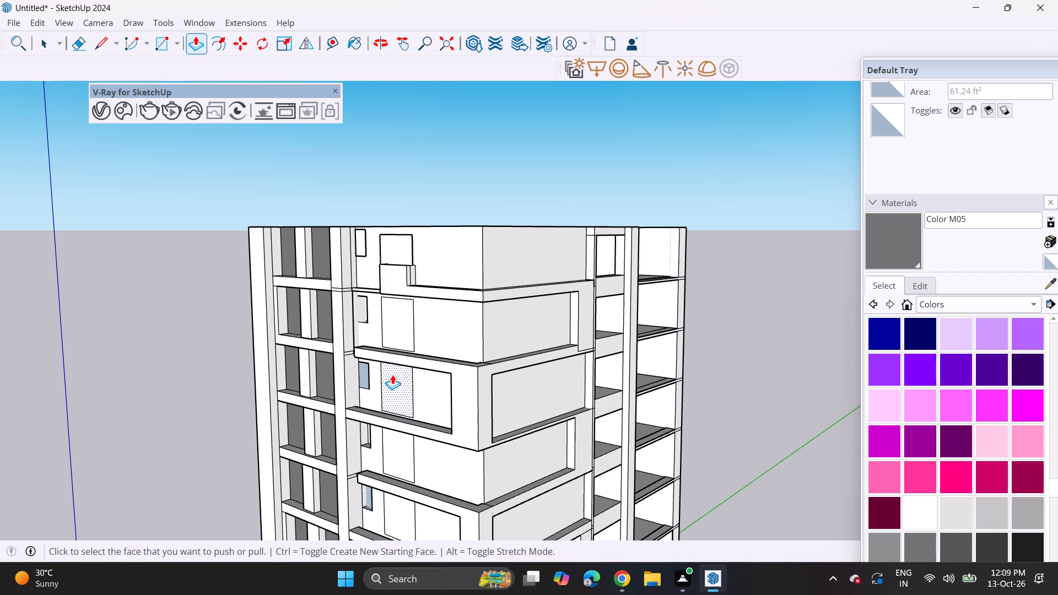
scroll(392, 375, down, 7)
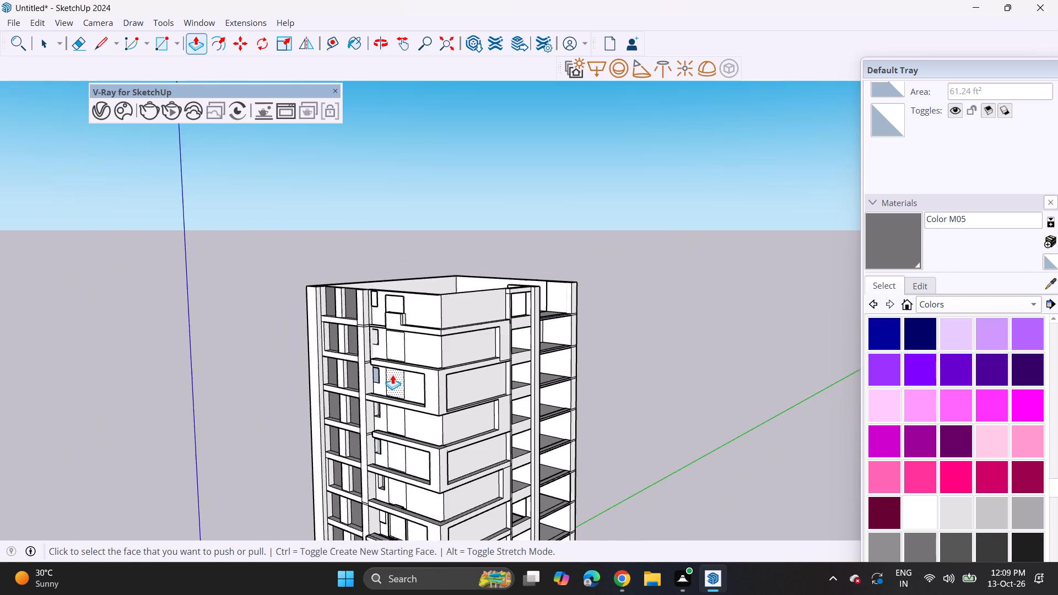
shift+middle_drag(408, 439, 480, 252)
middle_drag(475, 466, 503, 277)
scroll(506, 313, up, 3)
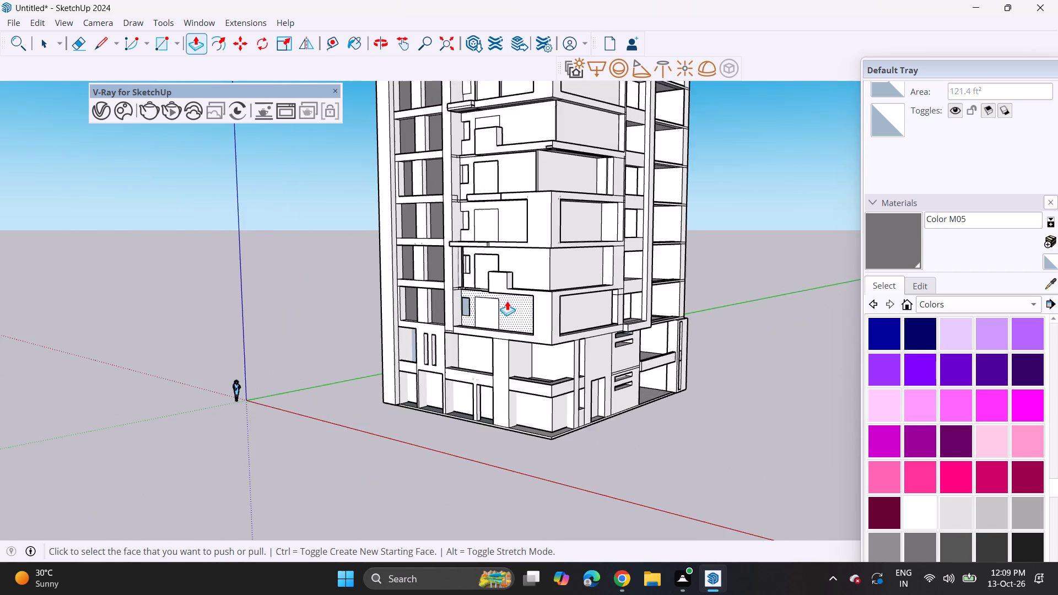
scroll(507, 301, up, 7)
click(477, 320)
click(490, 316)
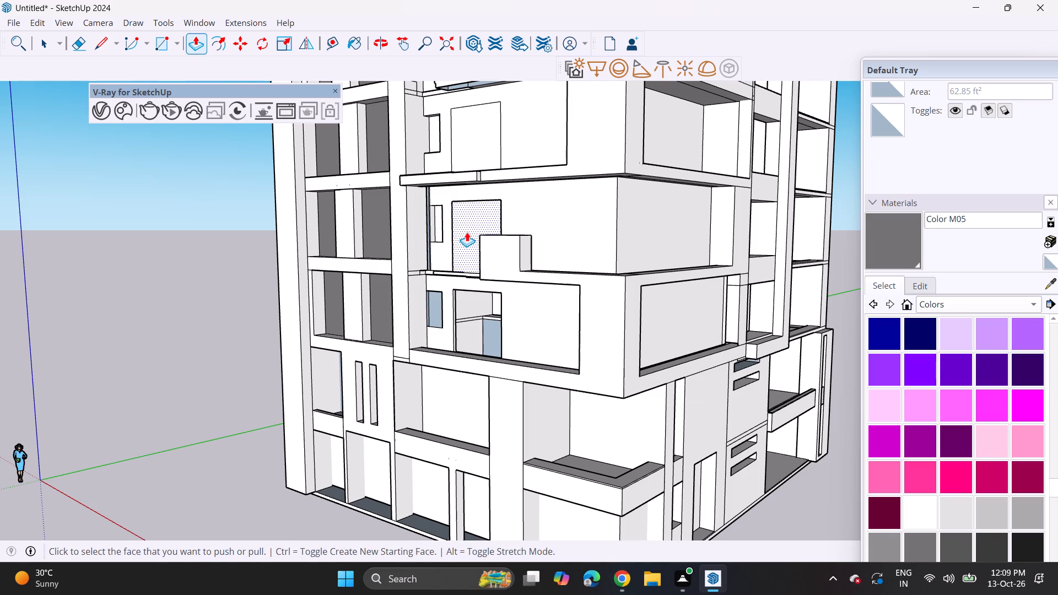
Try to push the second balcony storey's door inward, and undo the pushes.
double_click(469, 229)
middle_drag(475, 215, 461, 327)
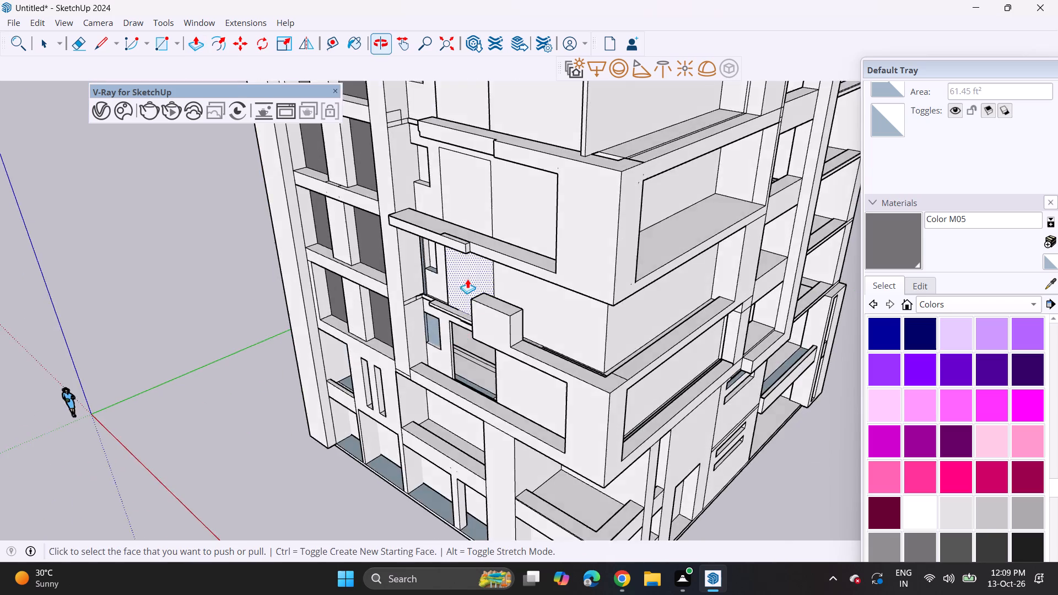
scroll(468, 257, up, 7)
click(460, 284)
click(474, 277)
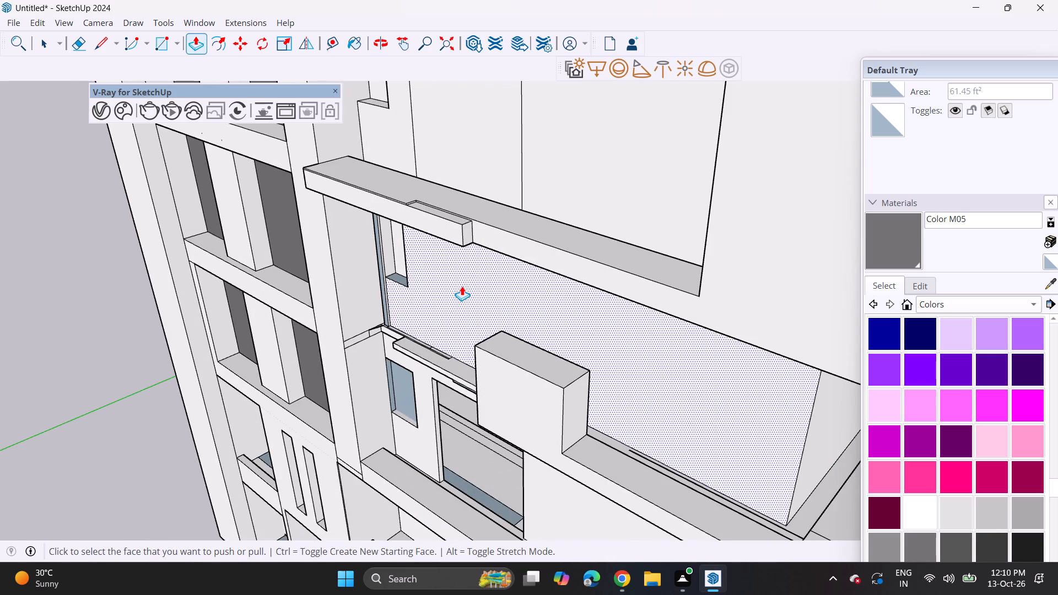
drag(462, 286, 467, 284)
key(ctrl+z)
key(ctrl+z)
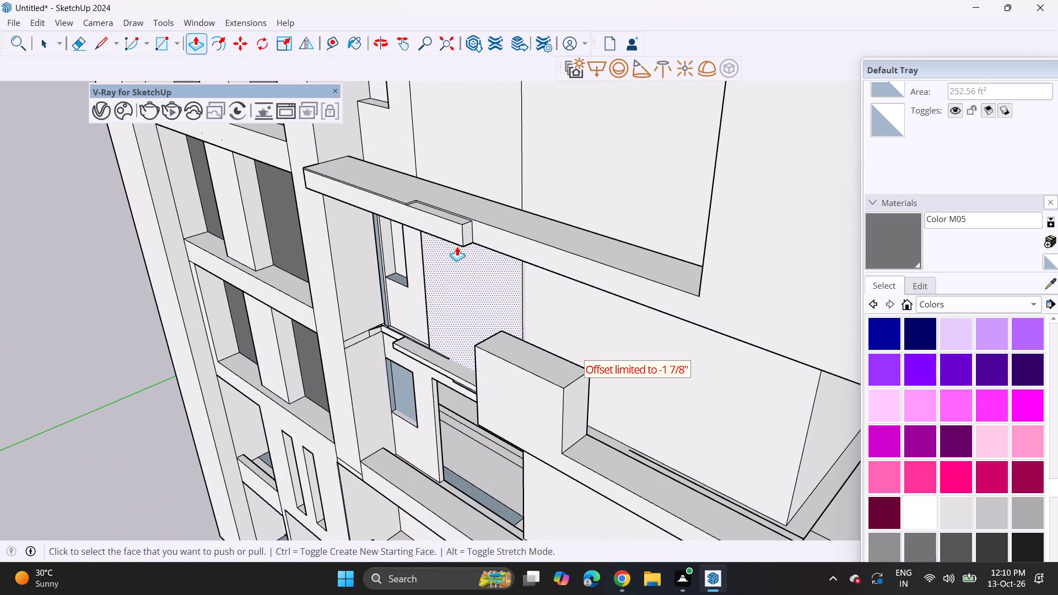
Repeat the push on the door faces of the third and fourth balcony storeys.
double_click(477, 144)
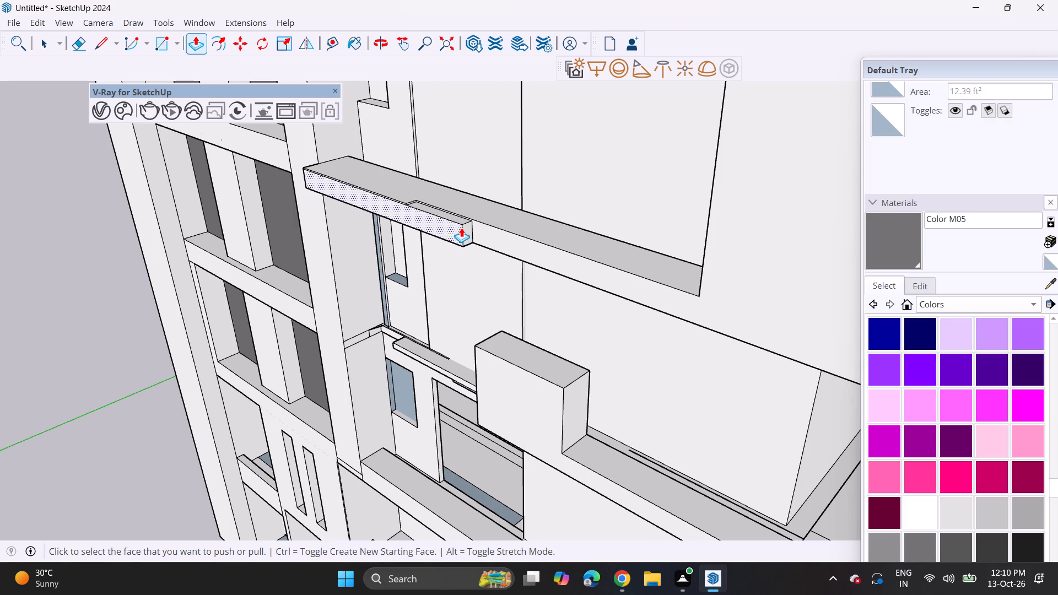
scroll(462, 230, down, 6)
shift+middle_drag(488, 161, 487, 390)
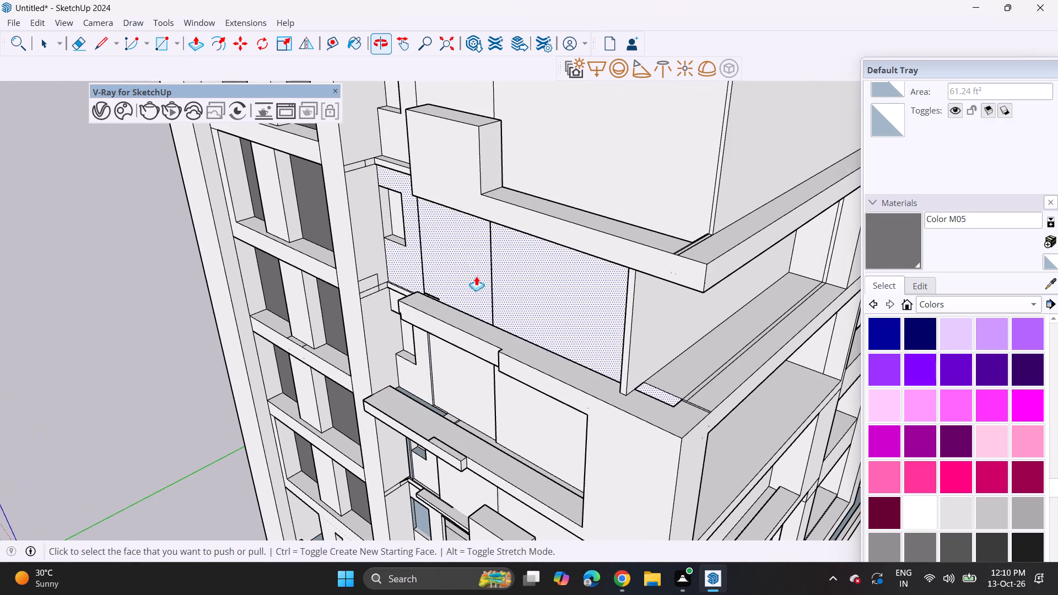
double_click(468, 258)
click(465, 269)
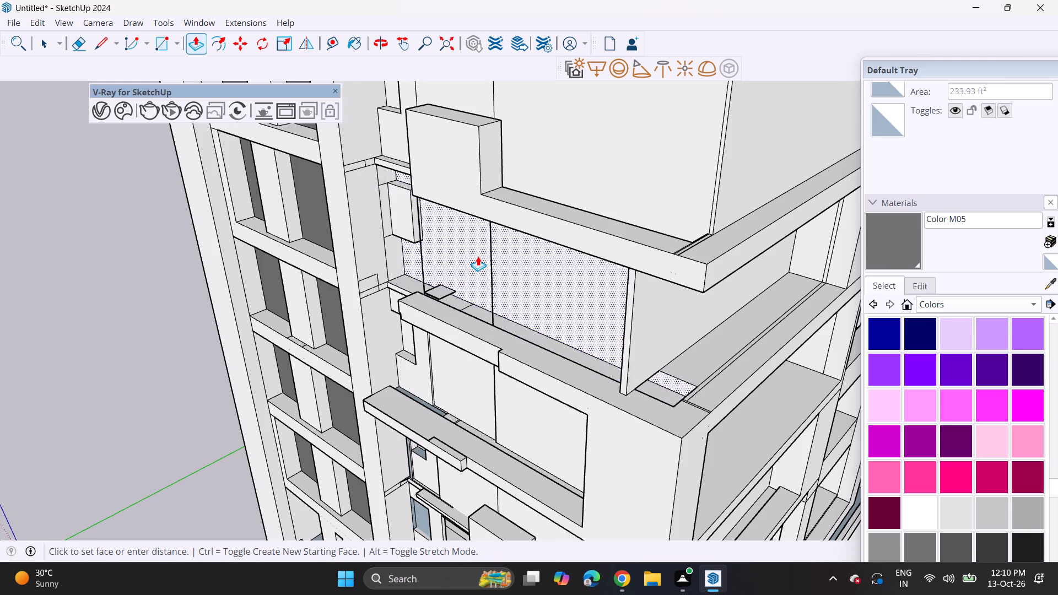
key(Escape)
Push the end face of the fifth balcony storey's raised parapet block back to clear the front of the door.
shift+middle_drag(474, 212, 470, 243)
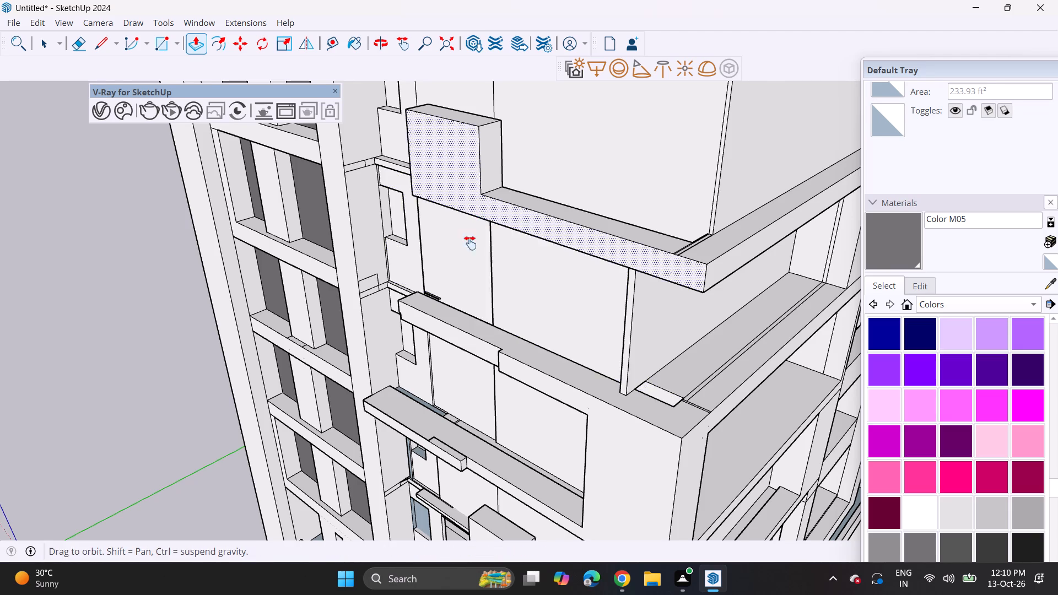
shift+middle_drag(470, 243, 457, 424)
middle_drag(441, 323, 688, 257)
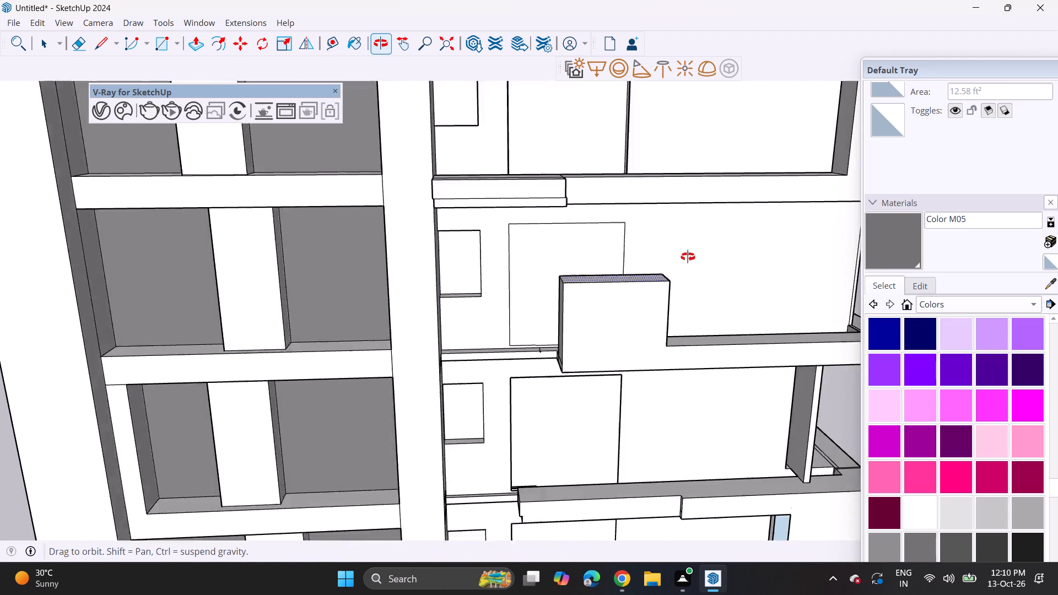
middle_drag(688, 257, 790, 239)
click(634, 312)
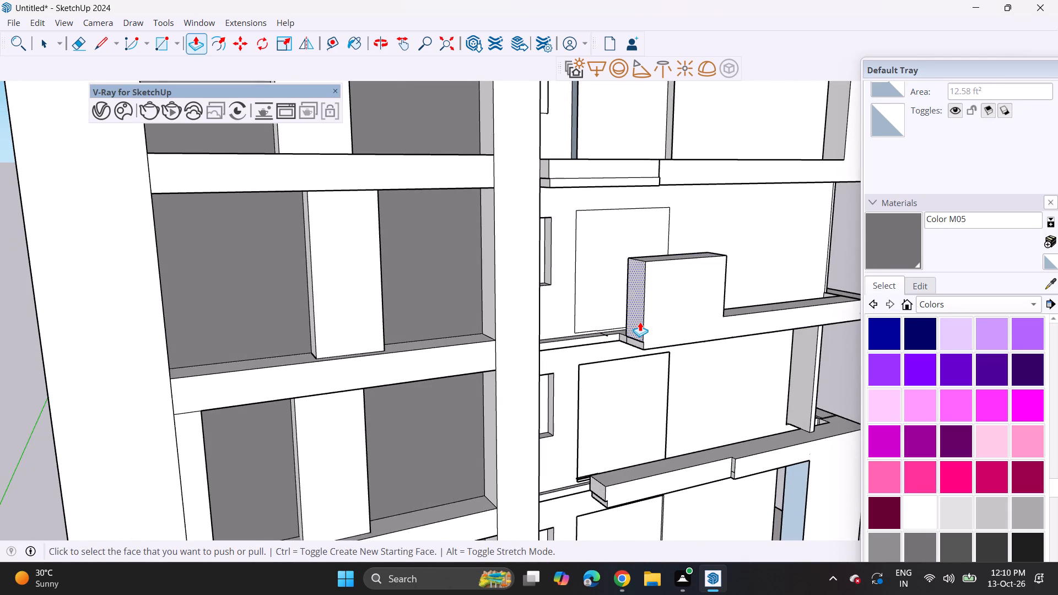
click(639, 323)
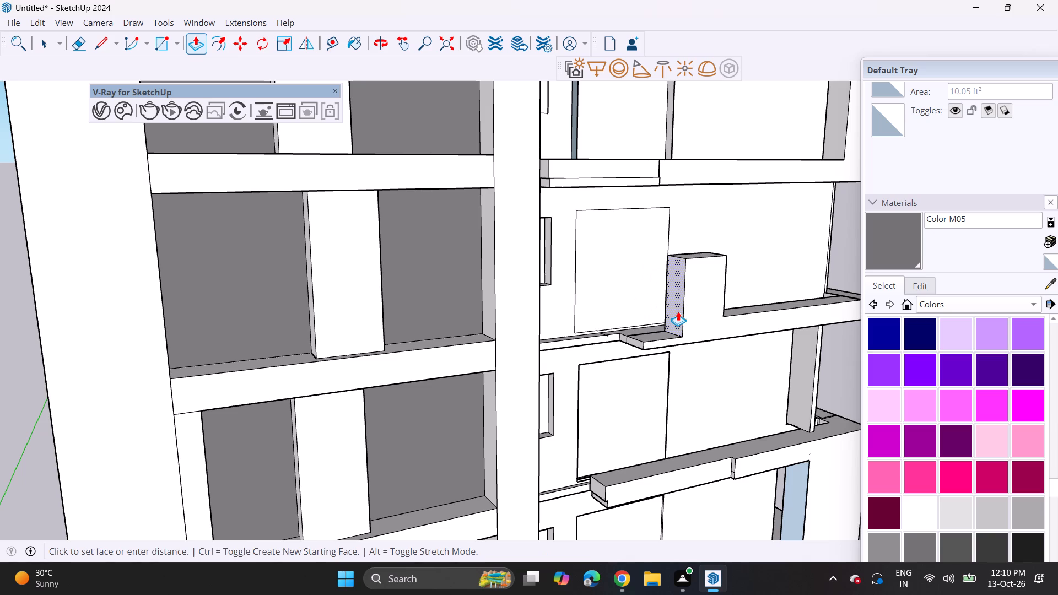
click(678, 311)
Repeat the push on the ledge stub's faces in front of the fifth balcony storey's door to cut the ledge back.
double_click(640, 342)
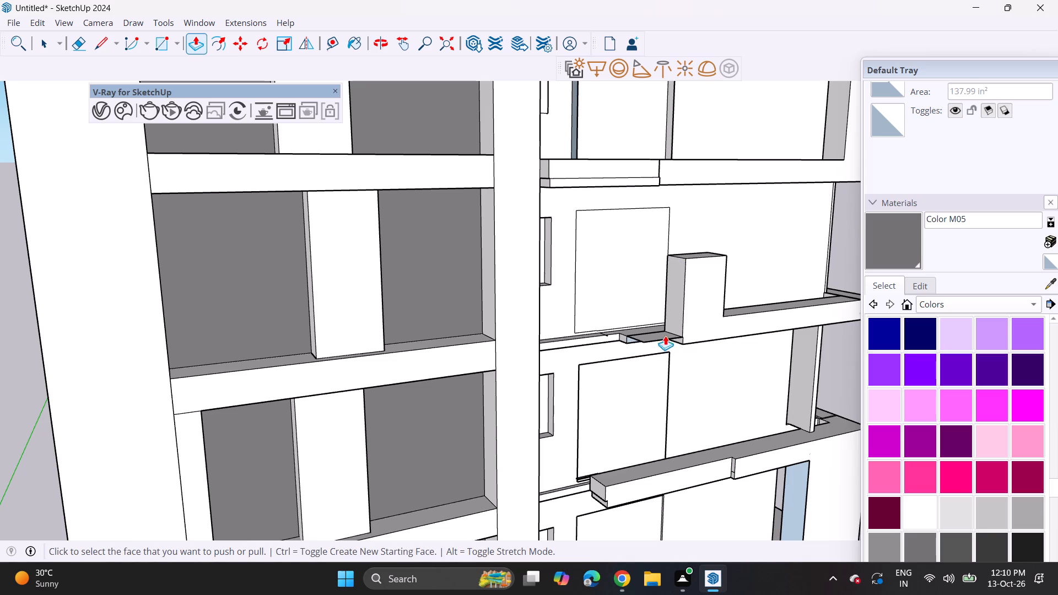
middle_drag(666, 332, 626, 335)
scroll(601, 347, up, 5)
double_click(586, 343)
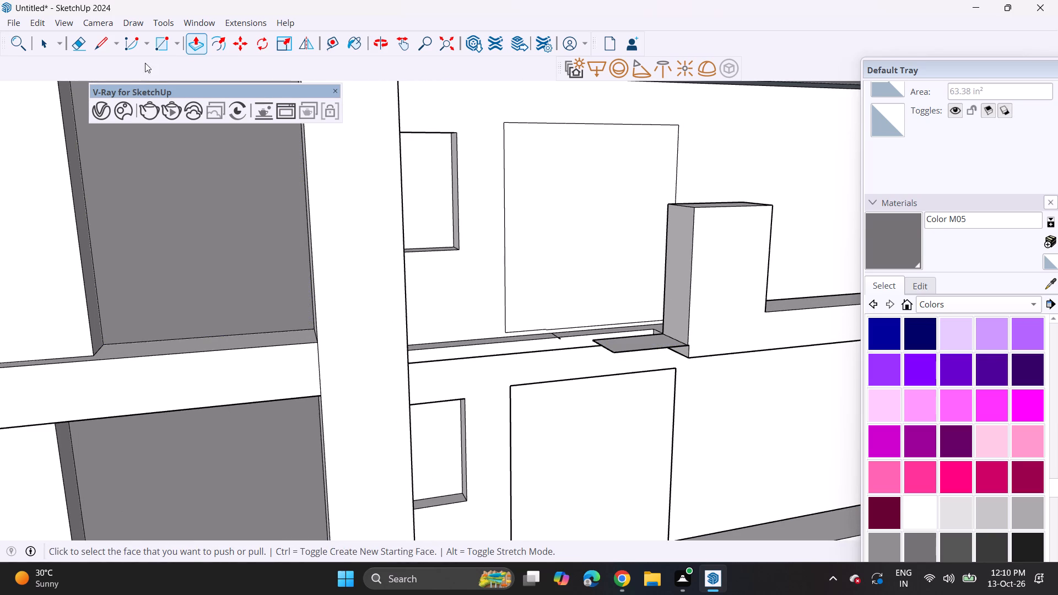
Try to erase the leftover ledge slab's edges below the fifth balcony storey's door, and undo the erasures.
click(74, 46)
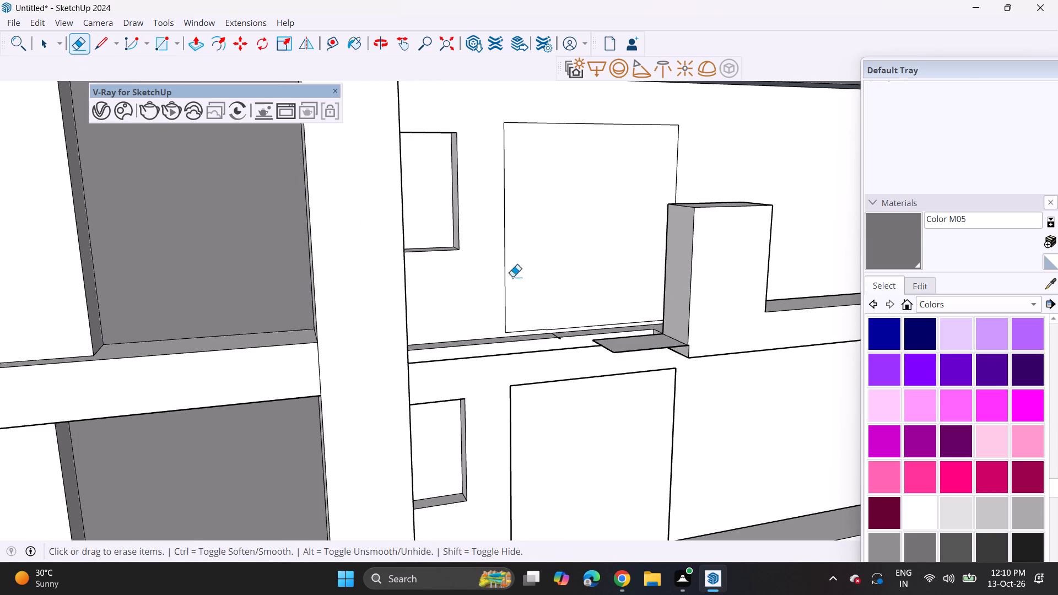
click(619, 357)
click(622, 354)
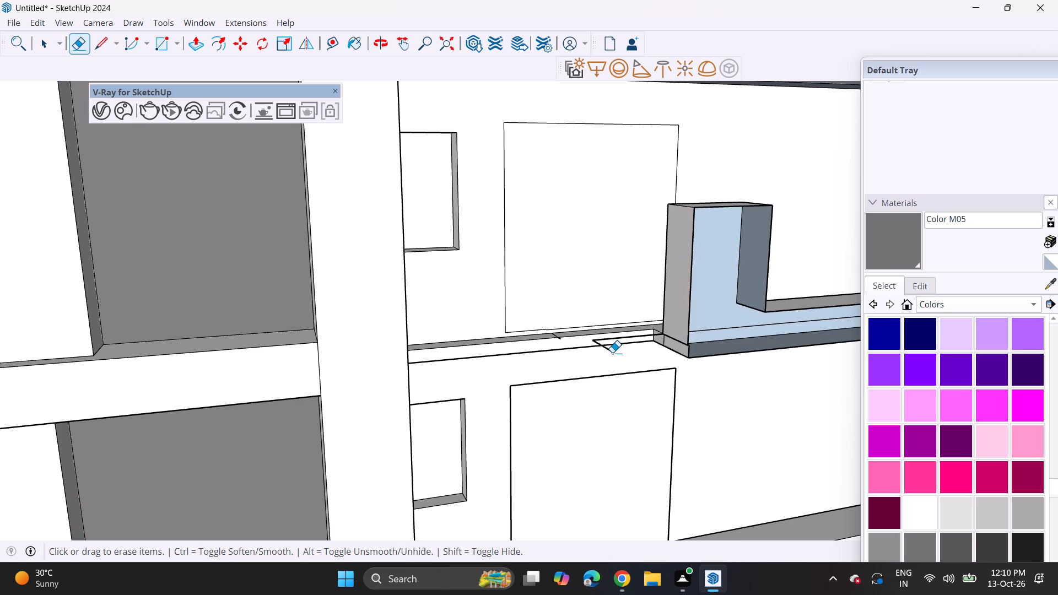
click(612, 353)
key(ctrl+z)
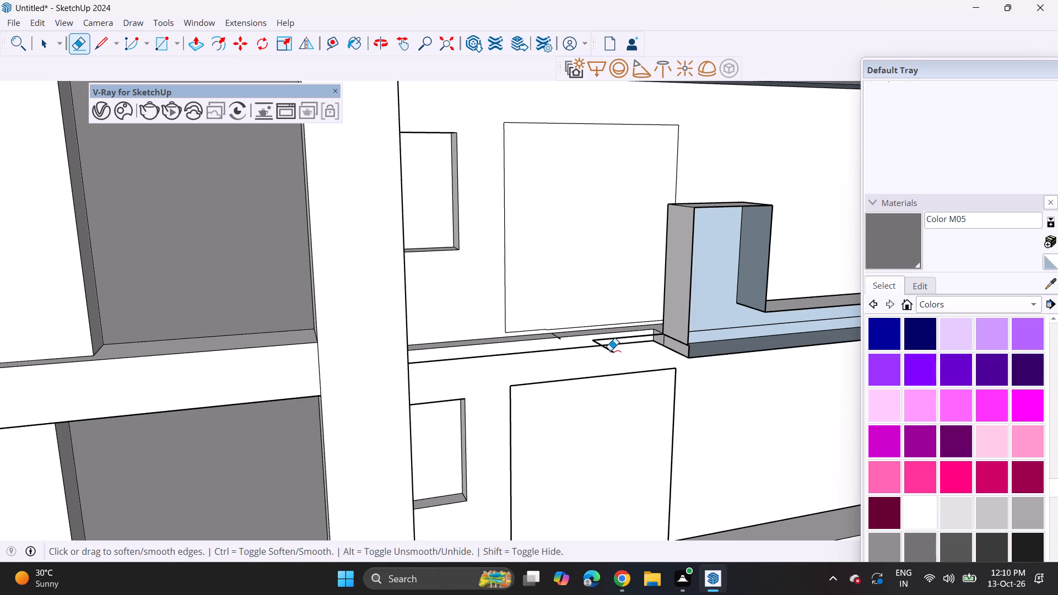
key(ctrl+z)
Push the leftover ledge slab's underside up and its end face back to the raised parapet block.
middle_drag(618, 348, 598, 107)
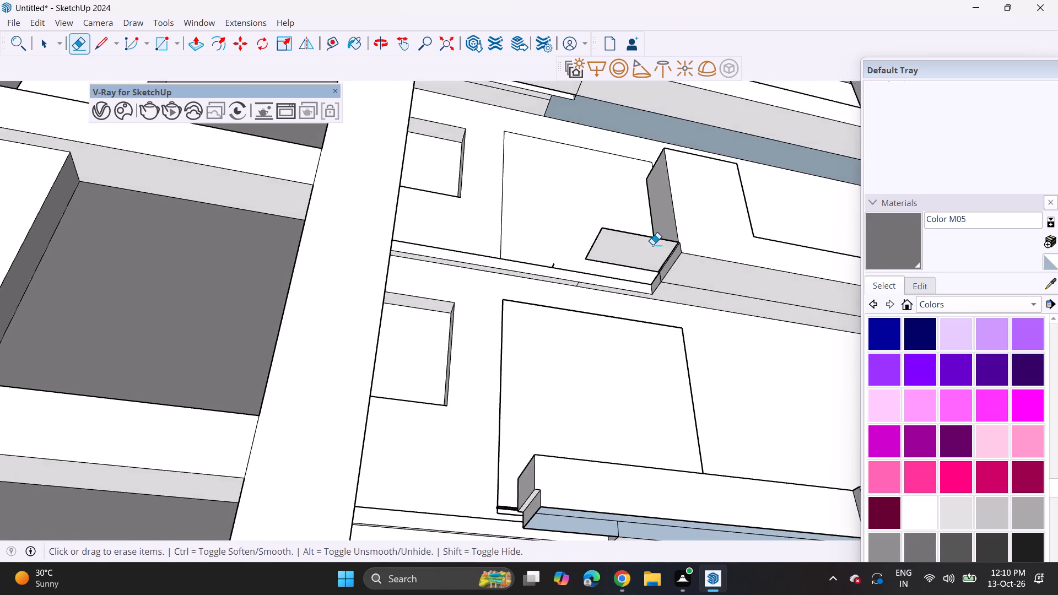
scroll(652, 245, up, 10)
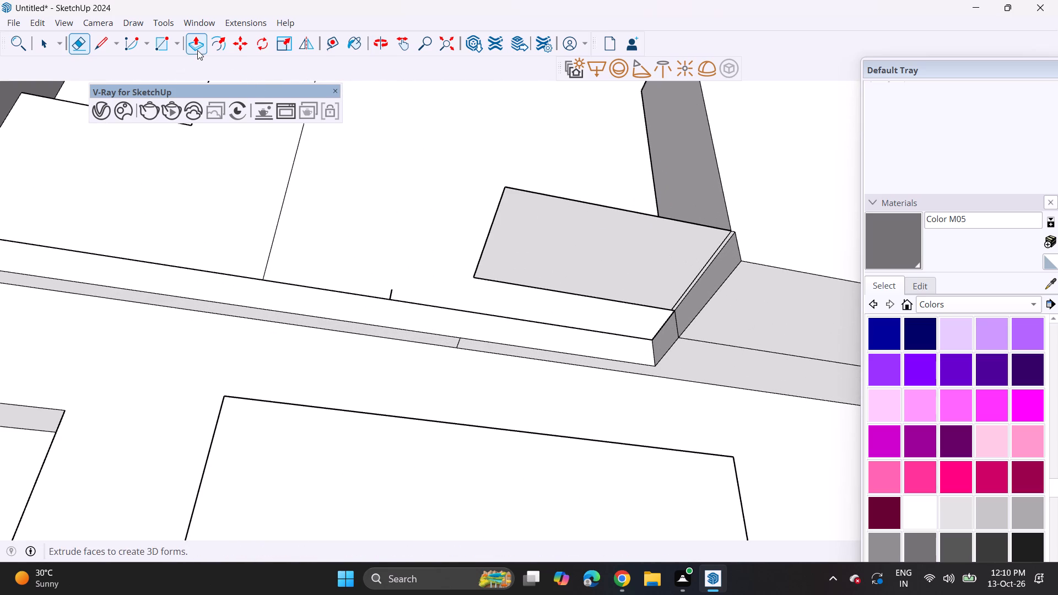
click(197, 50)
click(577, 253)
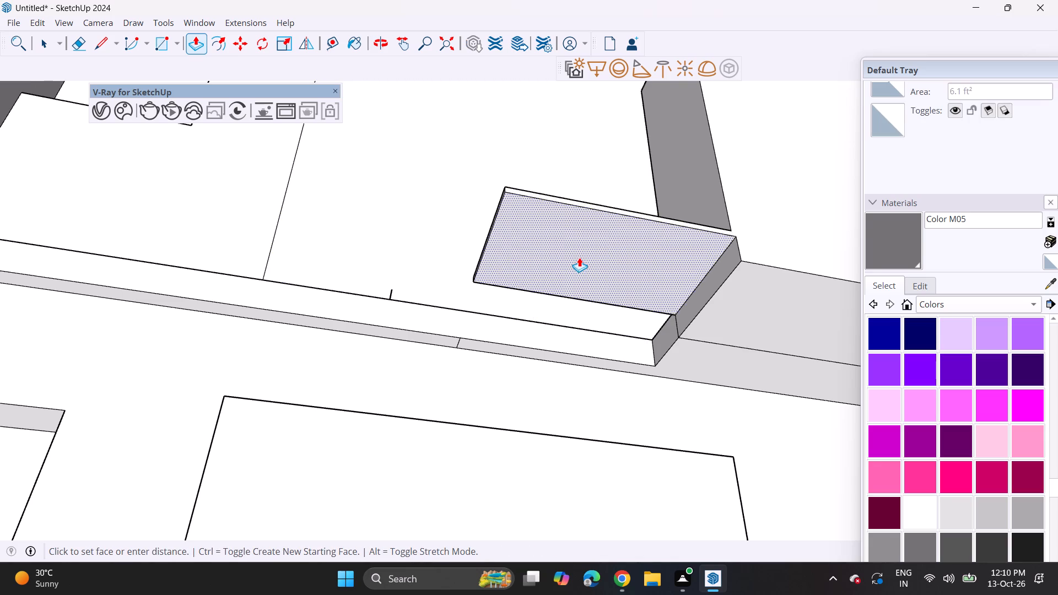
click(583, 286)
click(486, 244)
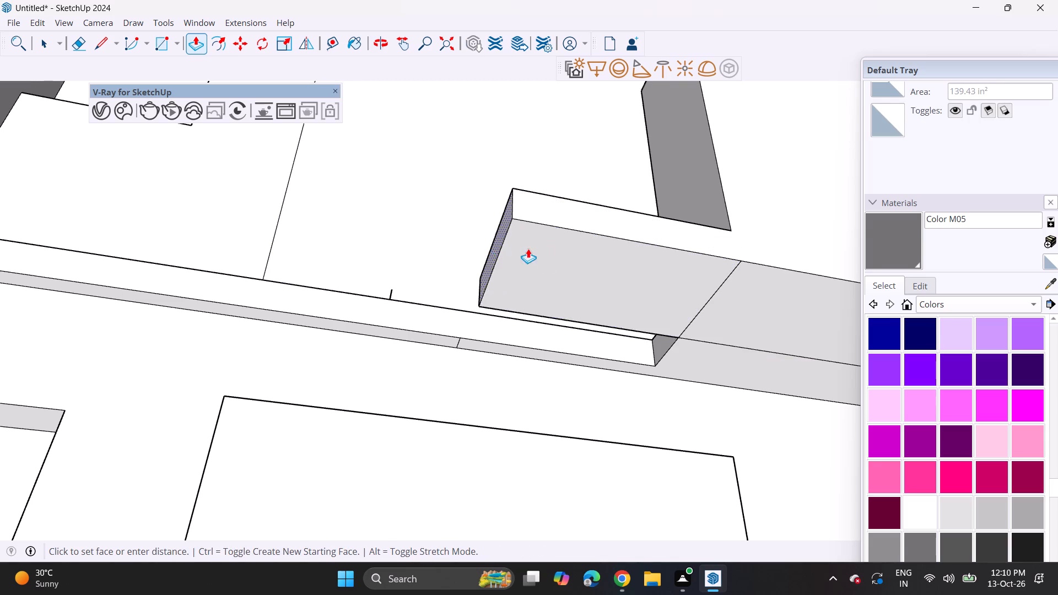
click(706, 289)
Repeat the inward push on the door faces of the remaining storeys above, up to the top storey.
middle_drag(700, 270, 553, 392)
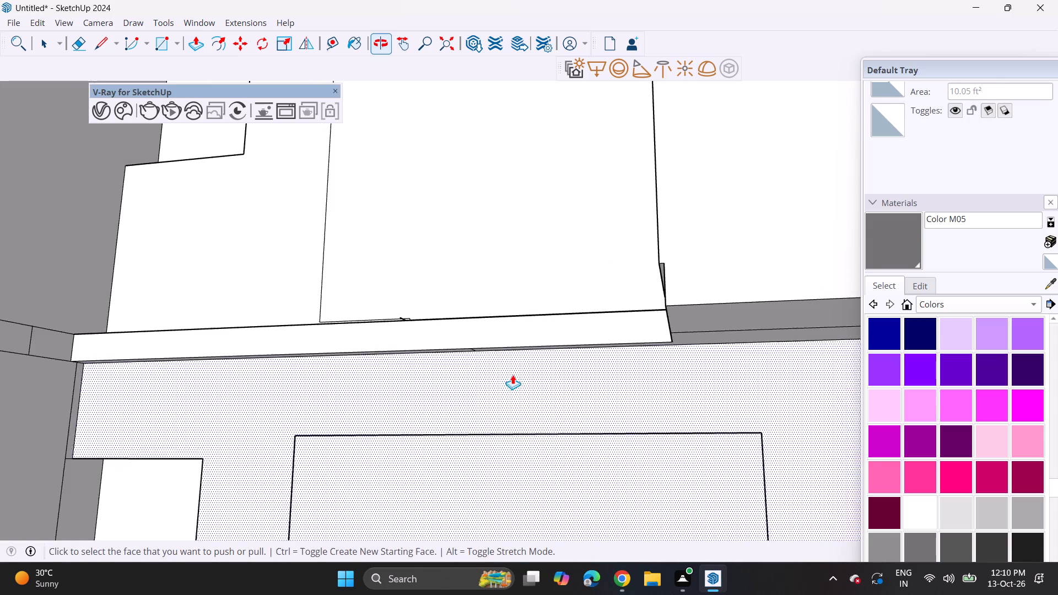
scroll(490, 313, down, 11)
shift+middle_drag(453, 140, 427, 332)
middle_drag(429, 332, 441, 440)
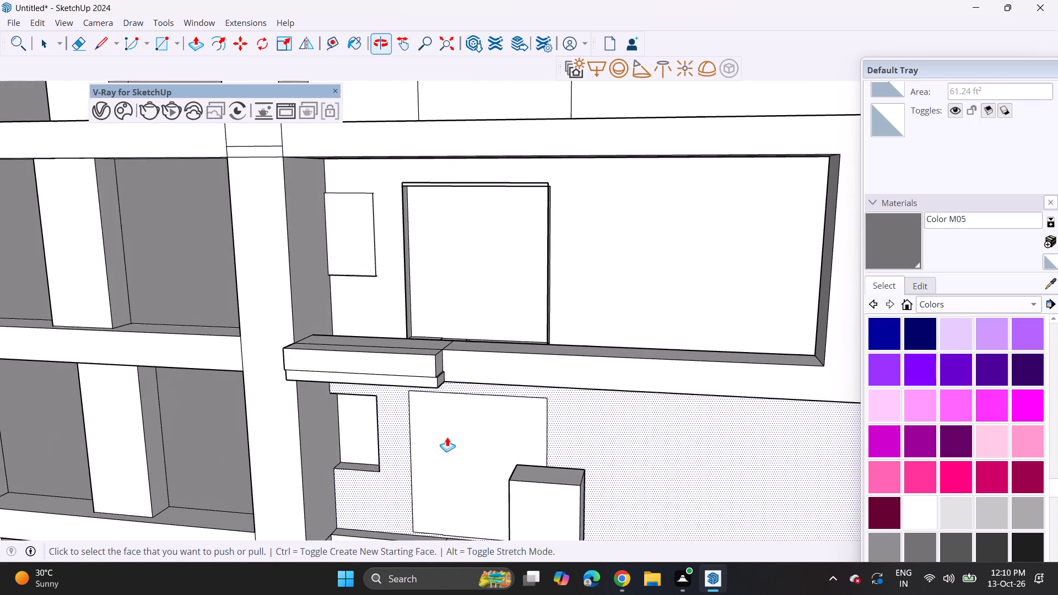
scroll(465, 228, down, 6)
shift+middle_drag(450, 275, 419, 409)
double_click(449, 254)
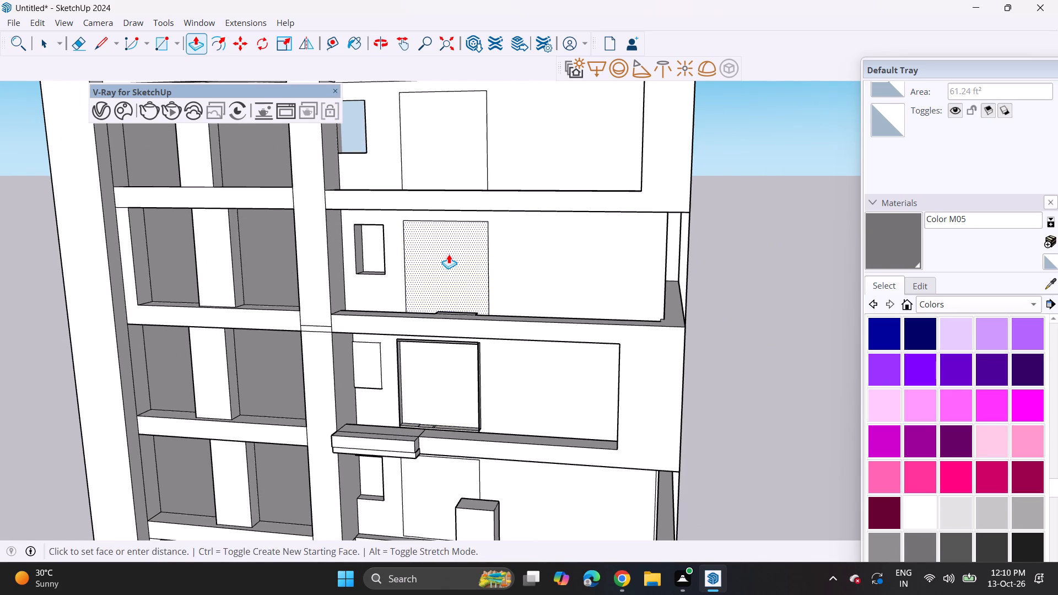
shift+middle_drag(451, 250, 431, 360)
double_click(424, 268)
shift+middle_drag(434, 261, 433, 375)
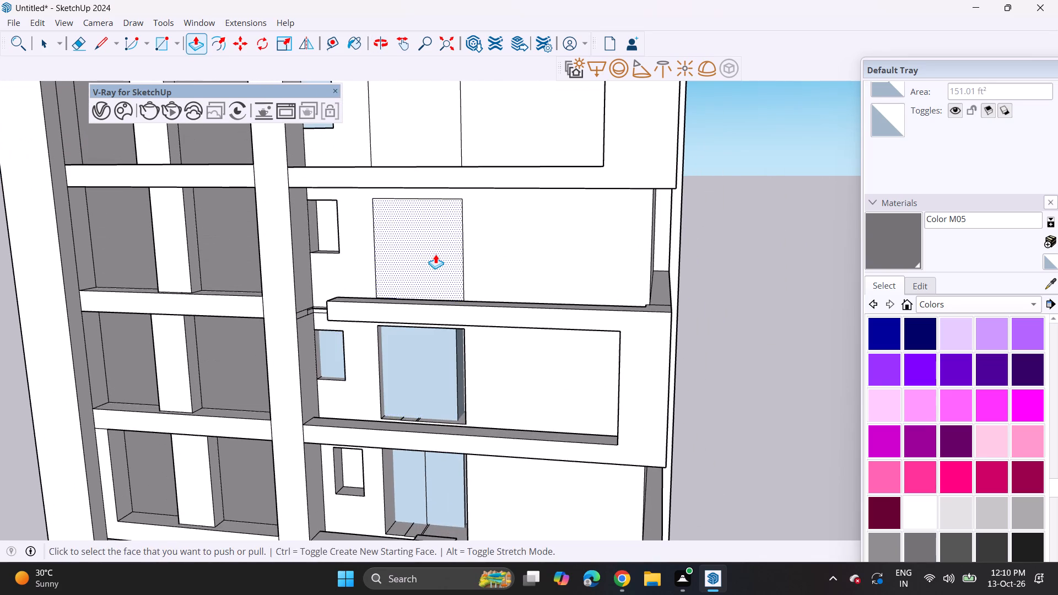
double_click(435, 254)
shift+middle_drag(437, 237, 421, 393)
double_click(406, 277)
shift+middle_drag(414, 254, 410, 408)
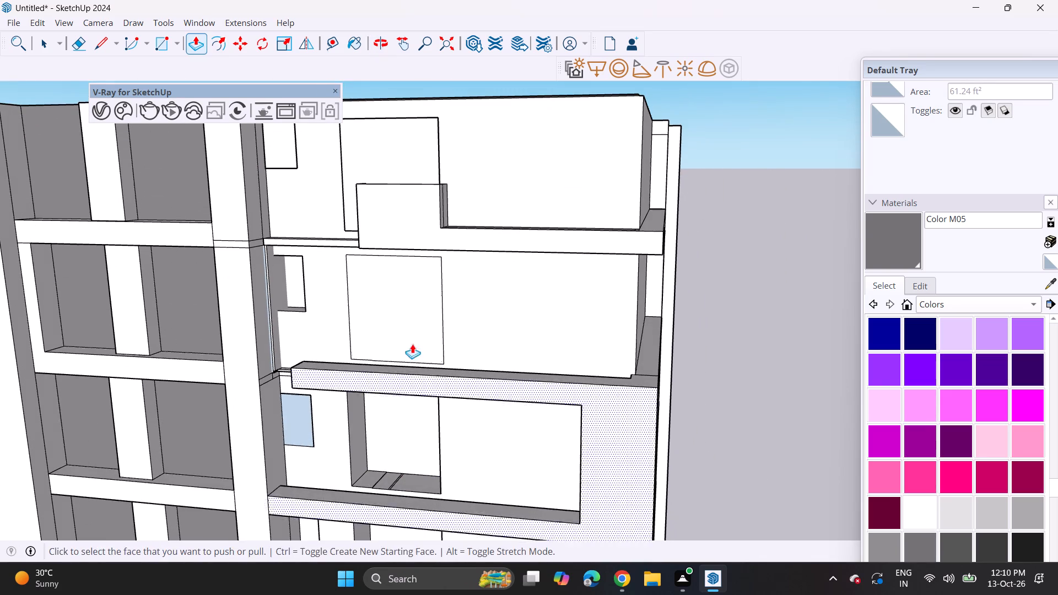
double_click(407, 288)
shift+middle_drag(412, 257, 412, 376)
double_click(397, 269)
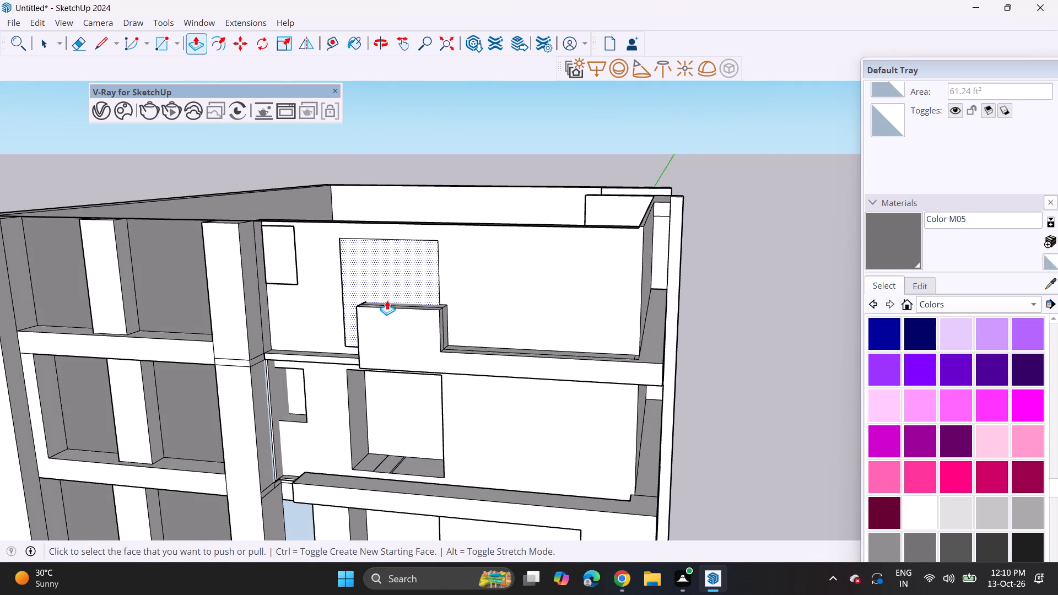
Push the end faces of the top storey's raised parapet block back to clear the front of the door.
middle_drag(339, 337, 477, 327)
scroll(498, 367, up, 6)
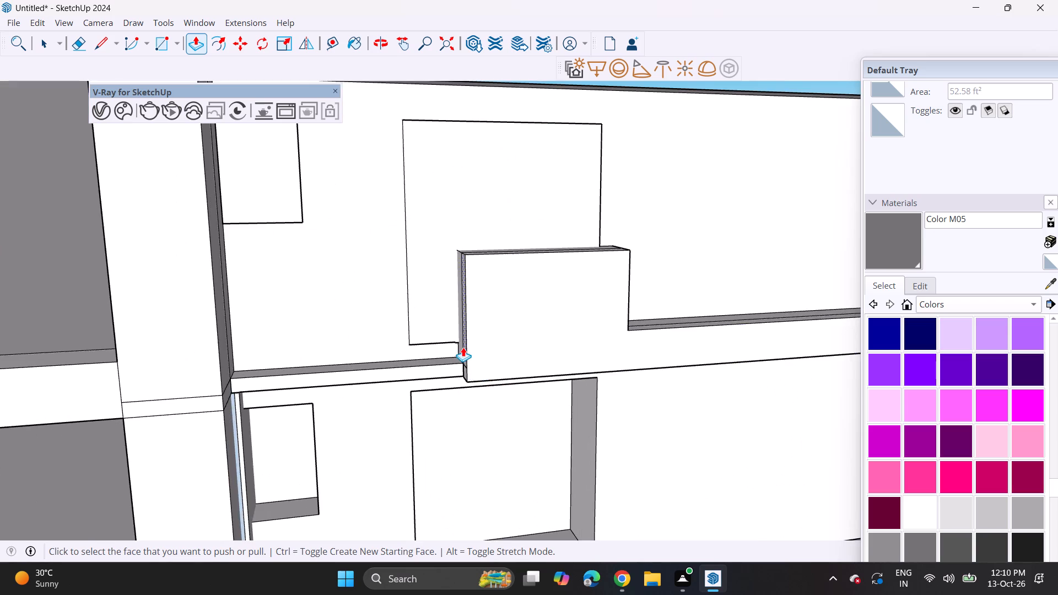
middle_drag(463, 347, 606, 328)
click(510, 355)
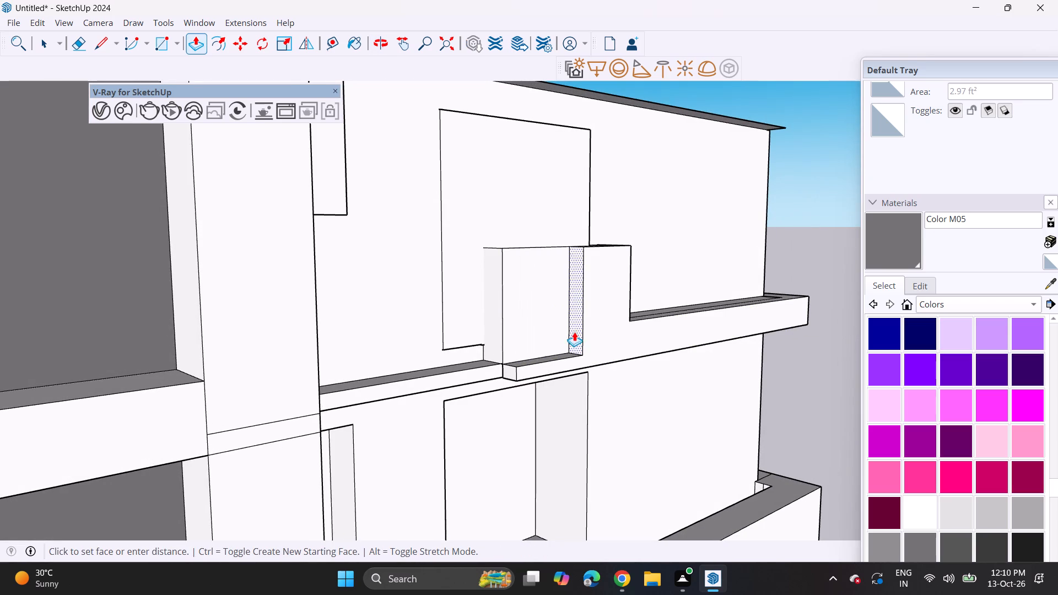
click(596, 328)
click(495, 347)
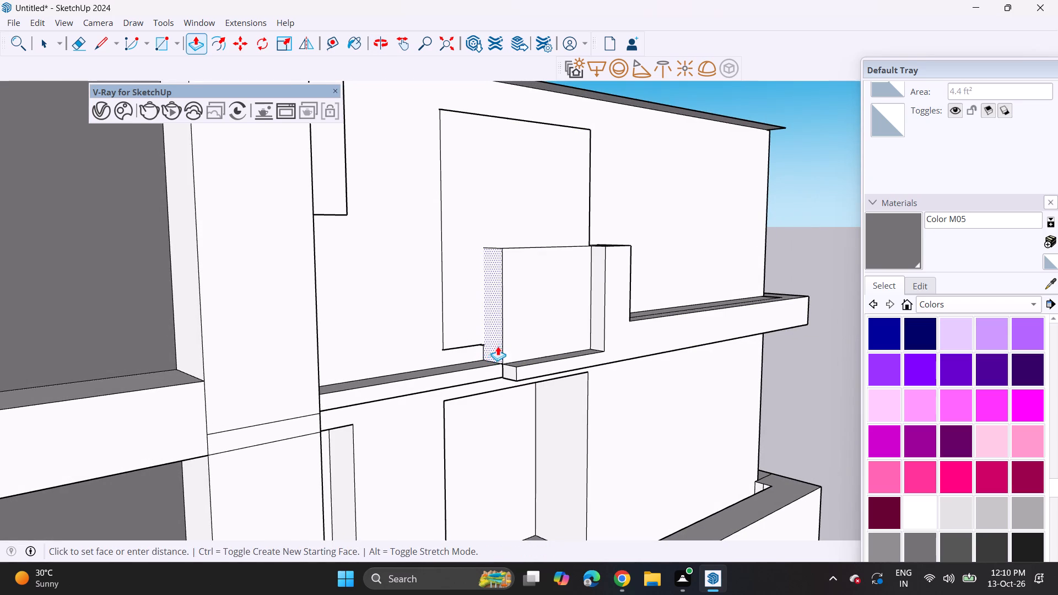
click(562, 324)
click(539, 337)
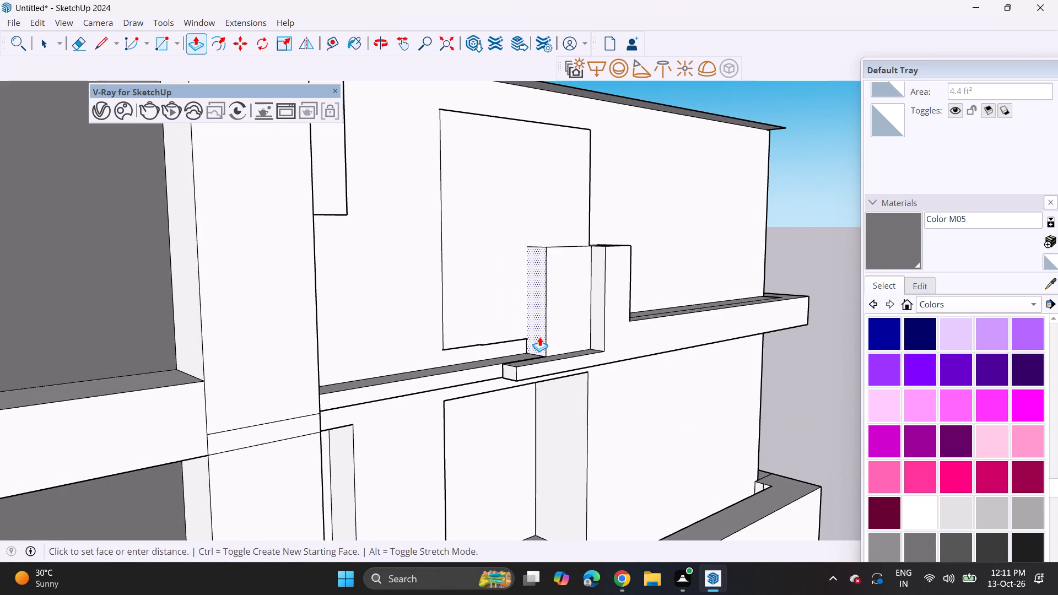
click(581, 316)
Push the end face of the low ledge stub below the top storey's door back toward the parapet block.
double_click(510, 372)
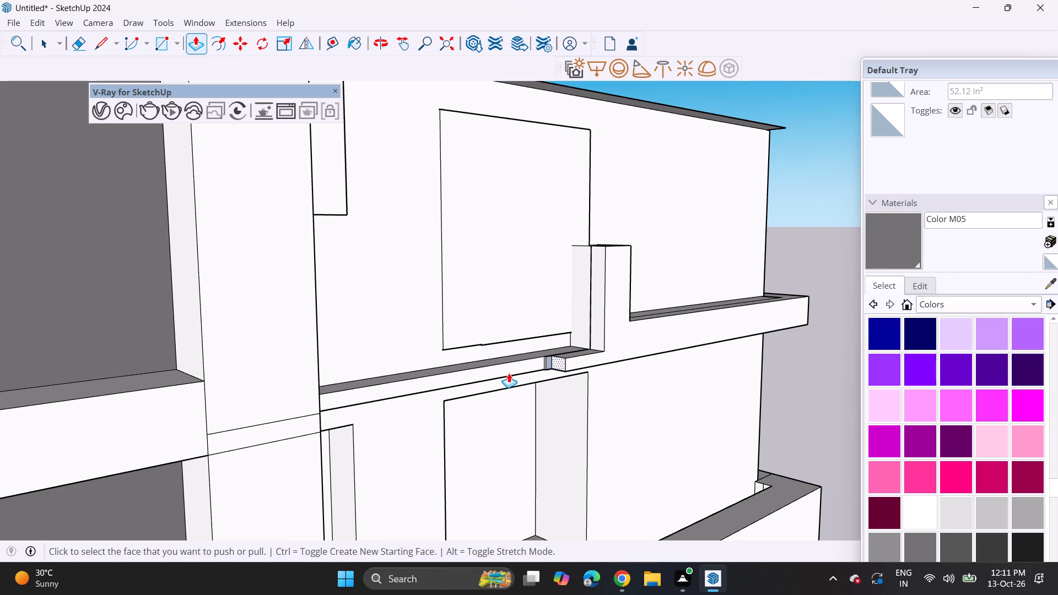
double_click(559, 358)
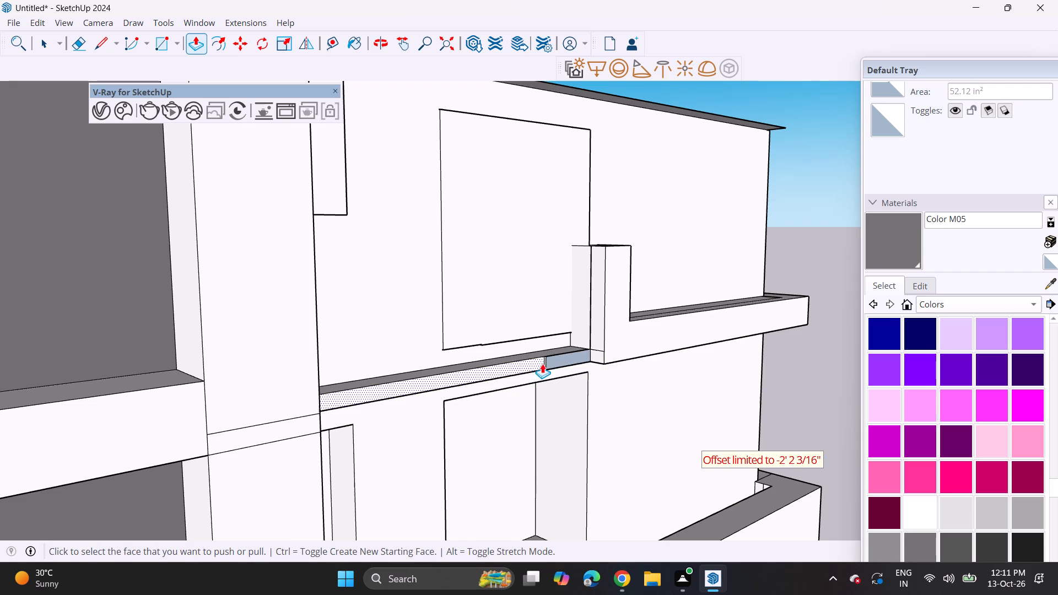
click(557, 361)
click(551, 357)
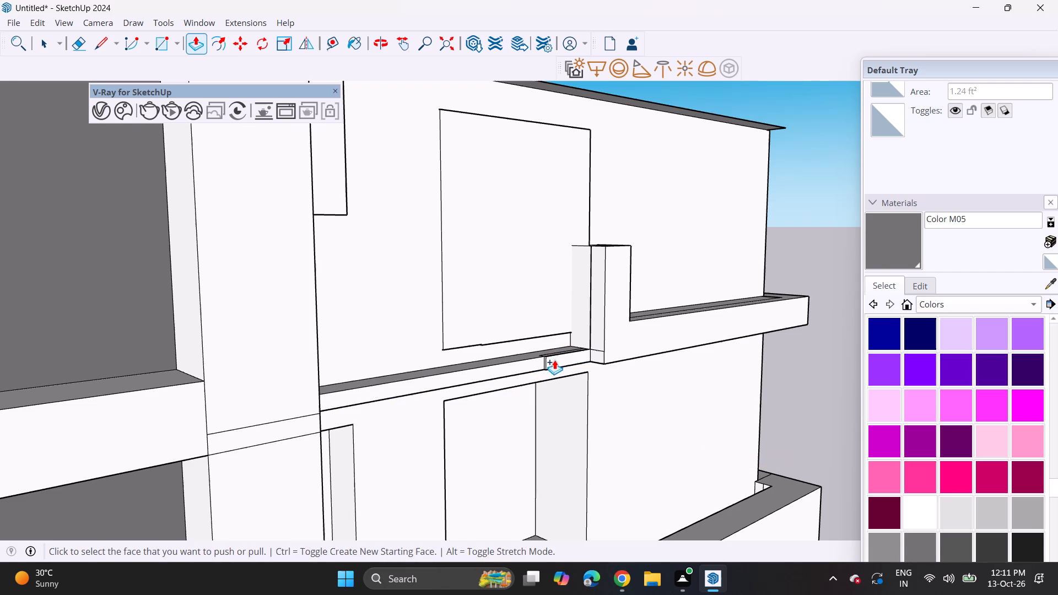
Pull the top storey's ledge end out past the door toward the column, aligned with the ledge end of the storey below.
middle_drag(591, 371, 430, 345)
scroll(373, 326, down, 7)
scroll(470, 404, down, 5)
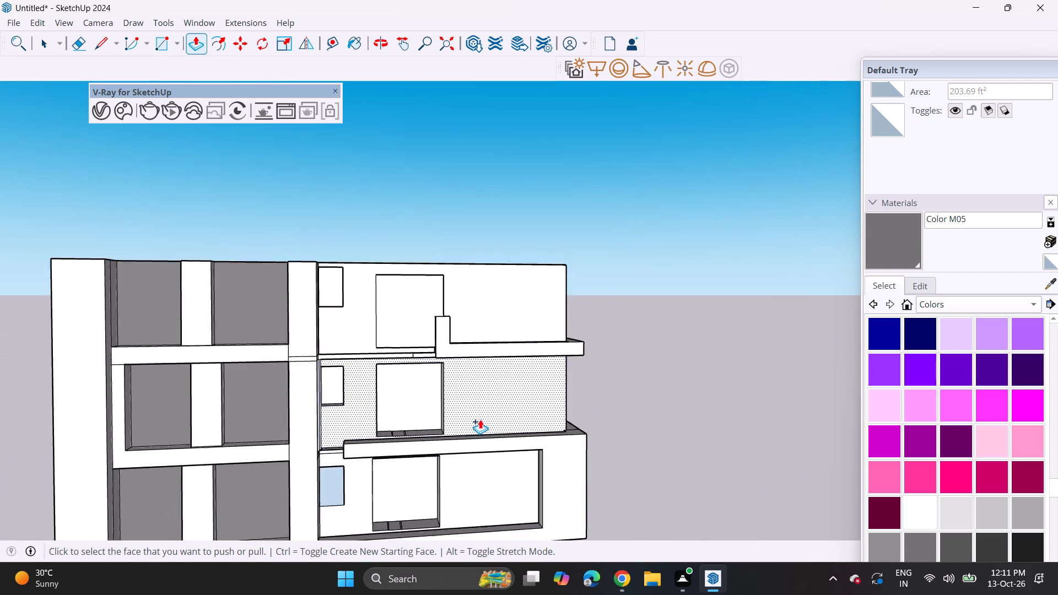
scroll(480, 419, down, 5)
middle_drag(487, 416, 376, 382)
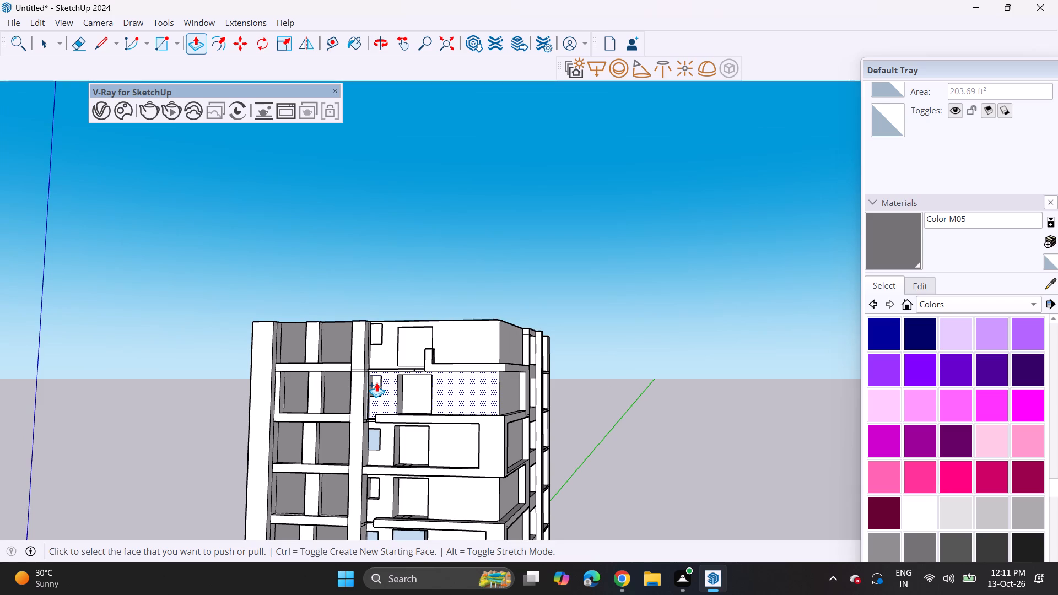
middle_drag(367, 357, 493, 381)
scroll(468, 345, up, 3)
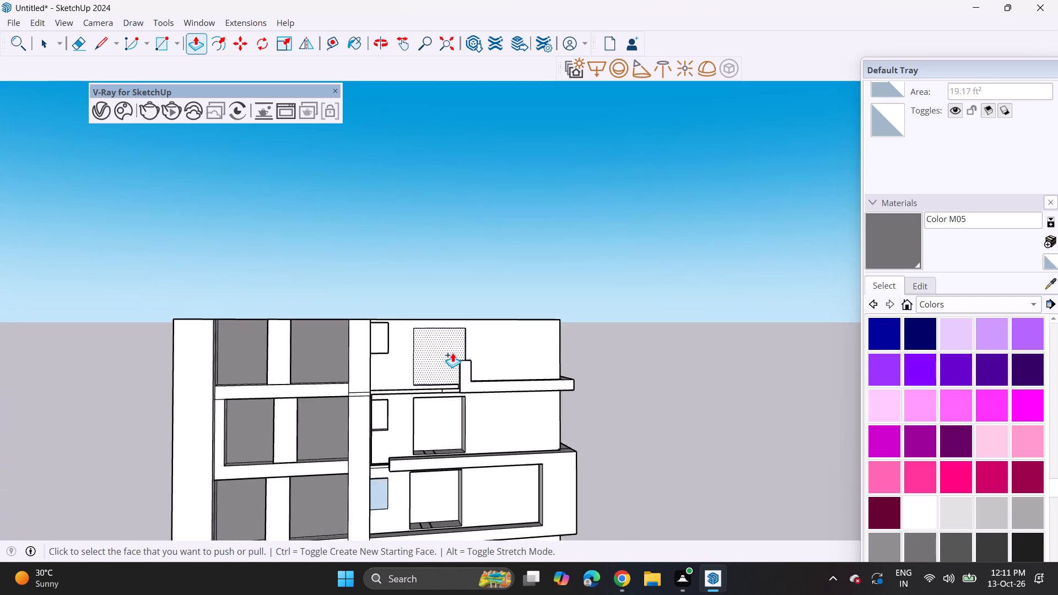
scroll(452, 353, up, 11)
middle_drag(452, 398, 516, 410)
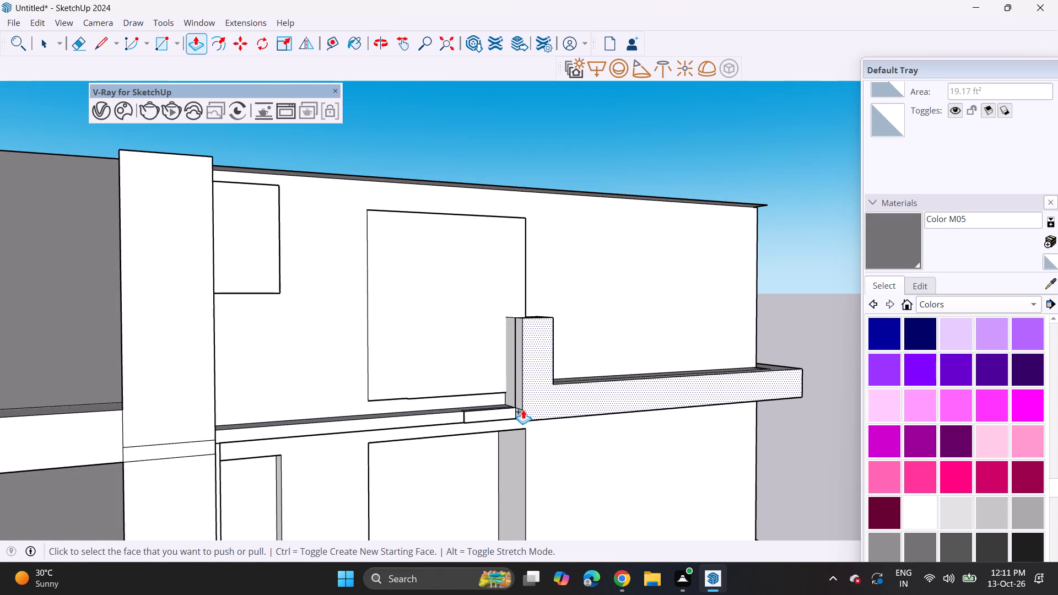
click(520, 414)
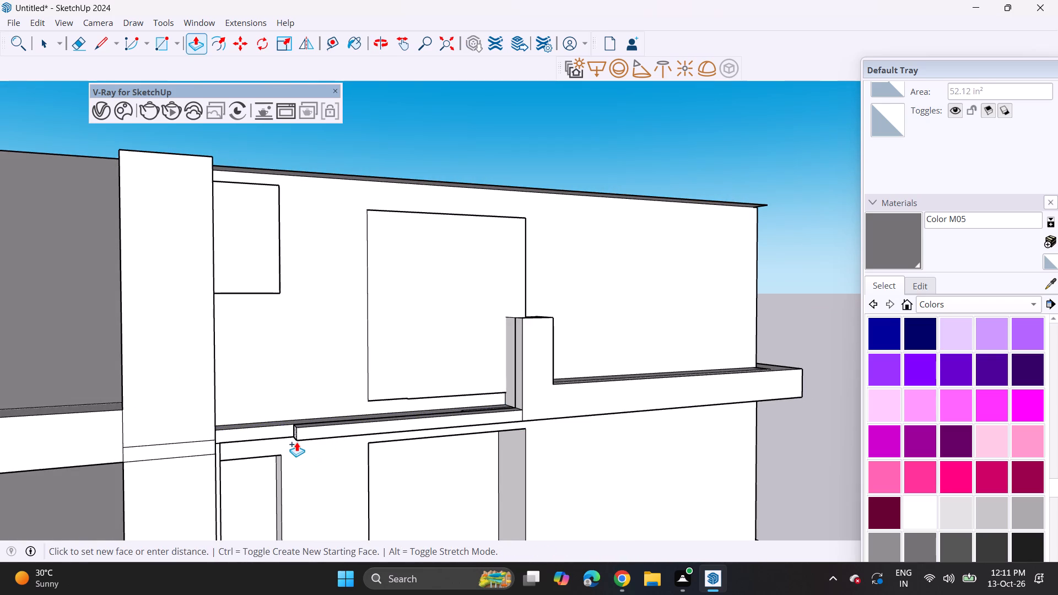
scroll(308, 437, up, 1)
scroll(308, 437, down, 9)
shift+middle_drag(308, 437, 271, 275)
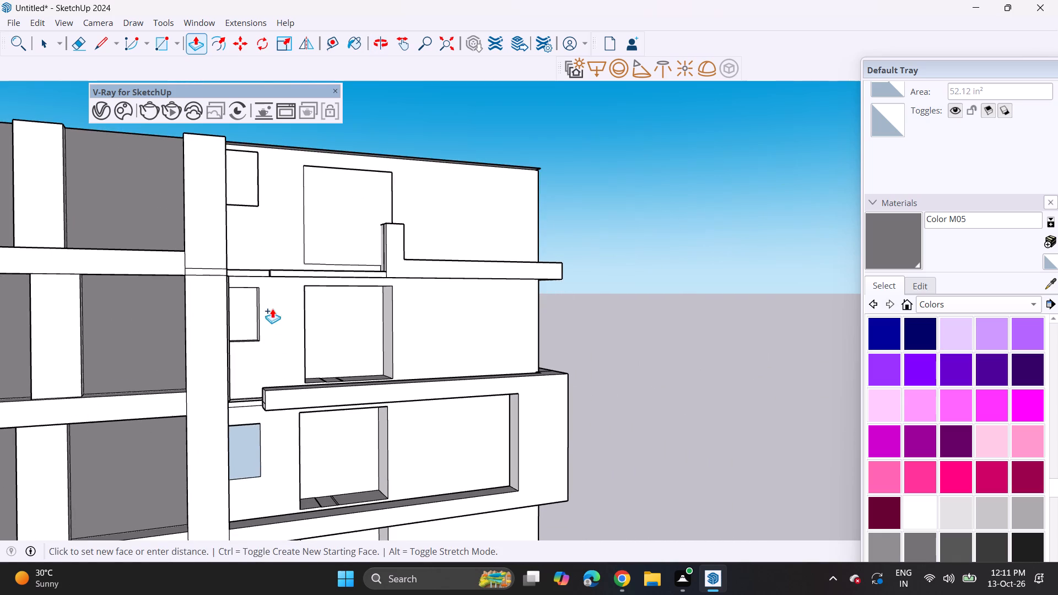
click(264, 399)
Pull the top face of the top storey's extended ledge up to raise it in front of the door.
scroll(300, 305, up, 2)
middle_drag(301, 247, 352, 361)
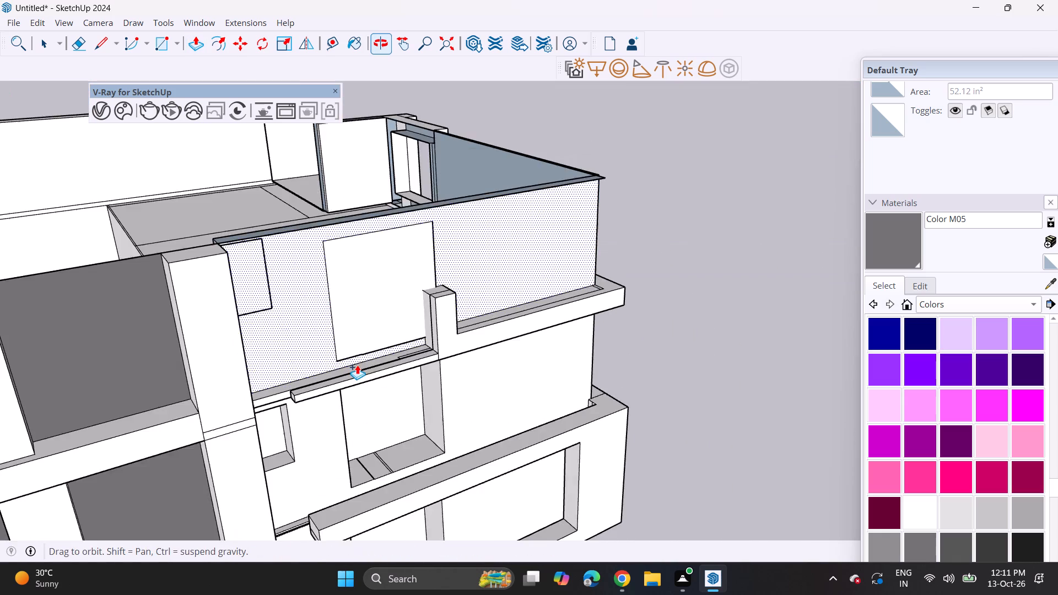
scroll(364, 365, up, 7)
click(372, 377)
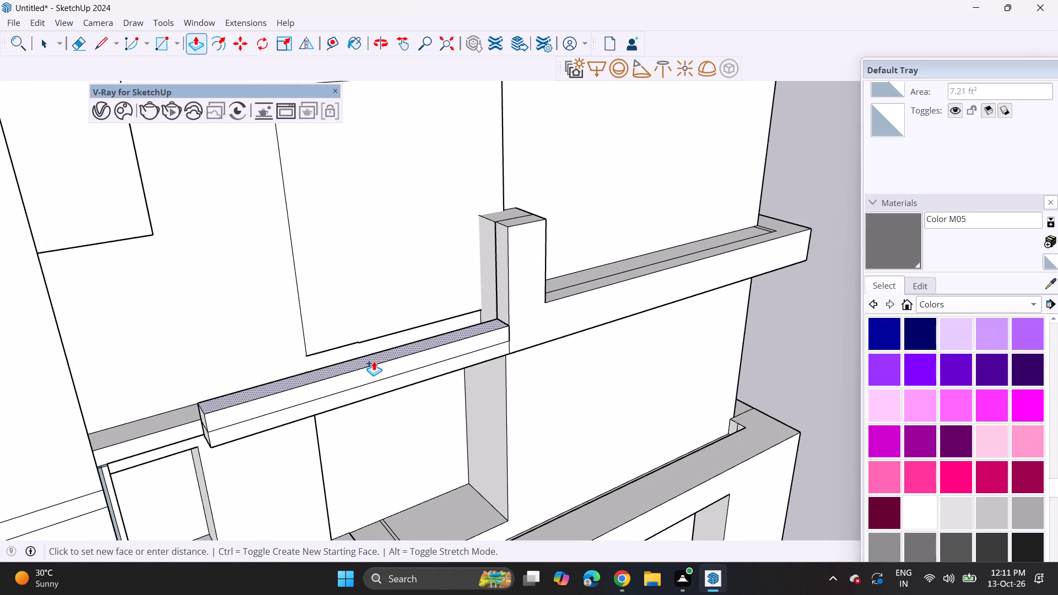
click(374, 361)
Push and pull the narrow wall faces between the column and the small window to close the slit below the top storey.
middle_drag(480, 356, 206, 240)
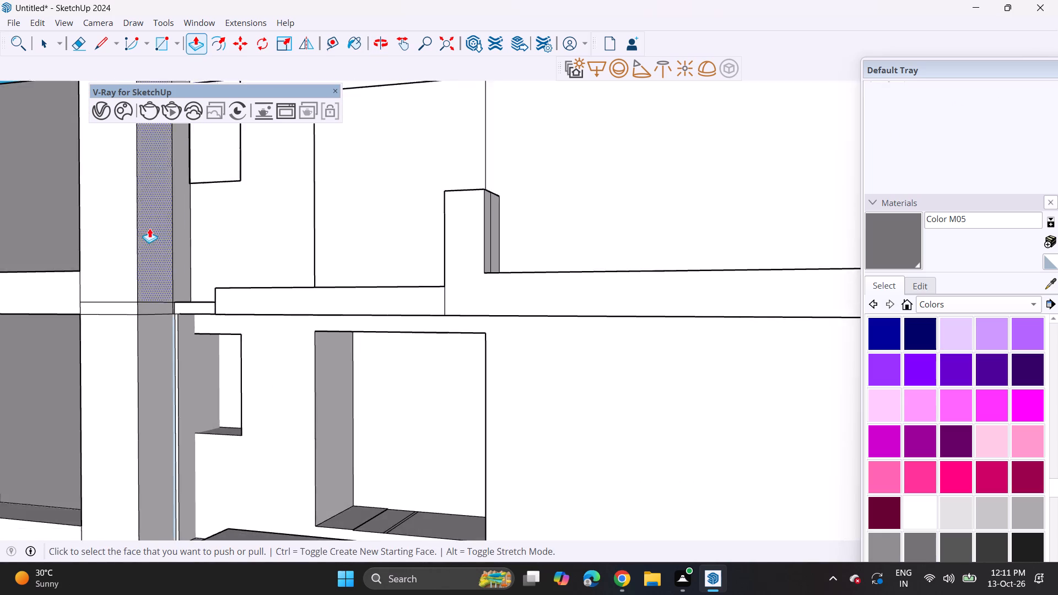
scroll(149, 228, down, 10)
scroll(209, 381, up, 7)
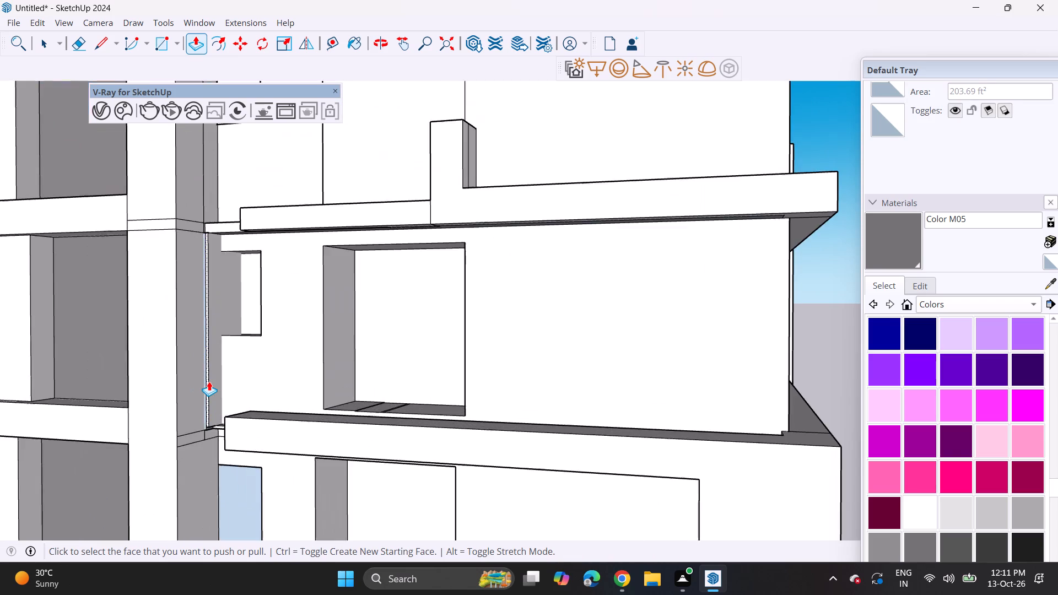
scroll(209, 381, up, 12)
click(211, 407)
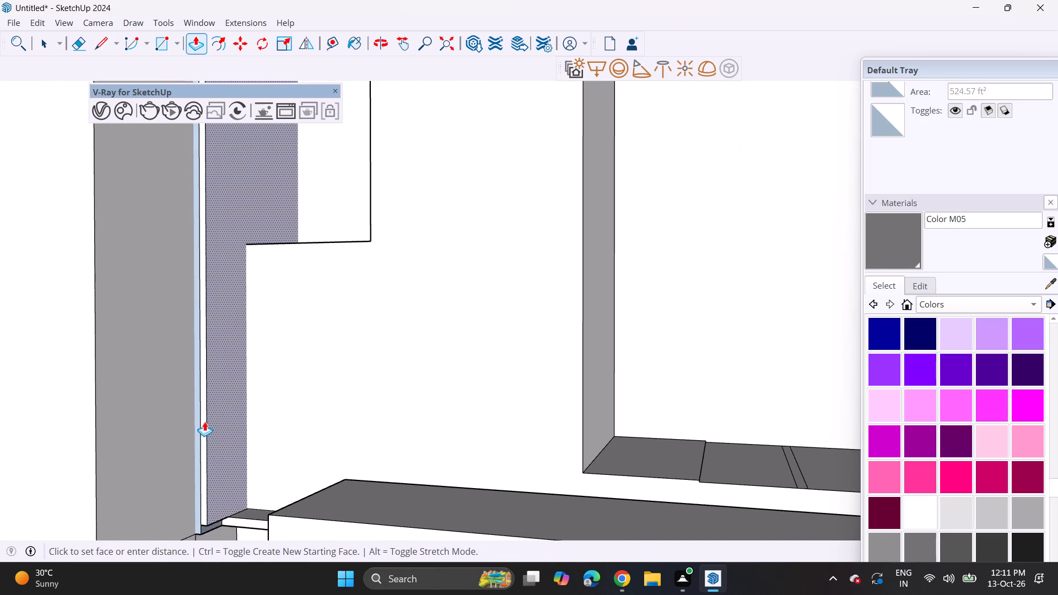
click(204, 422)
click(196, 442)
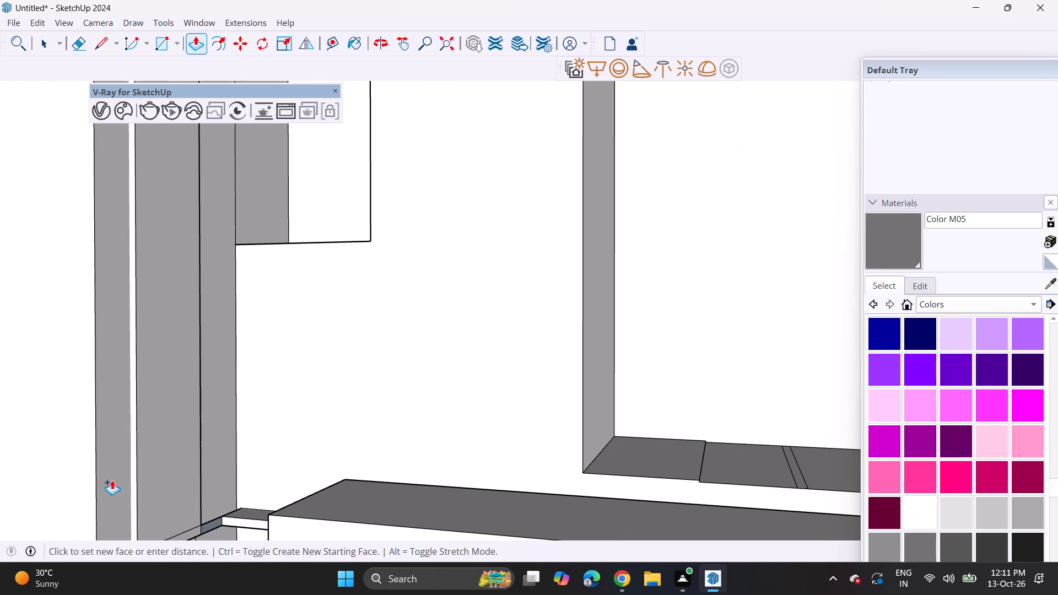
click(95, 489)
scroll(155, 446, down, 5)
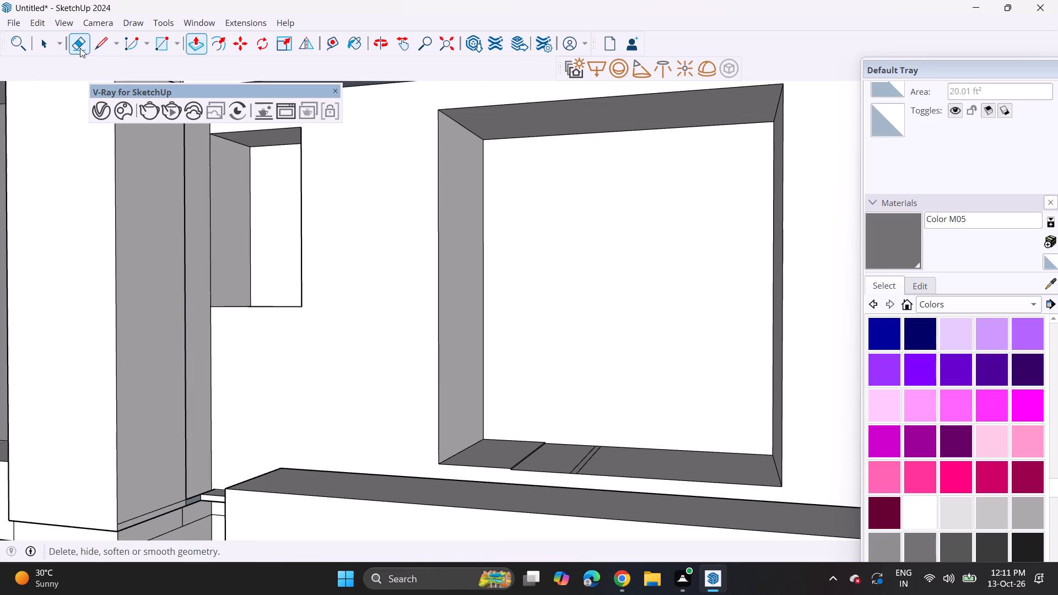
Erase the leftover vertical edges on the wall between the column and the small window below the top storey.
click(80, 48)
drag(187, 237, 164, 264)
drag(211, 240, 198, 267)
scroll(202, 254, down, 5)
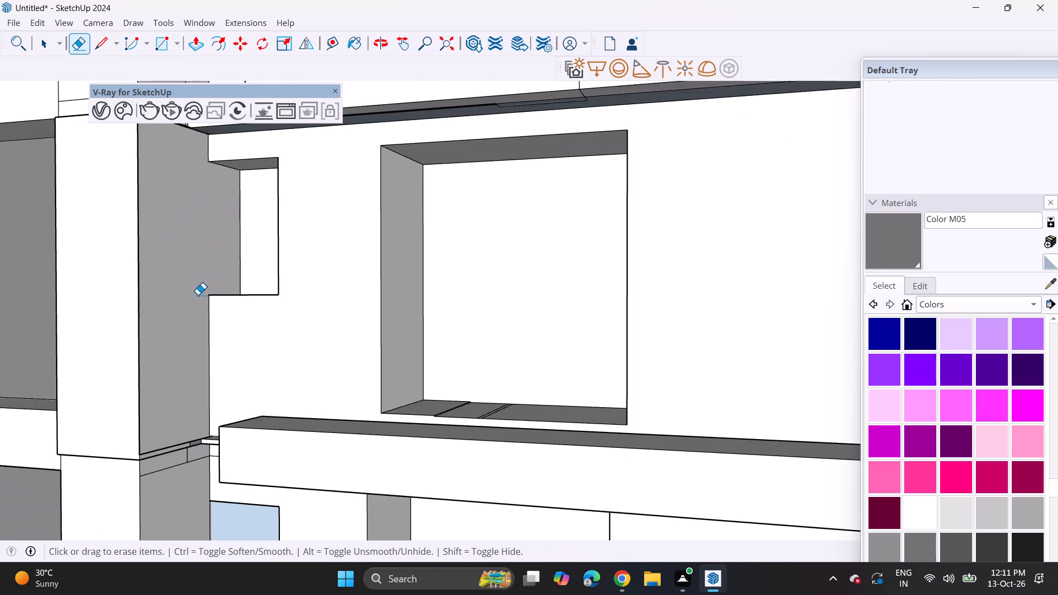
Paint the front and side walls of the fourth and fifth storeys above the podium with dark gray Color M05.
scroll(198, 295, down, 20)
scroll(198, 295, down, 3)
shift+middle_drag(231, 399, 311, 204)
scroll(329, 277, down, 4)
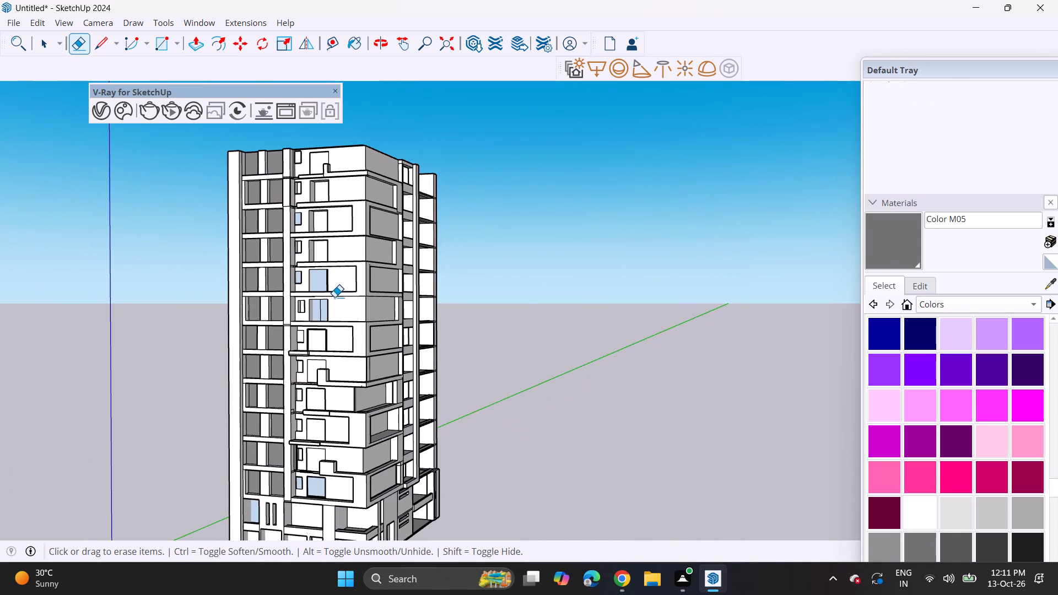
scroll(405, 232, up, 5)
middle_drag(375, 238, 410, 240)
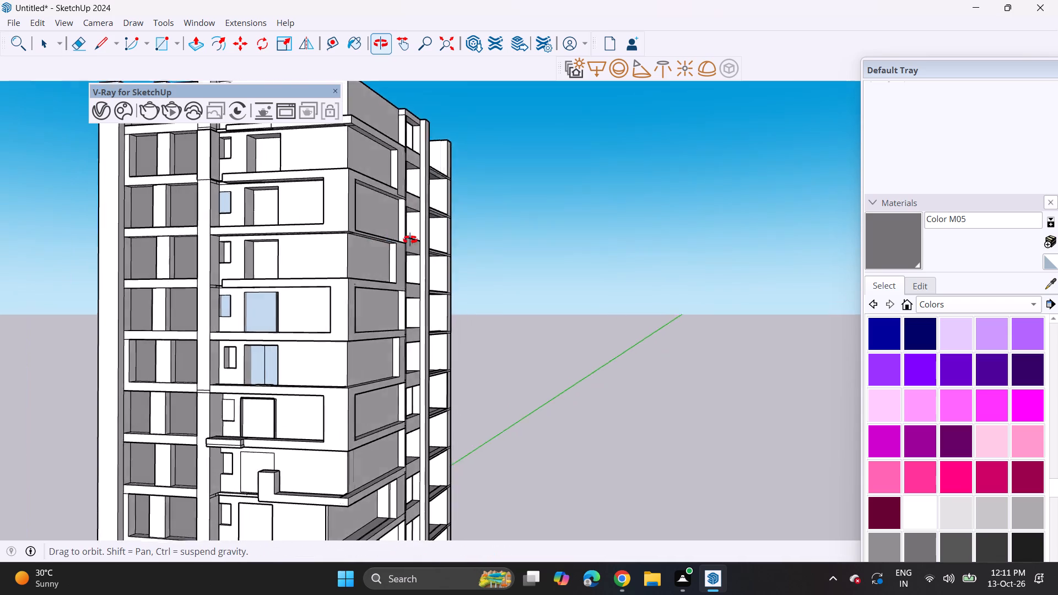
middle_drag(410, 240, 374, 265)
middle_drag(374, 265, 348, 224)
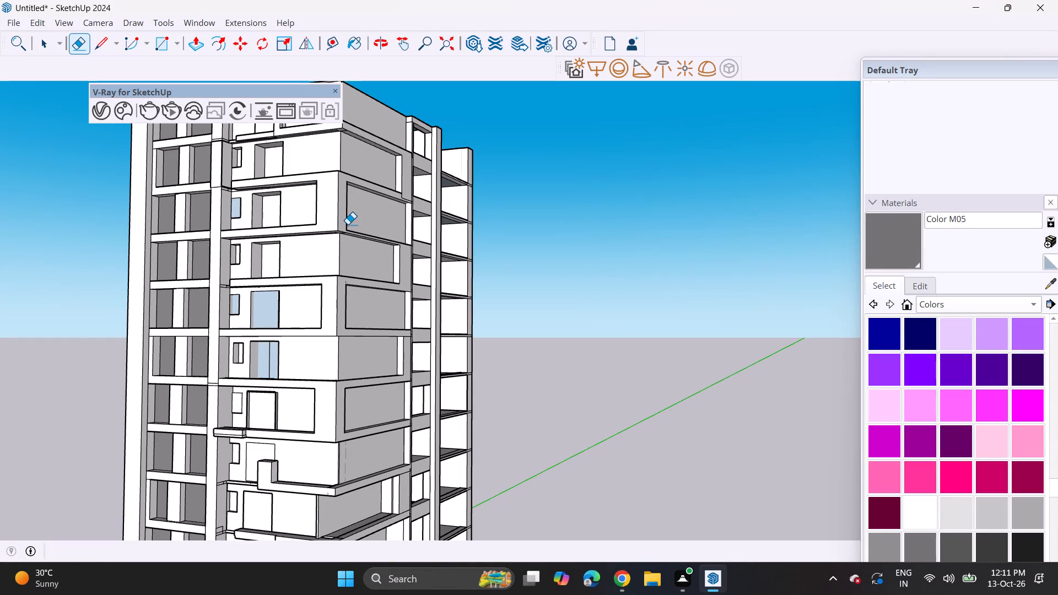
scroll(377, 304, down, 4)
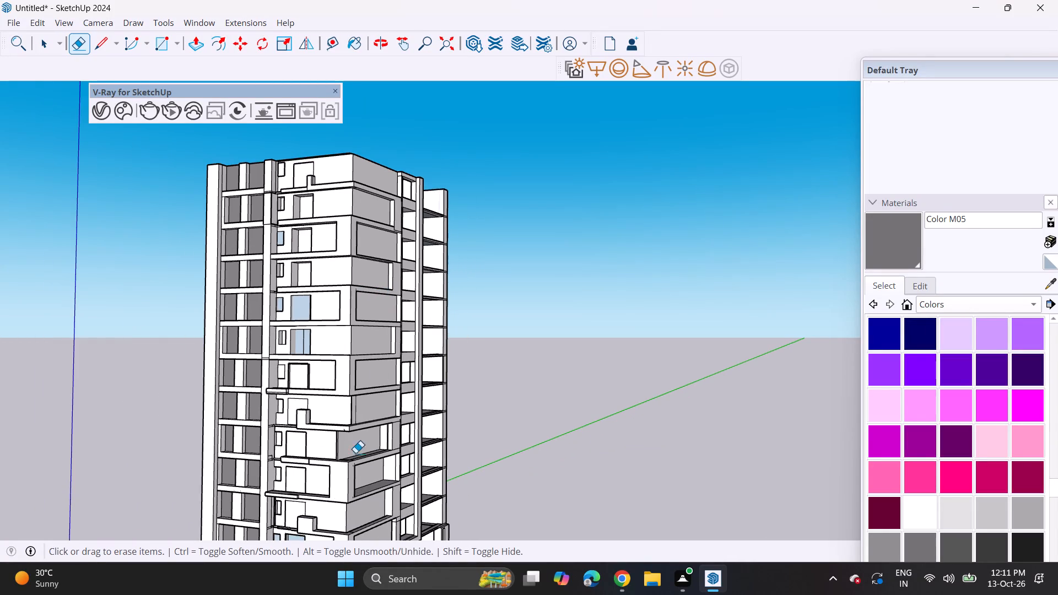
shift+middle_drag(355, 453, 409, 324)
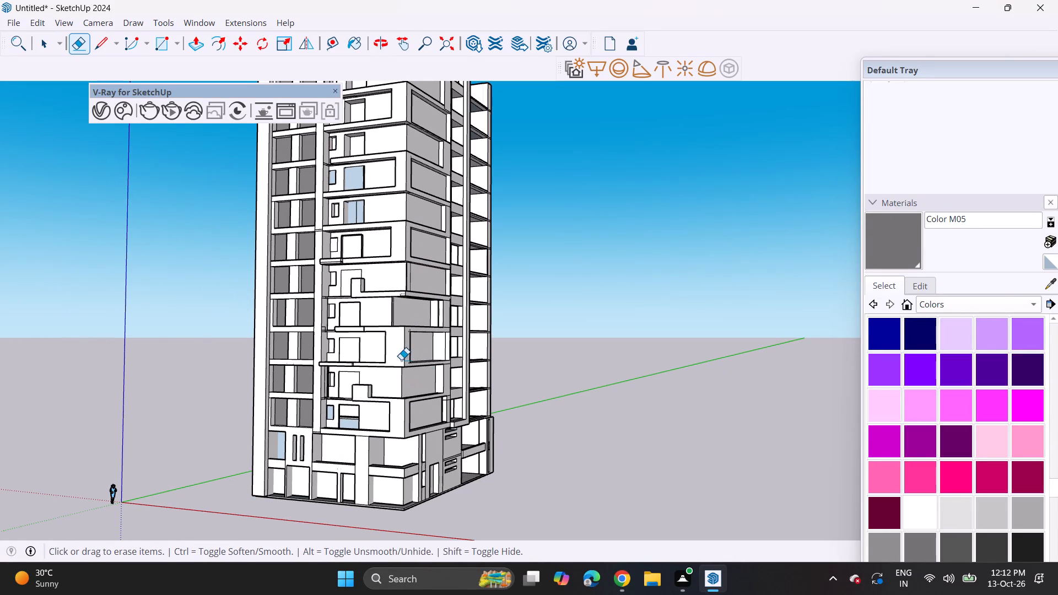
click(911, 248)
middle_drag(381, 330, 381, 302)
scroll(381, 300, up, 1)
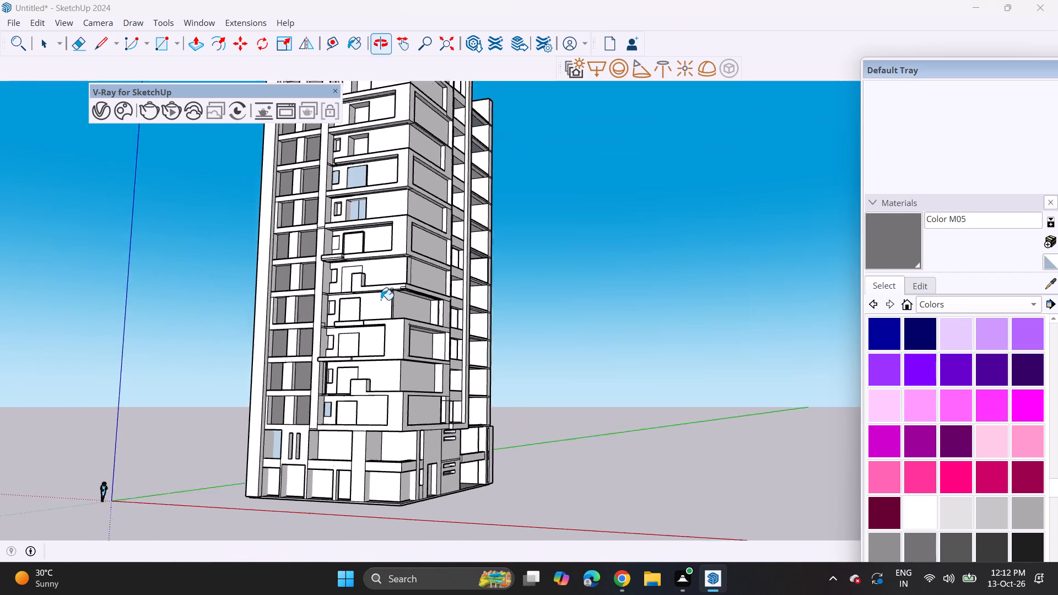
click(425, 273)
click(398, 271)
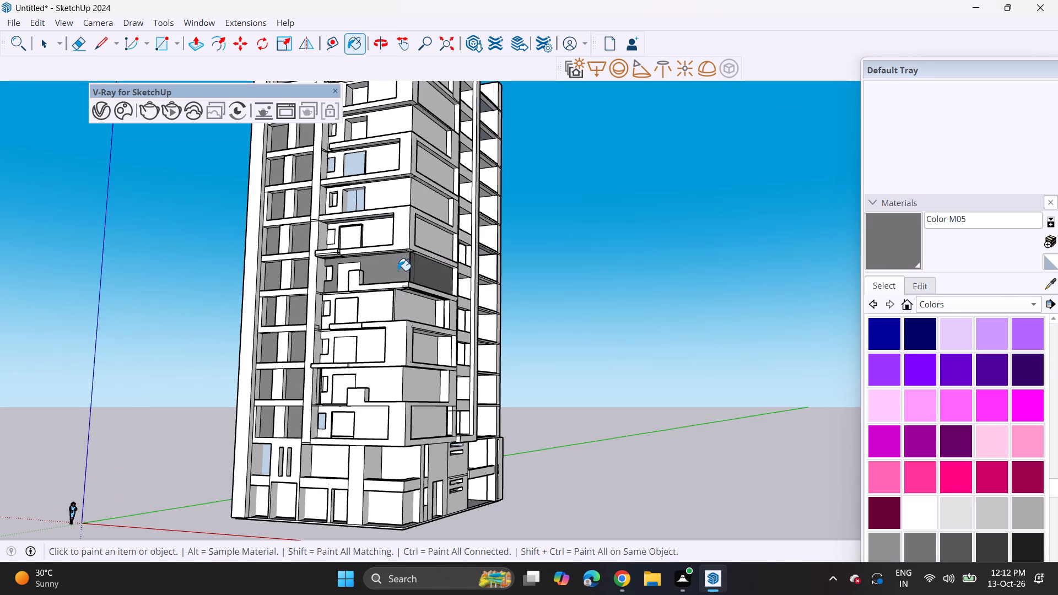
click(383, 313)
click(407, 318)
Paint the side walls of the lowest three storeys above the podium and the first and third storeys' front walls with Color M05.
drag(427, 339, 427, 344)
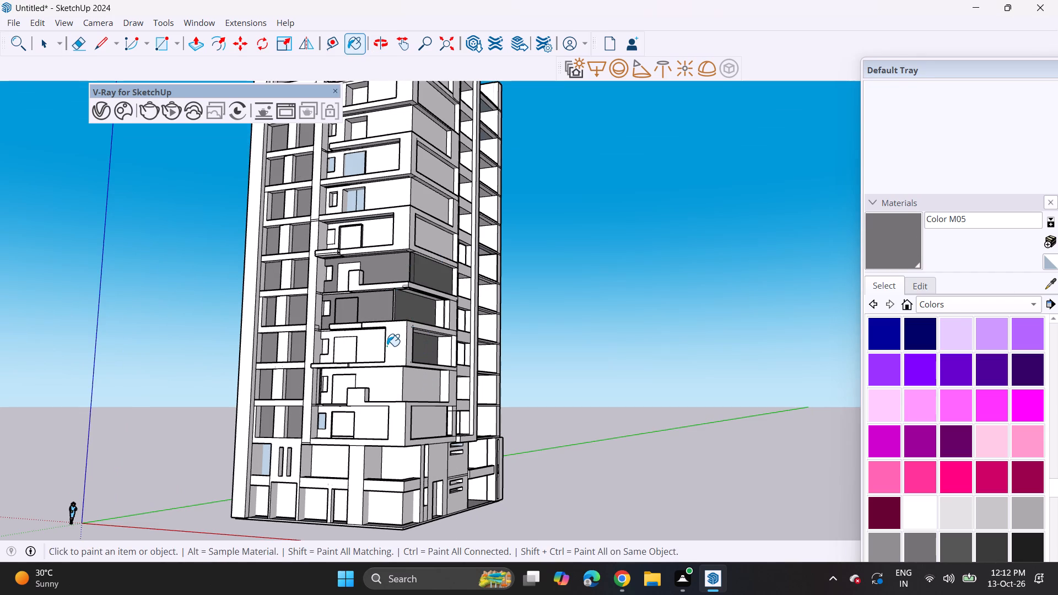
click(387, 346)
key(ctrl+z)
click(371, 344)
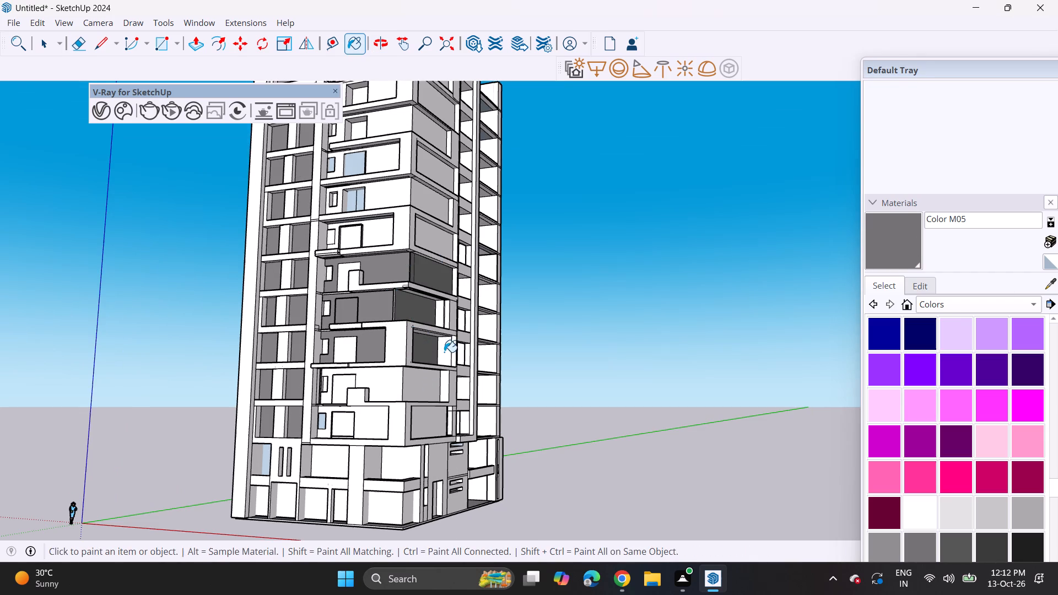
click(441, 351)
click(427, 387)
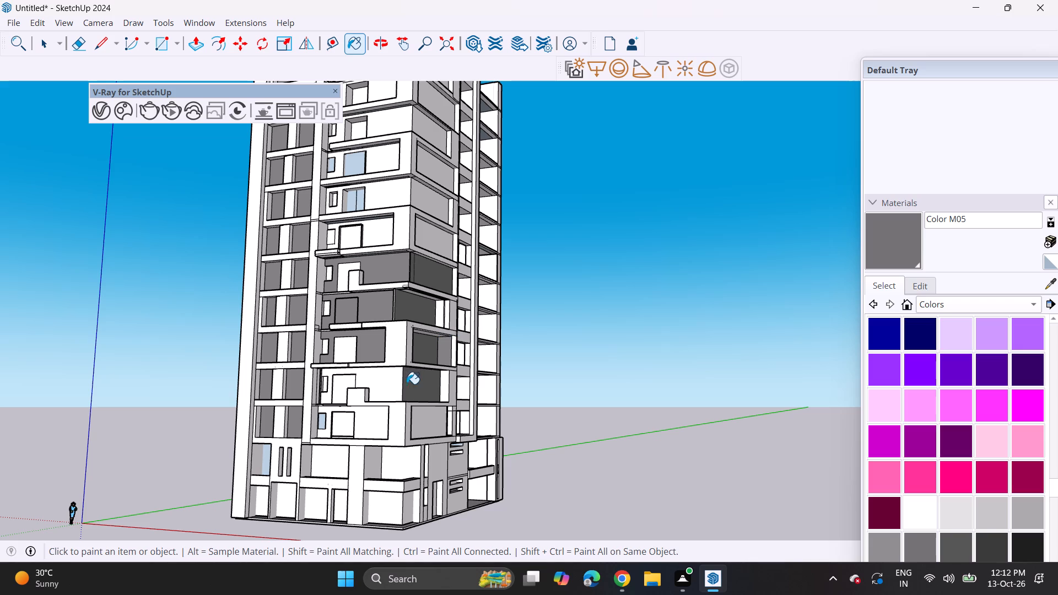
drag(397, 385, 402, 390)
click(442, 388)
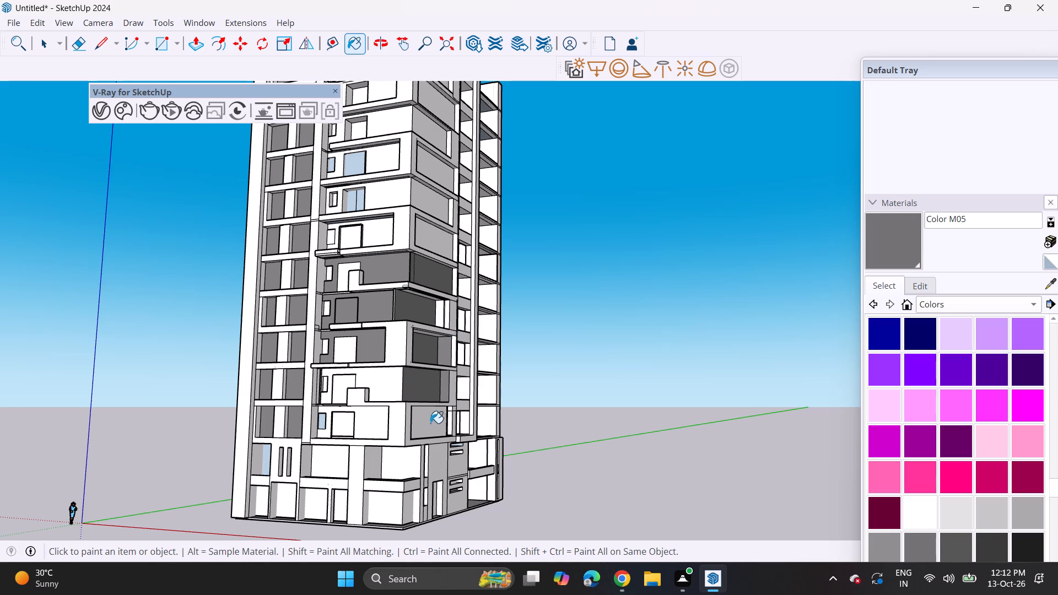
click(428, 428)
click(367, 435)
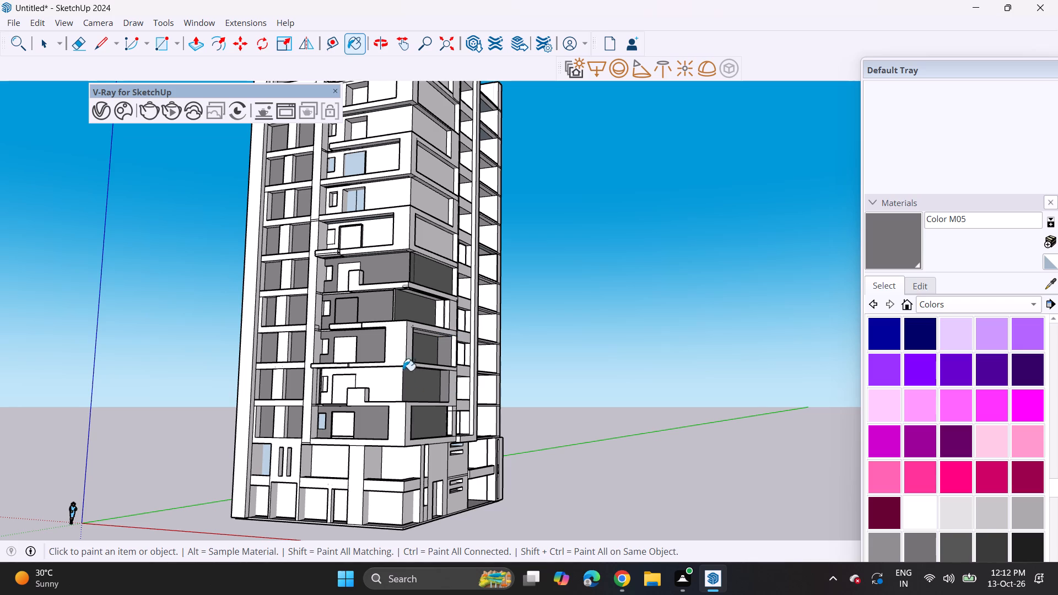
Paint the front and side walls of the sixth, seventh and eighth storeys above the podium with Color M05.
click(433, 241)
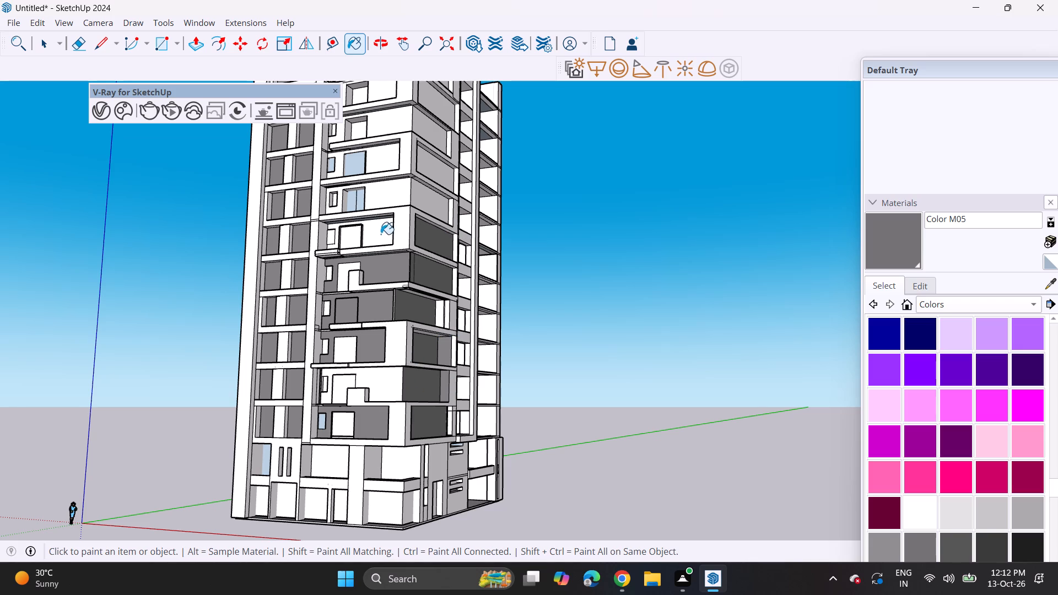
click(381, 234)
click(393, 203)
click(418, 207)
click(428, 165)
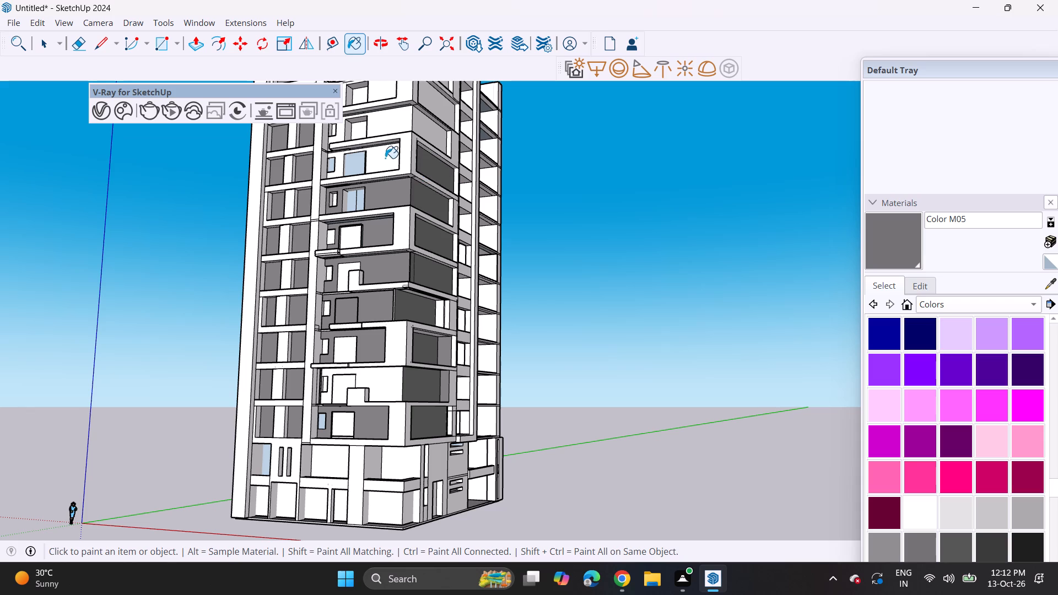
click(385, 158)
Paint the front and side walls of the top four storeys with Color M05, leaving the ledges and frames white.
middle_drag(390, 157, 402, 318)
click(425, 285)
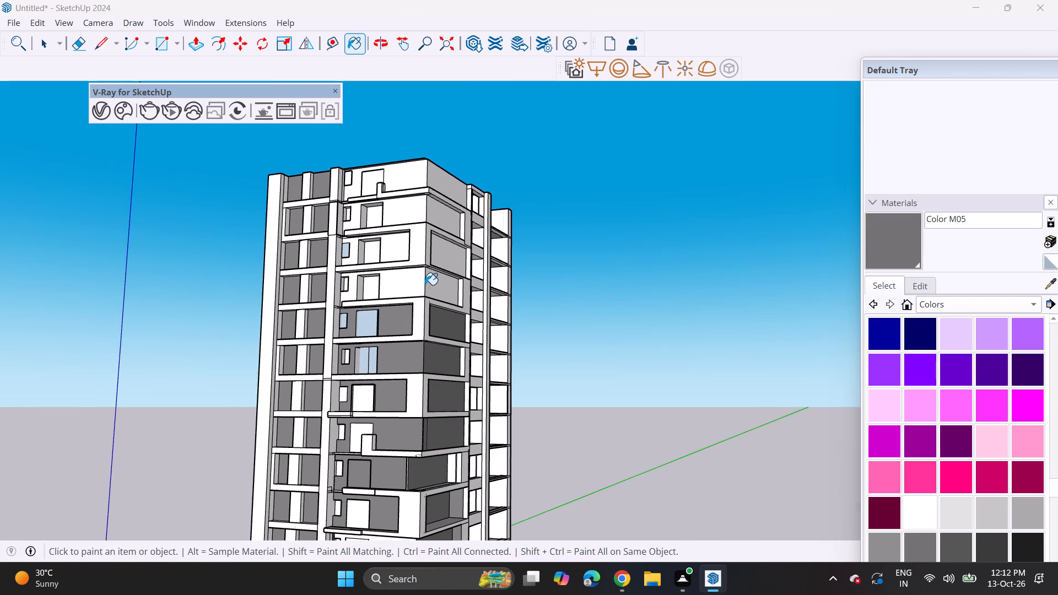
click(415, 279)
click(447, 281)
click(441, 256)
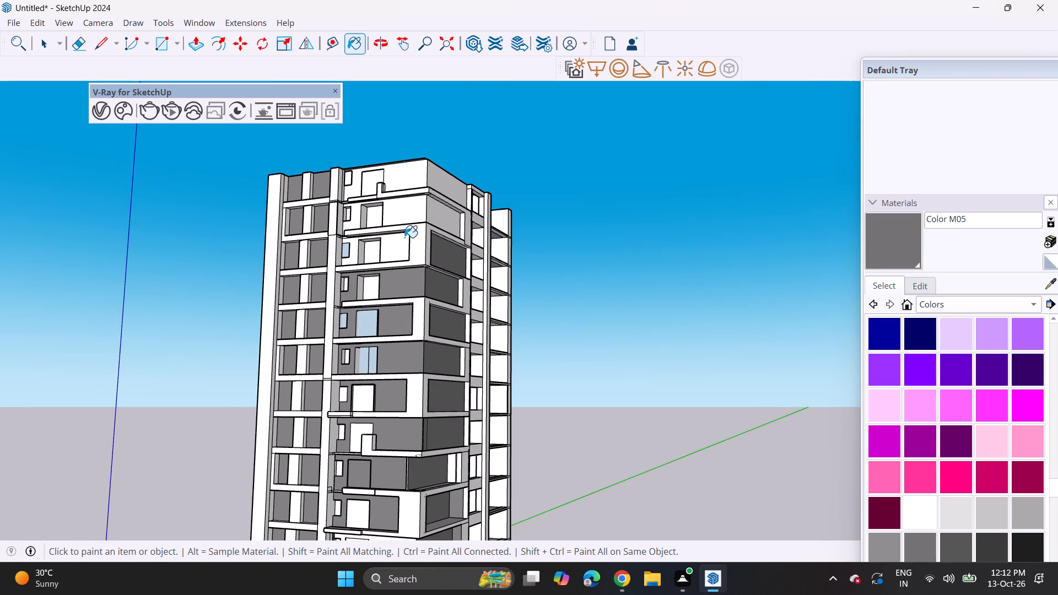
click(395, 239)
click(401, 225)
click(440, 213)
click(421, 213)
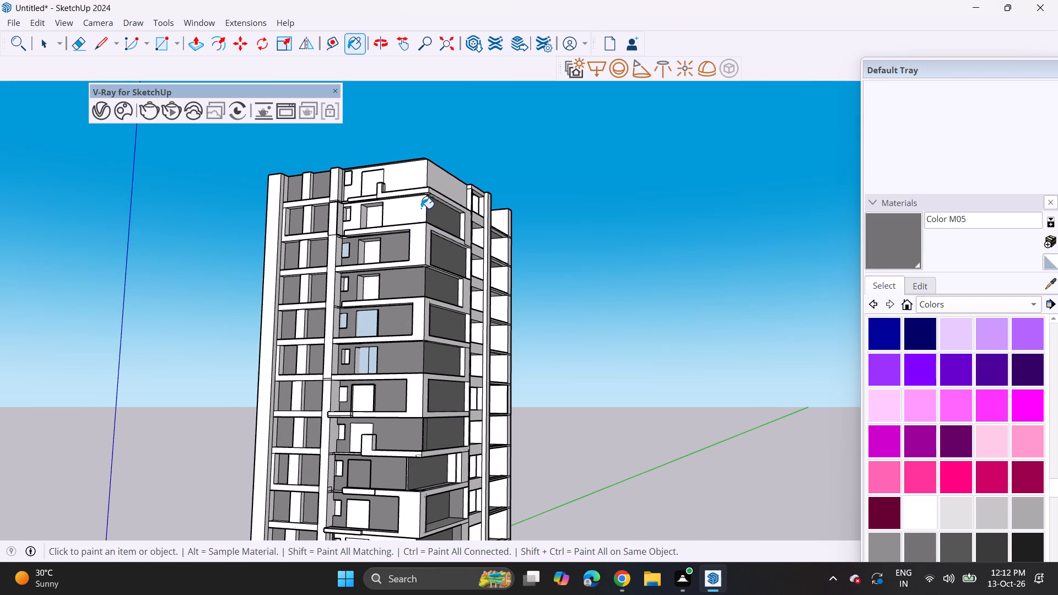
click(417, 184)
click(433, 181)
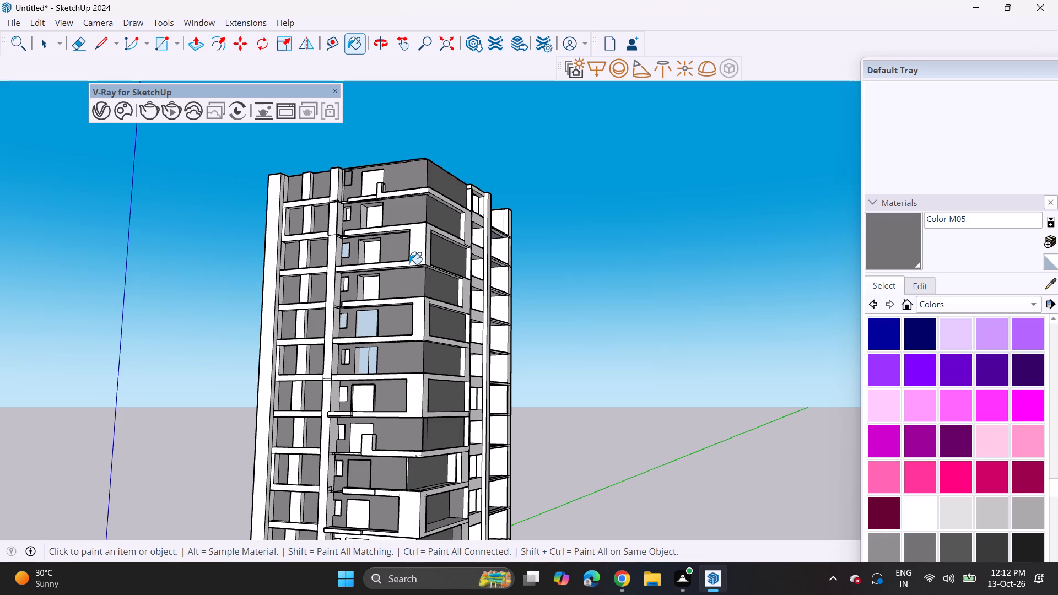
Paint the front wall of the second storey above the podium, behind the parapet block, with Color M05.
scroll(408, 264, down, 4)
shift+middle_drag(407, 353, 363, 272)
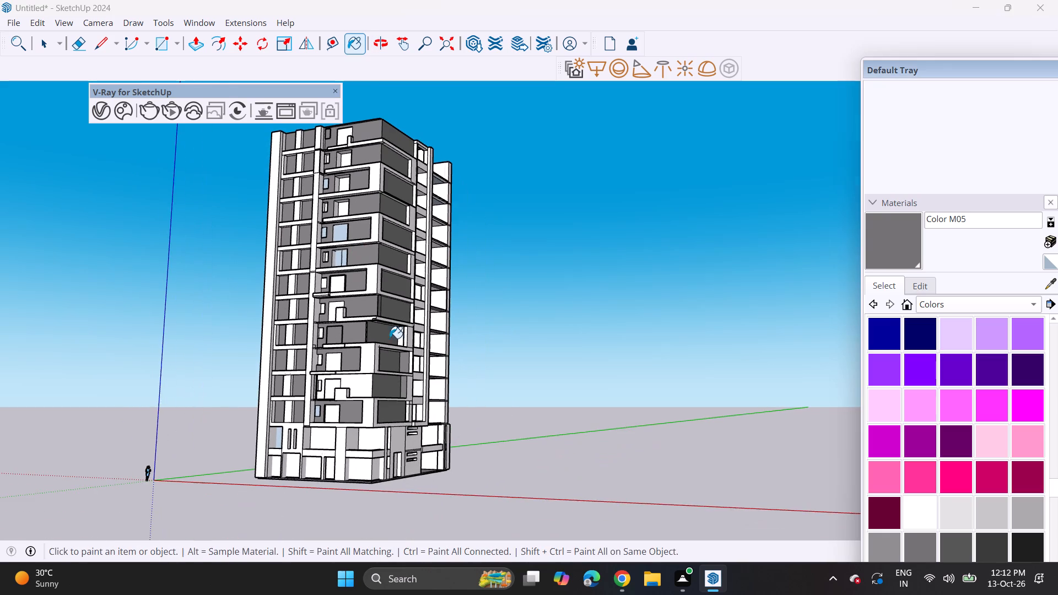
click(357, 386)
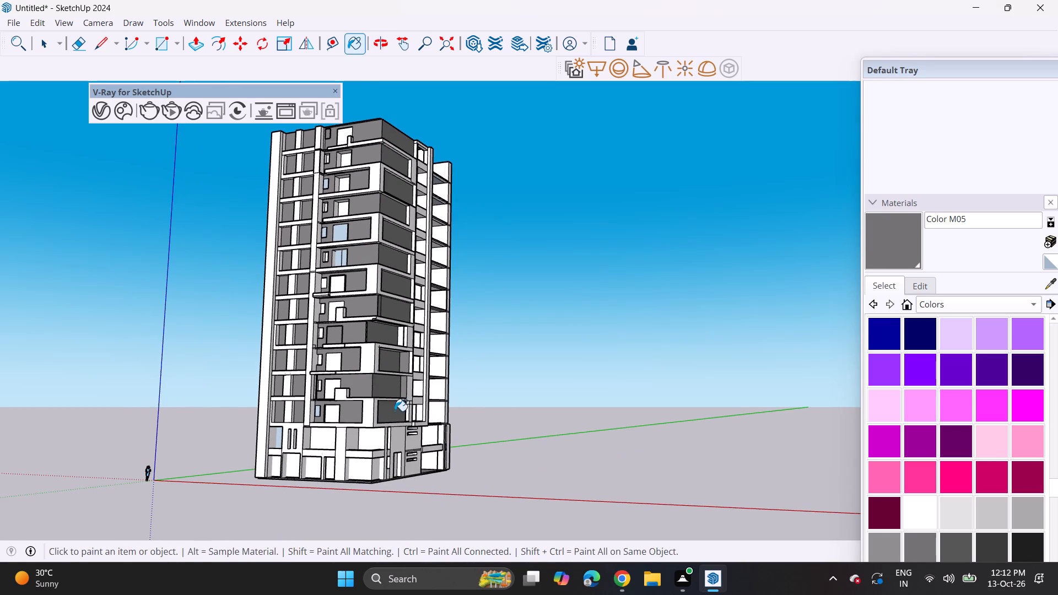
Paint the narrow unpainted wall strips at the far end of the lower storeys' side recesses with Color M05.
scroll(379, 420, up, 12)
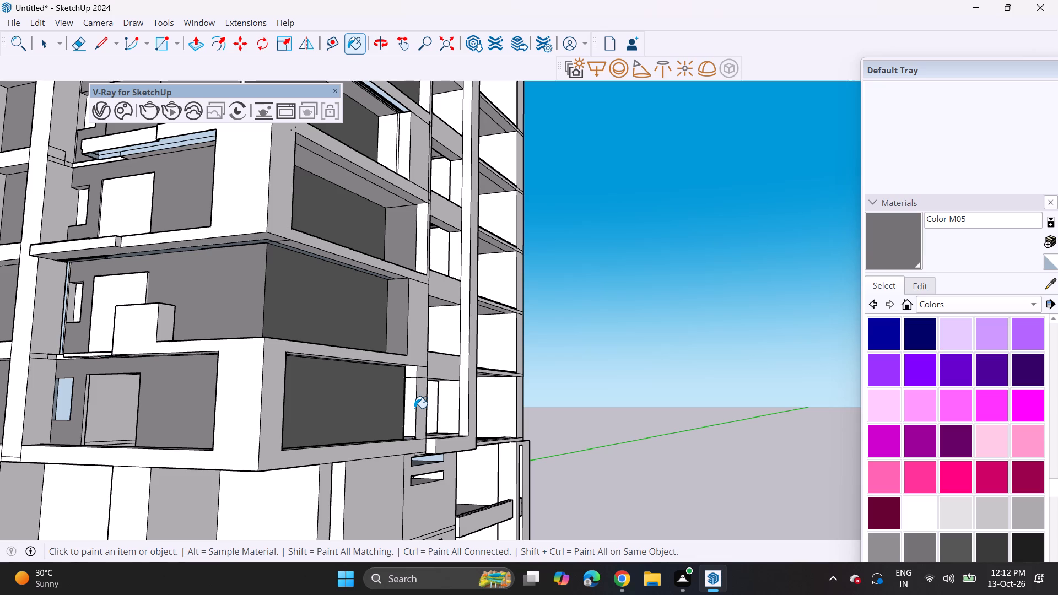
click(414, 408)
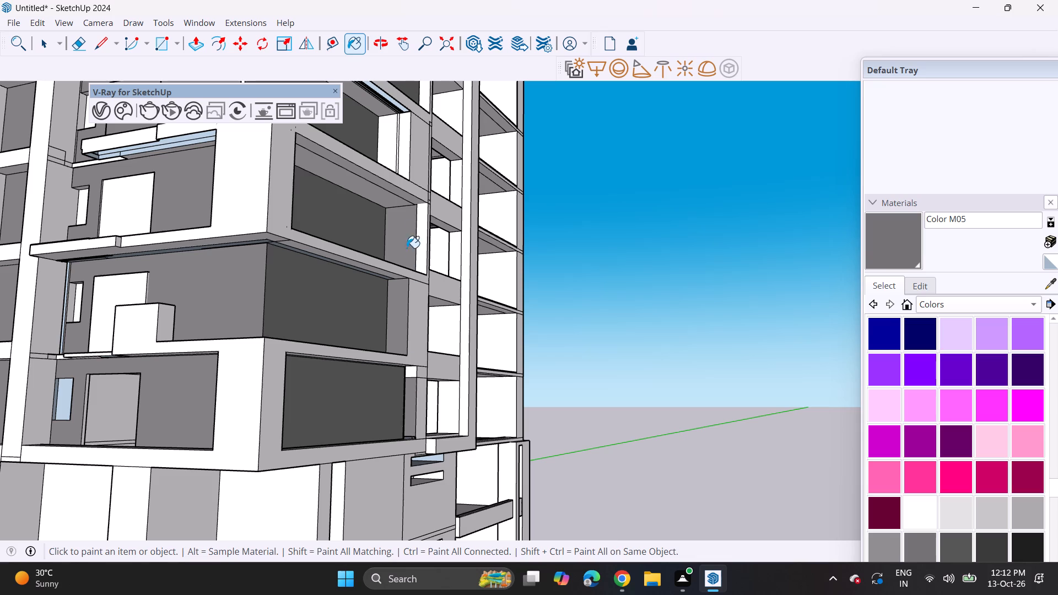
click(406, 148)
click(385, 146)
scroll(376, 165, down, 3)
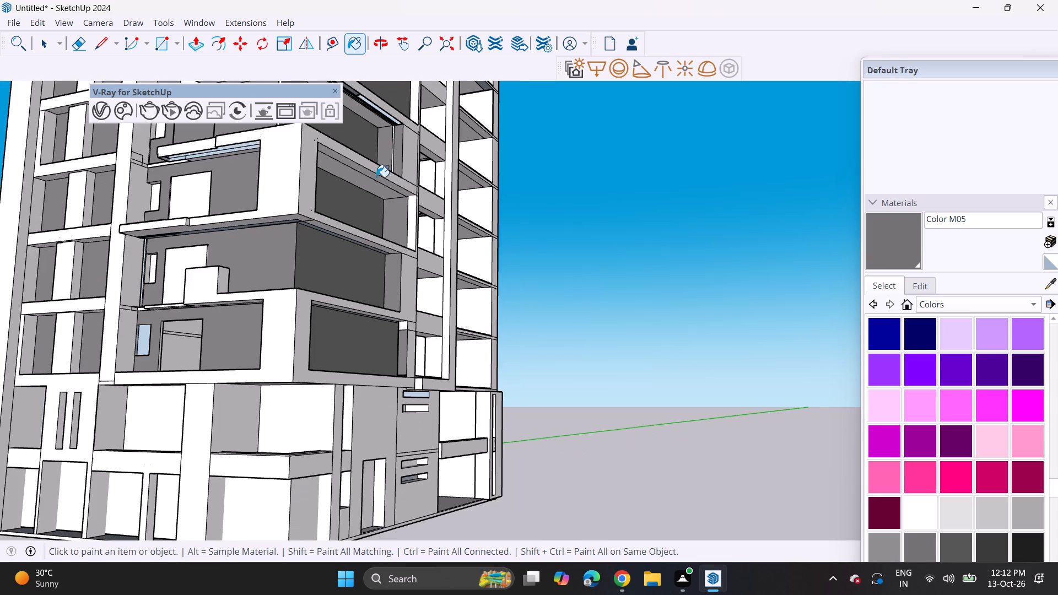
scroll(384, 198, down, 1)
click(409, 224)
Paint the narrow end faces of the side wall recesses on the upper storeys with Color M05.
middle_drag(370, 230, 392, 347)
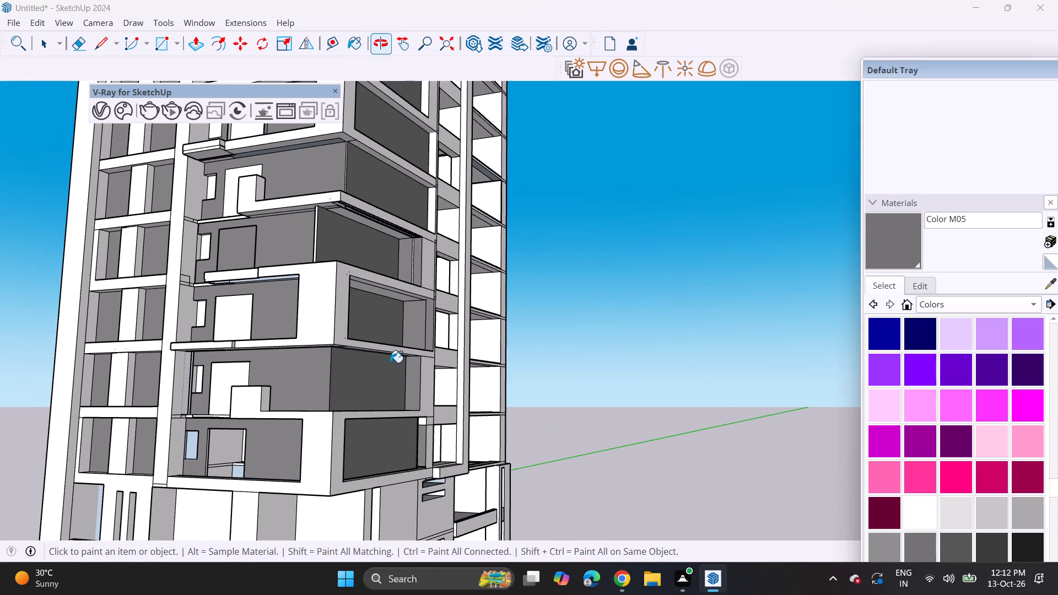
shift+middle_drag(250, 224, 251, 431)
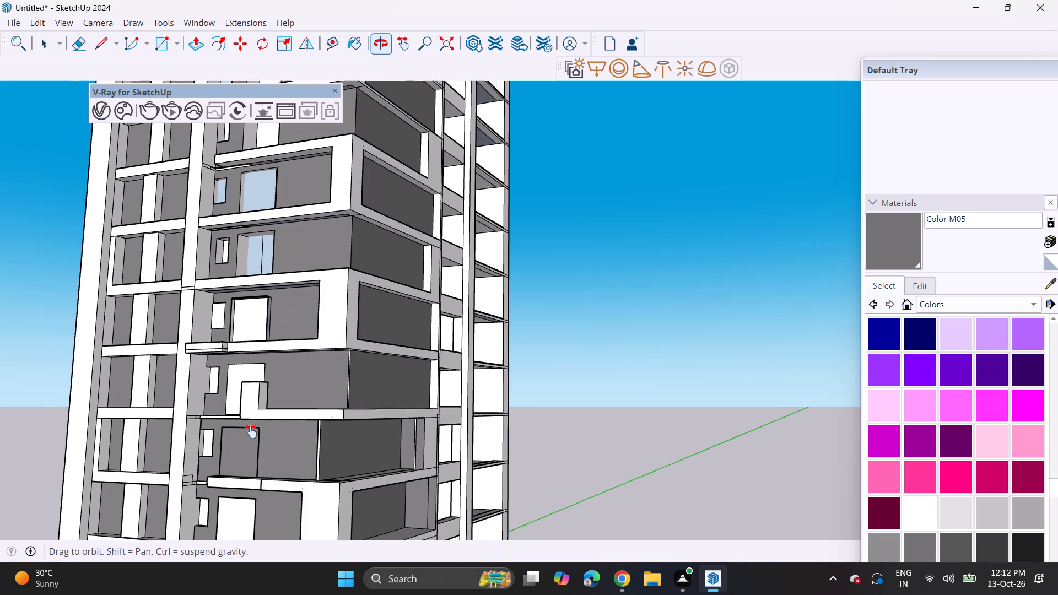
shift+middle_drag(251, 431, 204, 518)
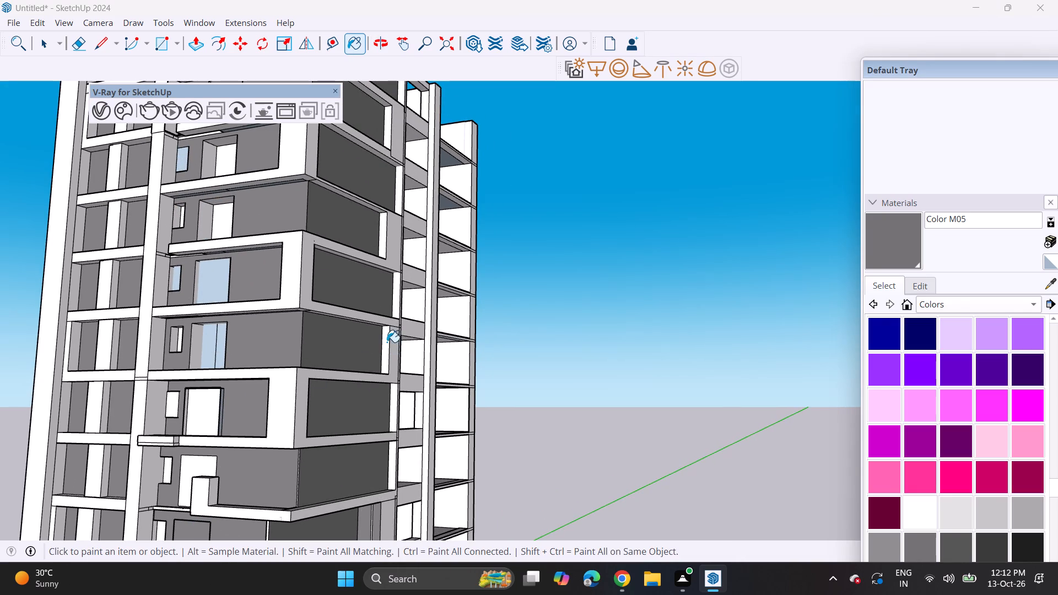
click(387, 342)
click(396, 295)
click(381, 232)
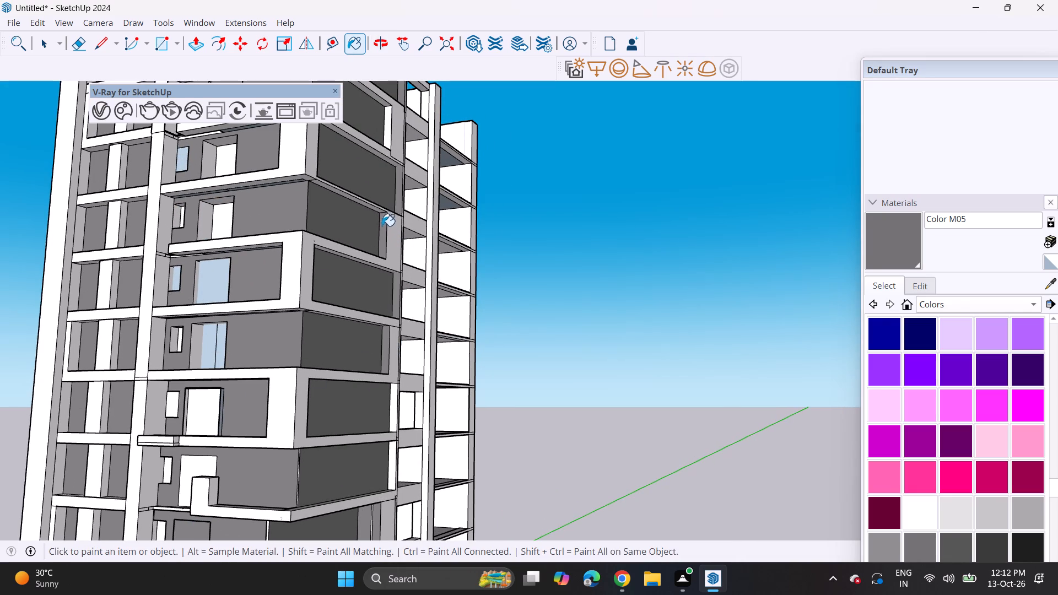
click(386, 129)
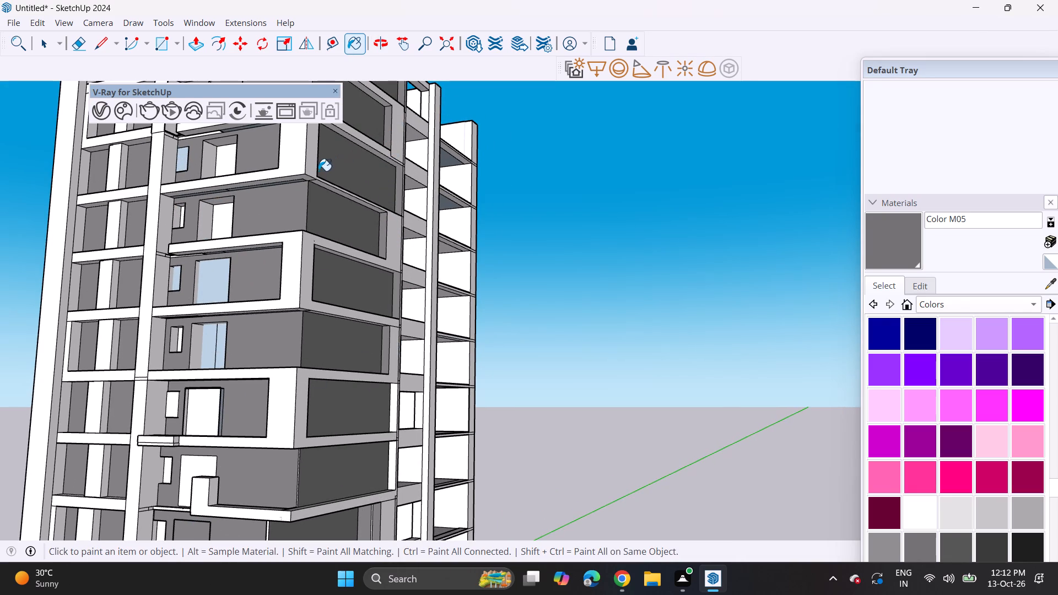
Erase the stray edge between the frame band and the wall strip below it on the side facade.
scroll(218, 289, down, 7)
scroll(320, 348, up, 4)
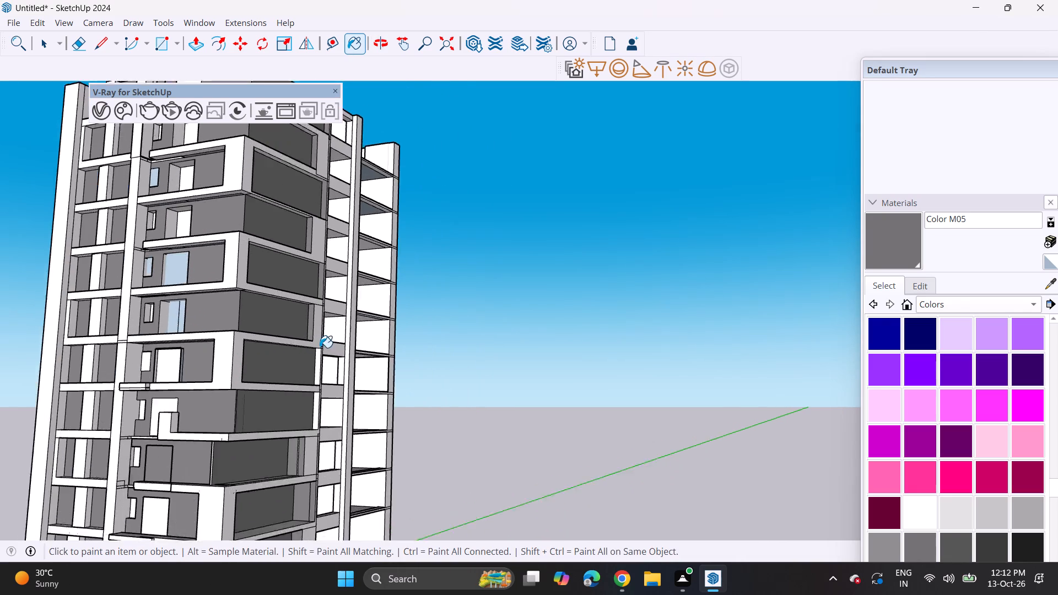
scroll(316, 356, up, 2)
middle_drag(296, 366, 62, 455)
scroll(63, 455, up, 1)
scroll(455, 259, up, 7)
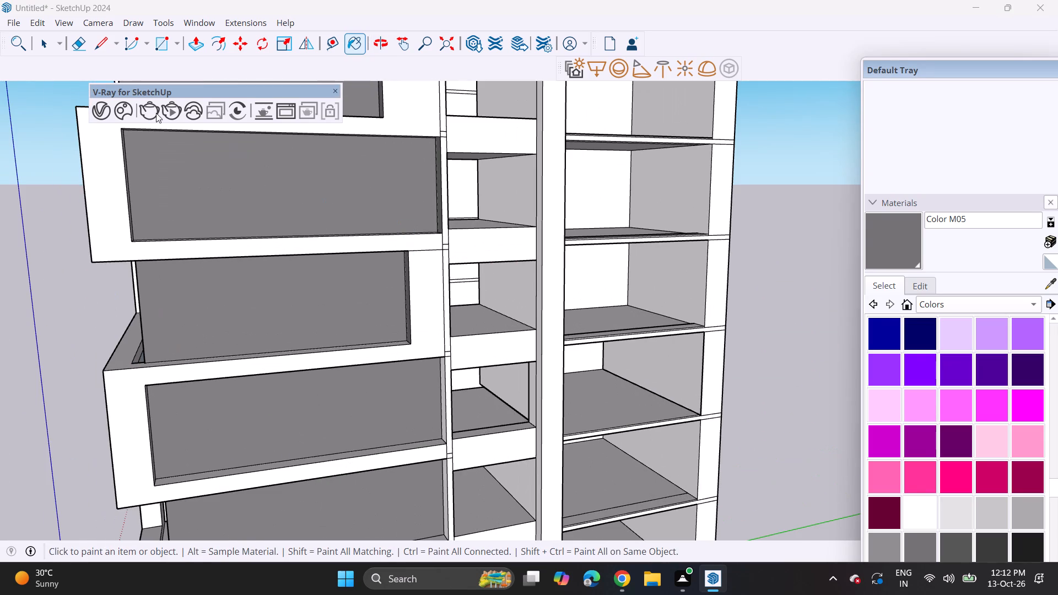
click(80, 50)
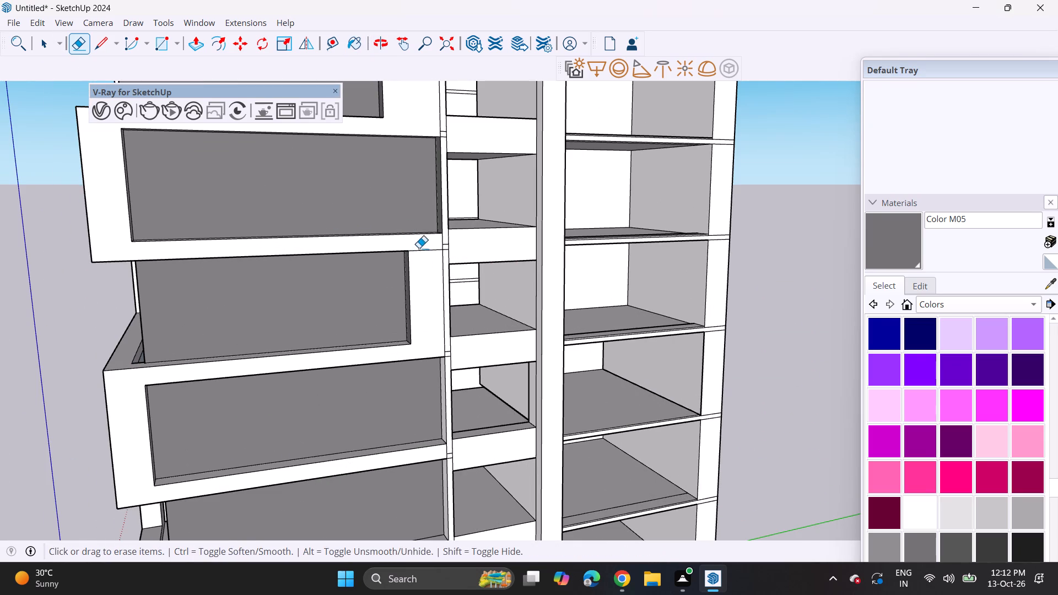
drag(419, 248, 424, 285)
Paint the inner end walls of the far open bays on the side facade's upper storeys with Color M05.
scroll(438, 382, down, 8)
middle_drag(334, 516, 407, 439)
scroll(411, 442, down, 3)
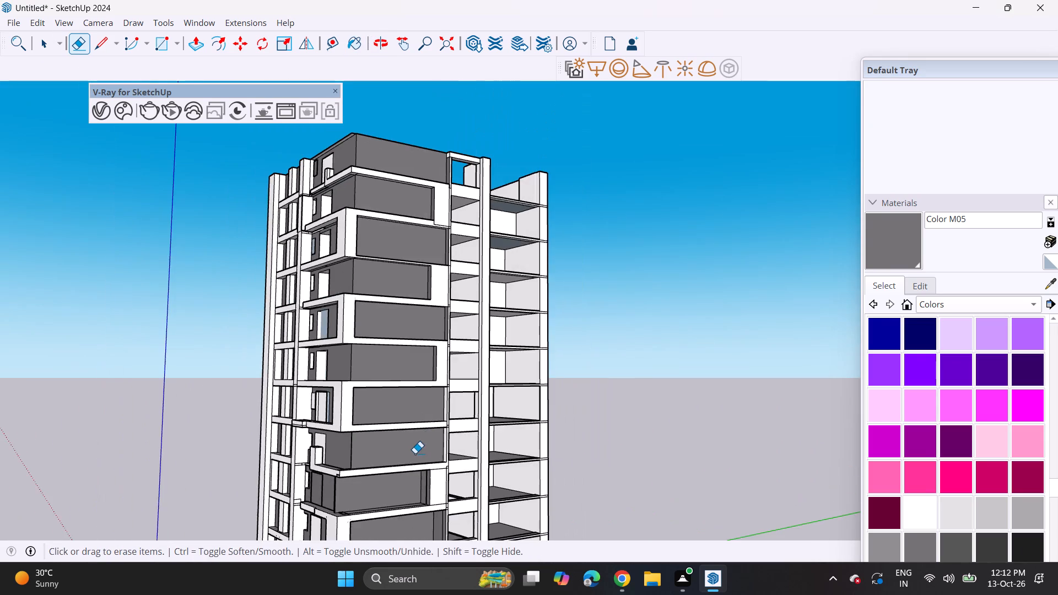
shift+middle_drag(413, 464, 435, 392)
middle_click(542, 369)
middle_drag(498, 388, 593, 351)
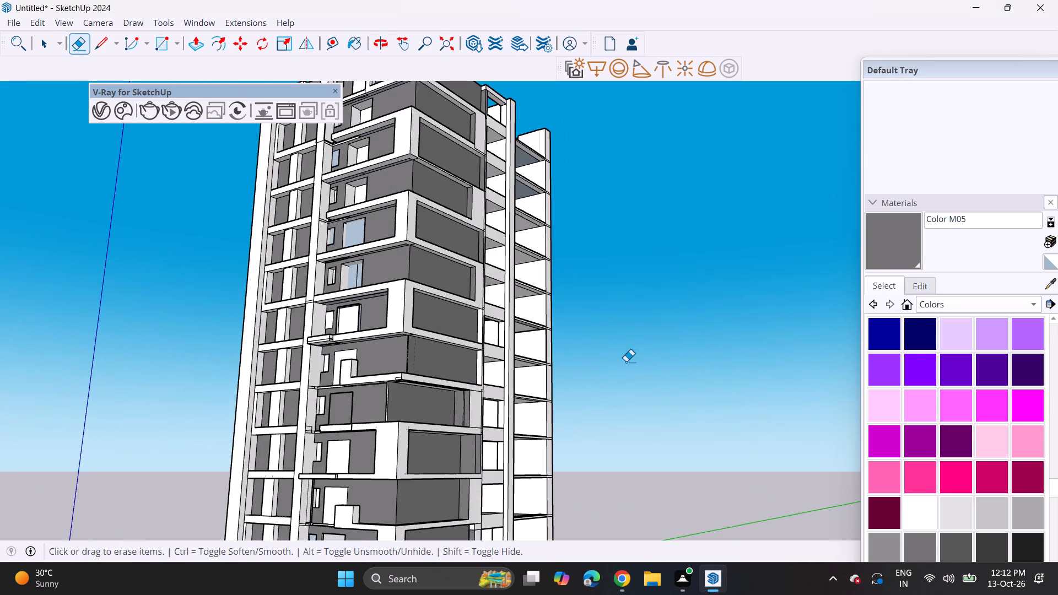
drag(897, 242, 890, 246)
click(541, 170)
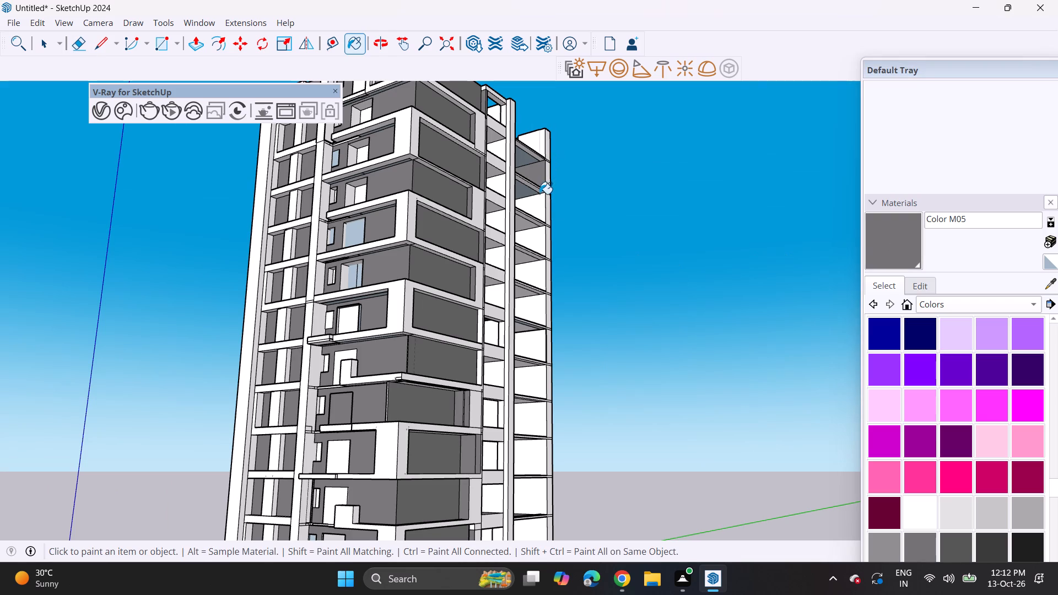
click(533, 208)
click(532, 250)
click(538, 245)
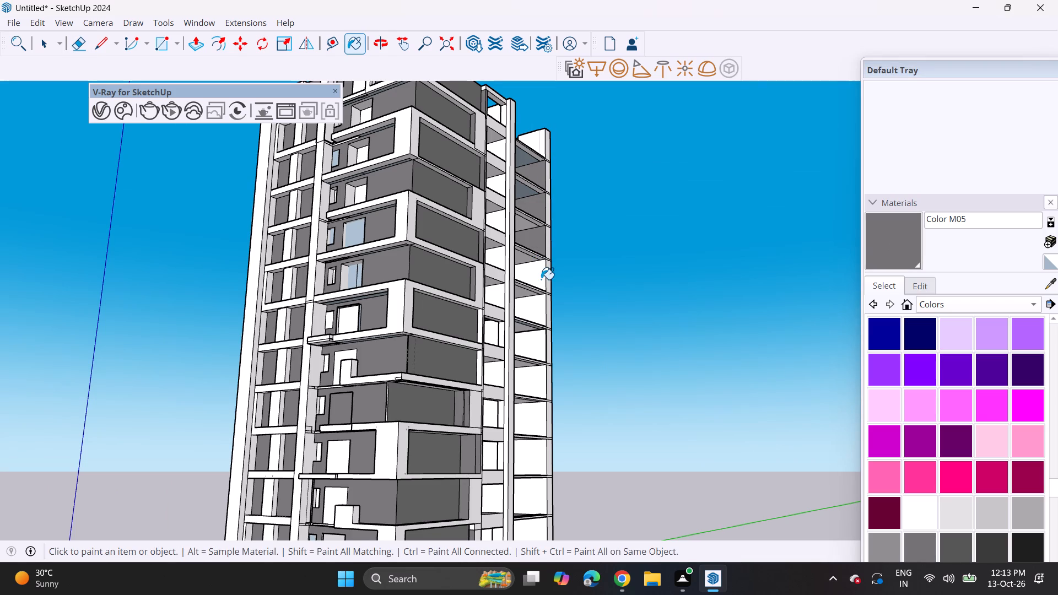
click(541, 283)
click(539, 310)
click(532, 345)
click(535, 397)
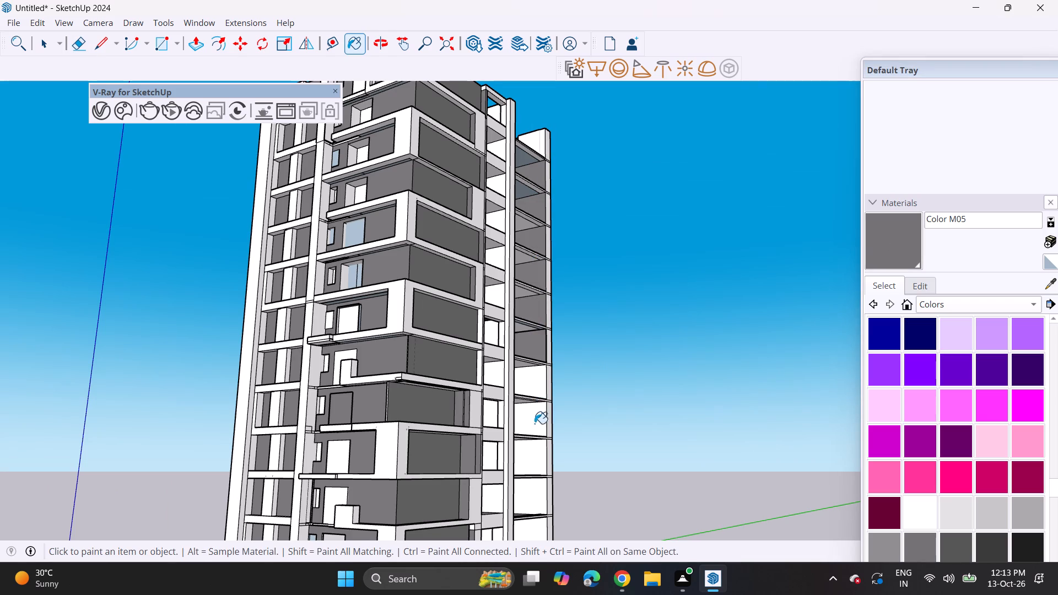
drag(535, 383, 535, 393)
Paint the end walls of the far open side bays on the podium and the lower storeys with Color M05.
middle_drag(520, 346, 535, 467)
shift+middle_drag(543, 480, 529, 215)
middle_drag(528, 156, 536, 312)
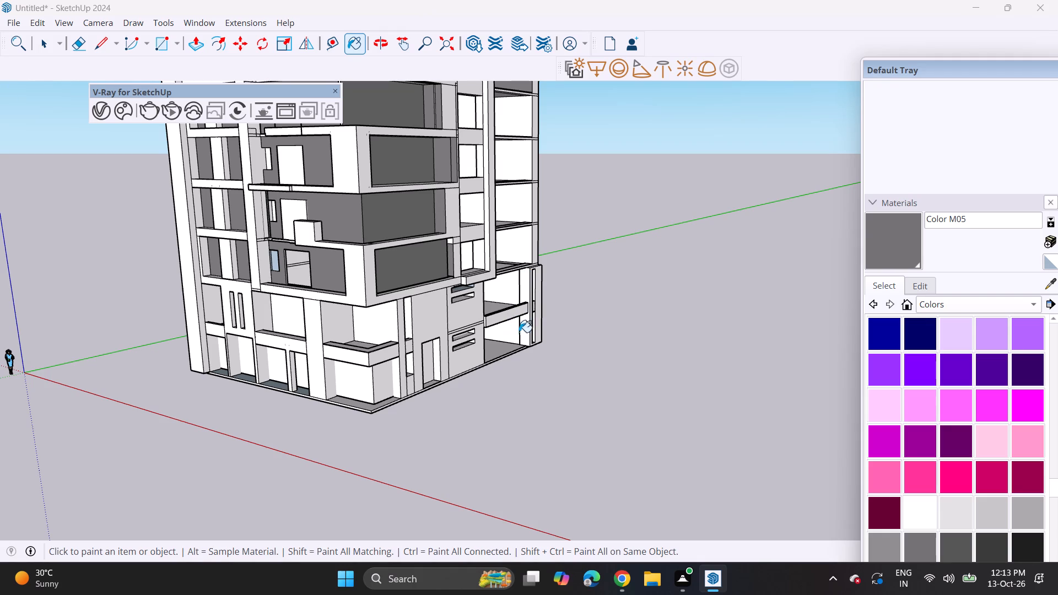
click(511, 333)
click(509, 303)
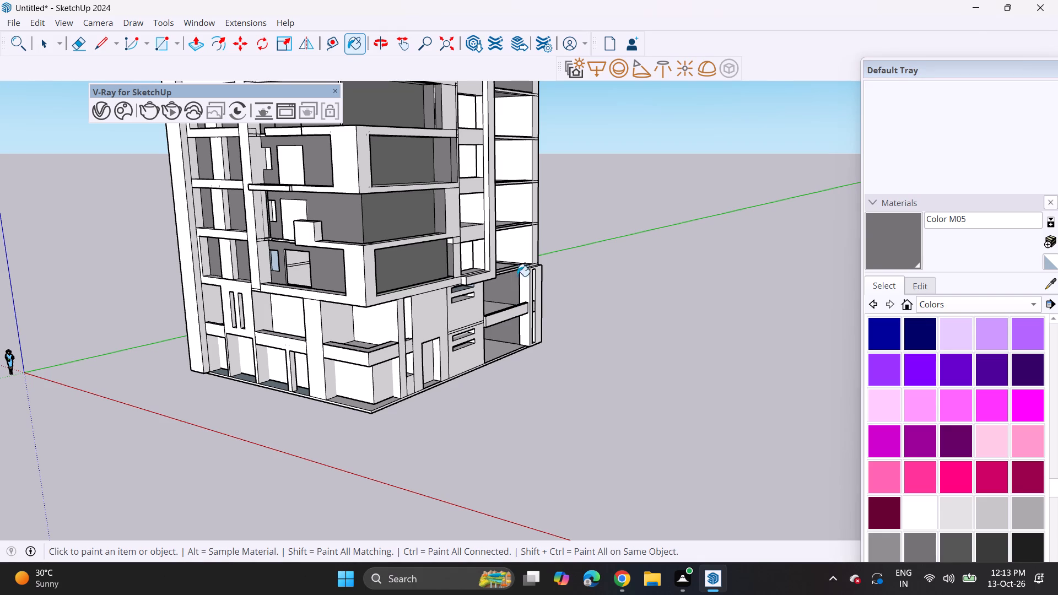
click(510, 245)
click(510, 209)
click(515, 152)
click(515, 111)
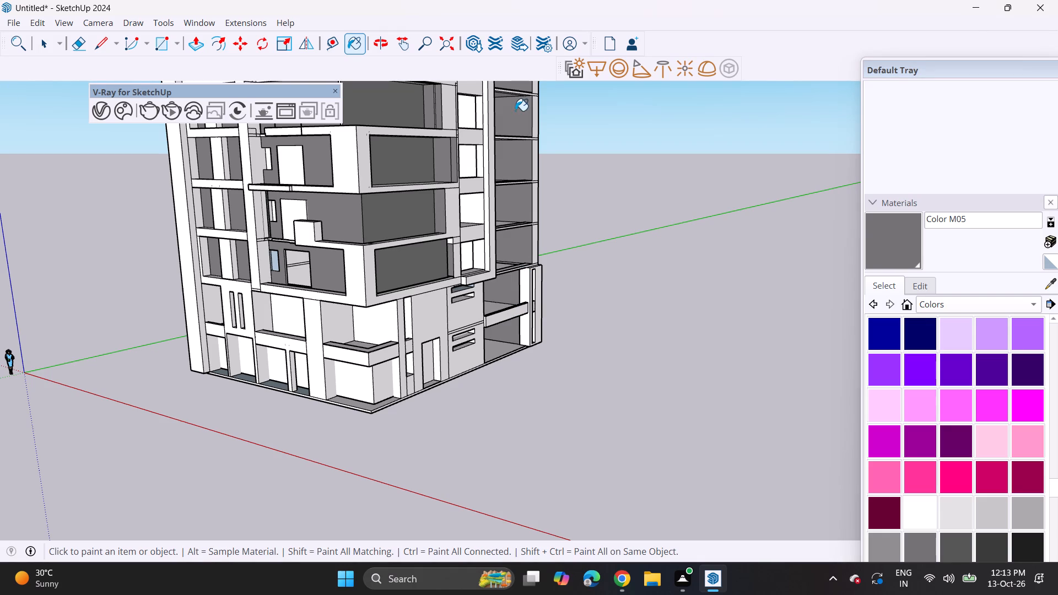
Paint the end walls of the narrow middle bays on the side facade's lower storeys with Color M05.
shift+middle_drag(516, 117, 518, 280)
scroll(490, 334, down, 3)
middle_drag(469, 391, 448, 300)
scroll(447, 287, down, 2)
scroll(485, 373, up, 5)
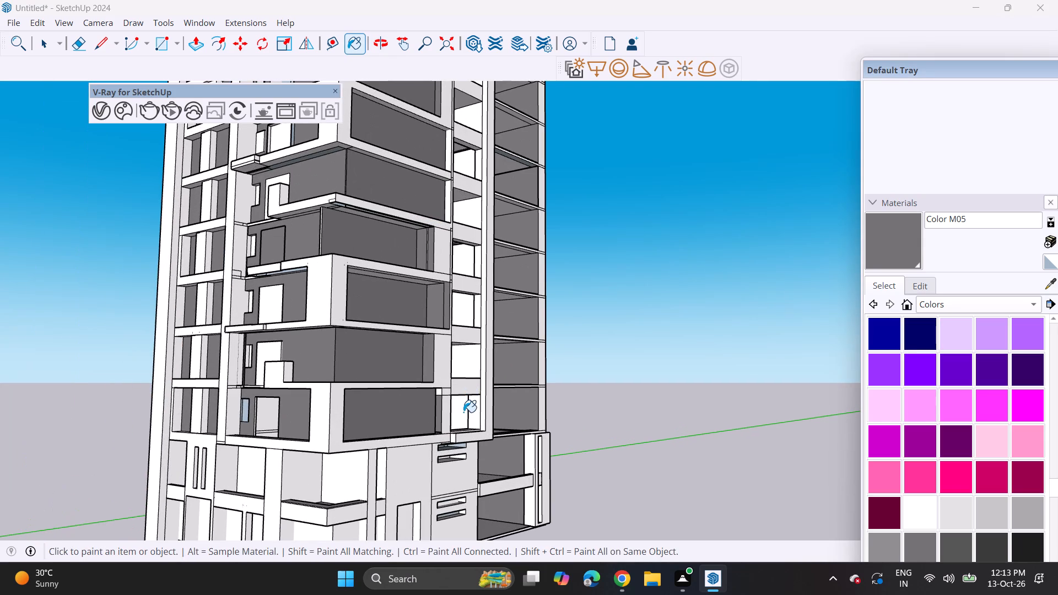
click(463, 412)
click(469, 423)
click(471, 369)
click(462, 313)
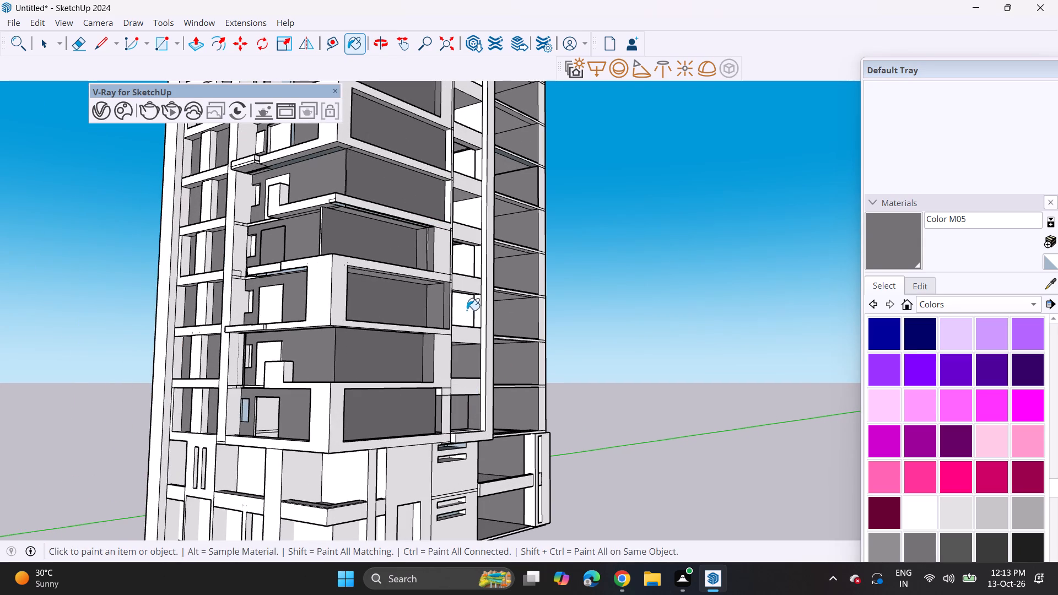
click(476, 302)
click(462, 267)
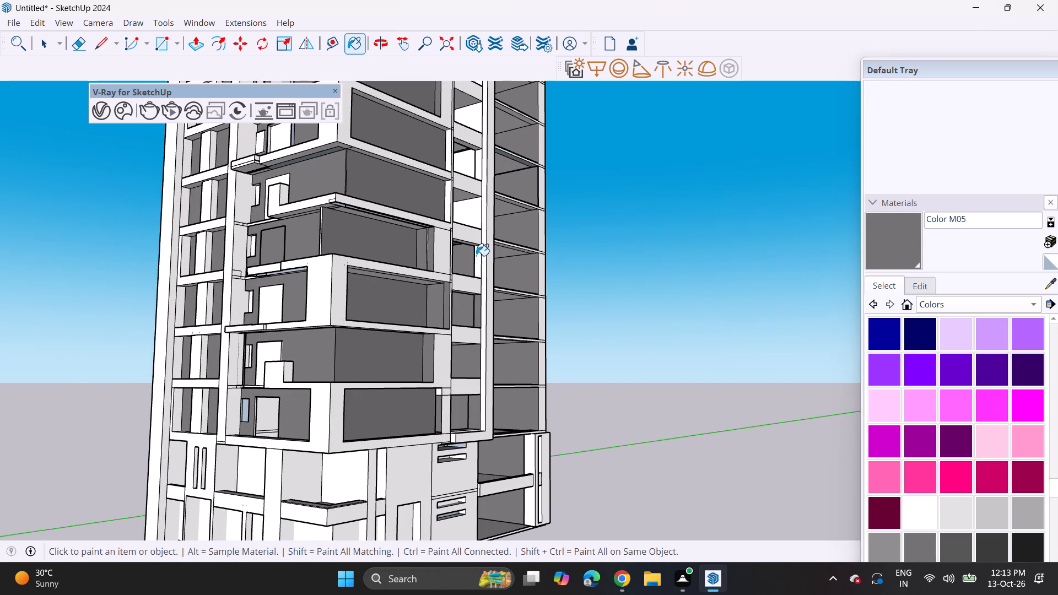
click(476, 256)
drag(483, 210, 480, 203)
click(478, 165)
click(472, 161)
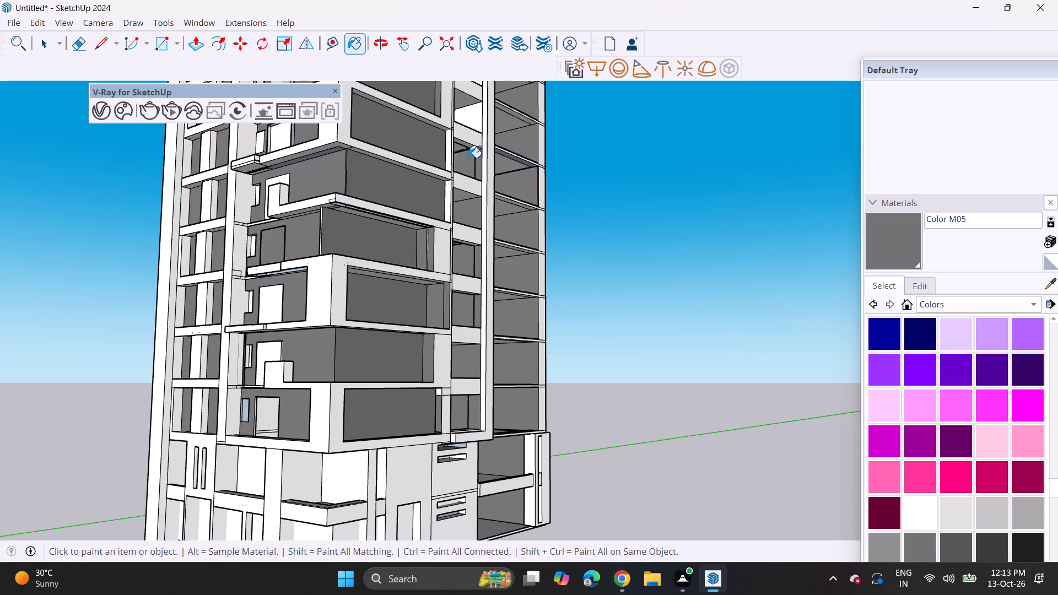
Continue Color M05 on the end walls of the narrow middle side bays up to the top storey.
shift+middle_drag(469, 160, 478, 298)
click(478, 252)
click(483, 212)
click(483, 169)
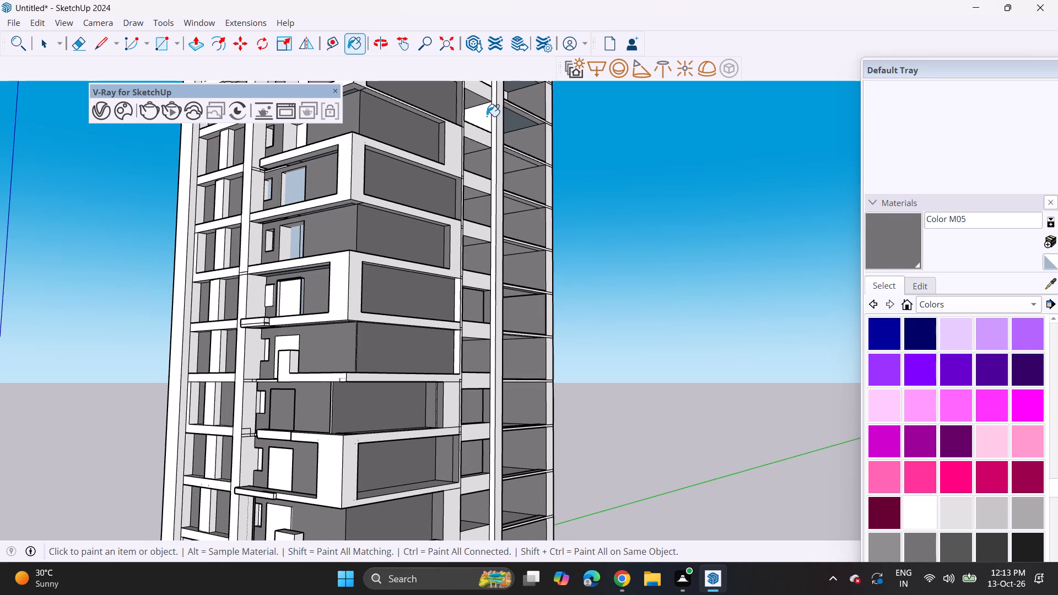
click(487, 116)
shift+middle_drag(487, 115, 484, 345)
drag(475, 302, 475, 296)
click(475, 244)
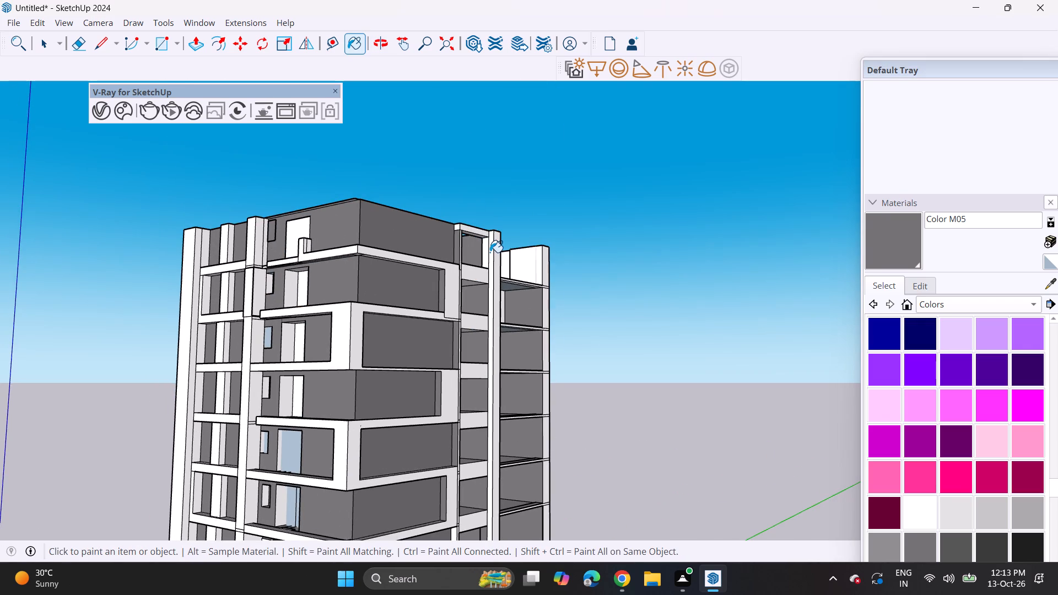
click(488, 248)
click(487, 252)
Paint the recessed front and corner walls on both levels of the podium with Color M05.
scroll(474, 266, down, 7)
shift+middle_drag(423, 403, 376, 271)
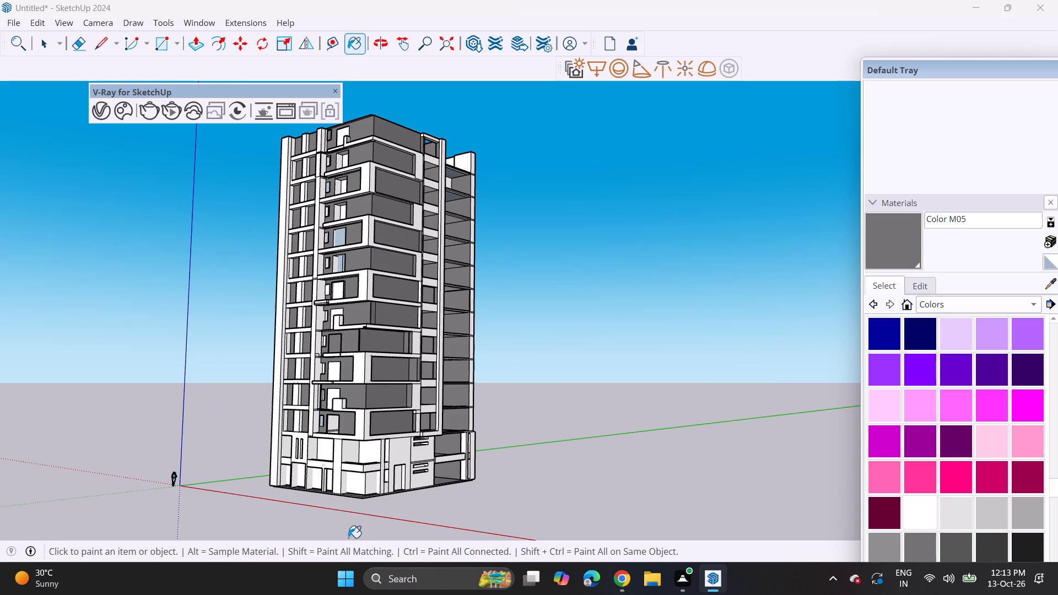
scroll(253, 412, up, 1)
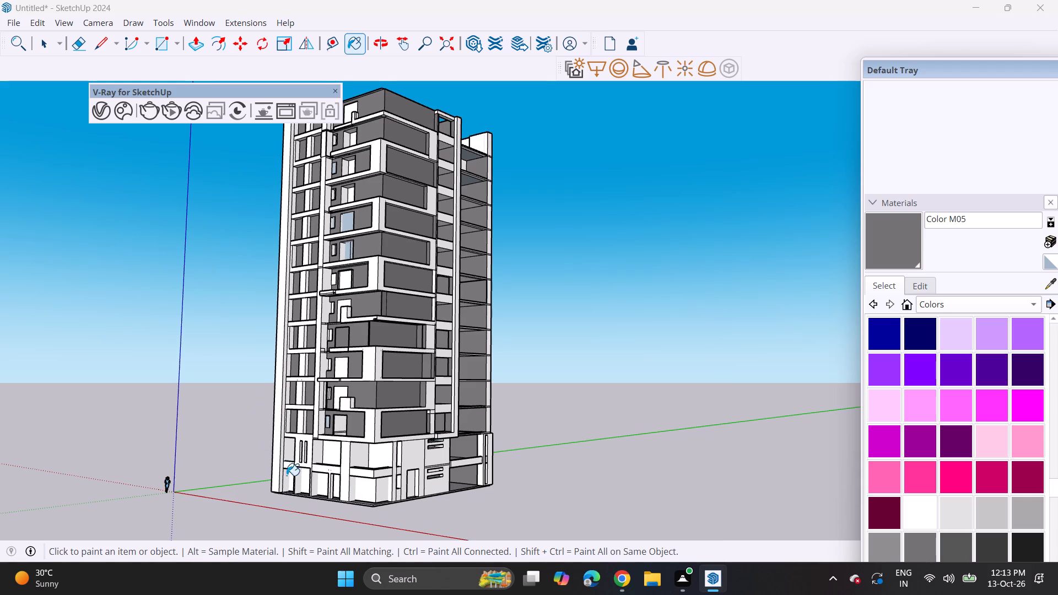
click(290, 450)
click(289, 482)
click(306, 485)
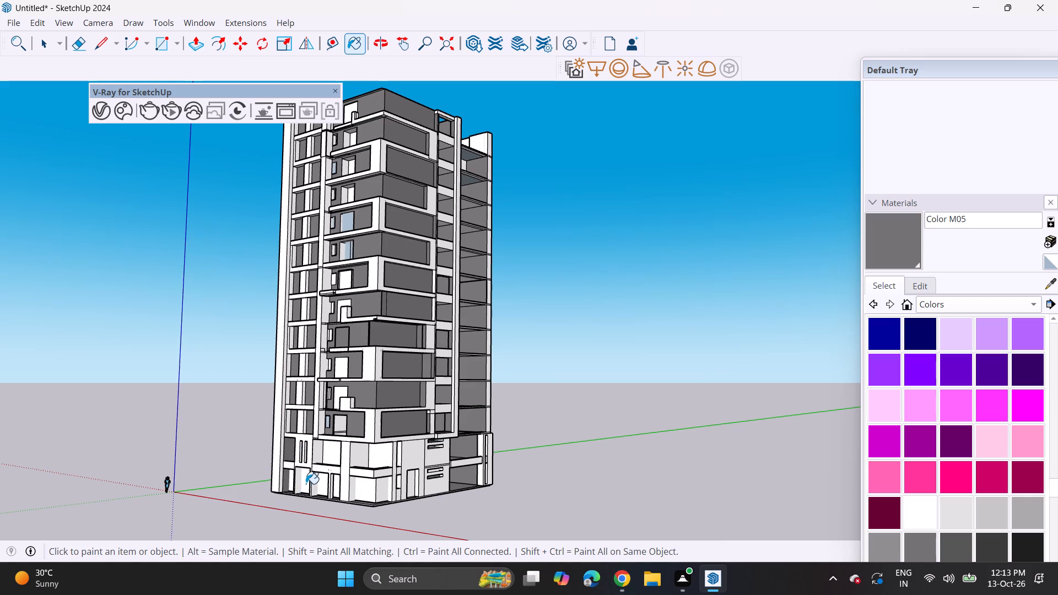
click(298, 477)
click(328, 461)
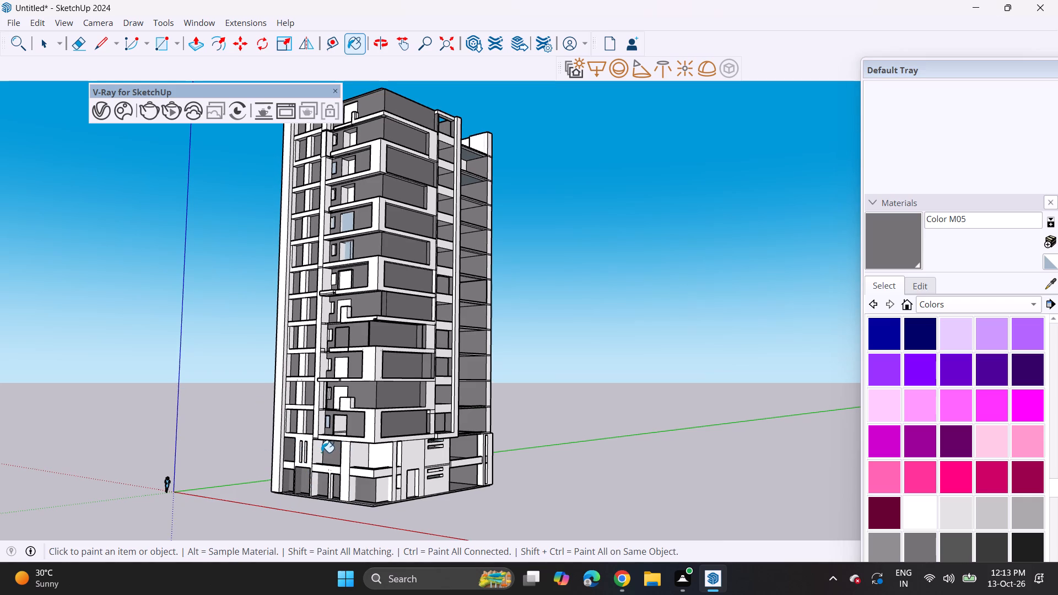
click(320, 454)
click(360, 459)
click(382, 458)
click(382, 490)
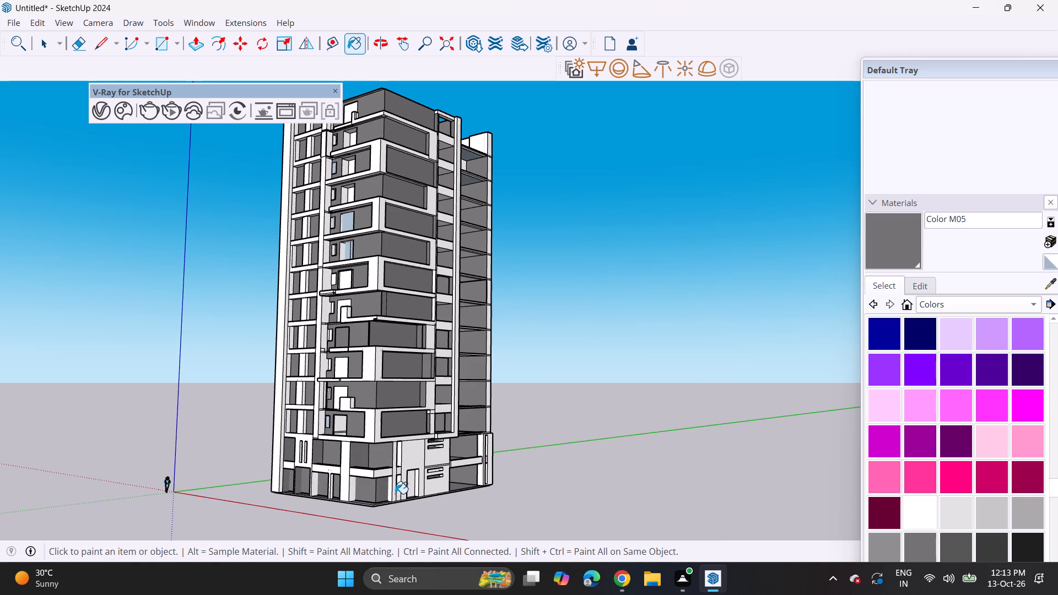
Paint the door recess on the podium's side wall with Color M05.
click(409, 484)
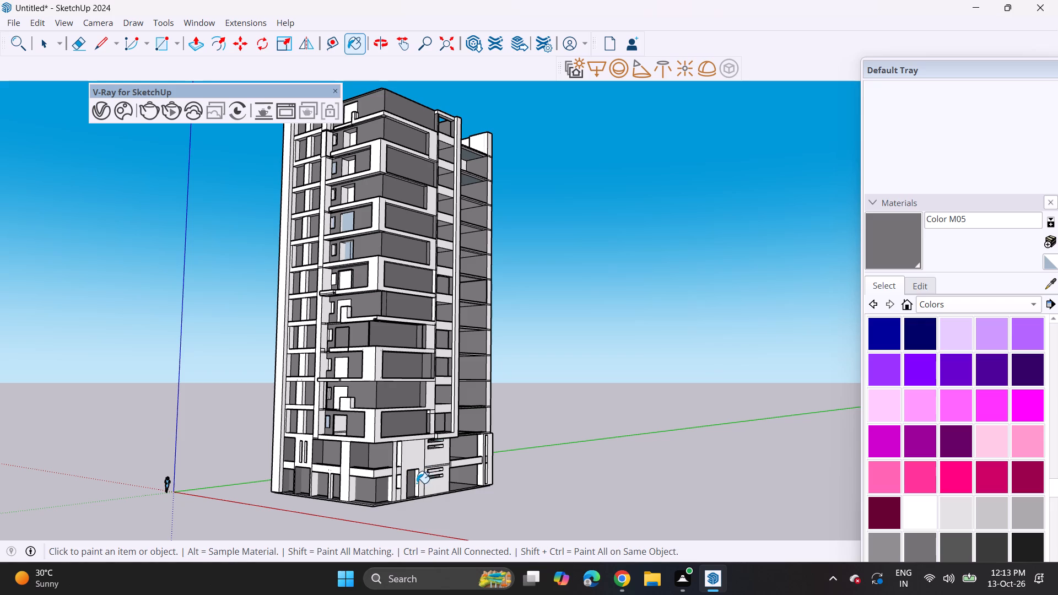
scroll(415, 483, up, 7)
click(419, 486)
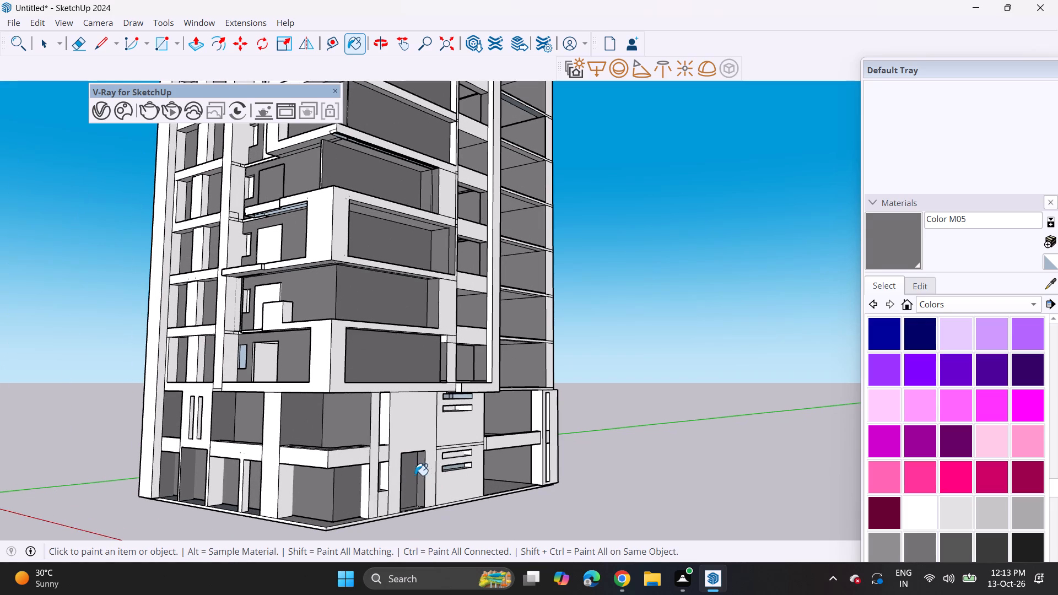
Paint the door and its reveal on the podium's side wall with Color M07.
scroll(905, 523, down, 2)
click(997, 480)
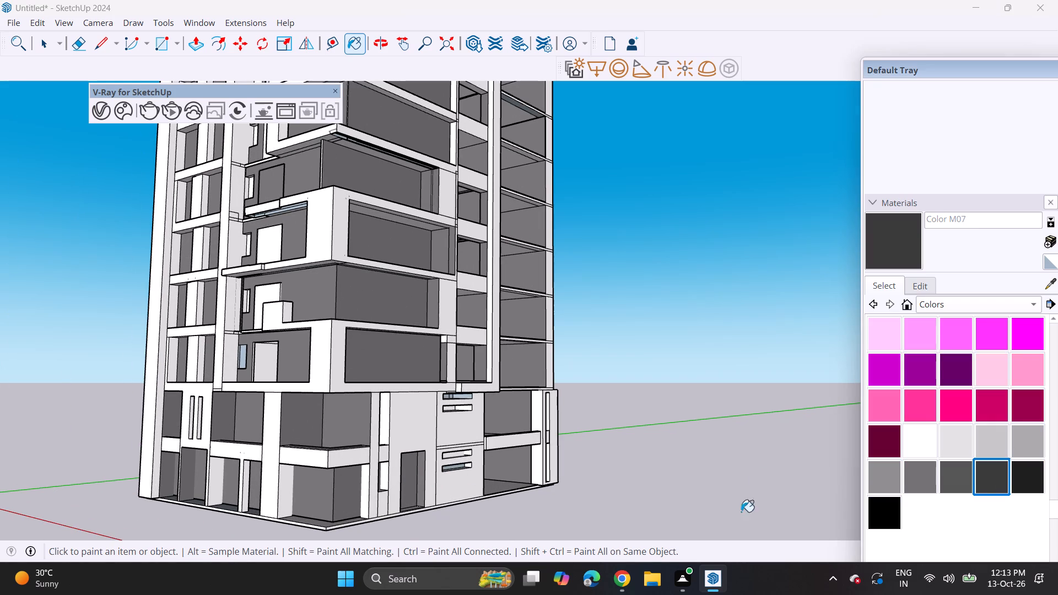
click(414, 477)
click(424, 470)
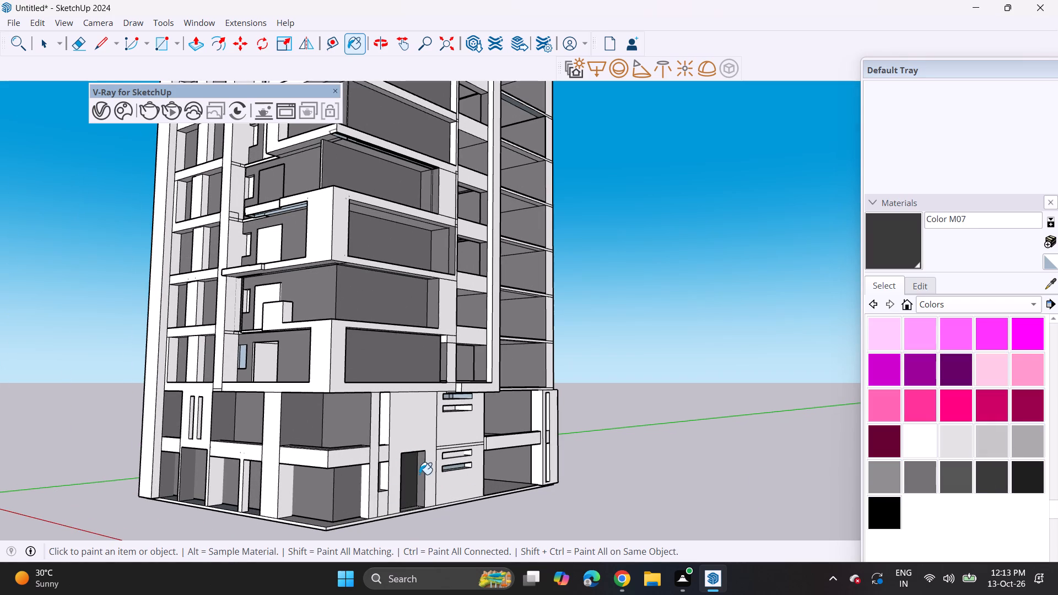
click(419, 474)
Paint the podium's corner walls and the recessed walls at the front's far end with Color M07 on both levels.
click(339, 492)
click(327, 492)
click(311, 438)
click(360, 438)
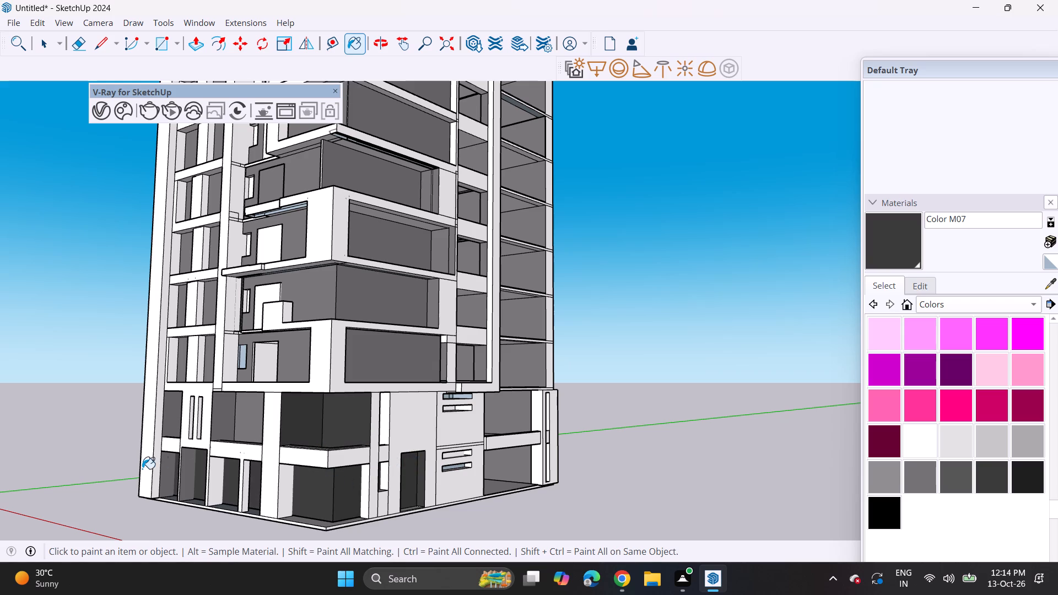
click(163, 482)
click(172, 429)
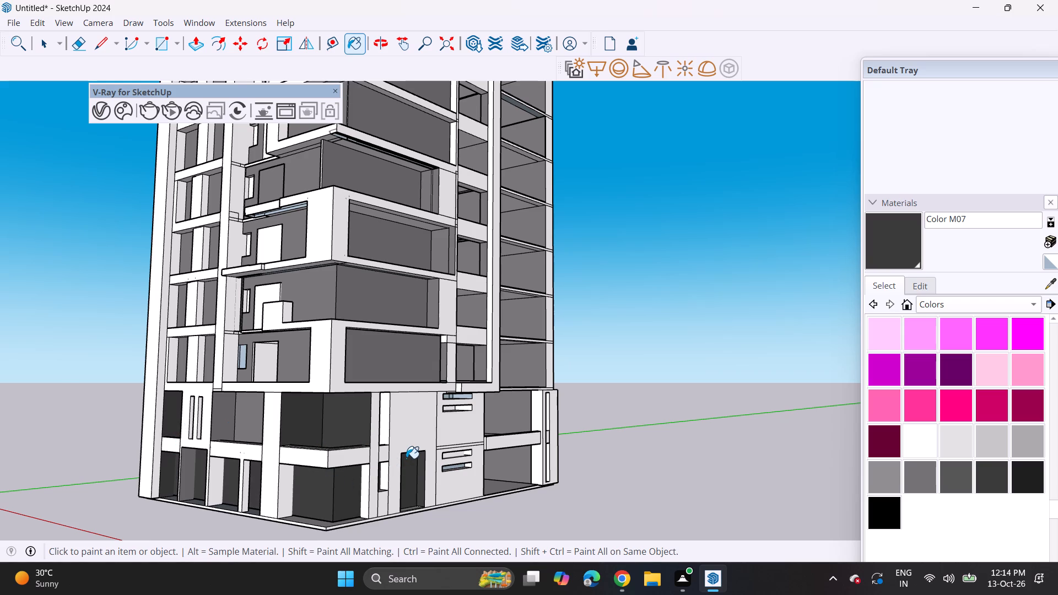
Pull the front edge of the floor slab above the podium's far open side bay outward by 1' 1 7/8".
scroll(406, 458, down, 6)
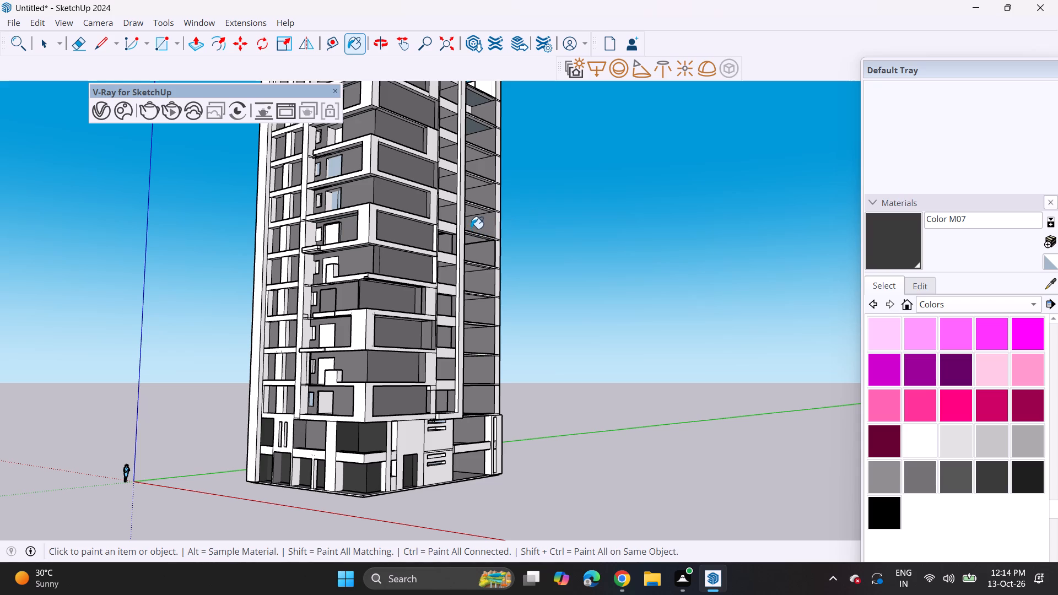
middle_drag(440, 129, 225, 218)
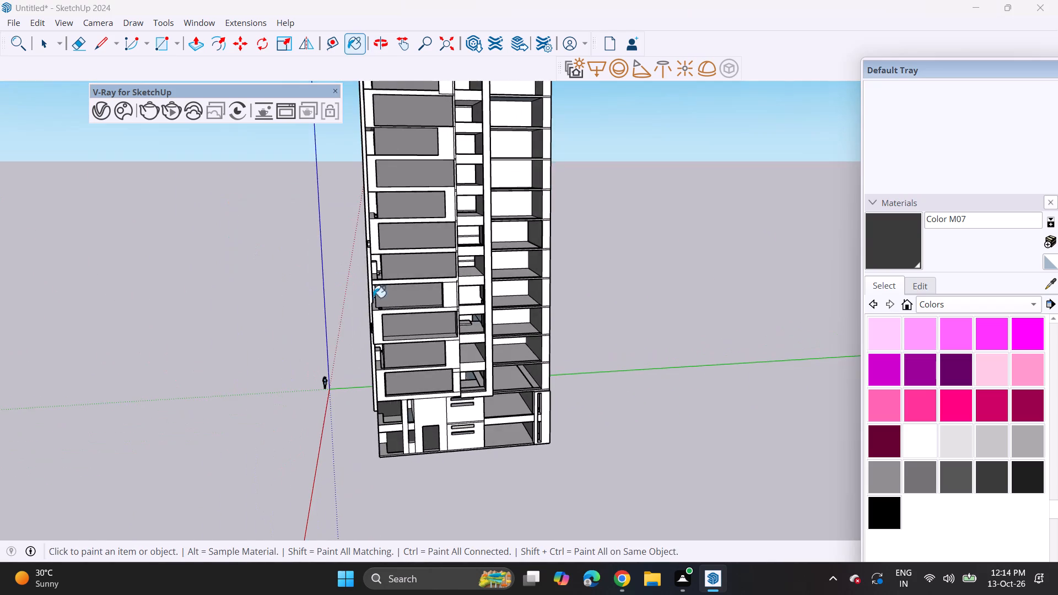
scroll(493, 355, up, 2)
scroll(544, 410, up, 12)
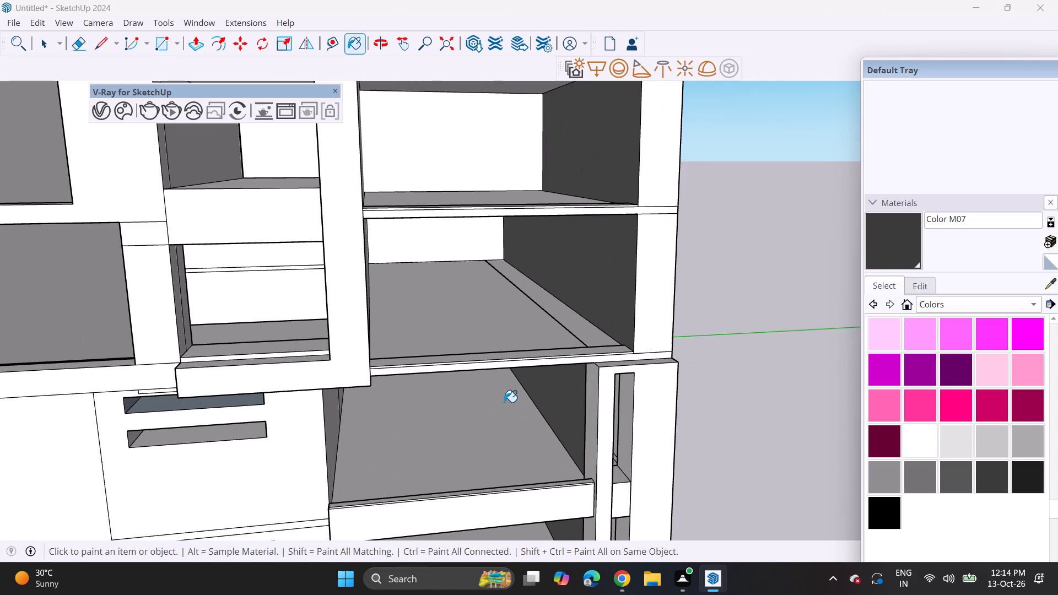
scroll(504, 402, up, 2)
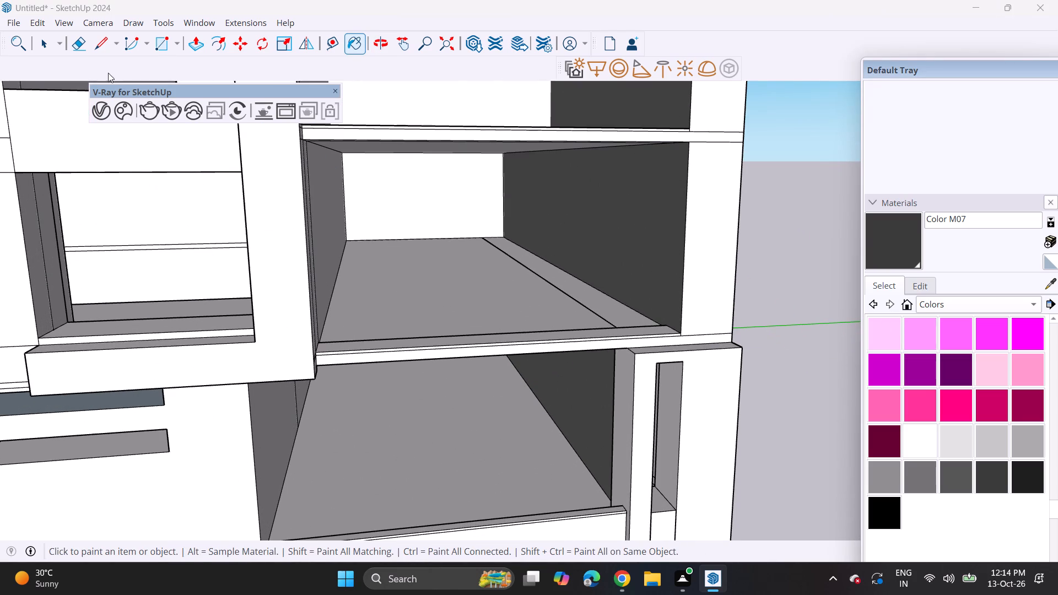
click(200, 44)
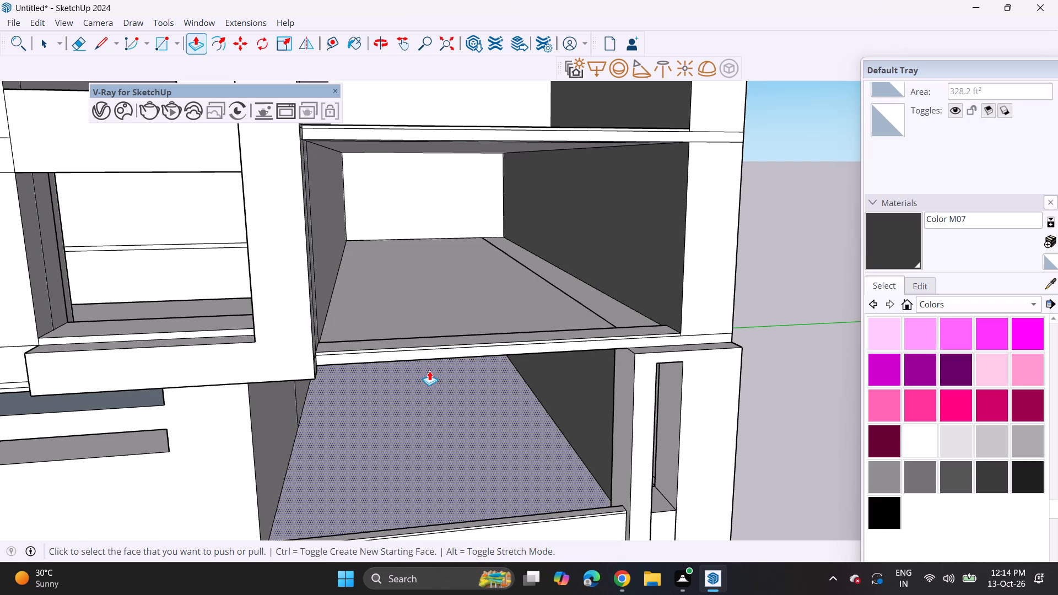
click(430, 352)
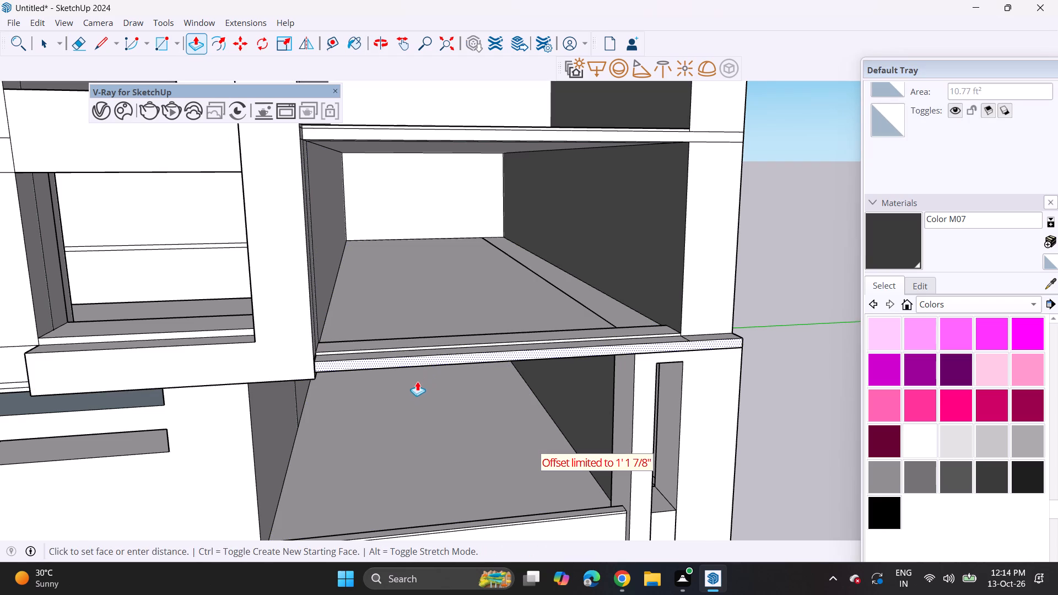
click(417, 383)
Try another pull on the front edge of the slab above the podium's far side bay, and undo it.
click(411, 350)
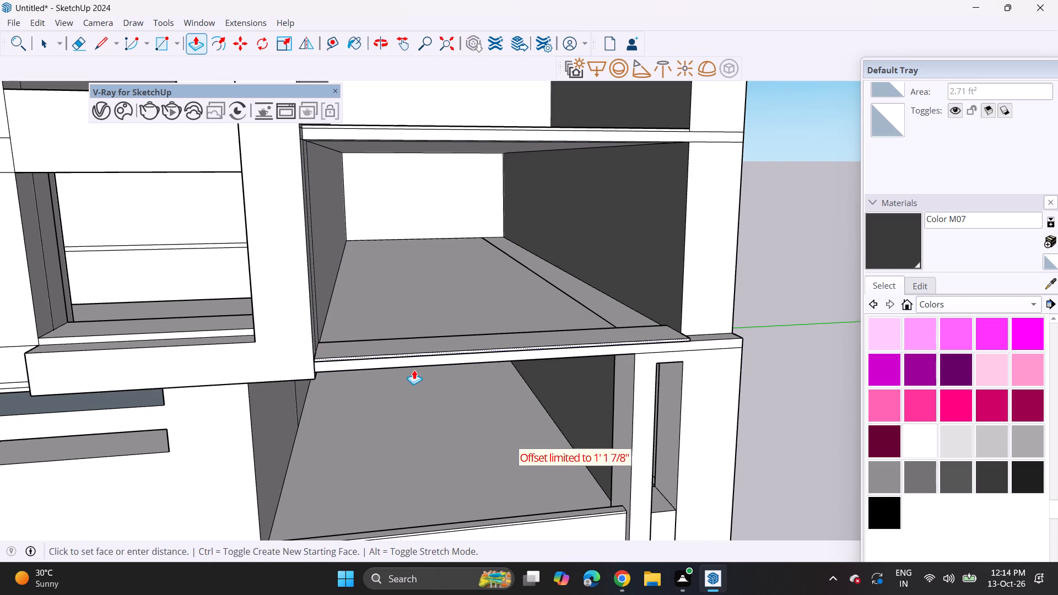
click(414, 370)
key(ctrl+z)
Raise the front strips of the slab above the podium's far side bay into a level parapet that runs across the corner column.
click(414, 355)
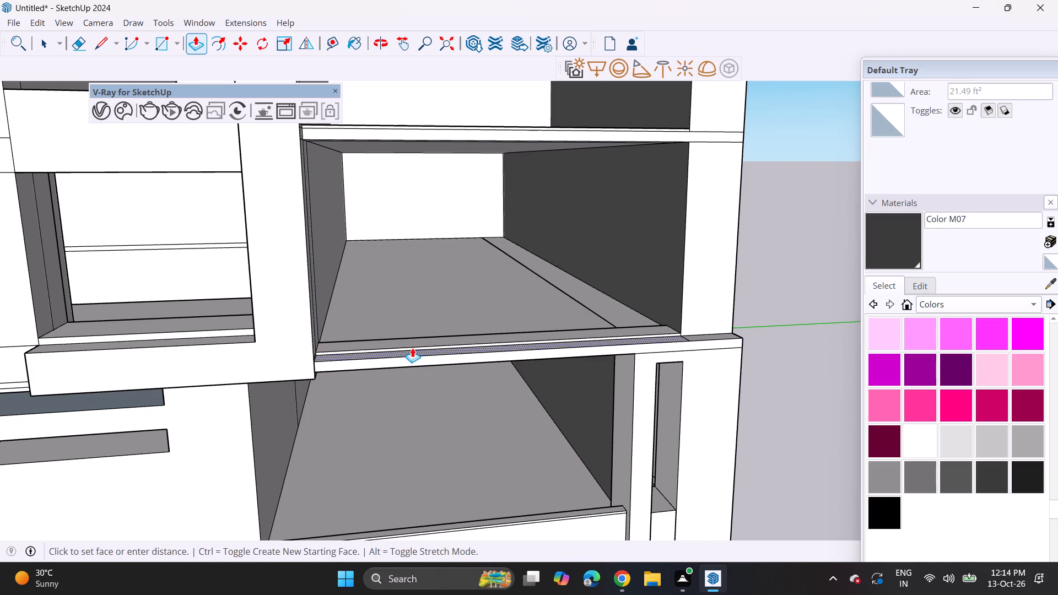
click(412, 322)
click(410, 349)
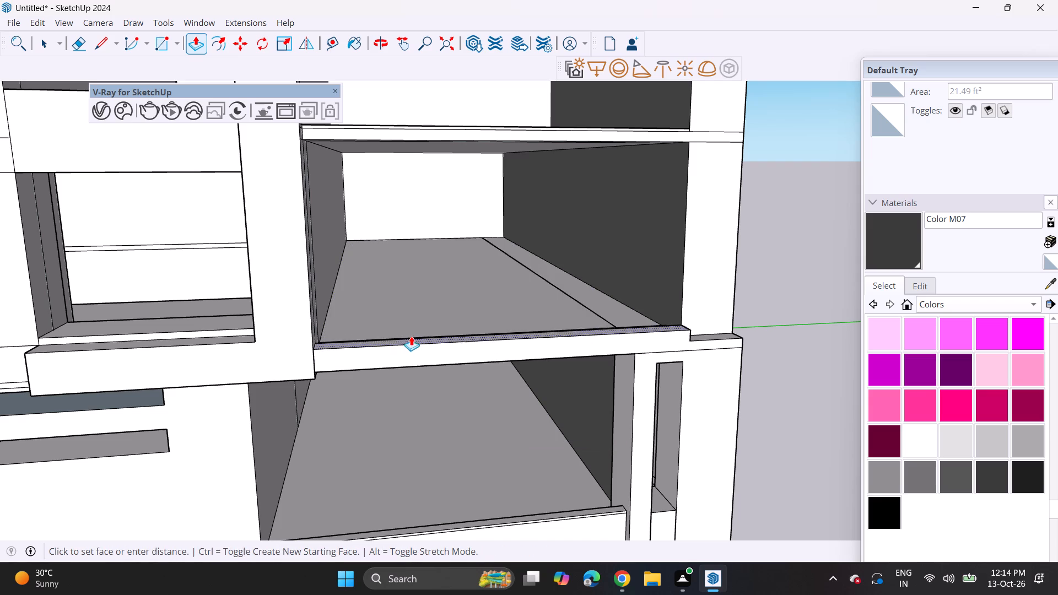
click(411, 315)
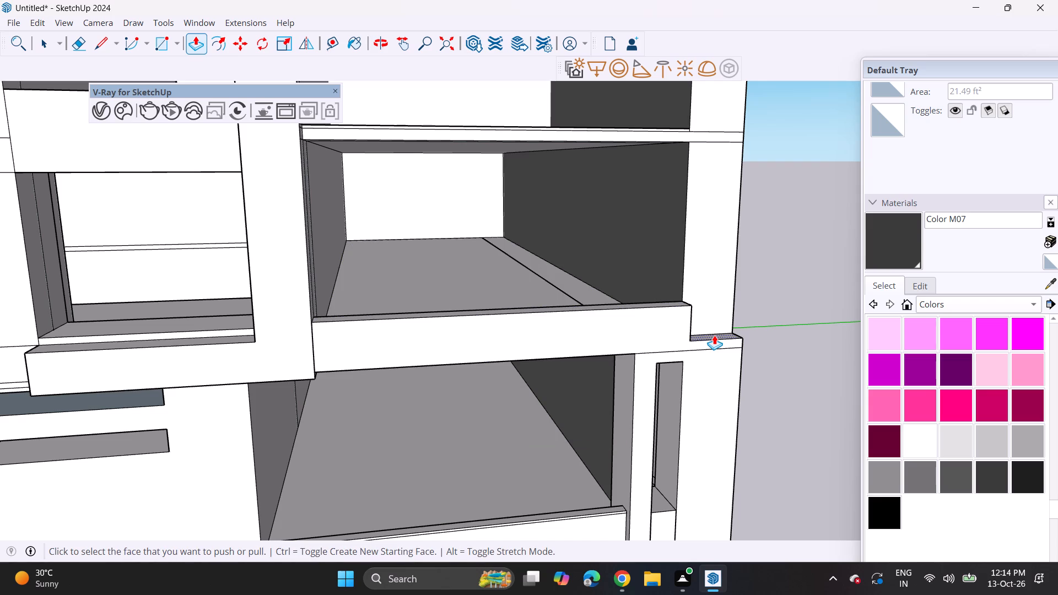
double_click(714, 335)
click(684, 304)
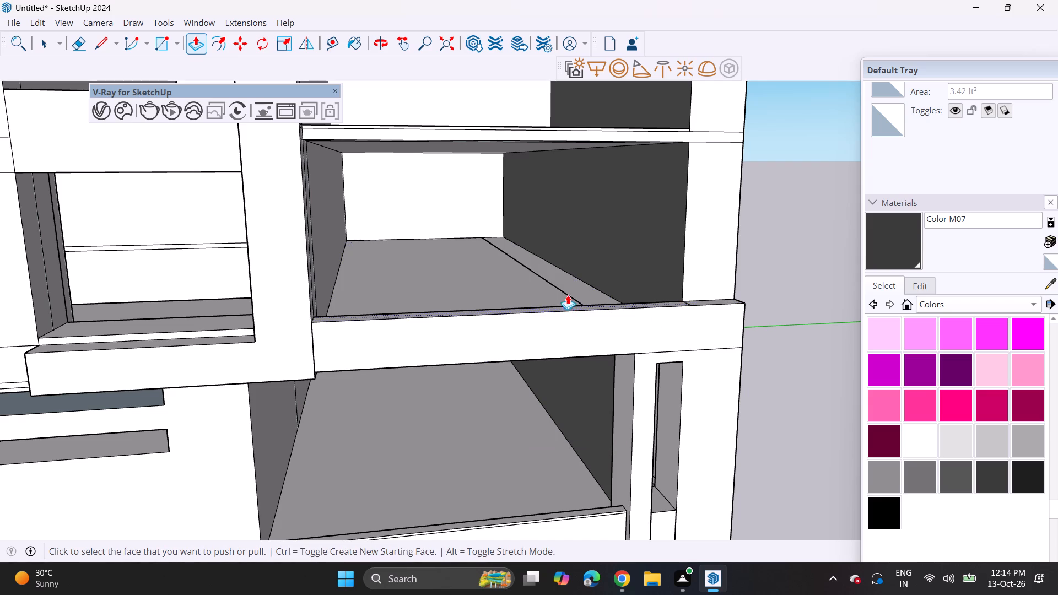
Raise matching parapets along the front strips of the next four floor slabs up in the far side bay.
shift+middle_drag(563, 166, 526, 334)
double_click(496, 414)
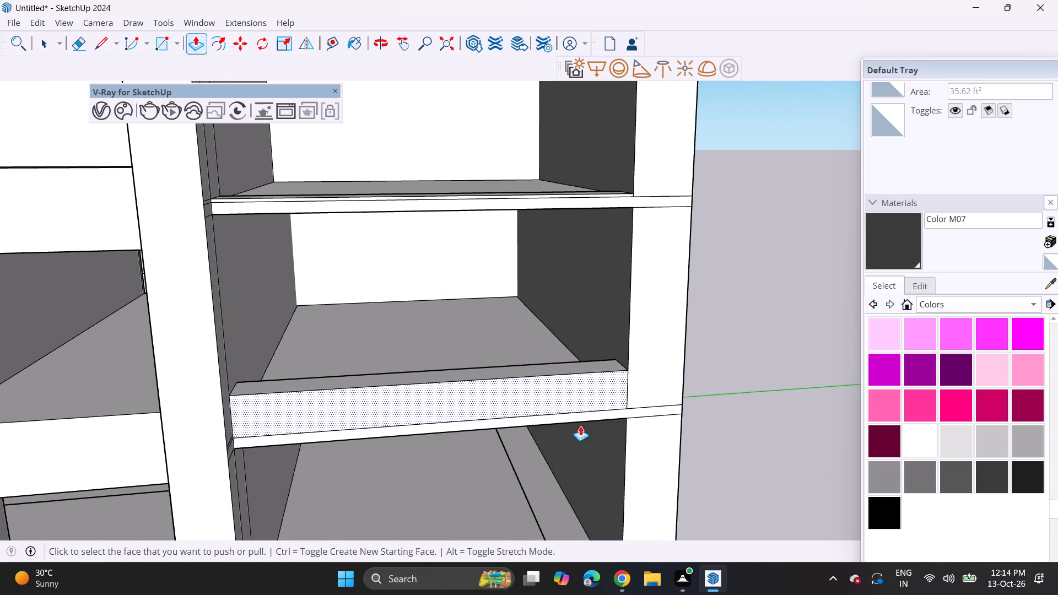
middle_drag(434, 193, 445, 288)
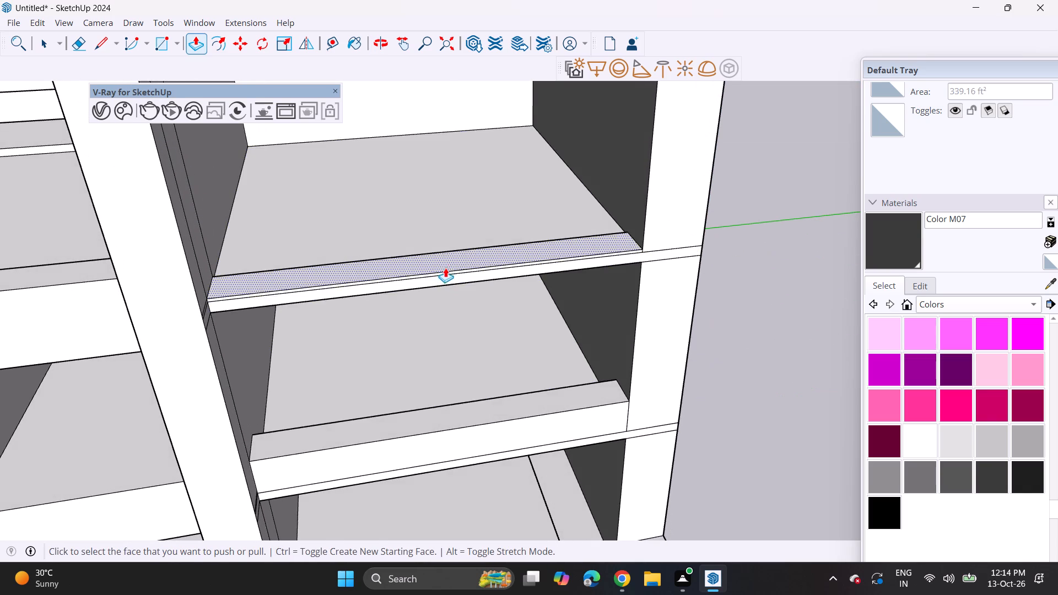
double_click(446, 265)
shift+middle_drag(446, 213, 465, 414)
double_click(446, 243)
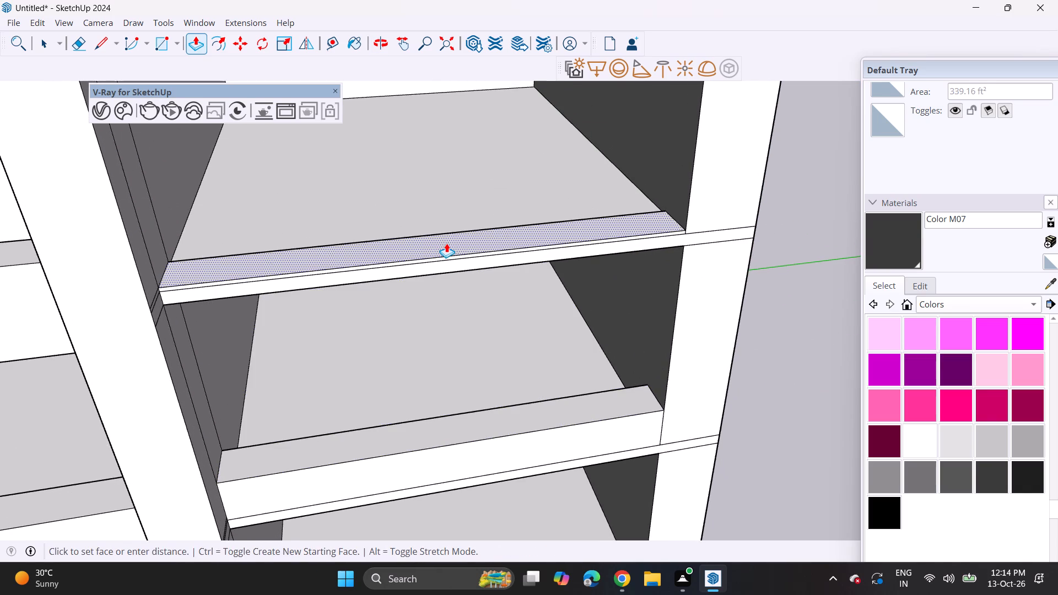
scroll(442, 213, down, 14)
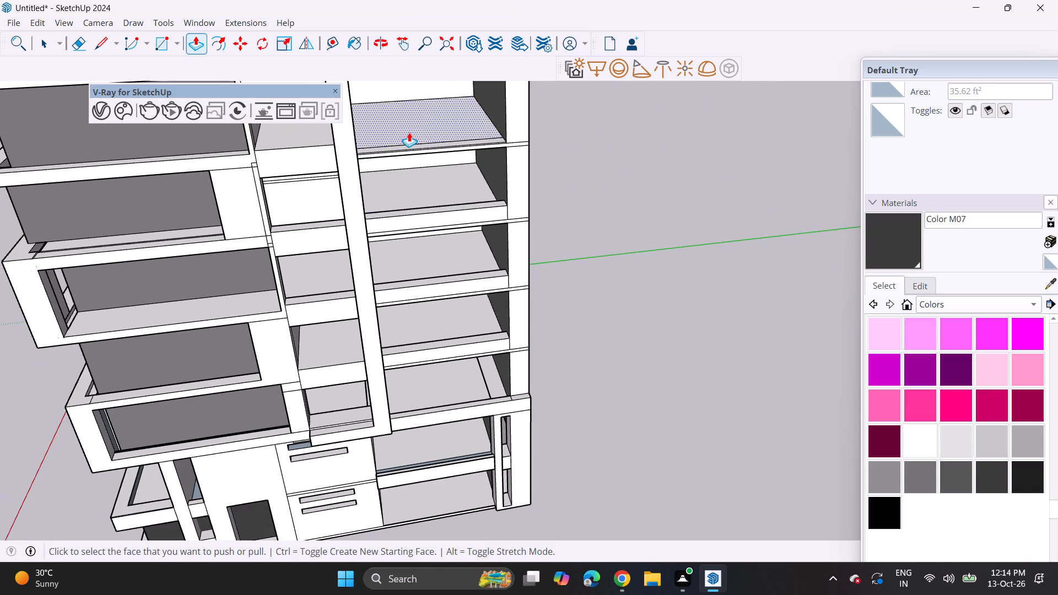
click(410, 144)
key(Escape)
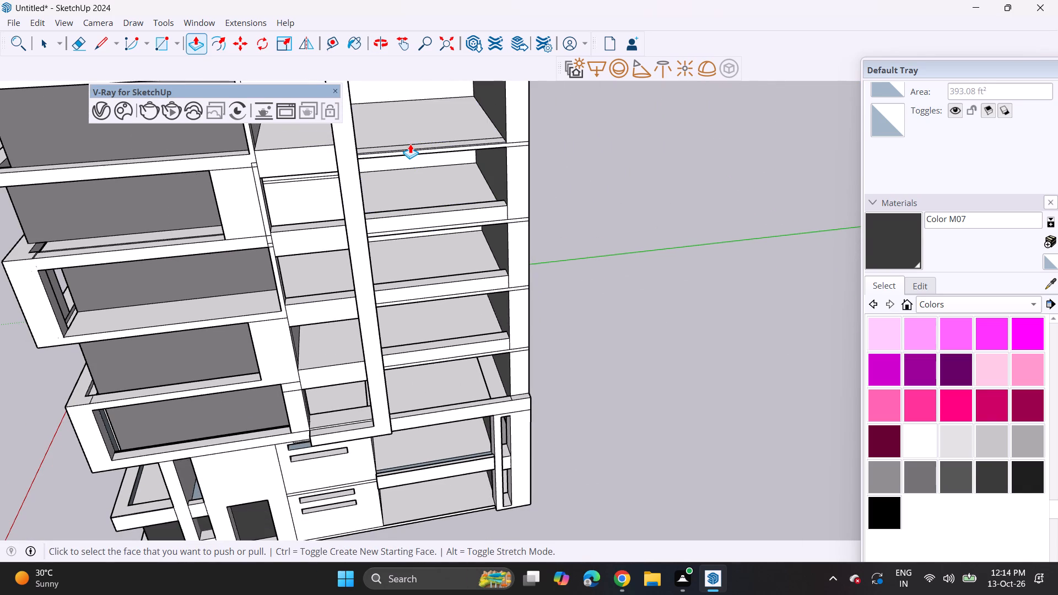
scroll(408, 143, up, 6)
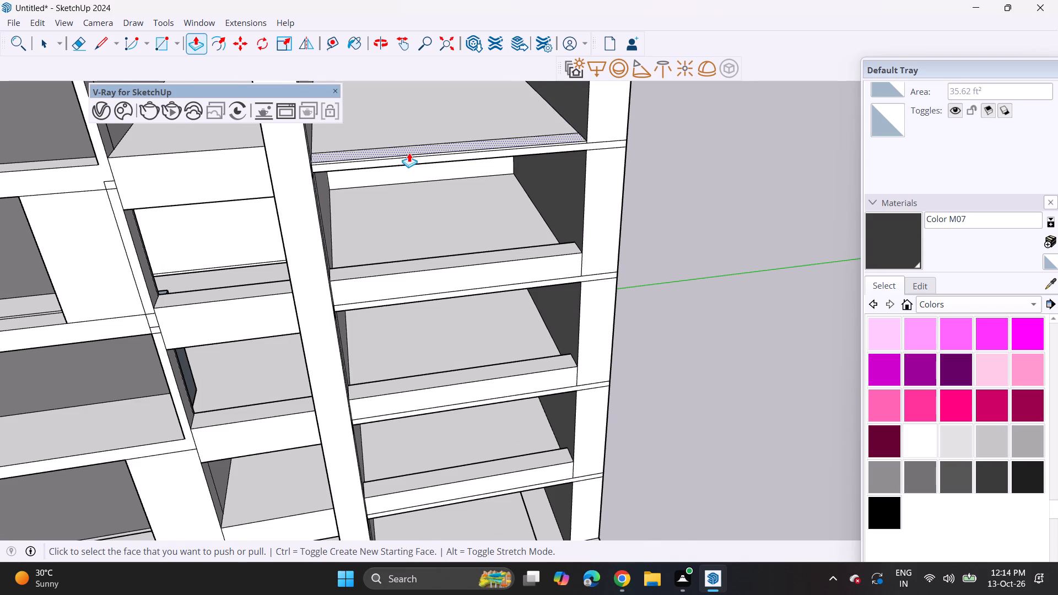
scroll(409, 153, up, 5)
double_click(409, 153)
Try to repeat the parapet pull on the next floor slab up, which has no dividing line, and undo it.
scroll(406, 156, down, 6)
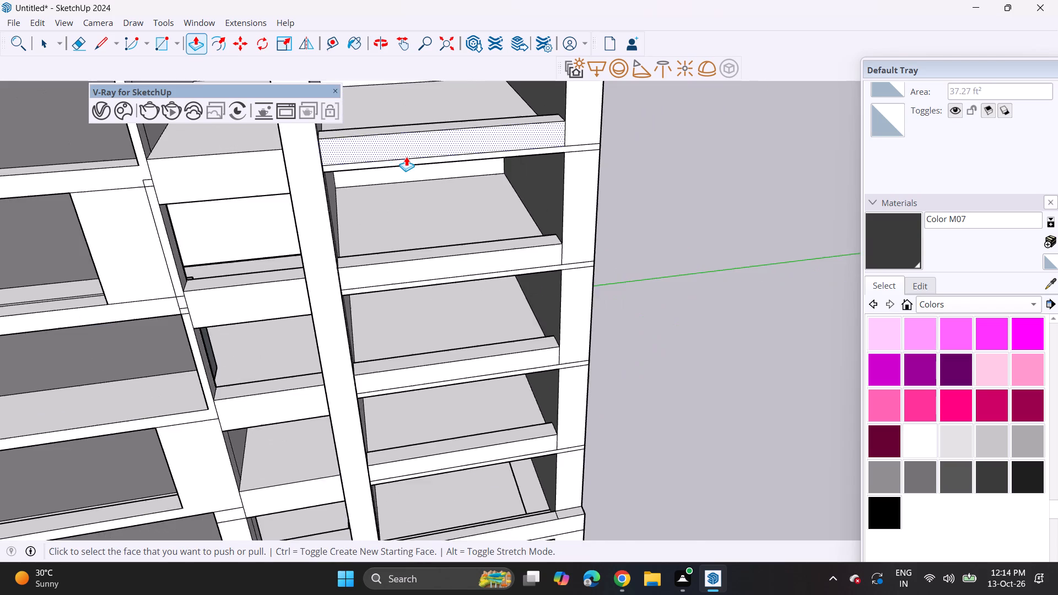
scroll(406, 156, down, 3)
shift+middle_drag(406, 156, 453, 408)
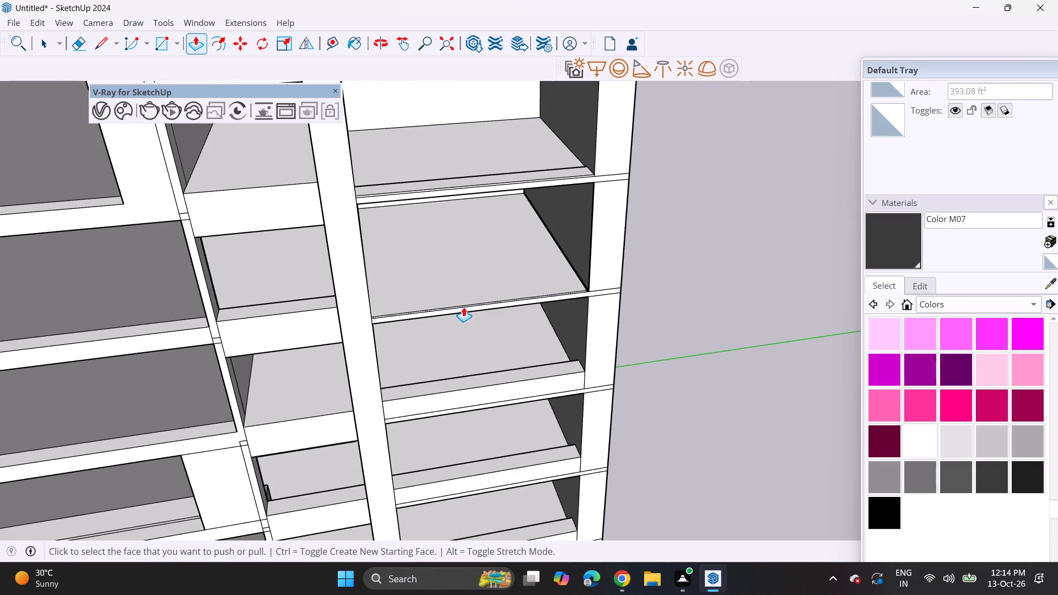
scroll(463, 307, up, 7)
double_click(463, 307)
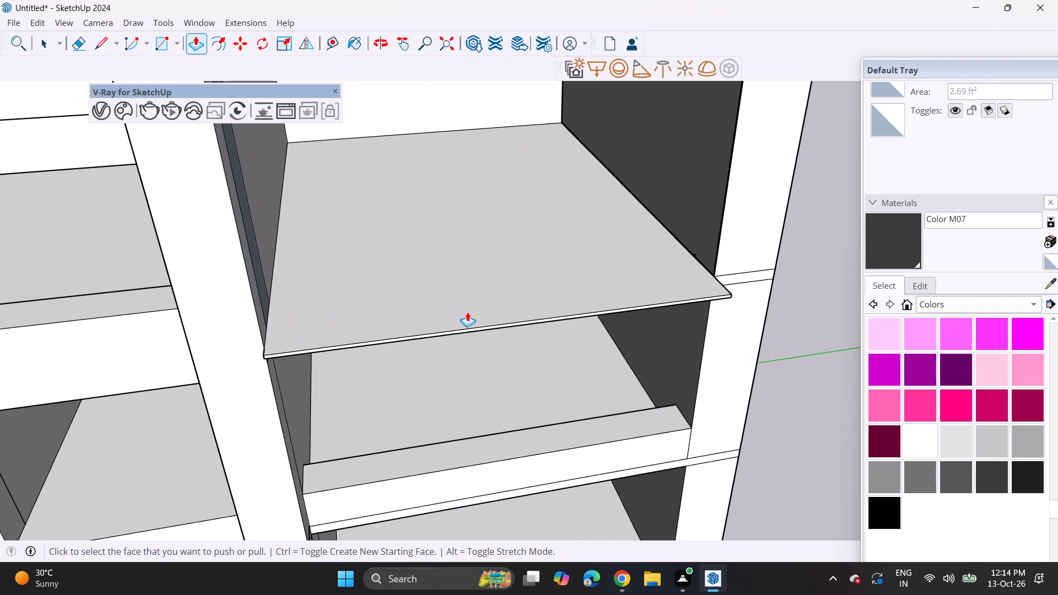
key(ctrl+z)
Draw a line across that floor slab parallel to its front edge and raise the front strip into a parapet like those below.
scroll(467, 318, up, 6)
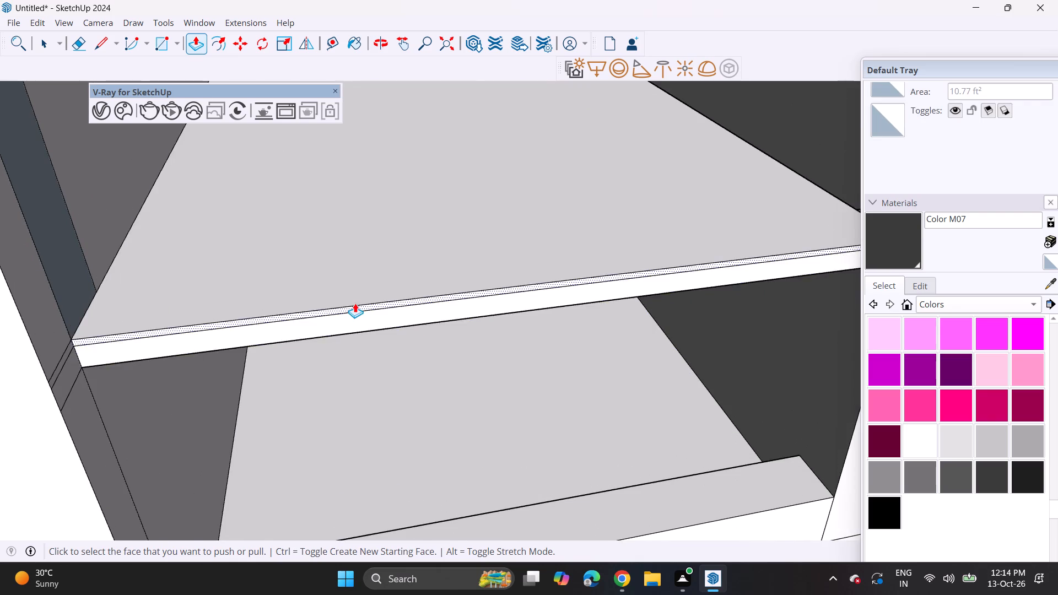
scroll(355, 303, down, 7)
click(108, 45)
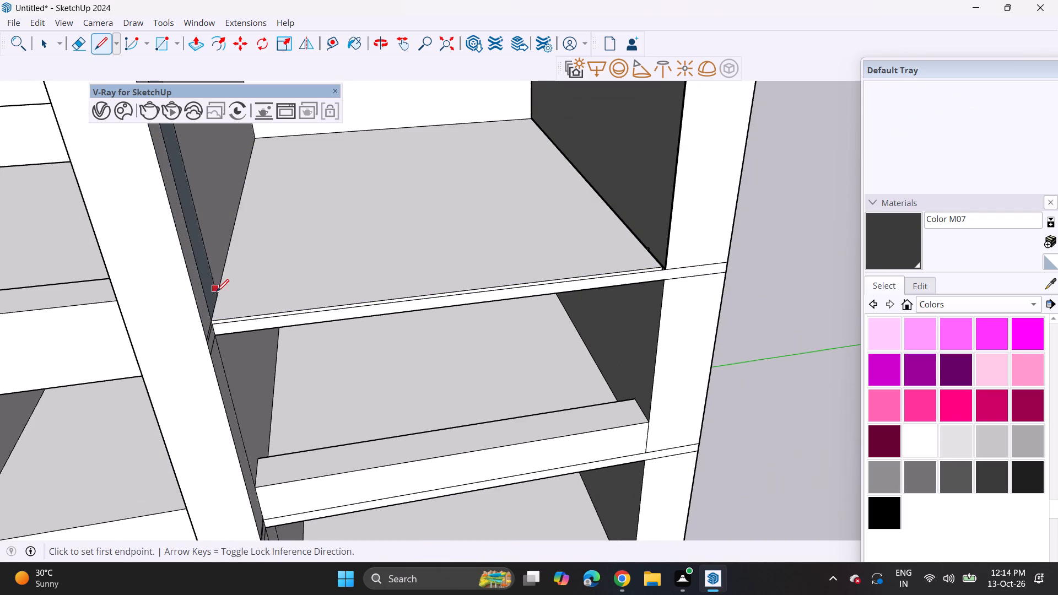
click(217, 291)
click(647, 245)
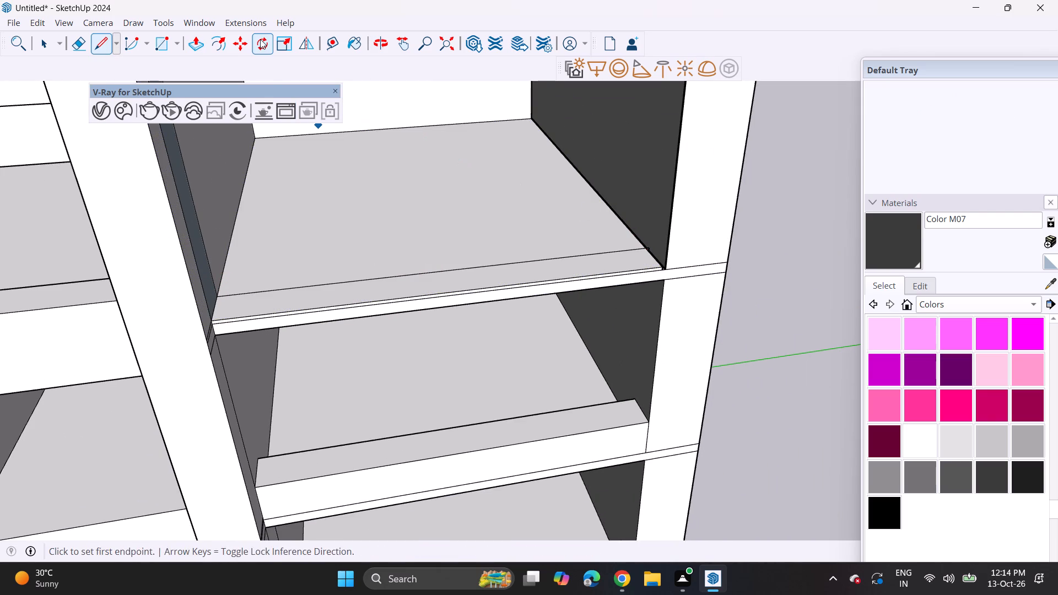
click(188, 43)
click(264, 304)
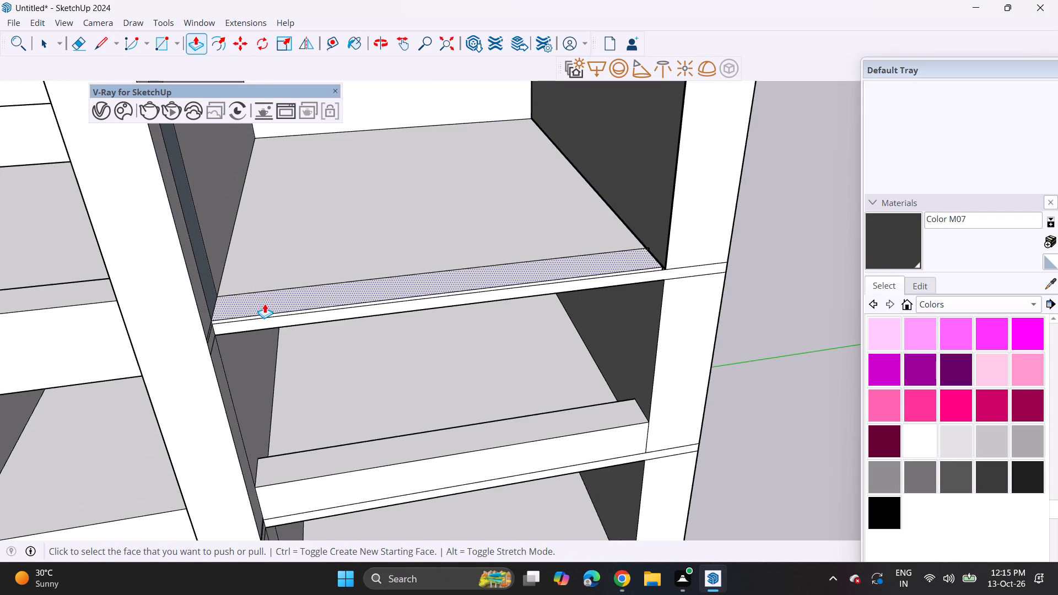
click(264, 266)
Raise matching parapets on the remaining six slabs of the far side bay, up to roof level.
scroll(306, 199, down, 1)
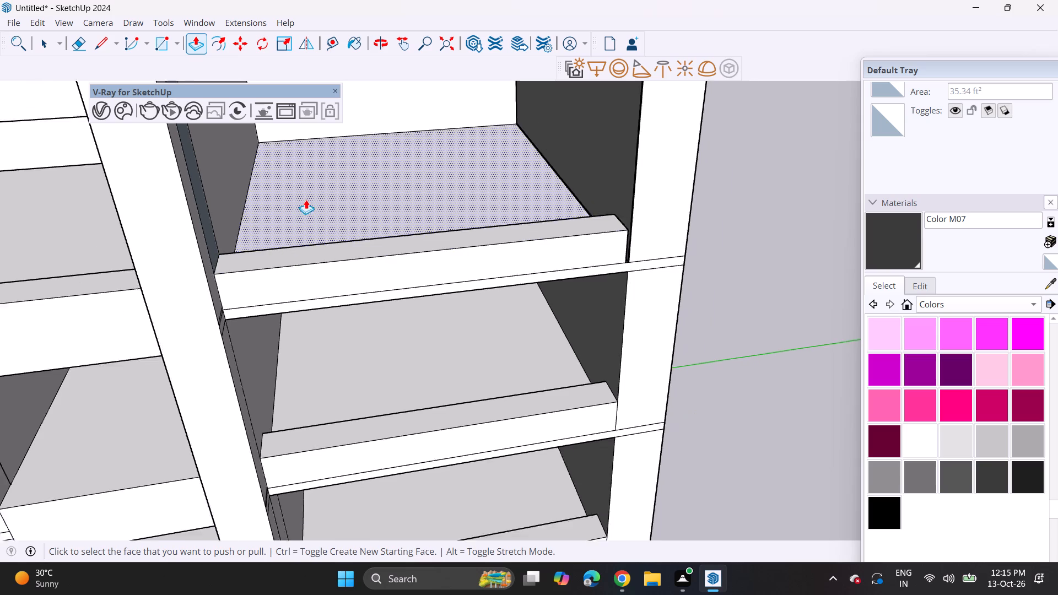
scroll(306, 199, down, 5)
shift+middle_drag(305, 205, 354, 379)
double_click(388, 328)
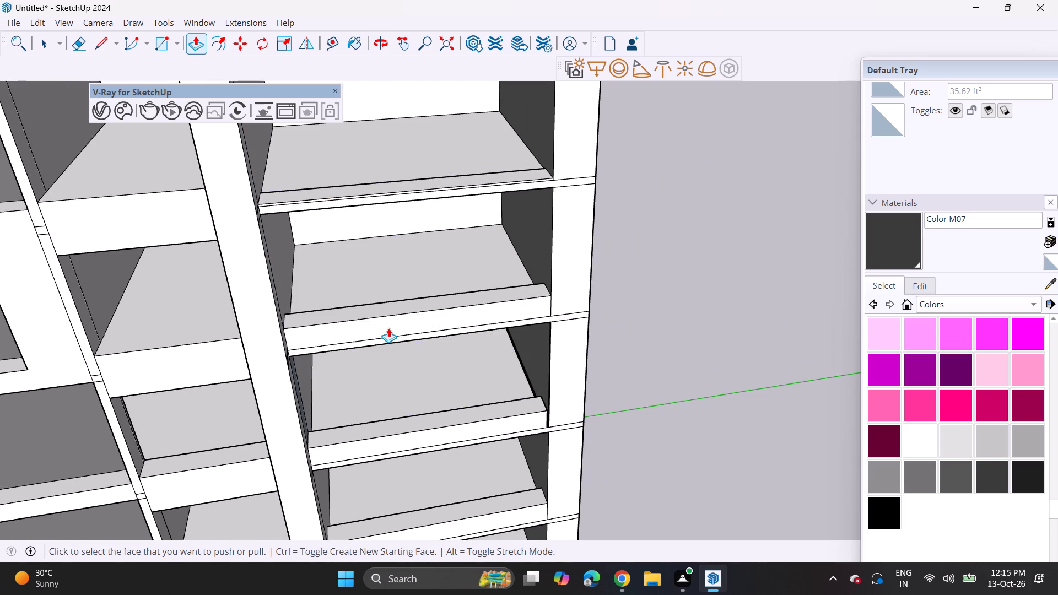
double_click(369, 185)
scroll(372, 155, down, 1)
shift+middle_drag(373, 156, 422, 397)
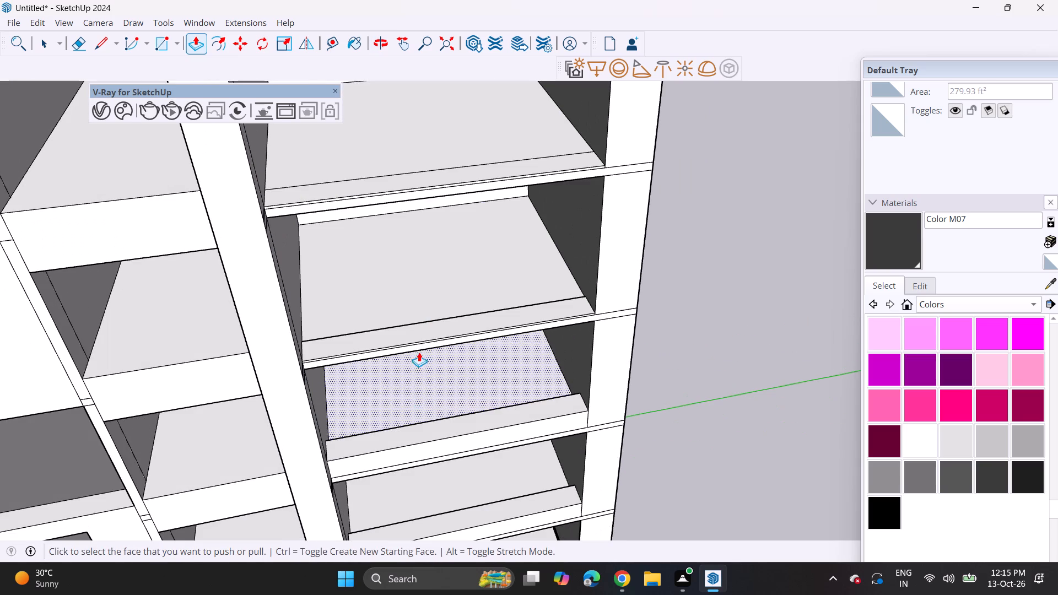
double_click(420, 330)
double_click(393, 181)
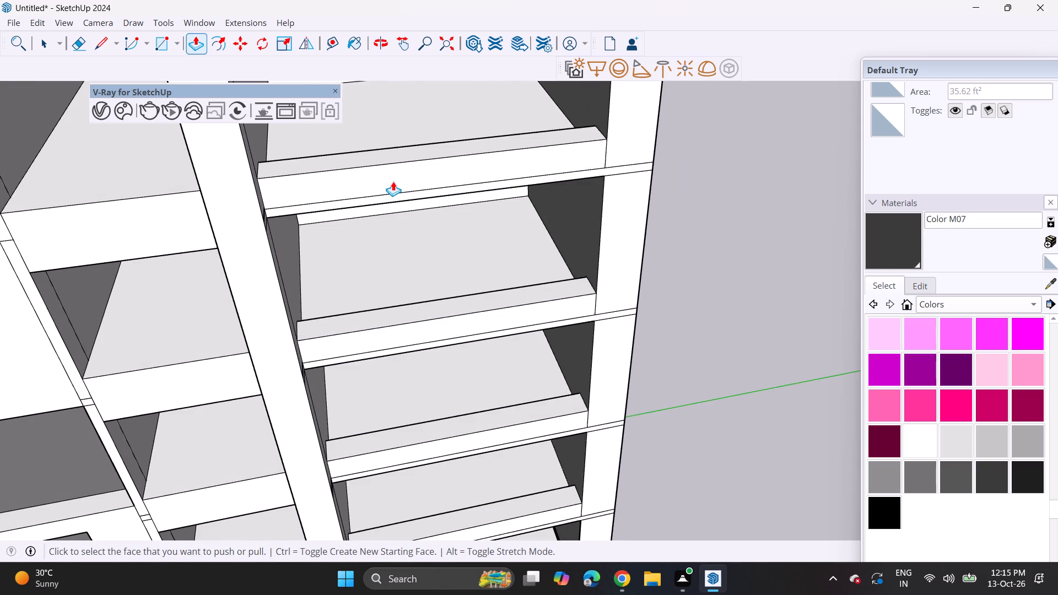
scroll(393, 181, down, 8)
shift+middle_drag(397, 201, 435, 377)
double_click(430, 327)
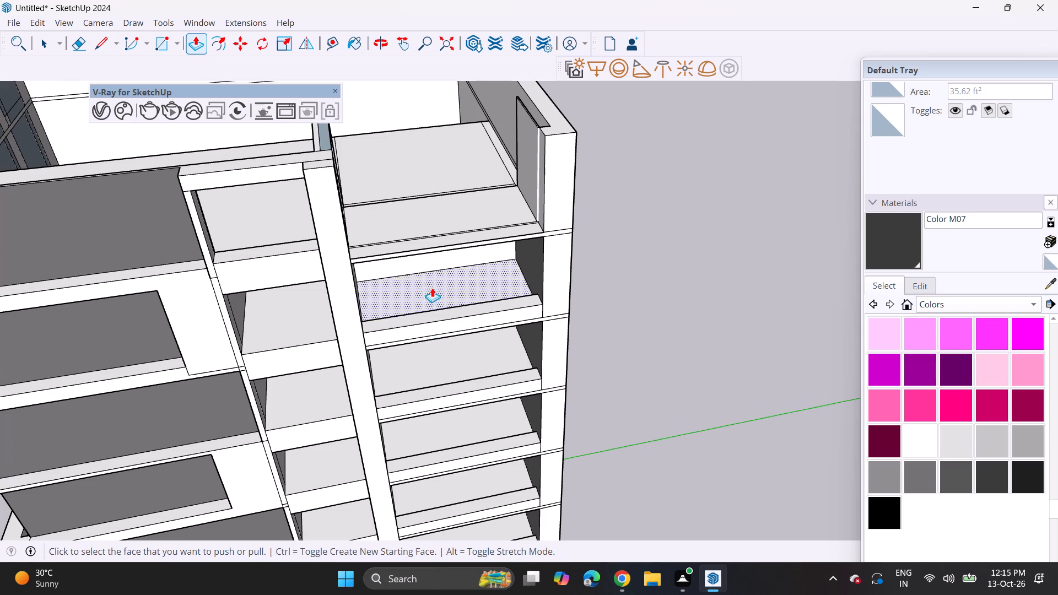
double_click(434, 246)
Pull the front face of the far side bay's roof-level parapet outward so it projects past the columns.
scroll(434, 246, down, 4)
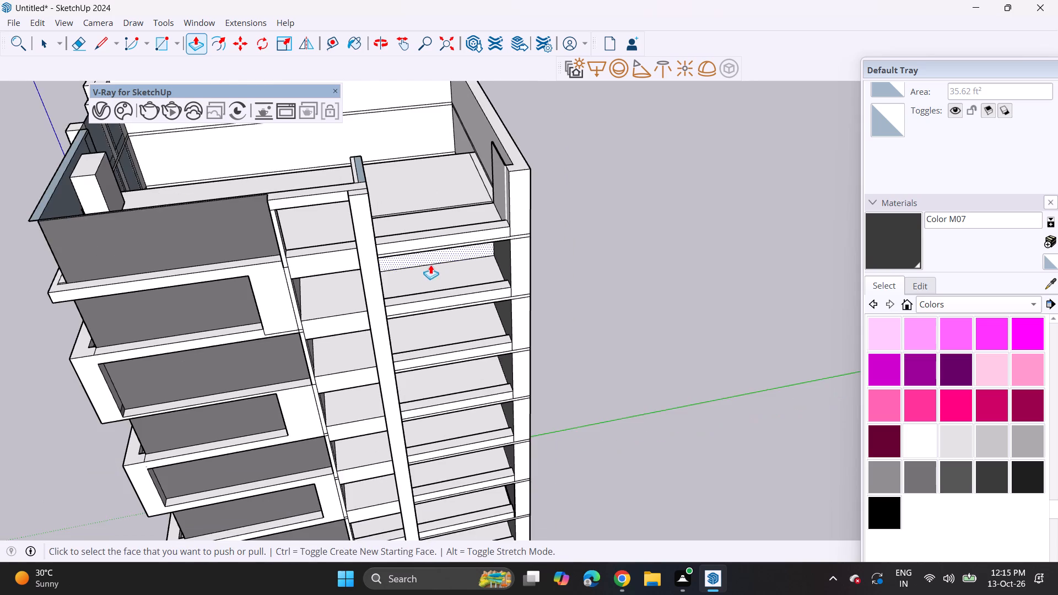
middle_drag(428, 274, 389, 82)
scroll(384, 125, down, 4)
scroll(364, 399, down, 3)
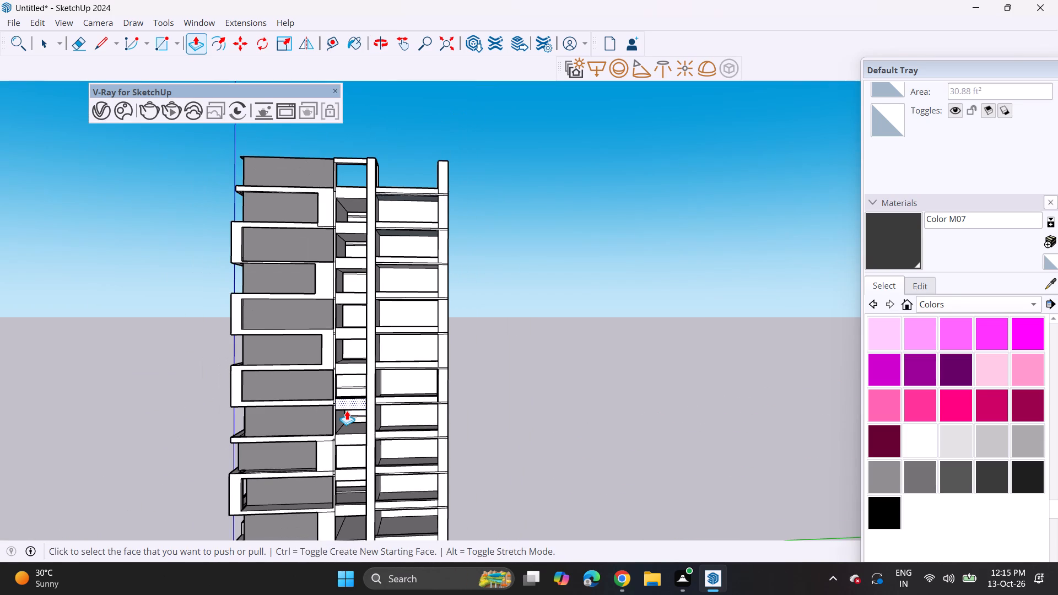
middle_drag(342, 405, 594, 457)
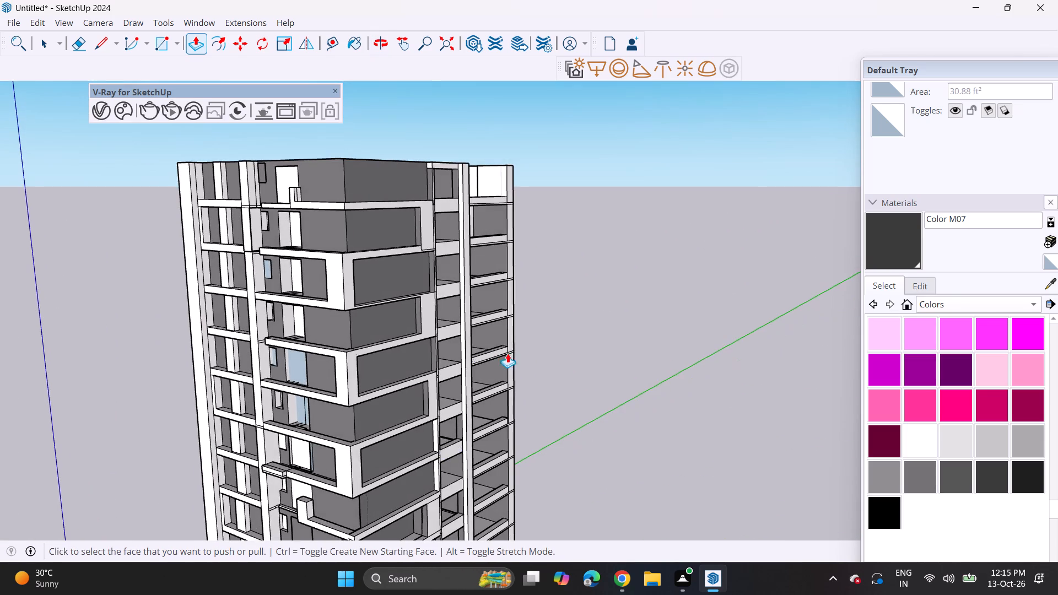
scroll(498, 320, up, 4)
scroll(484, 252, up, 3)
shift+middle_drag(448, 165, 474, 277)
scroll(488, 206, up, 2)
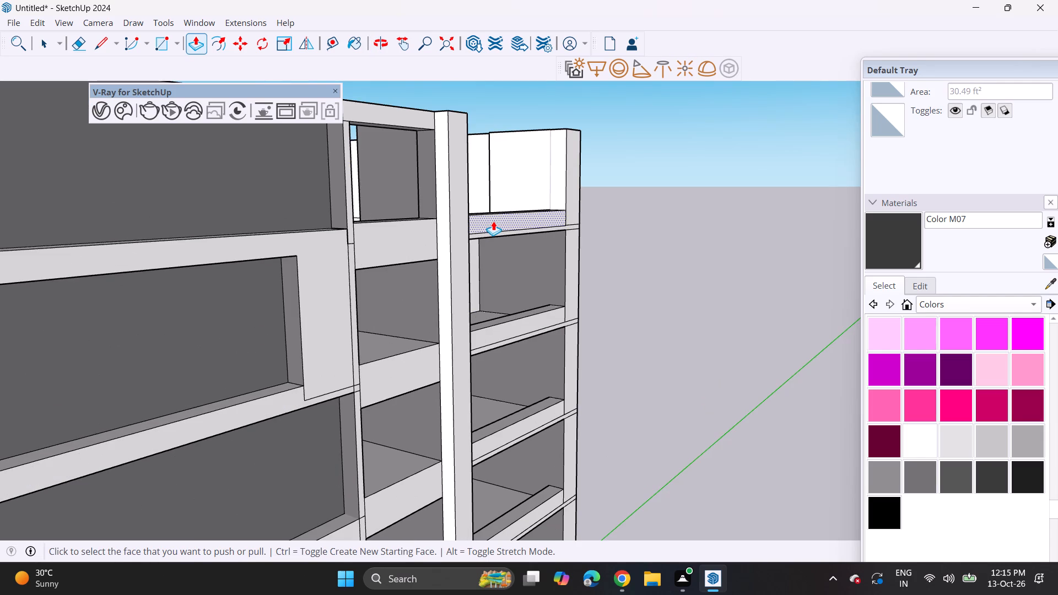
click(493, 221)
click(524, 224)
Pull the parapet faces of the next four floors down outward by the same distance as the roof-level parapet.
middle_drag(526, 265, 505, 226)
double_click(504, 328)
shift+middle_drag(519, 410, 515, 374)
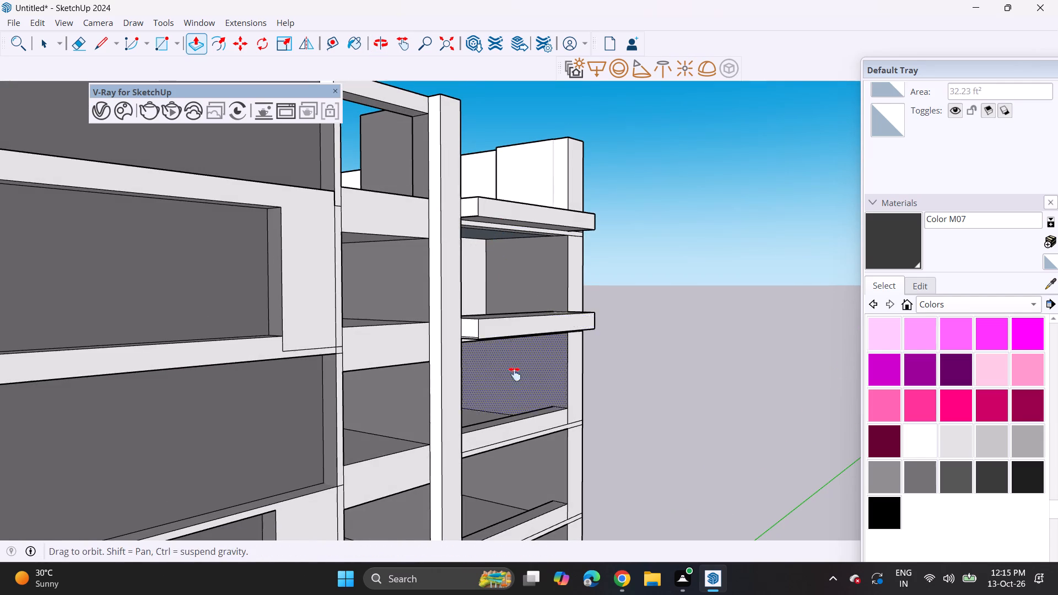
shift+middle_drag(515, 374, 515, 271)
double_click(506, 266)
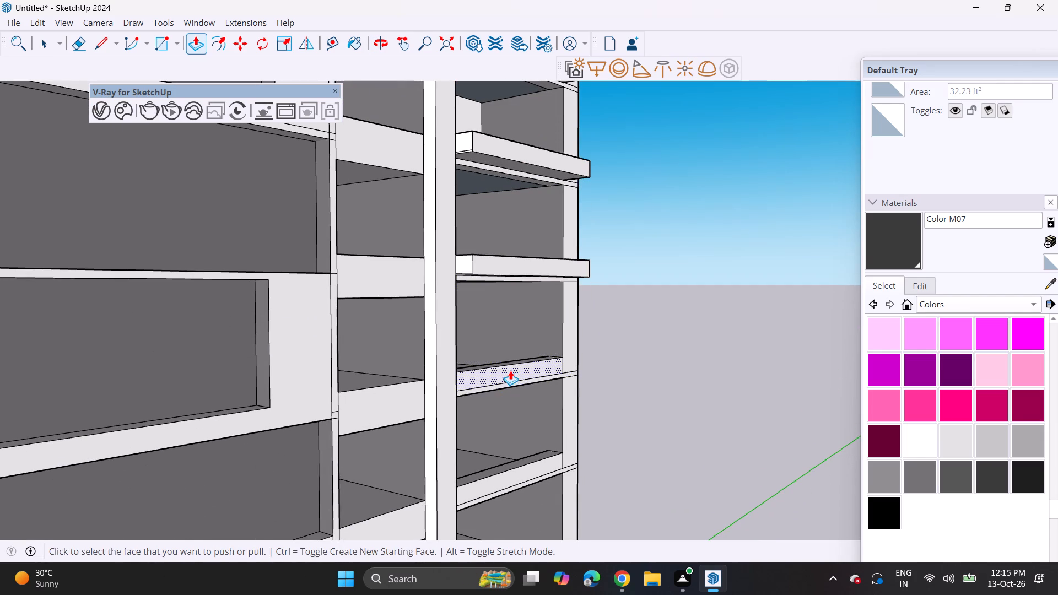
double_click(510, 370)
double_click(524, 480)
Pull the parapet faces of the following five floors down outward, matching the projection of the parapets above.
shift+middle_drag(523, 510, 523, 319)
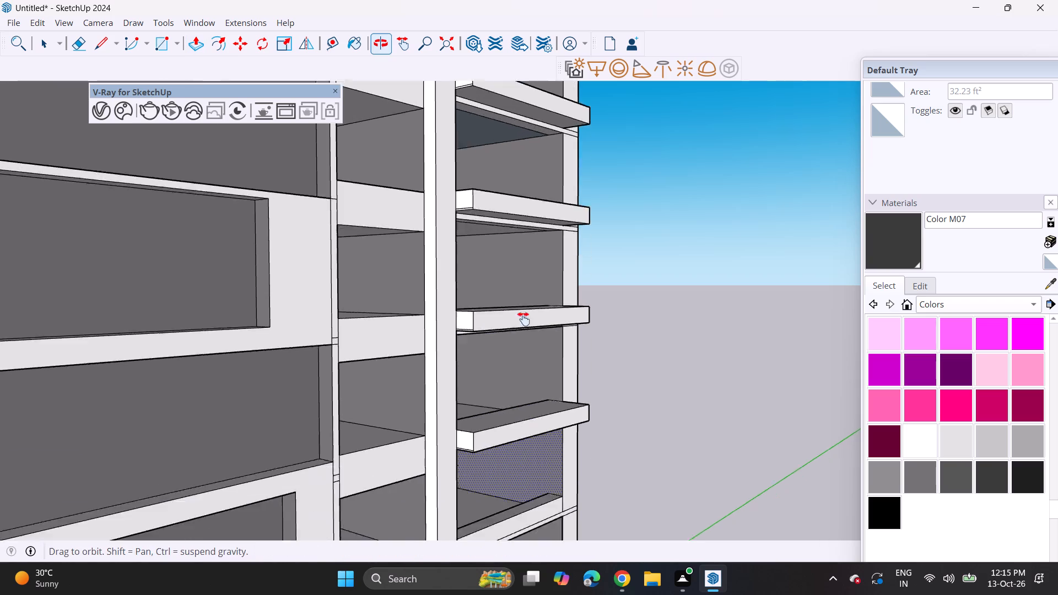
shift+middle_drag(523, 319, 512, 220)
double_click(498, 255)
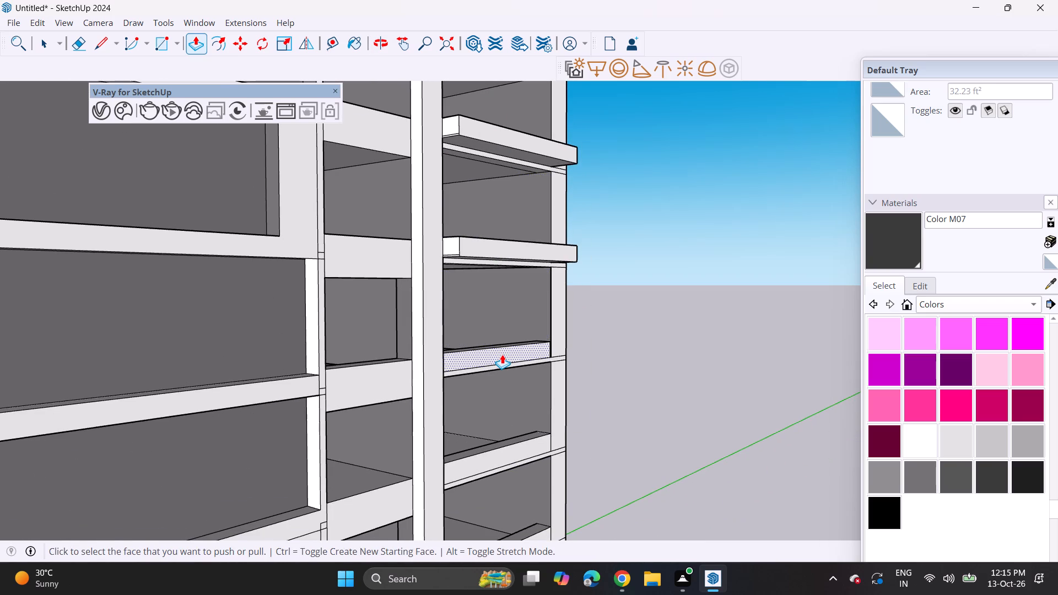
click(502, 354)
click(502, 354)
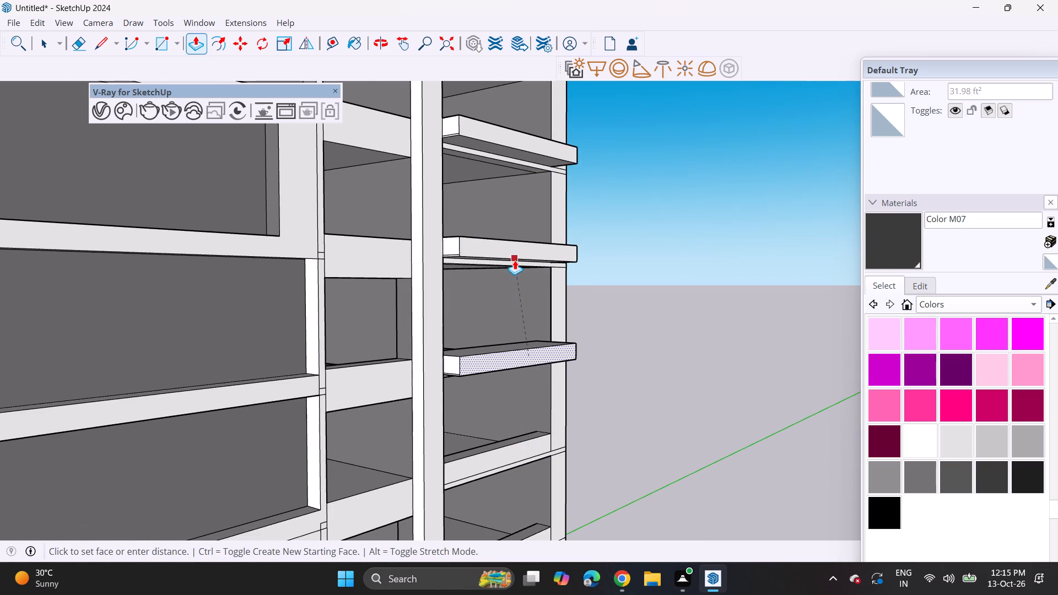
click(515, 260)
double_click(498, 455)
shift+middle_drag(510, 486, 508, 258)
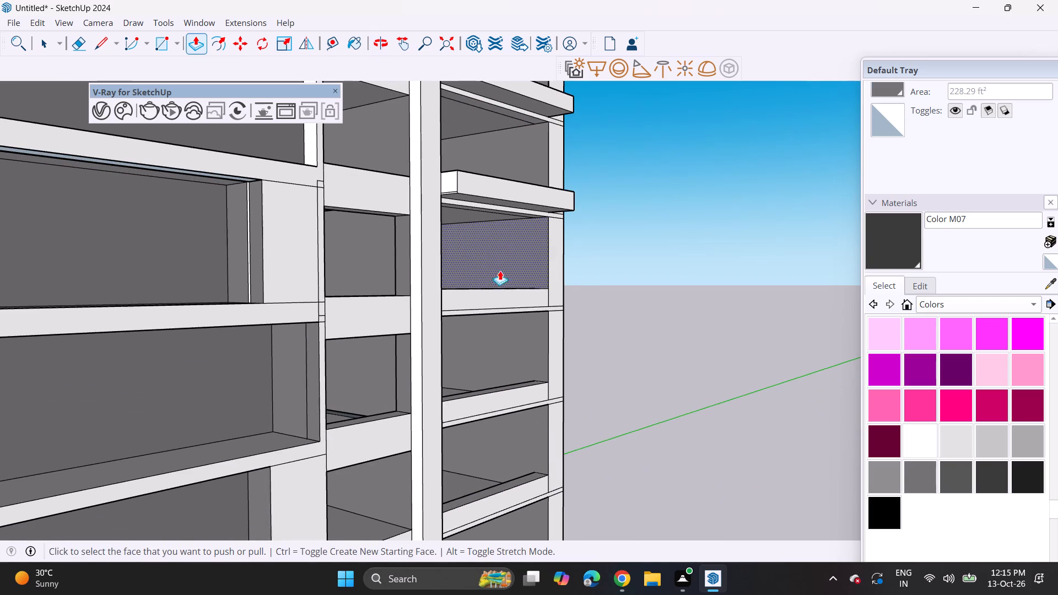
double_click(494, 304)
double_click(499, 401)
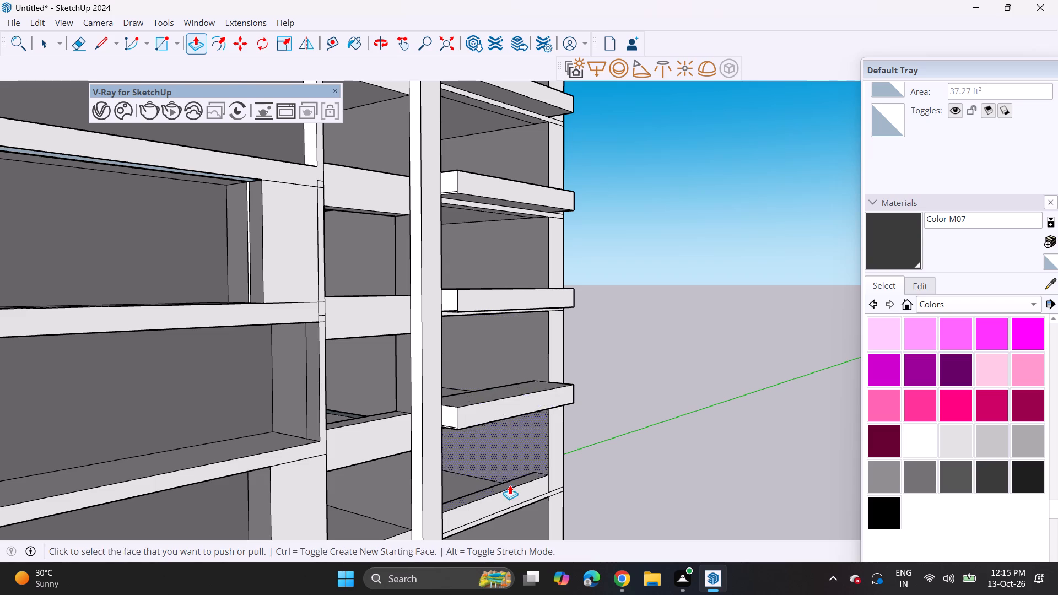
shift+middle_drag(510, 485, 501, 350)
click(500, 349)
key(Escape)
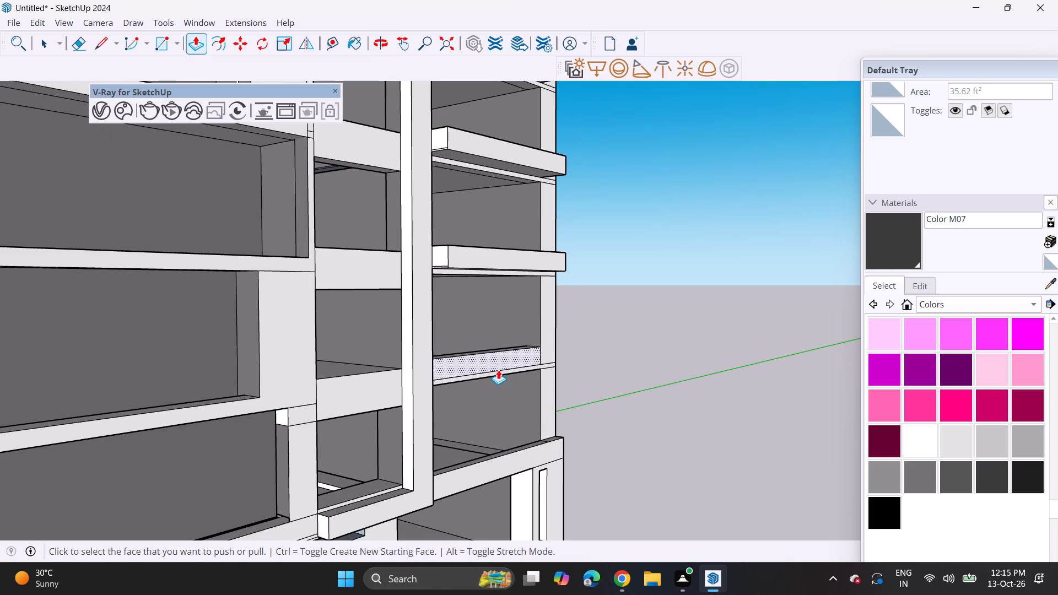
Pull the front faces of the far side bay's two lowest parapets outward, matching the projection of the parapets above.
double_click(497, 363)
key(ctrl+z)
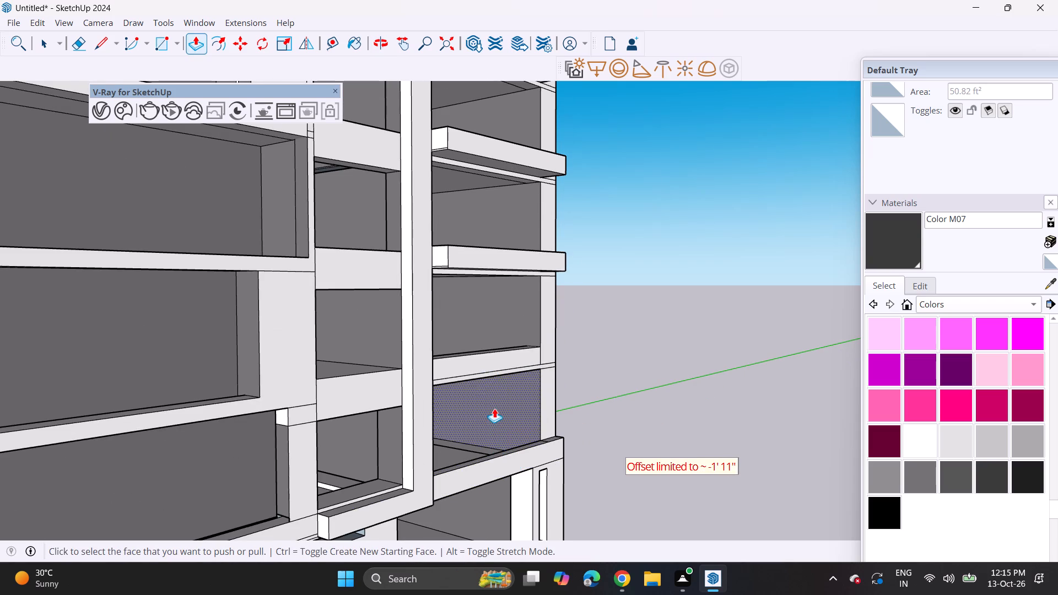
click(487, 356)
click(508, 261)
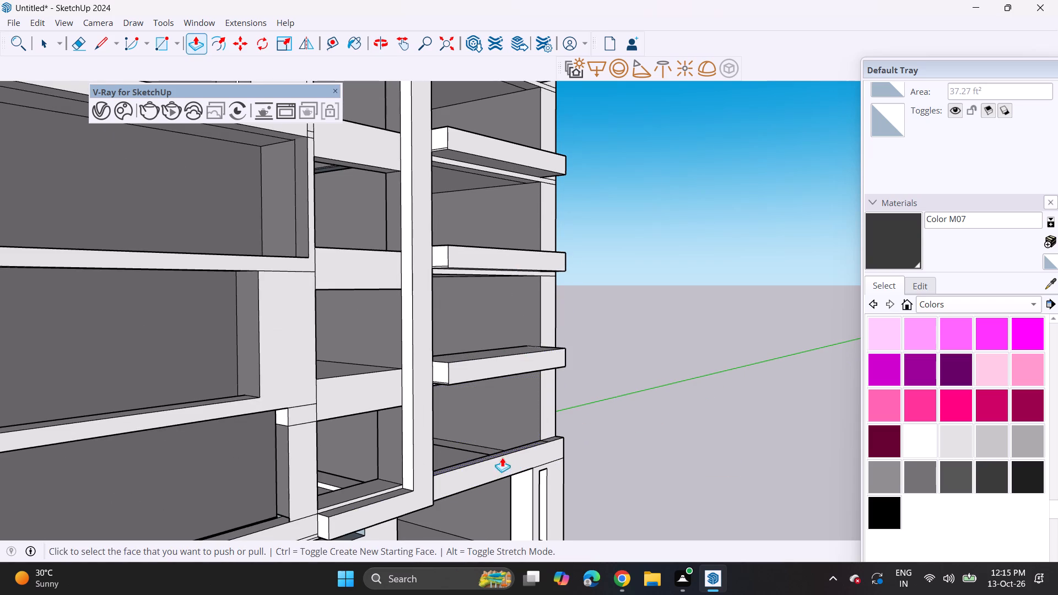
click(493, 461)
click(509, 362)
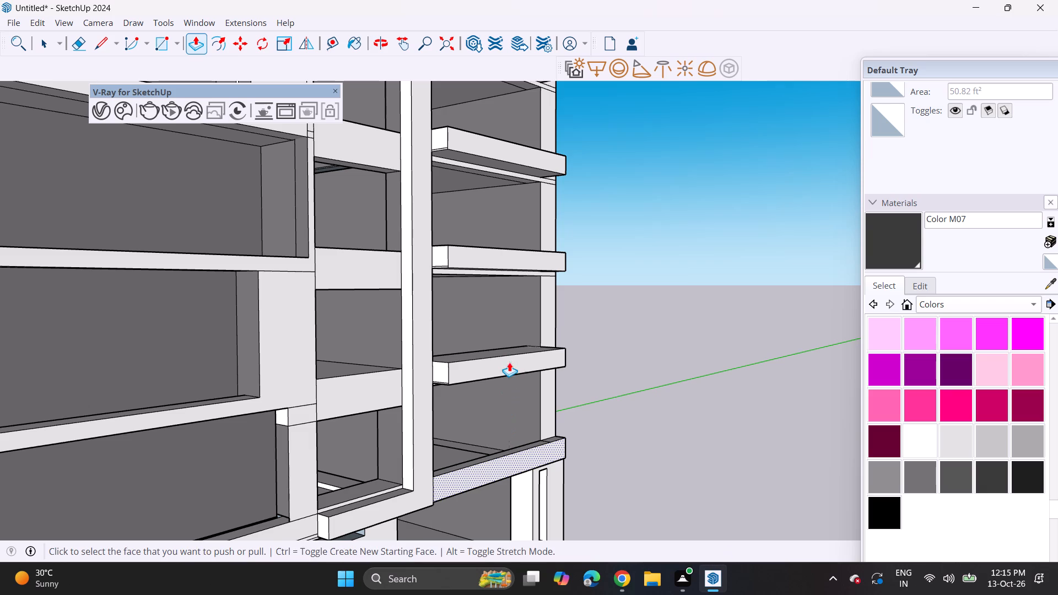
click(496, 468)
click(514, 371)
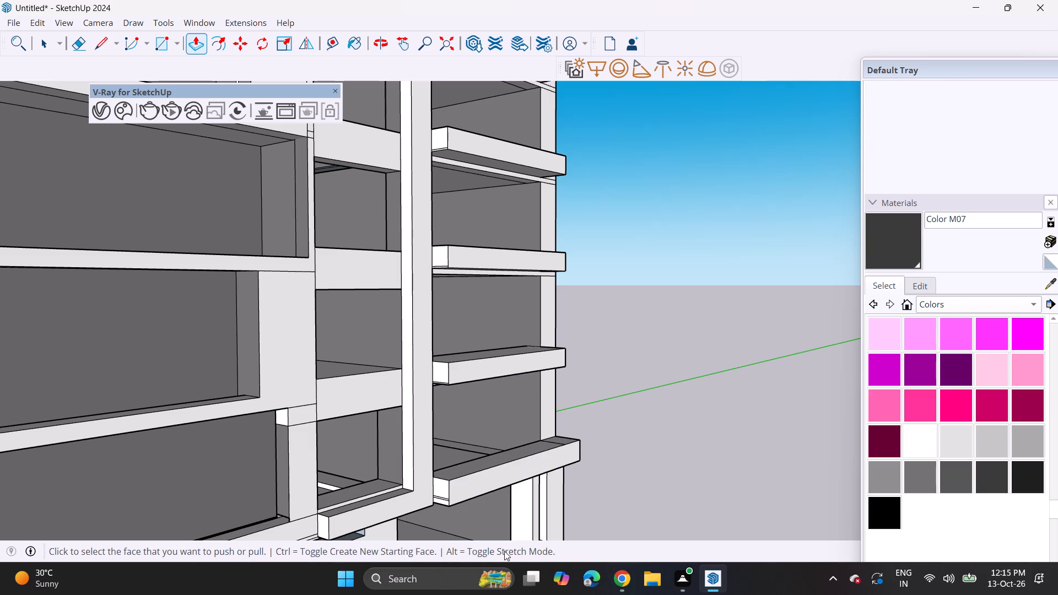
Split off the inner end of the lowest projecting parapet's top and raise it as a post to the parapet above.
middle_drag(503, 552, 401, 587)
middle_drag(401, 587, 399, 580)
middle_drag(459, 494, 240, 552)
scroll(344, 491, up, 1)
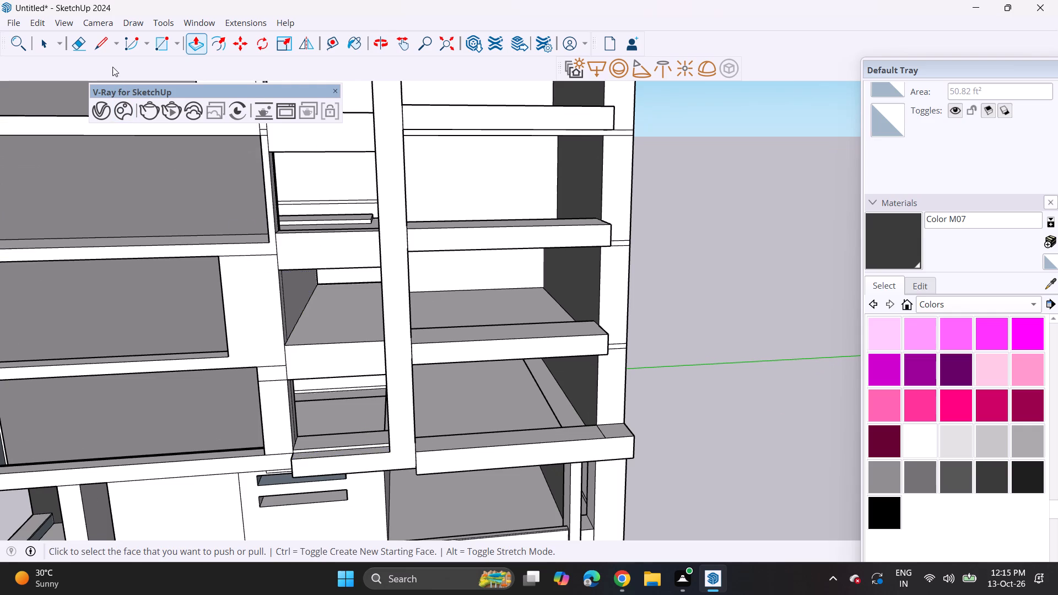
drag(99, 34, 106, 44)
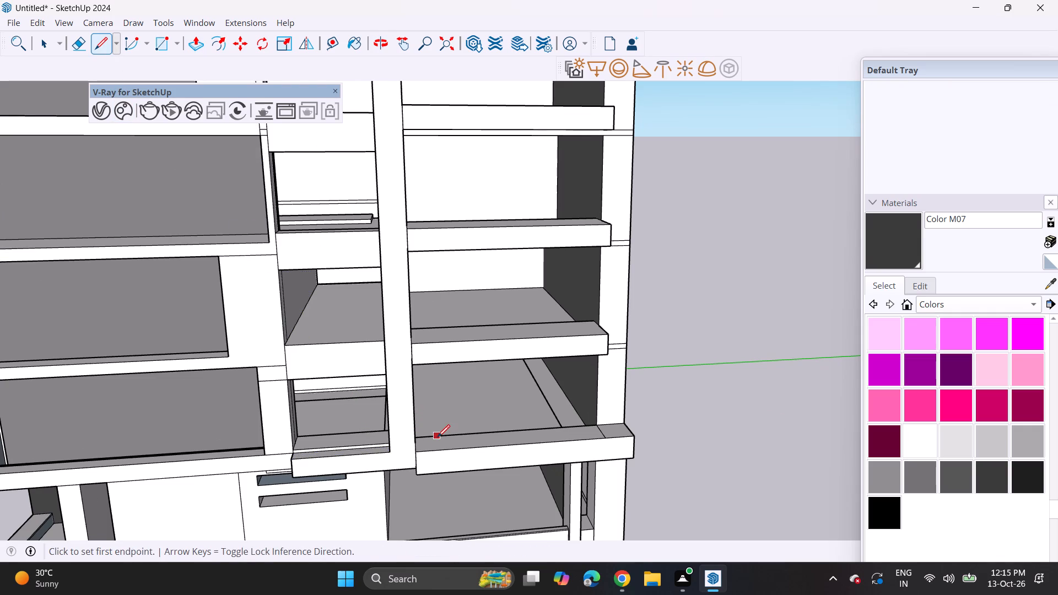
click(438, 437)
click(439, 452)
click(196, 48)
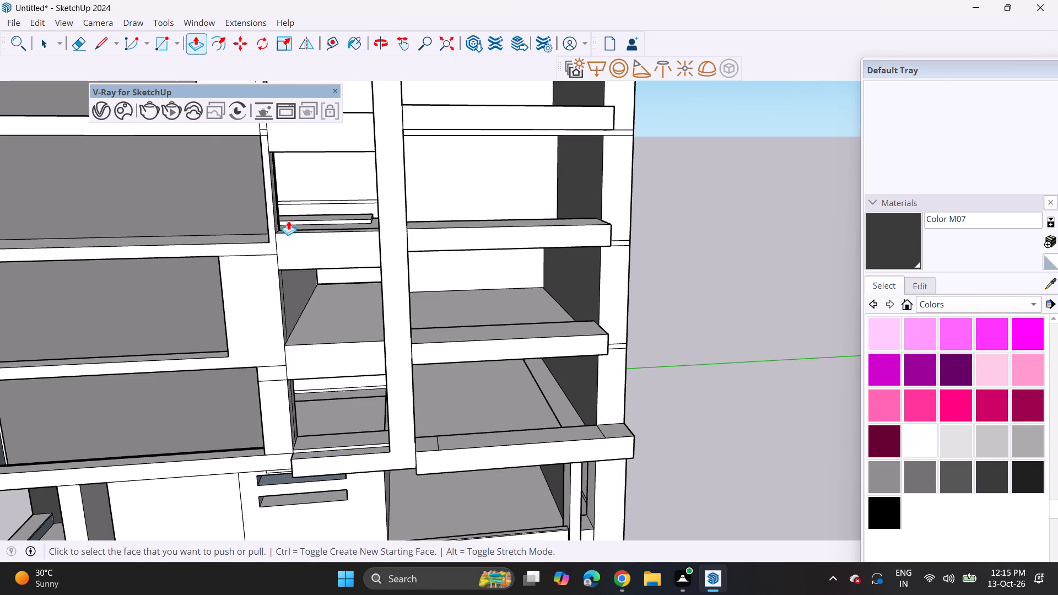
click(426, 446)
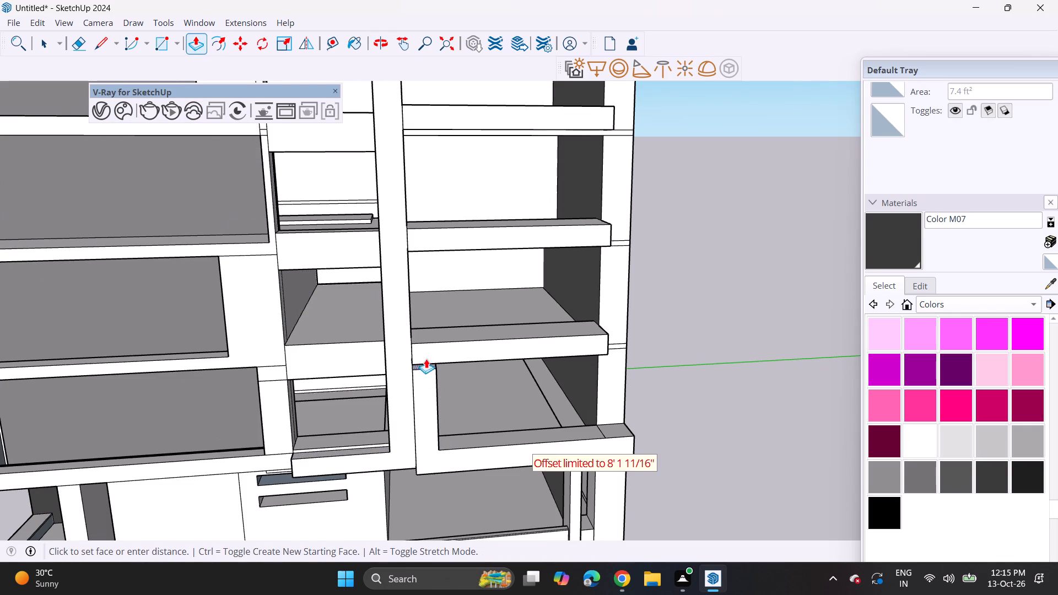
click(444, 360)
middle_drag(410, 386, 464, 322)
scroll(462, 321, up, 2)
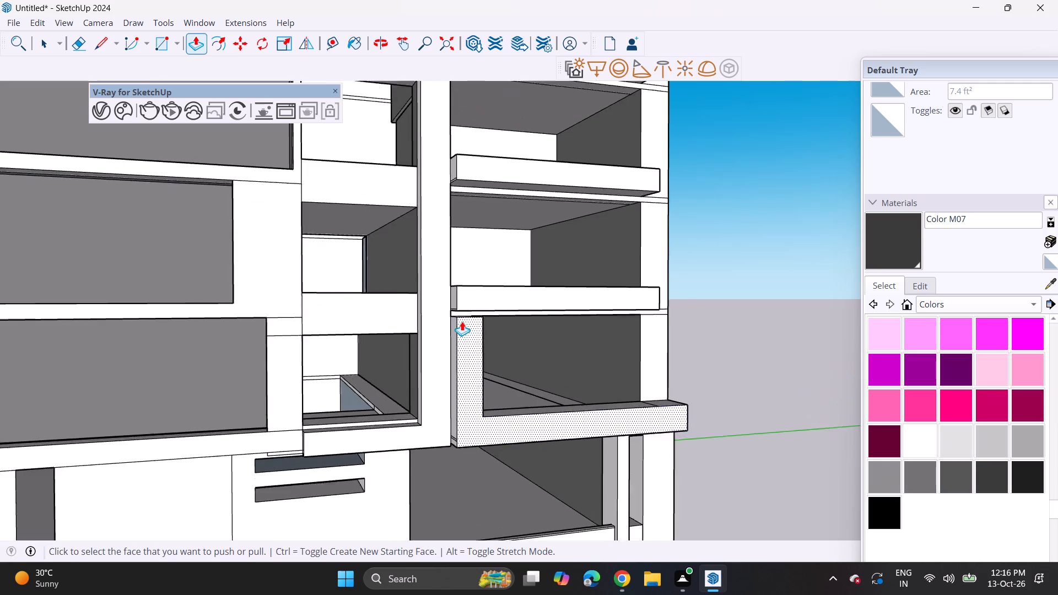
scroll(461, 311, up, 3)
middle_drag(461, 311, 445, 382)
click(467, 337)
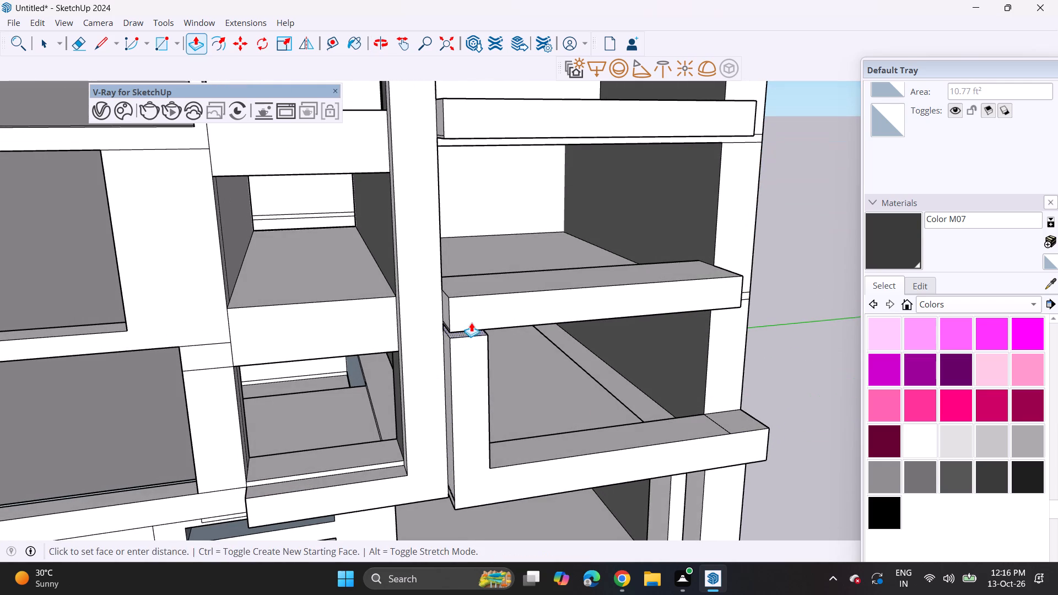
click(473, 313)
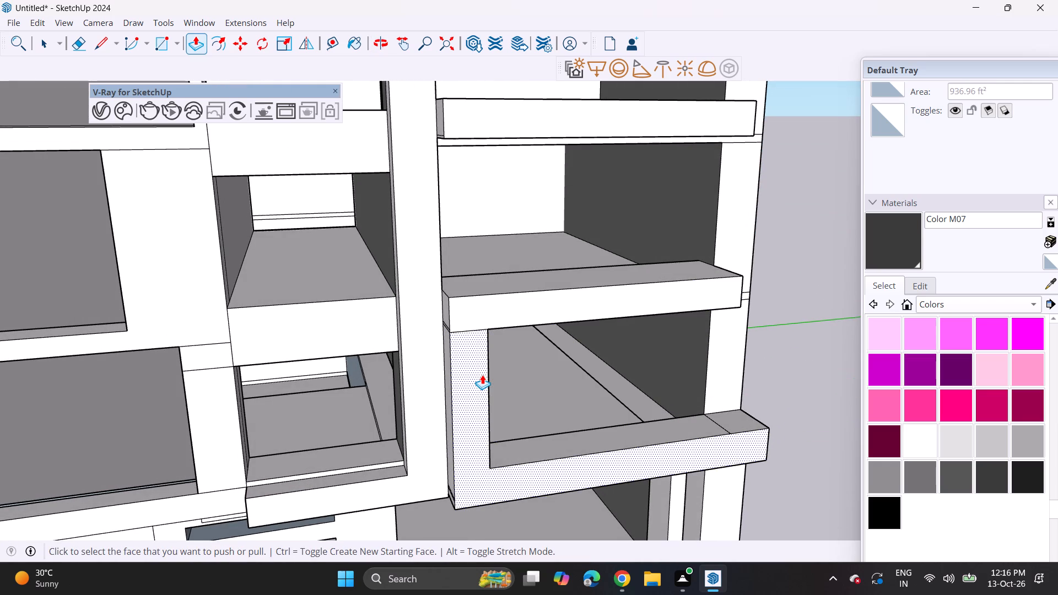
Split off the outer end of the fifth parapet from the bottom and raise it as a post to meet the next parapet.
scroll(490, 354, down, 9)
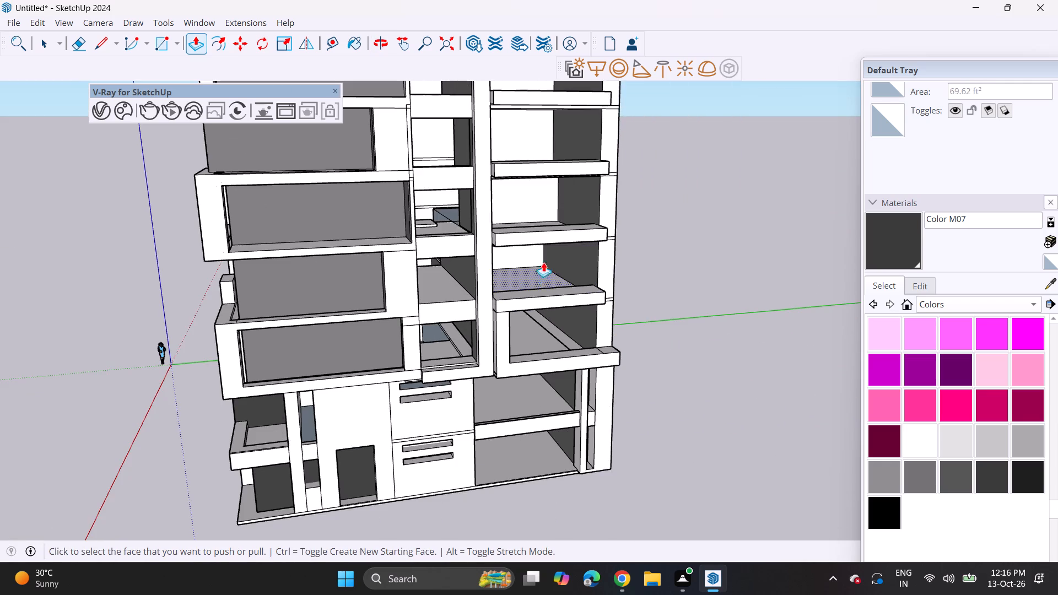
shift+middle_drag(566, 230, 523, 396)
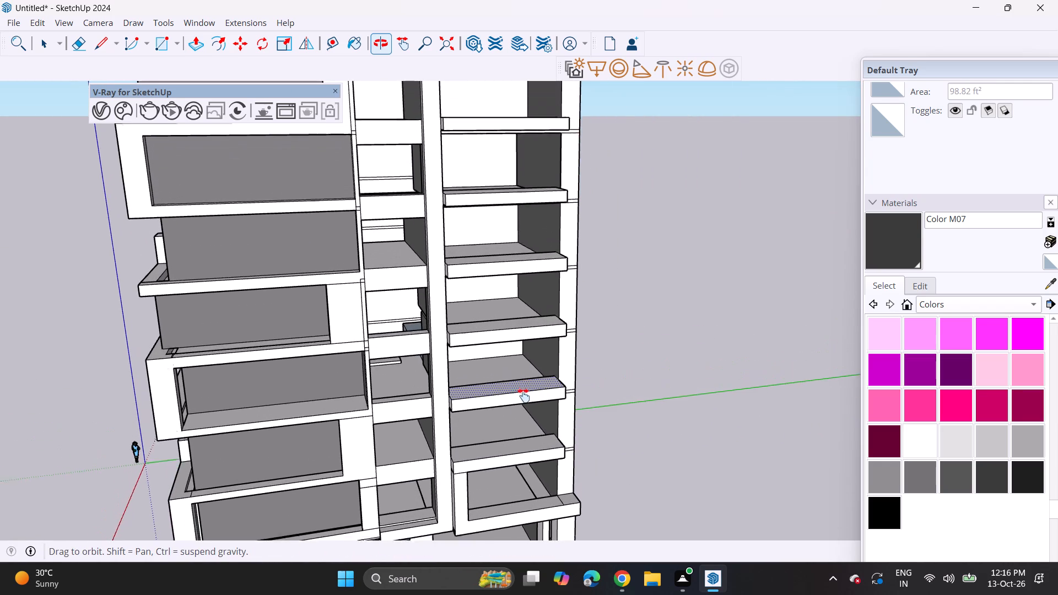
shift+middle_drag(523, 396, 522, 418)
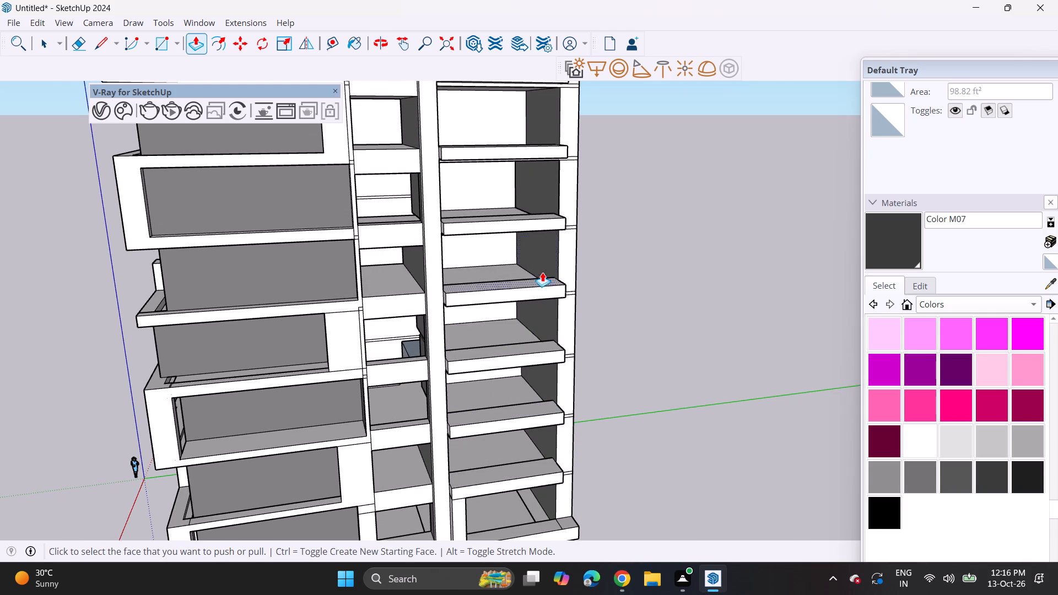
middle_drag(545, 265, 551, 355)
scroll(559, 309, up, 6)
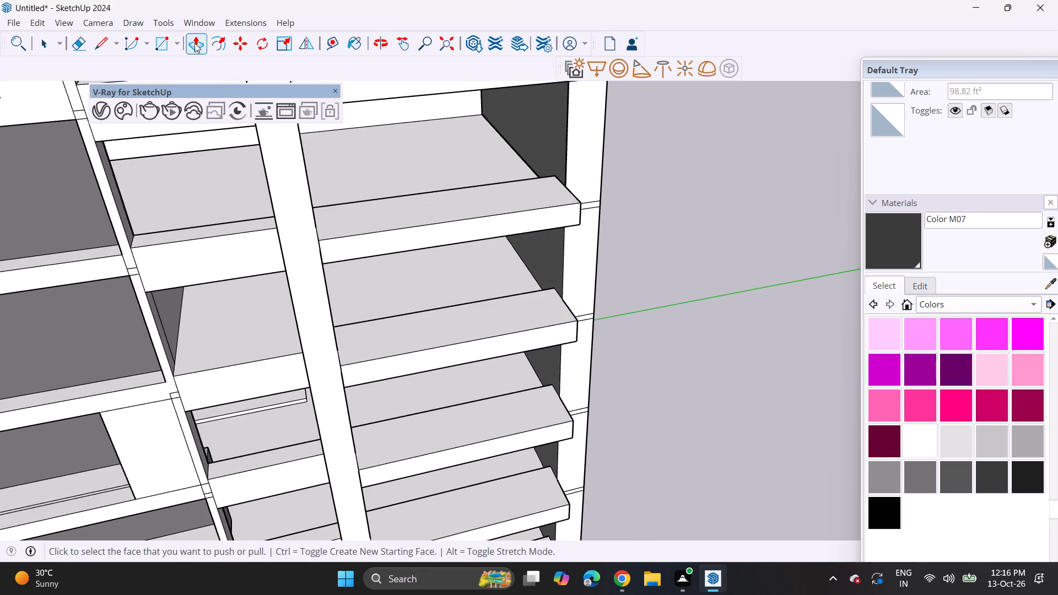
click(104, 44)
drag(531, 295, 538, 304)
click(554, 324)
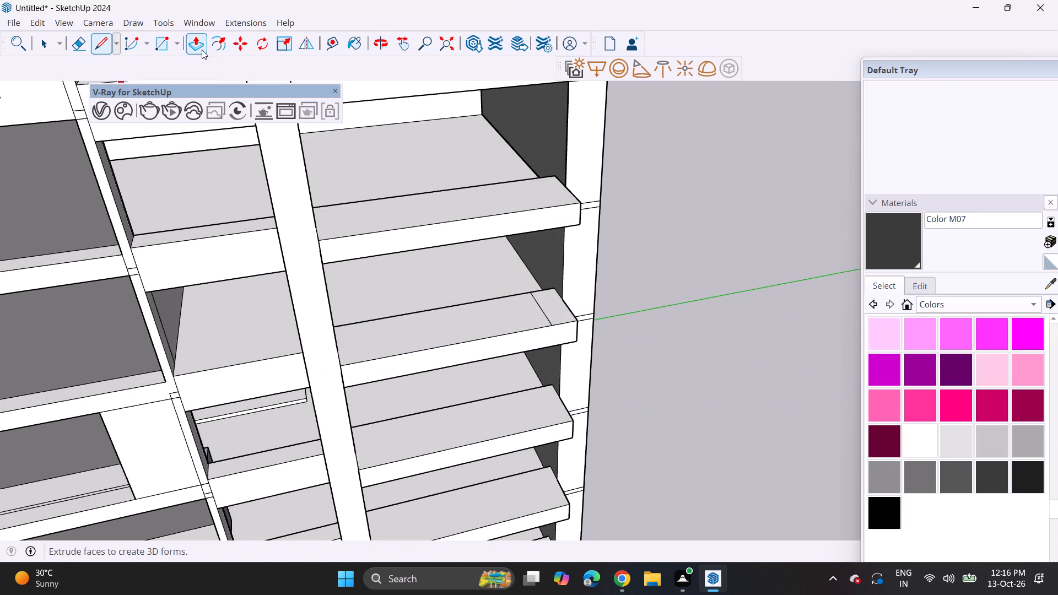
click(202, 50)
click(560, 318)
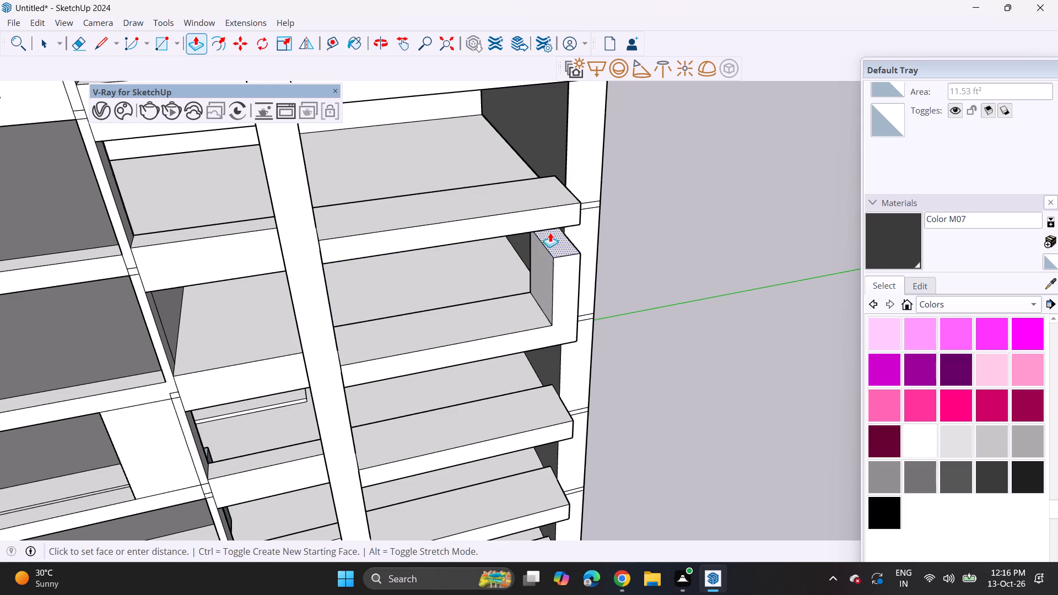
click(517, 228)
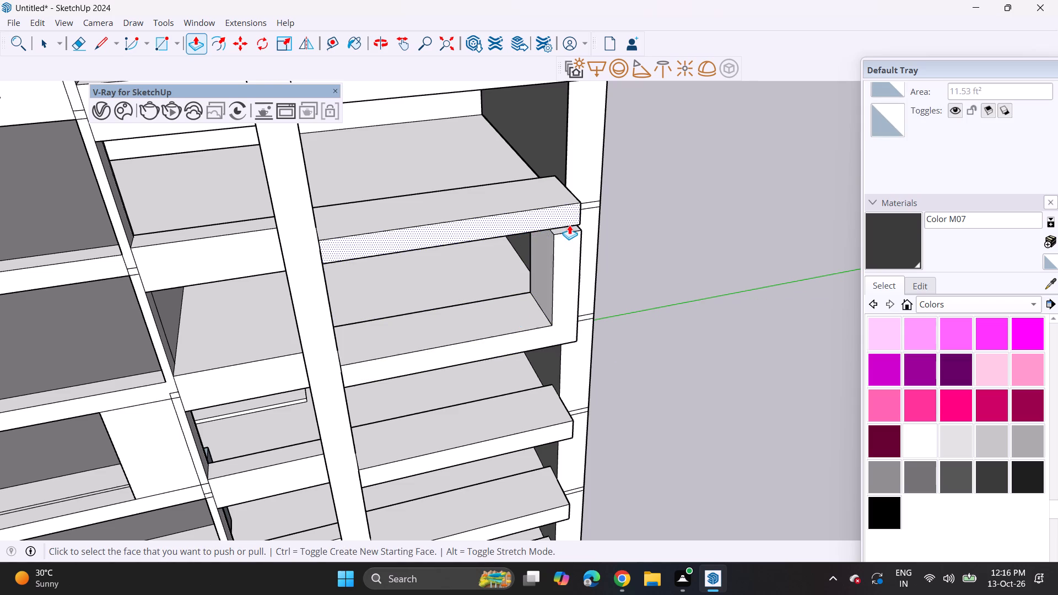
click(568, 226)
key(Escape)
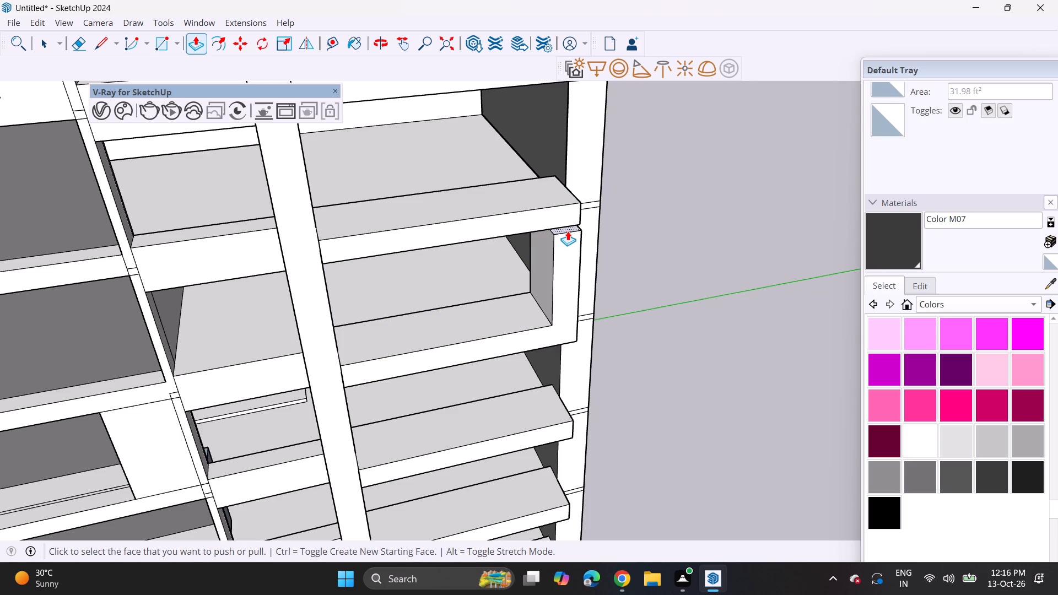
click(566, 228)
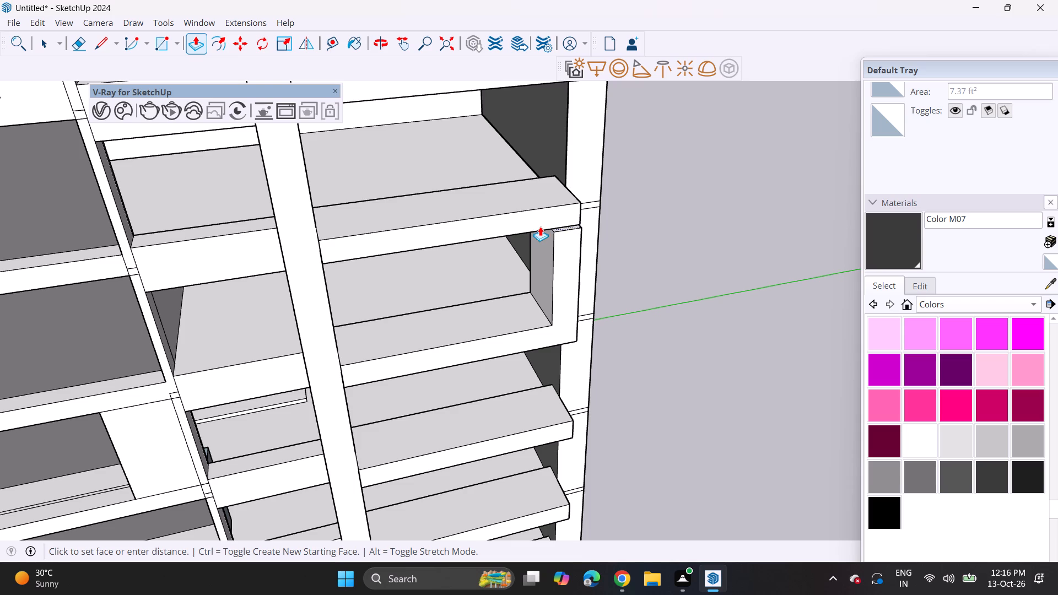
click(540, 201)
Align the small face at the outer post's upper corner with the post front and erase the leftover seam edges.
middle_drag(616, 226, 308, 225)
scroll(336, 207, up, 3)
scroll(370, 165, up, 1)
click(370, 165)
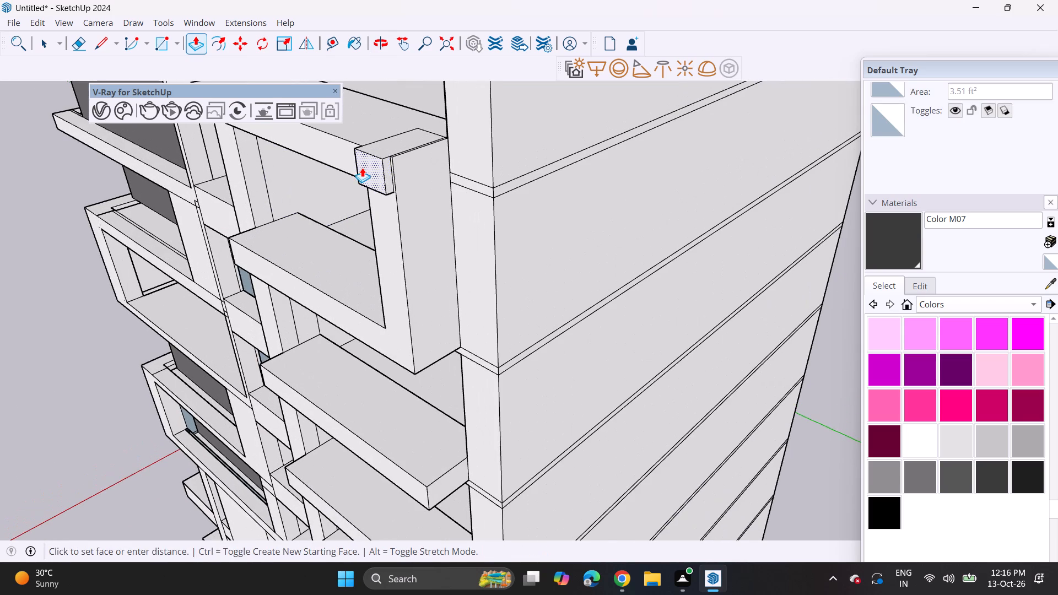
click(390, 189)
scroll(400, 182, up, 3)
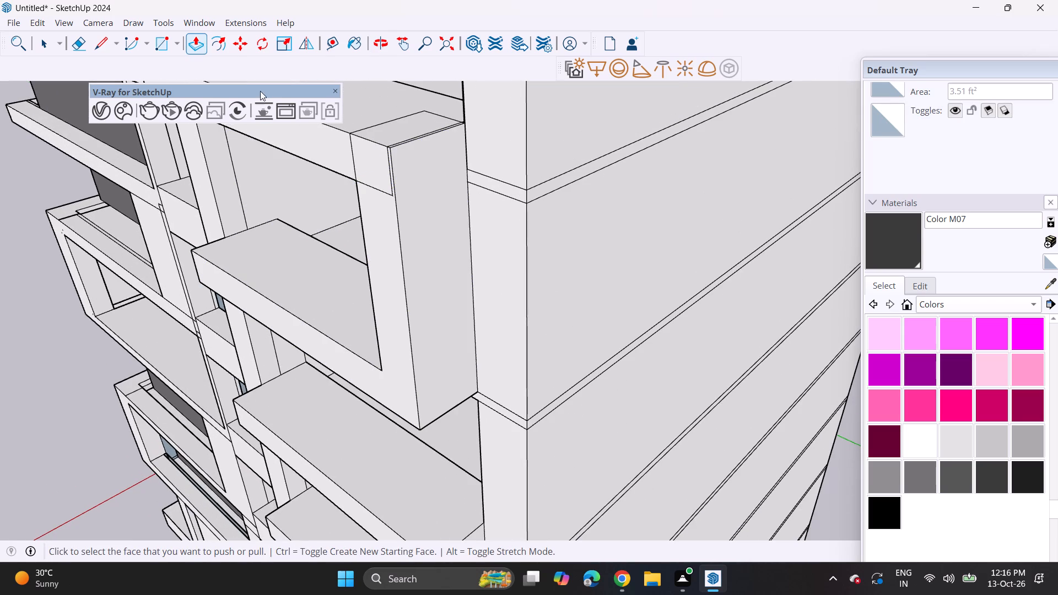
click(72, 44)
drag(333, 158, 375, 166)
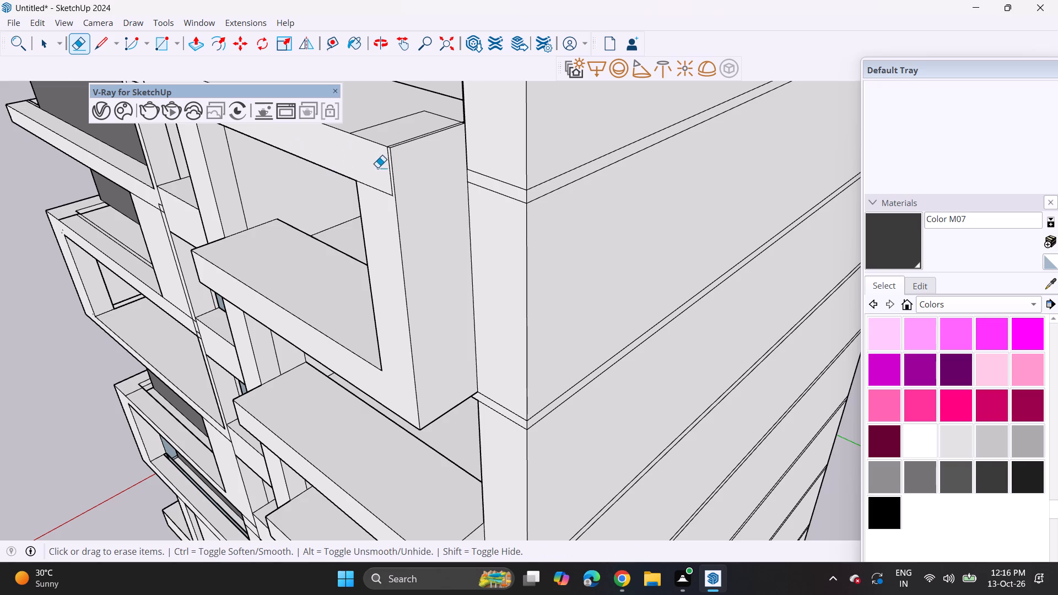
drag(377, 167, 377, 200)
click(393, 196)
Two floors above the framed balcony, split off the parapet's inner end and raise it as a post to the parapet above.
middle_drag(329, 223, 411, 184)
scroll(532, 116, down, 7)
middle_drag(403, 251, 494, 124)
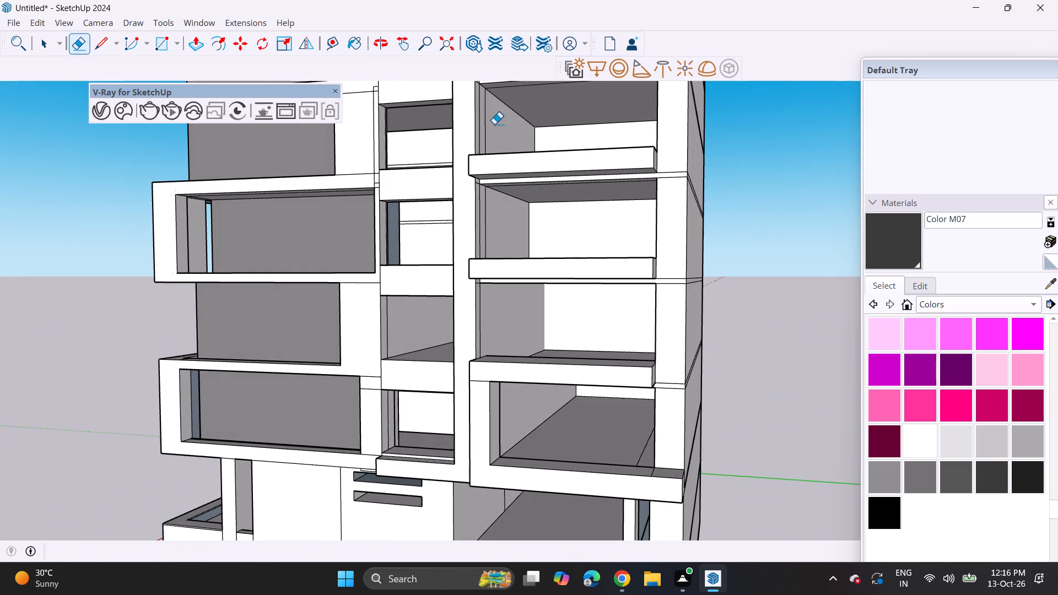
scroll(494, 124, down, 3)
shift+middle_drag(482, 109, 439, 255)
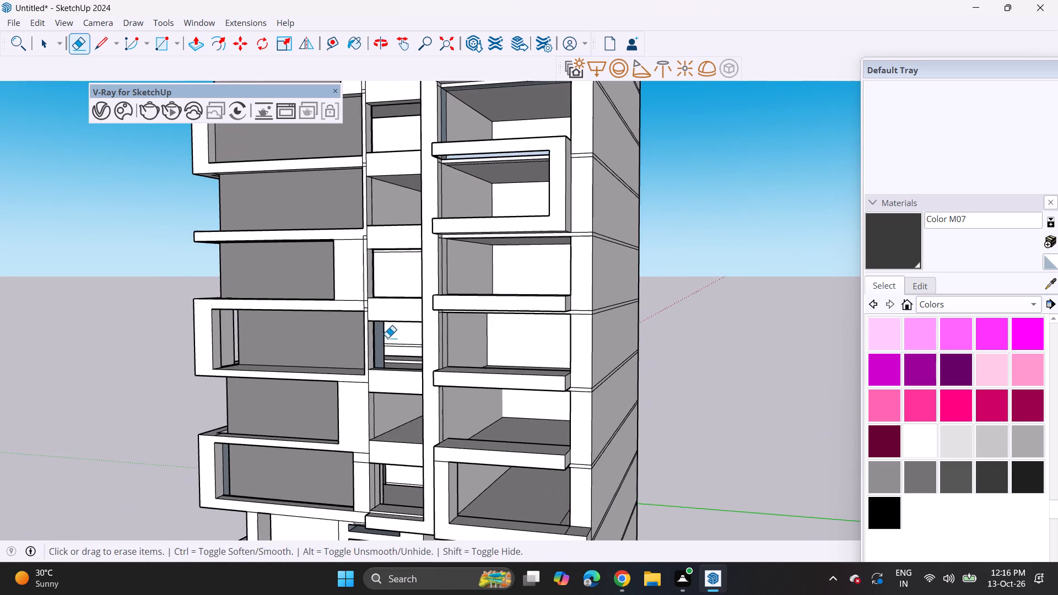
middle_drag(390, 334, 581, 311)
shift+middle_drag(581, 152, 488, 423)
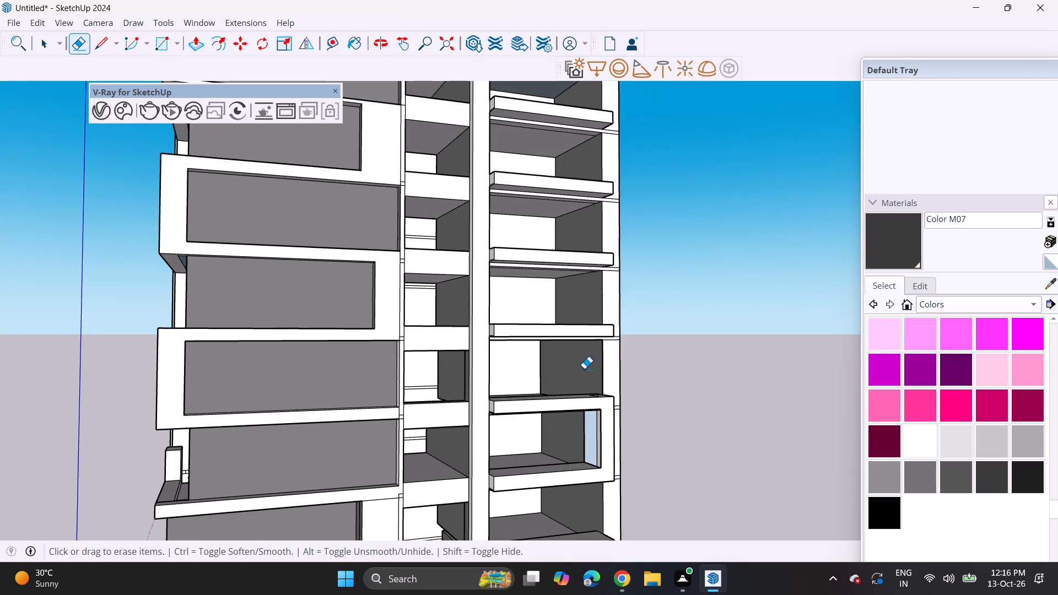
middle_drag(539, 300, 471, 488)
scroll(480, 334, up, 3)
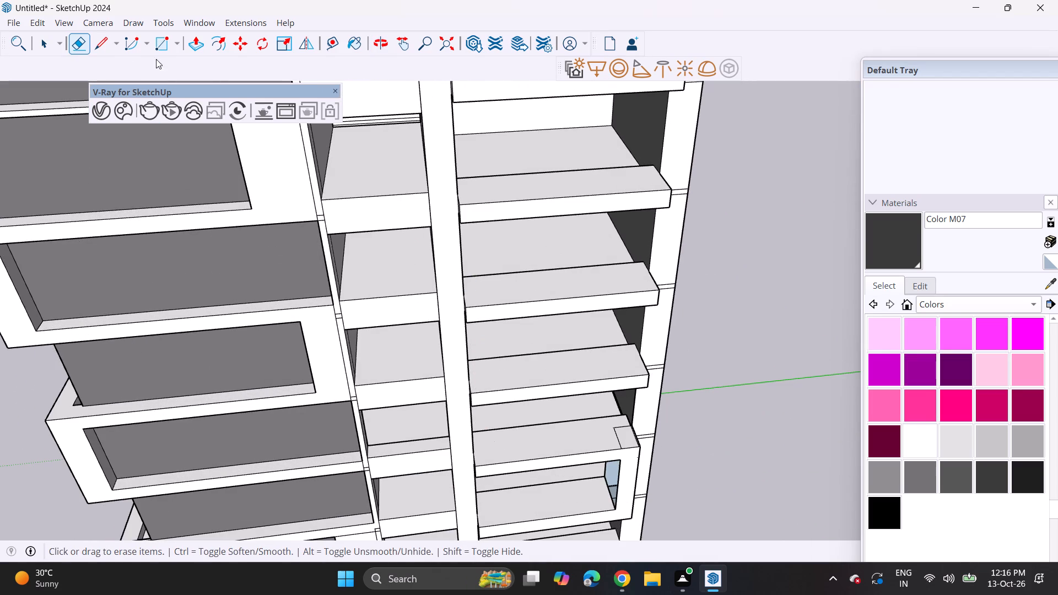
click(102, 38)
middle_drag(499, 249, 476, 260)
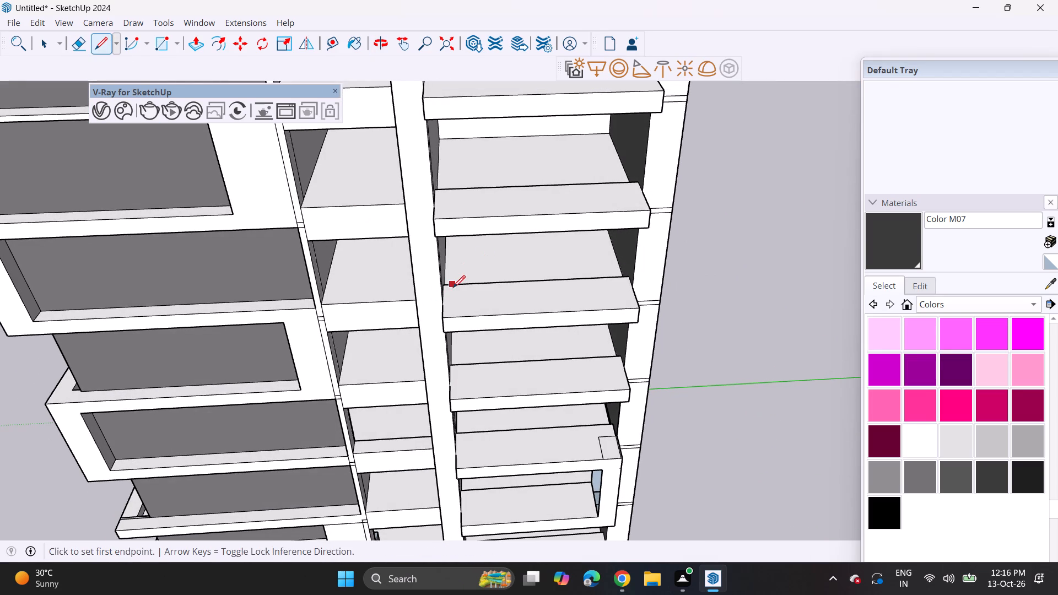
drag(456, 285, 457, 298)
click(457, 317)
click(190, 52)
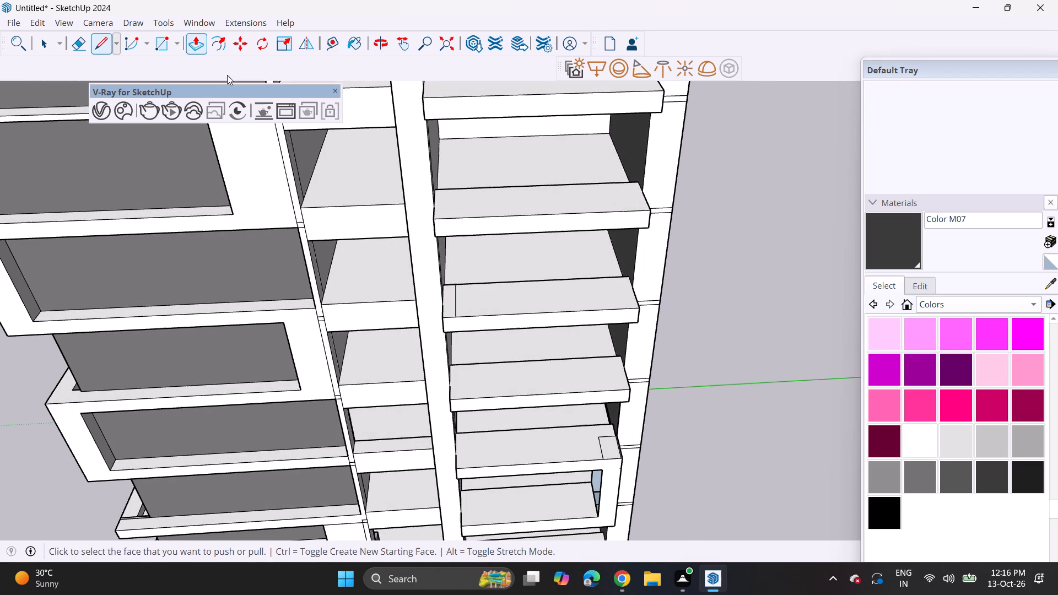
click(453, 300)
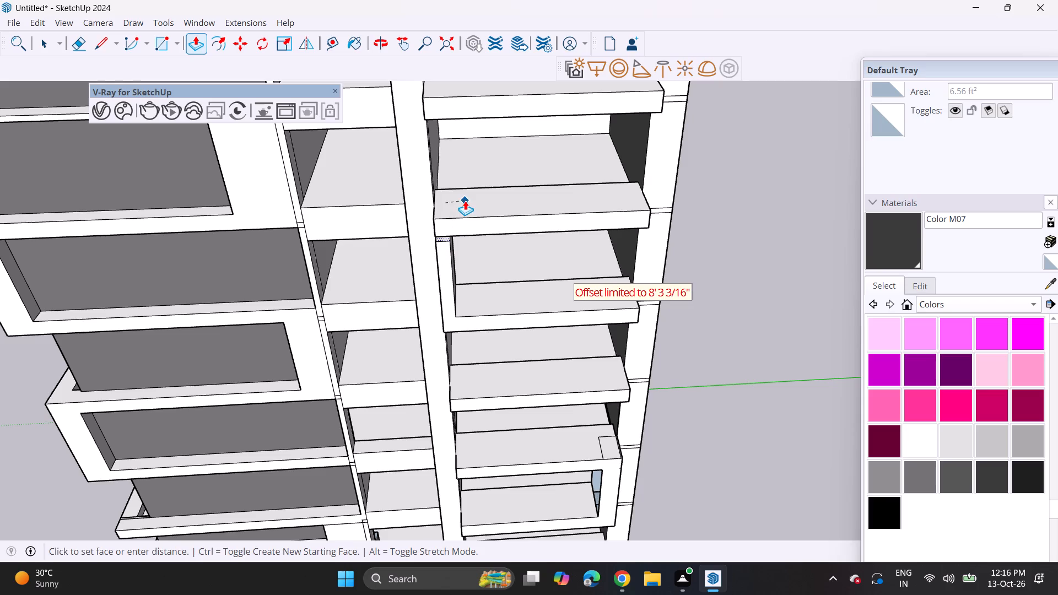
click(471, 230)
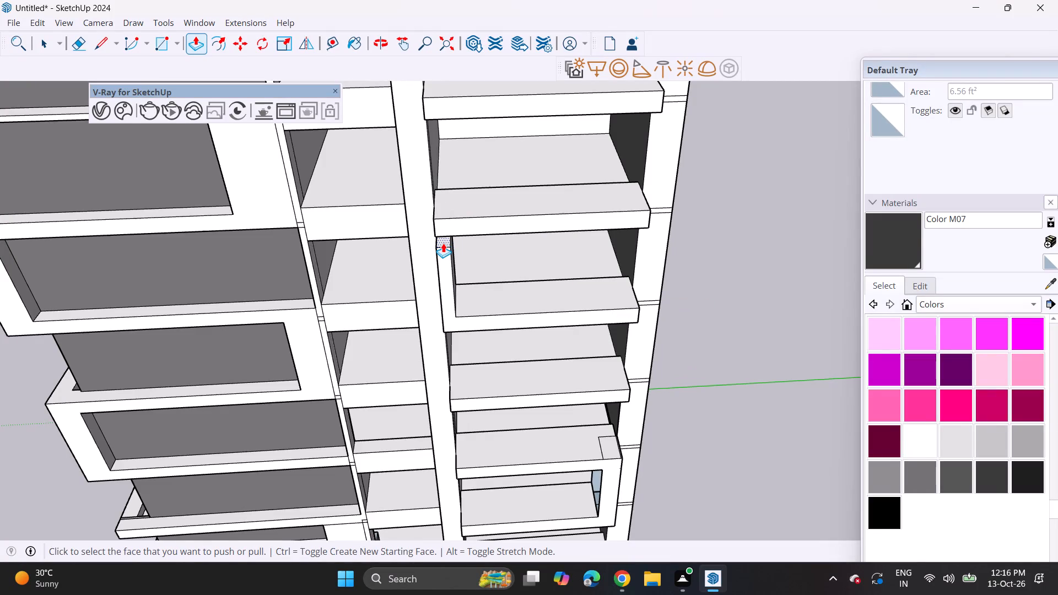
click(443, 243)
middle_click(471, 231)
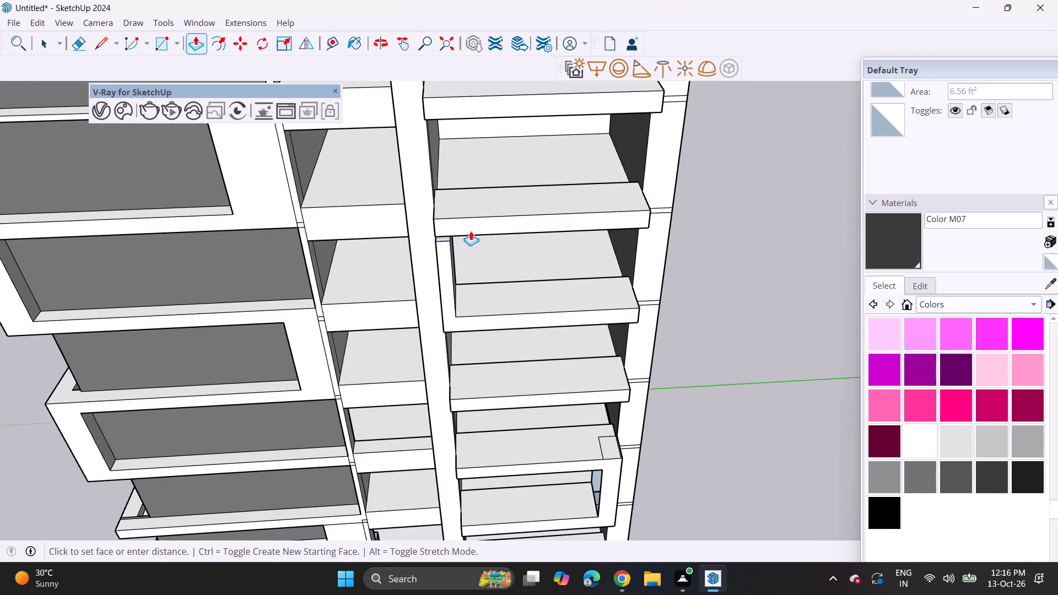
click(471, 231)
middle_drag(466, 239, 451, 121)
middle_drag(448, 119, 450, 290)
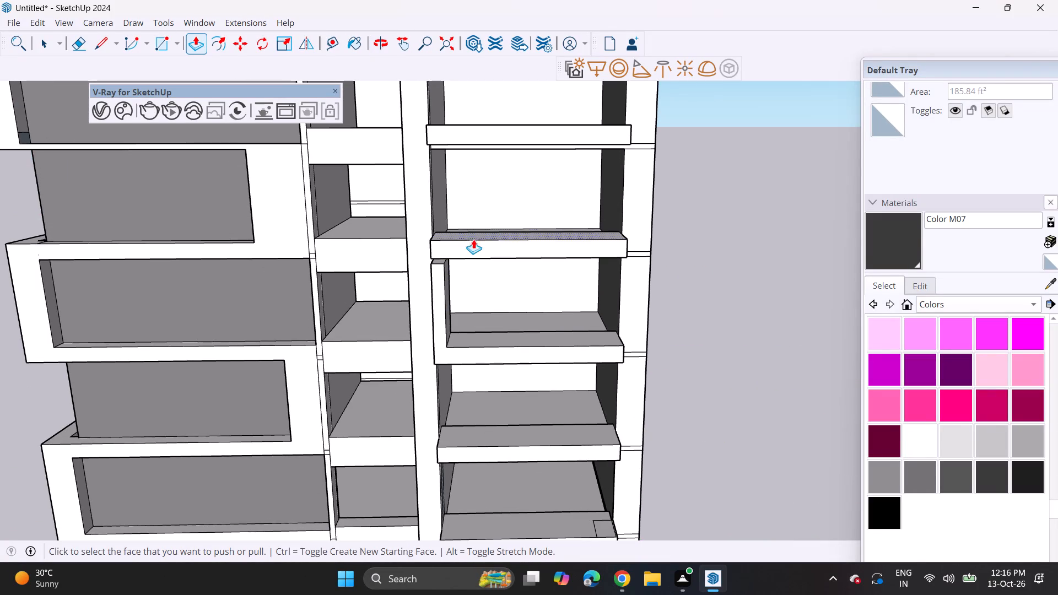
Two floors above the framed balcony, extend the inner post up to the underside of the parapet above.
middle_drag(440, 262, 647, 298)
scroll(440, 262, up, 1)
scroll(675, 342, up, 5)
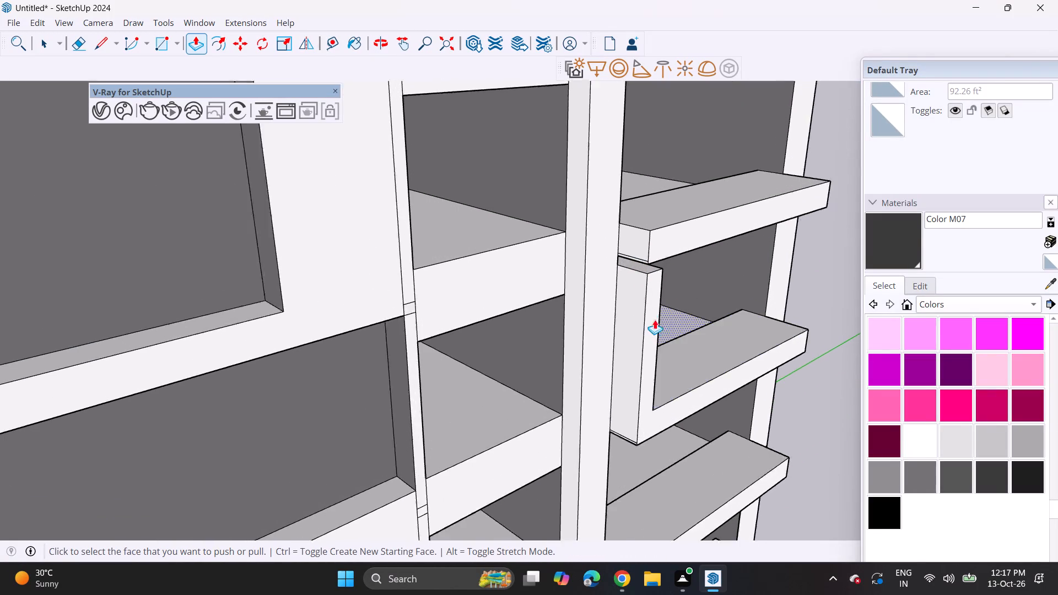
scroll(655, 320, up, 1)
click(639, 251)
click(647, 235)
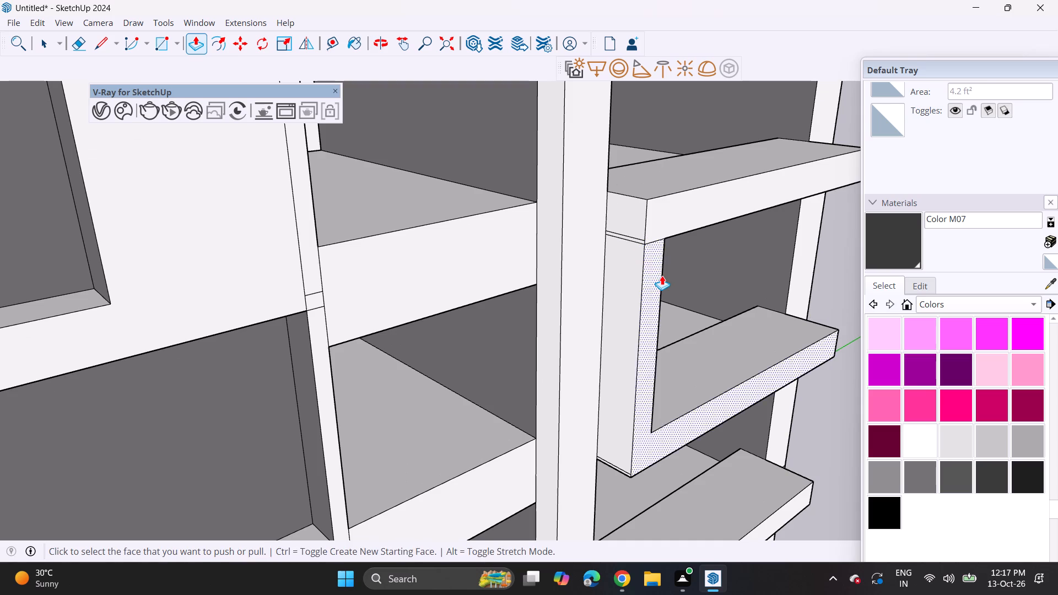
middle_drag(656, 279, 440, 247)
scroll(440, 247, down, 9)
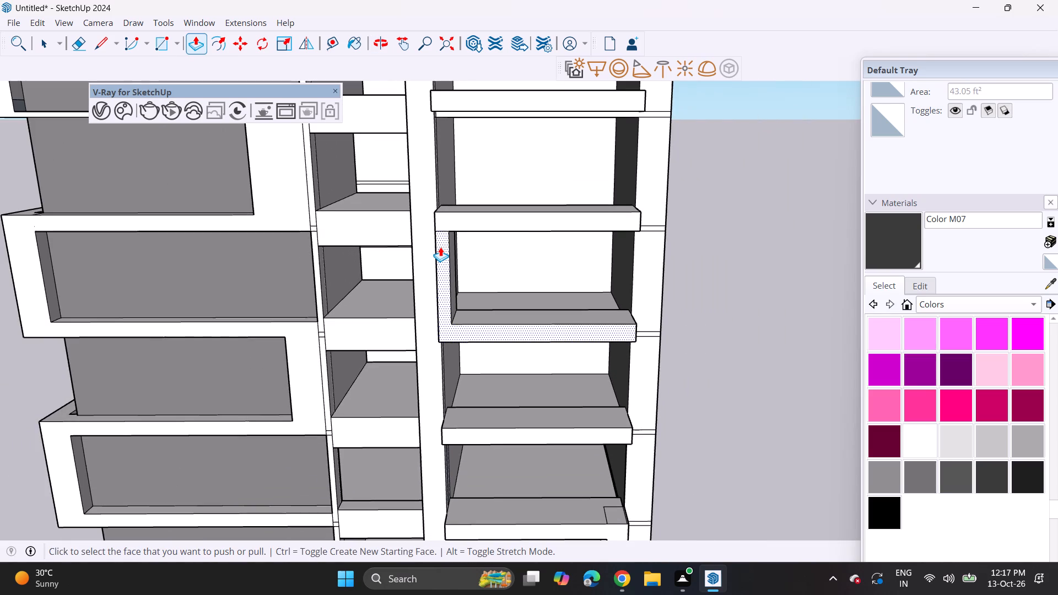
Split off the outer end of the second projecting parapet from the top and raise it as a post to the top parapet's underside.
shift+middle_drag(511, 188, 468, 469)
middle_drag(523, 337, 517, 385)
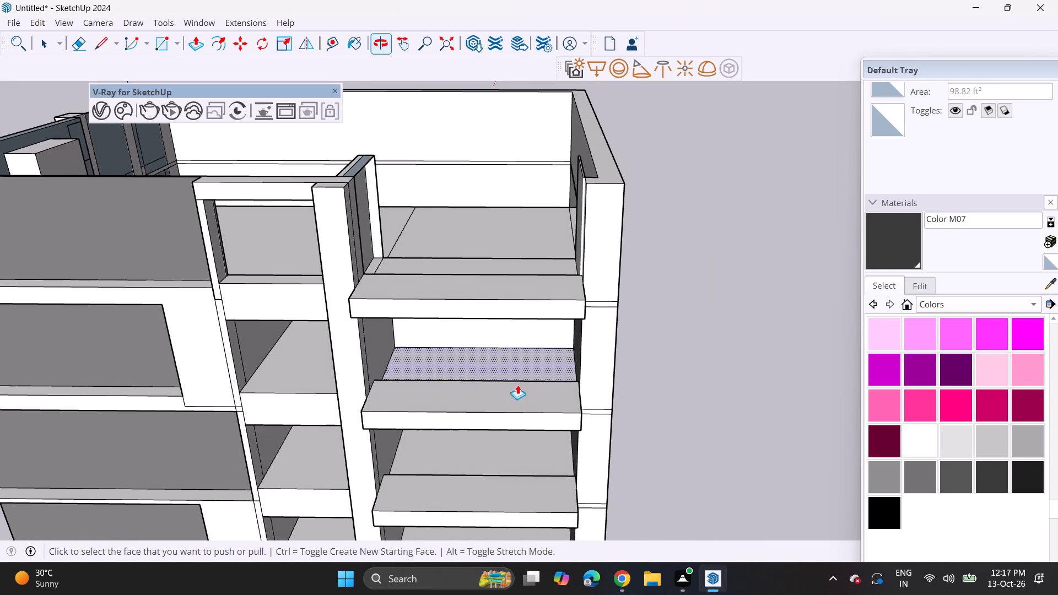
drag(101, 50, 111, 55)
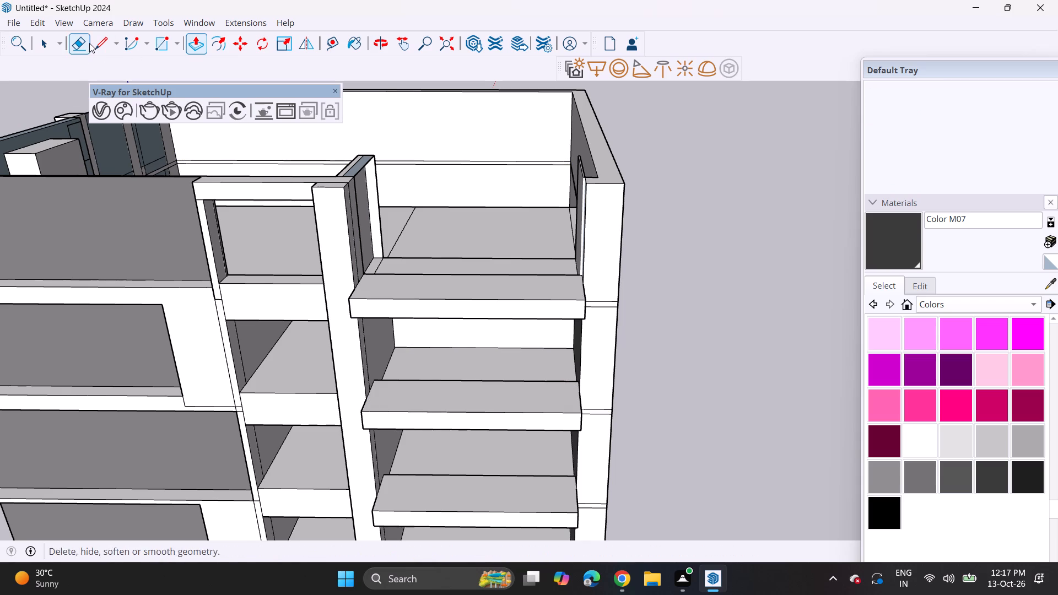
click(98, 39)
click(566, 378)
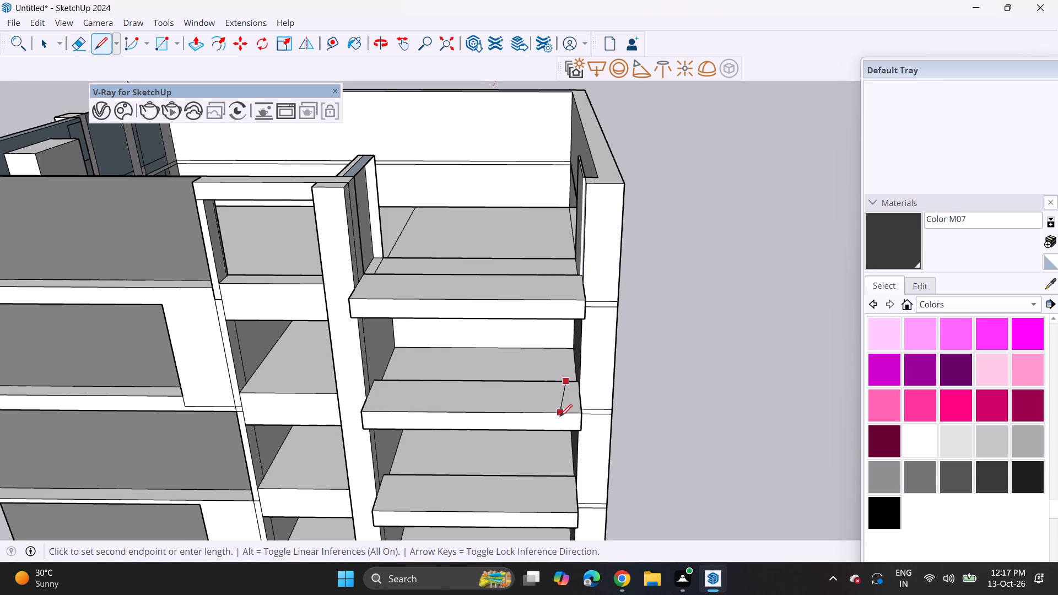
click(563, 418)
drag(197, 47, 202, 54)
click(579, 409)
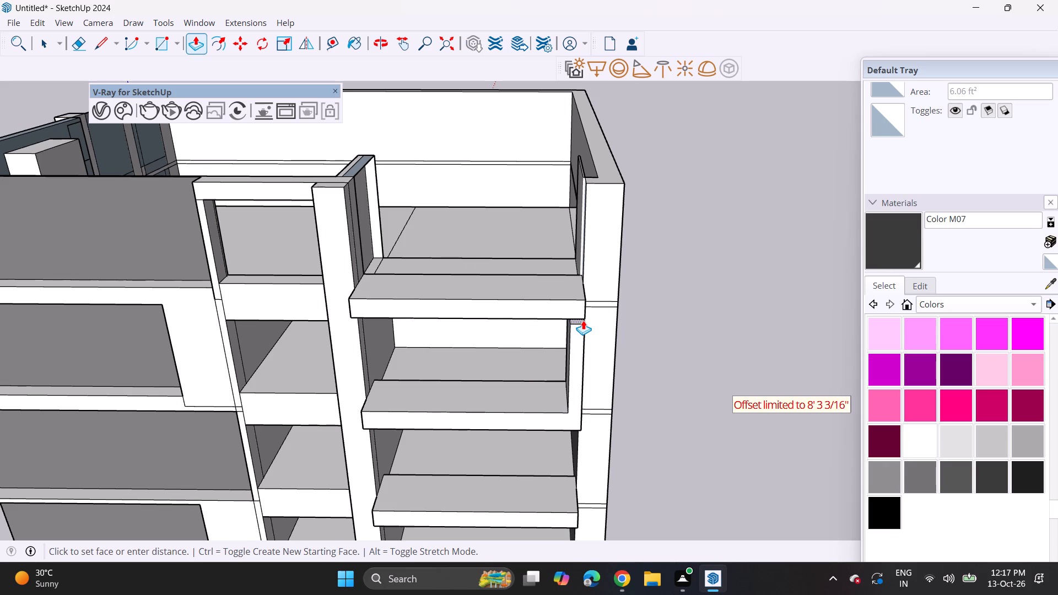
click(583, 320)
click(580, 324)
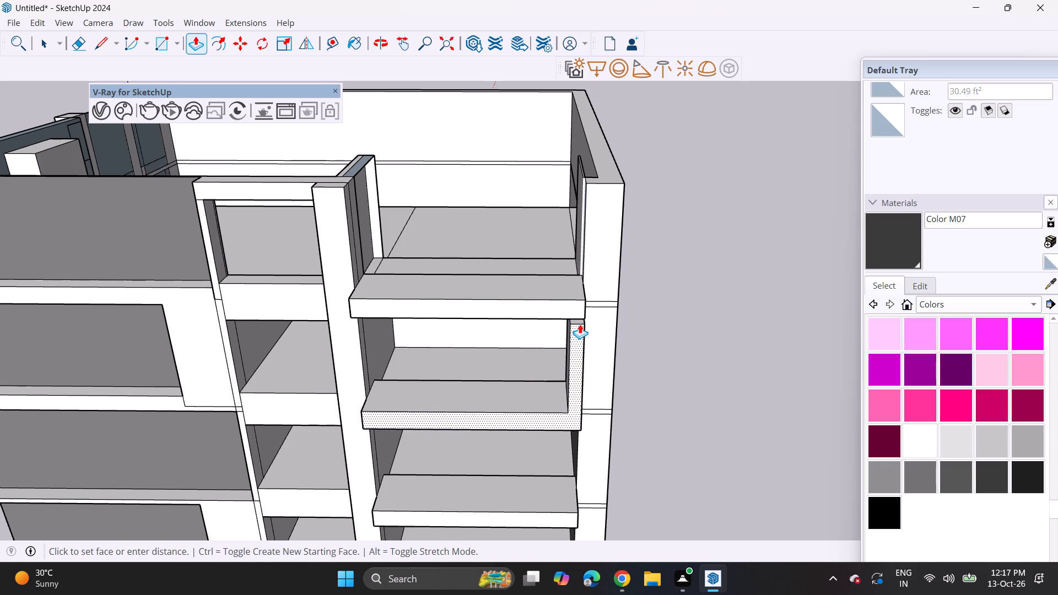
key(Escape)
click(579, 321)
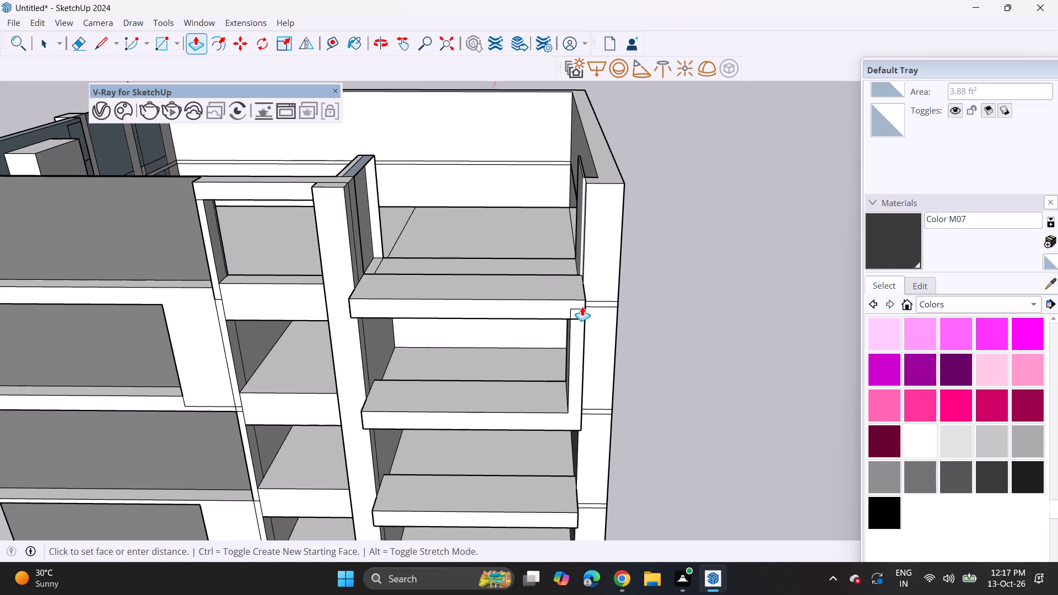
click(528, 323)
Erase the floor-level seam edges across the front of the outer corner column, from the top balcony down to the lowest projecting one.
middle_drag(532, 365, 517, 301)
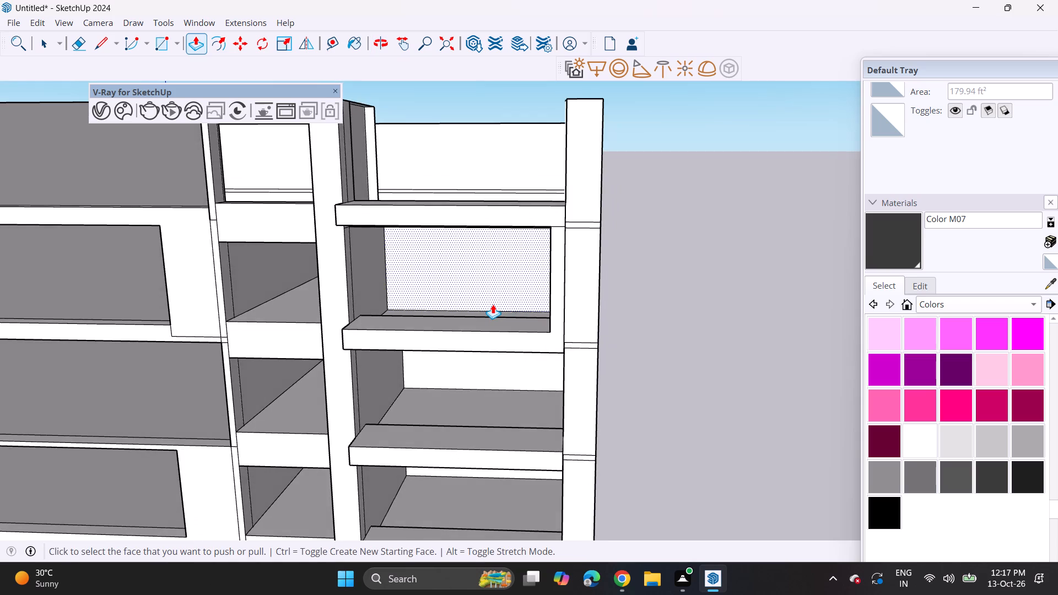
scroll(493, 304, down, 10)
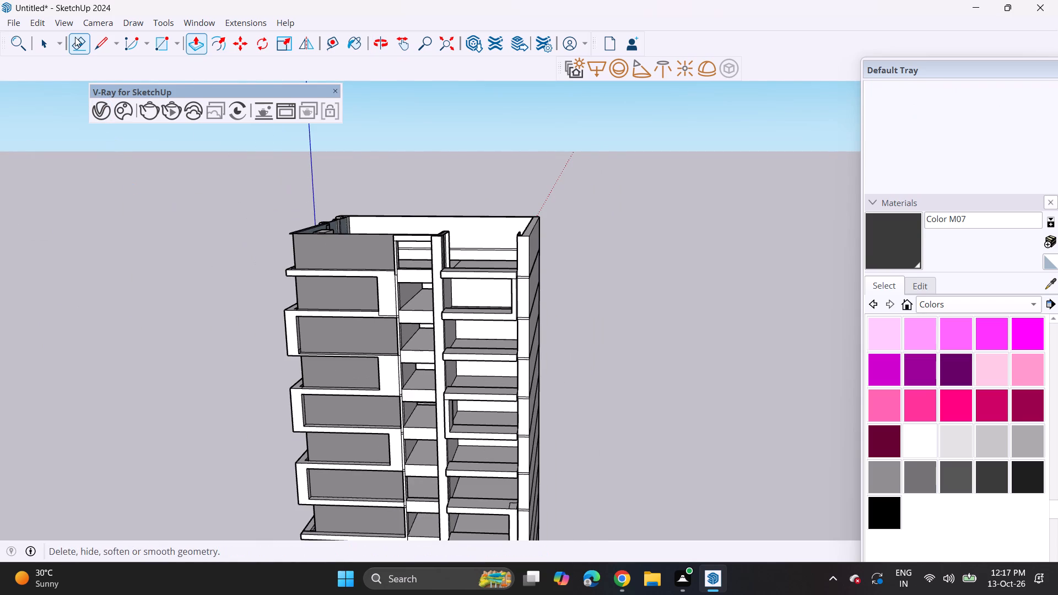
click(75, 37)
scroll(511, 313, up, 4)
scroll(548, 270, up, 8)
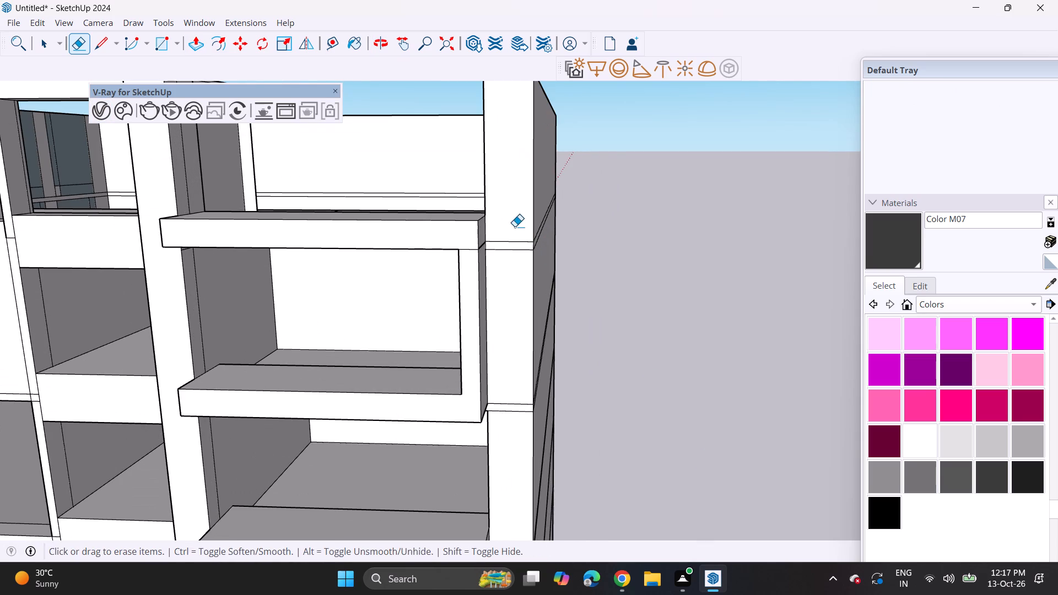
drag(514, 225, 516, 501)
scroll(511, 517, down, 4)
shift+middle_drag(511, 517, 510, 204)
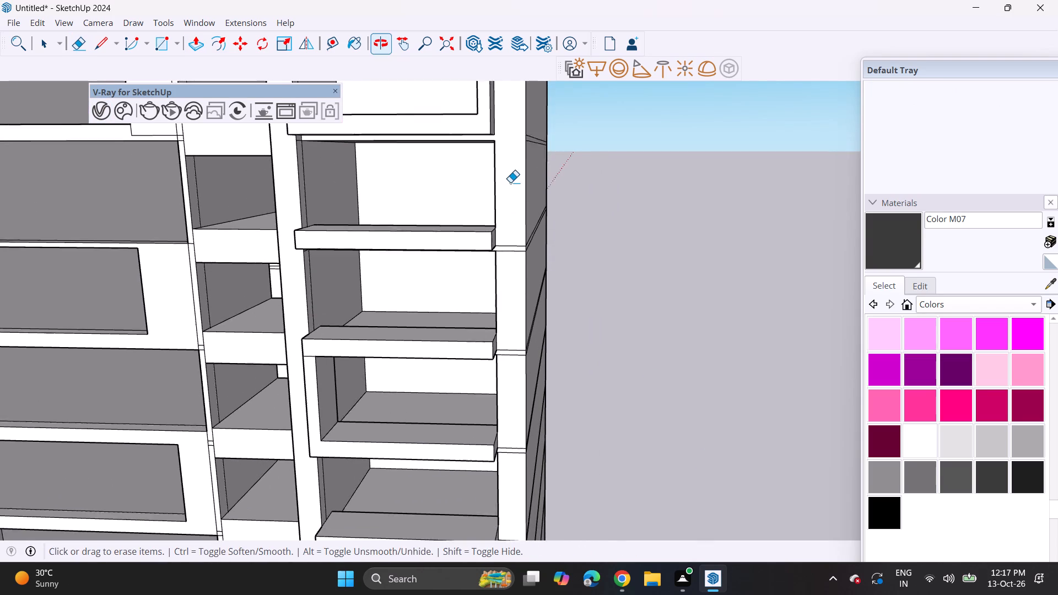
drag(511, 180, 512, 543)
shift+middle_drag(501, 485, 501, 243)
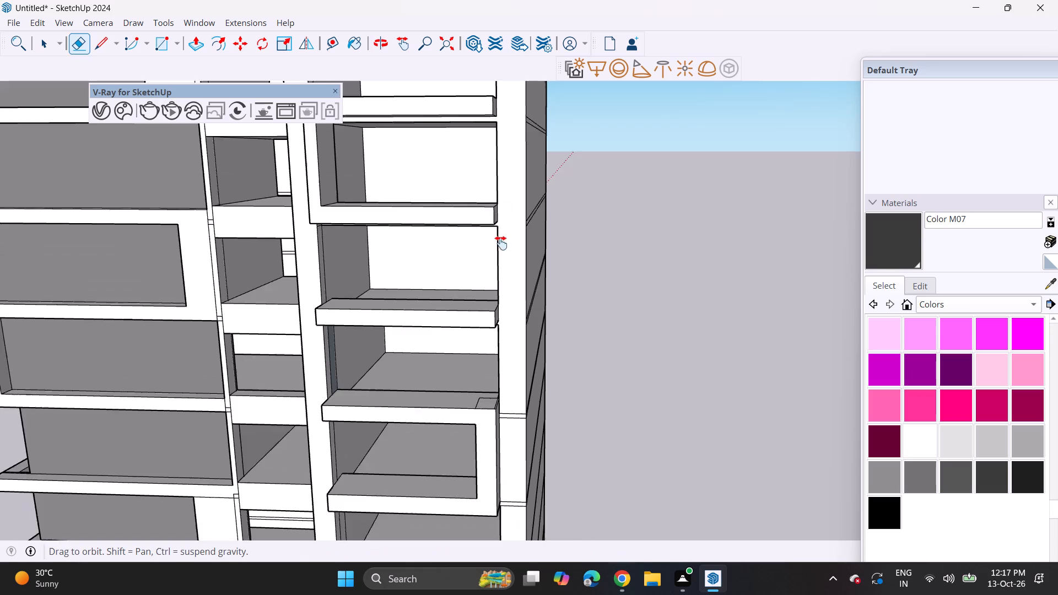
shift+middle_drag(501, 243, 501, 91)
drag(512, 153, 512, 478)
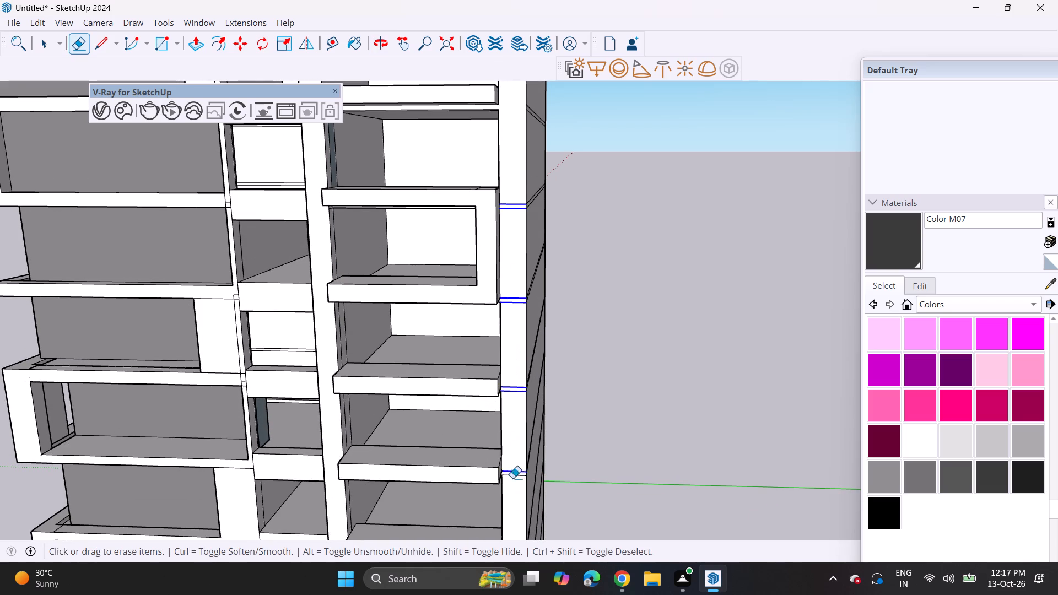
drag(512, 478, 513, 527)
shift+middle_drag(507, 489, 483, 107)
drag(493, 172, 493, 228)
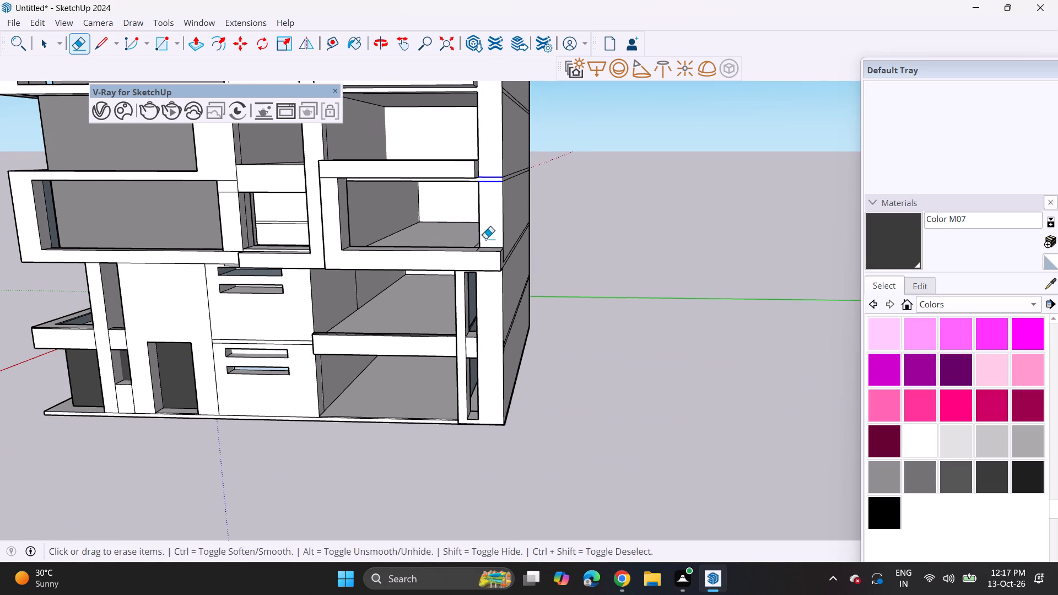
Erase the seam edges where the raised inner and outer posts meet the parapets above them.
drag(326, 175, 327, 183)
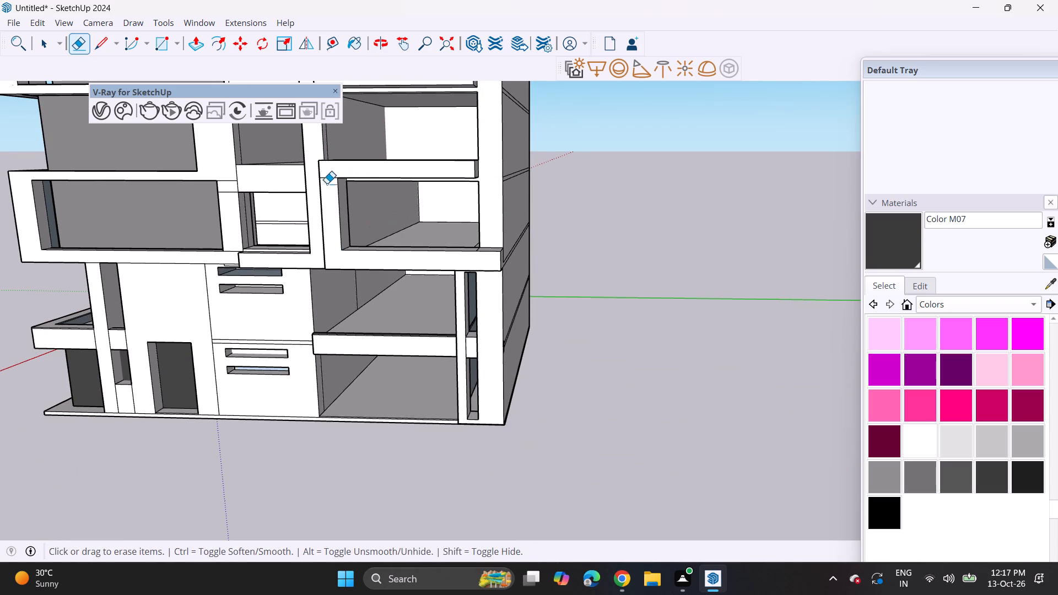
drag(327, 183, 328, 209)
shift+middle_drag(346, 178, 427, 385)
middle_drag(447, 170, 447, 213)
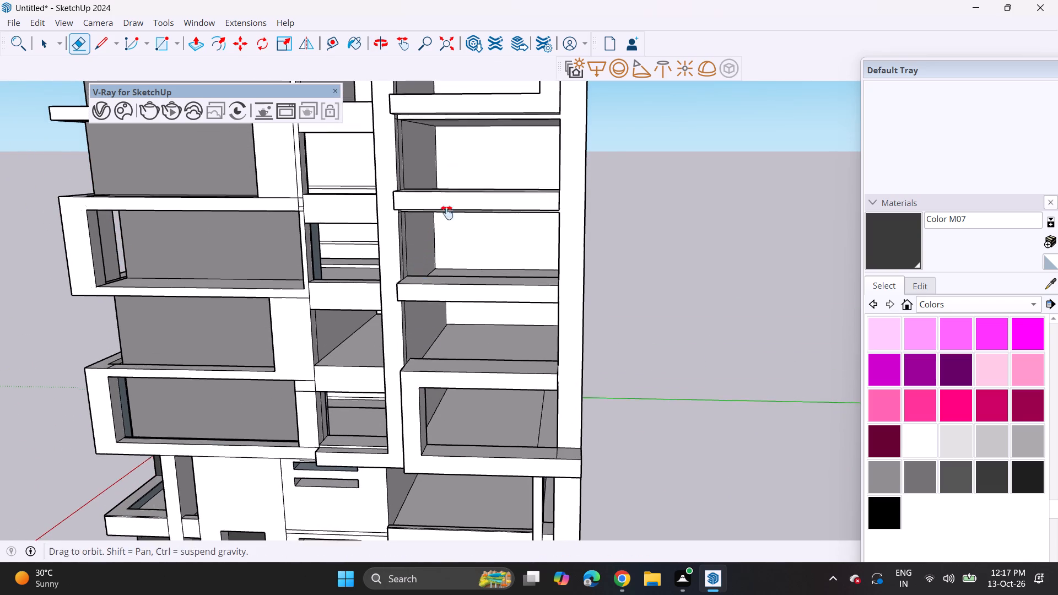
middle_drag(447, 213, 447, 335)
shift+middle_drag(497, 137, 497, 451)
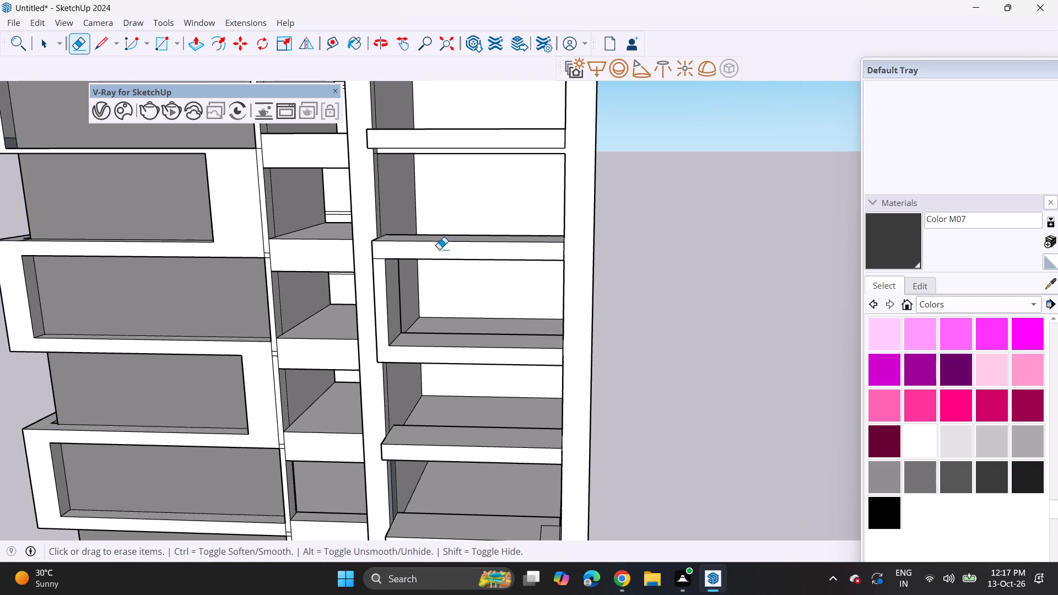
click(379, 258)
shift+middle_drag(412, 150, 416, 166)
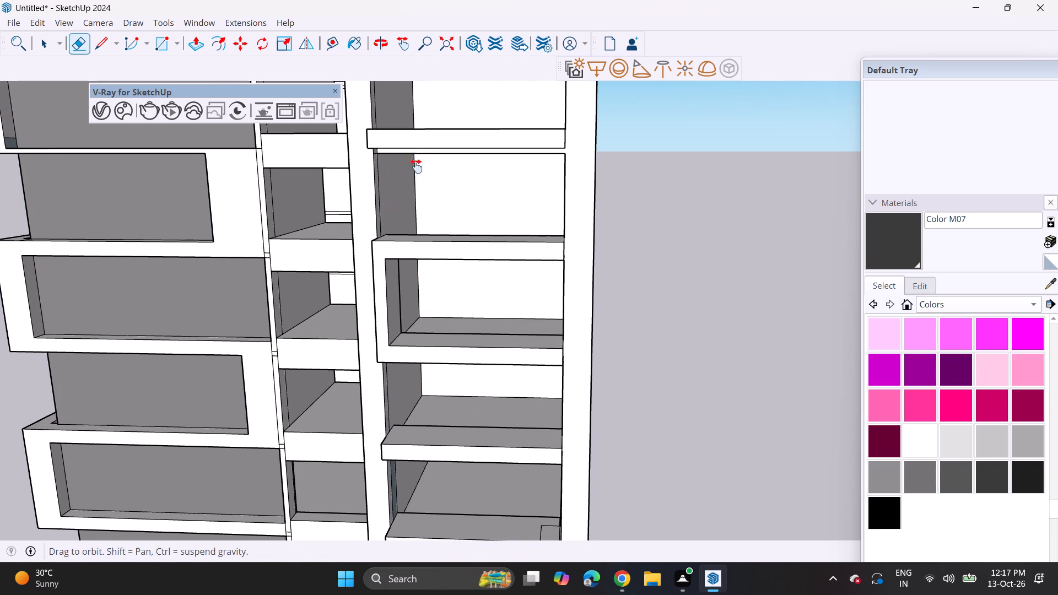
shift+middle_drag(416, 166, 413, 391)
shift+middle_drag(509, 148, 510, 171)
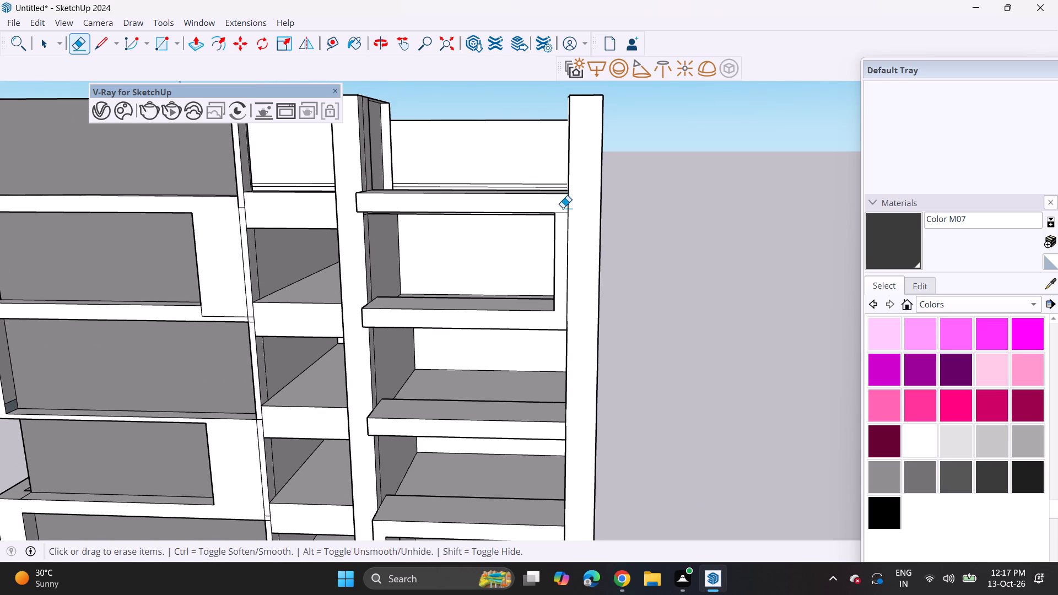
drag(563, 210, 559, 235)
Inside the fifth-parapet balcony, slightly push/pull the blue back faces of the outer post and top beam into white front faces.
scroll(527, 349, down, 3)
middle_drag(458, 423, 515, 273)
scroll(515, 276, down, 5)
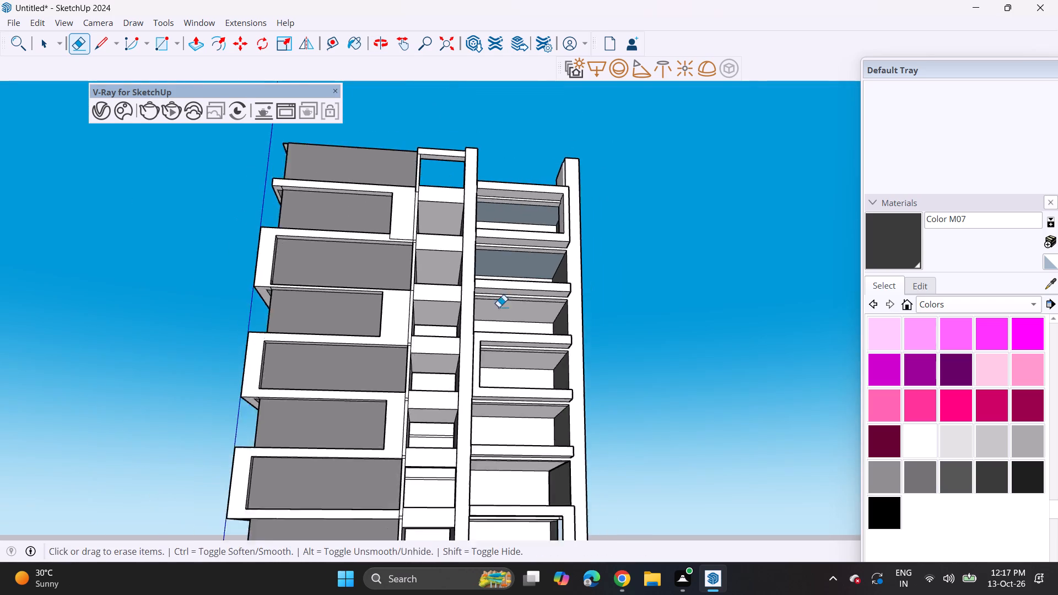
middle_drag(446, 357, 489, 434)
scroll(535, 418, down, 3)
middle_drag(448, 448, 557, 451)
scroll(557, 451, down, 2)
shift+middle_drag(556, 482, 573, 420)
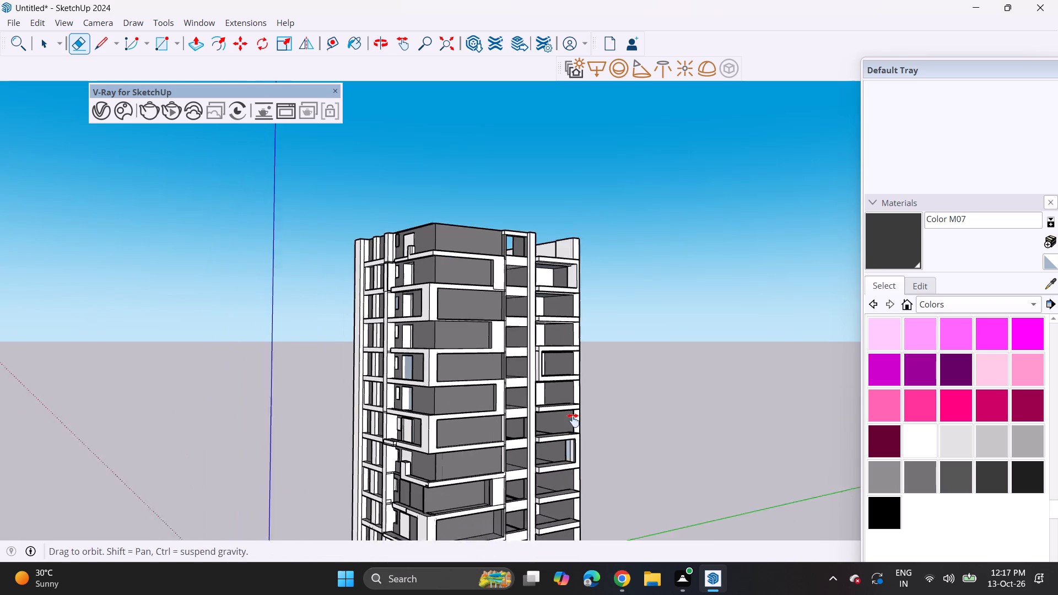
shift+middle_drag(573, 420, 574, 415)
scroll(586, 445, up, 20)
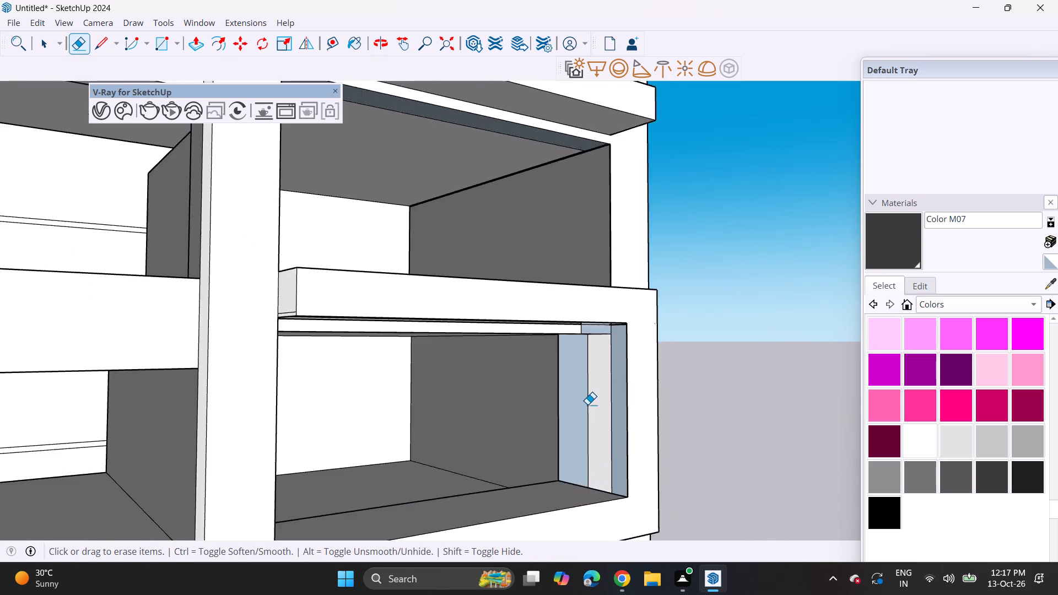
scroll(587, 404, up, 2)
key(space)
key(p)
click(580, 448)
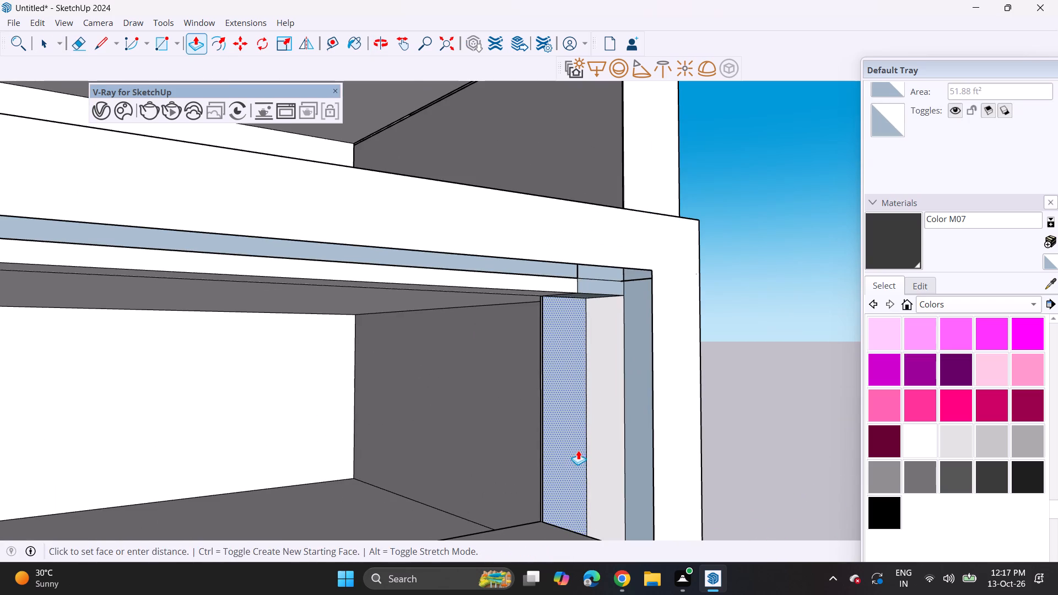
click(578, 450)
double_click(633, 339)
double_click(598, 278)
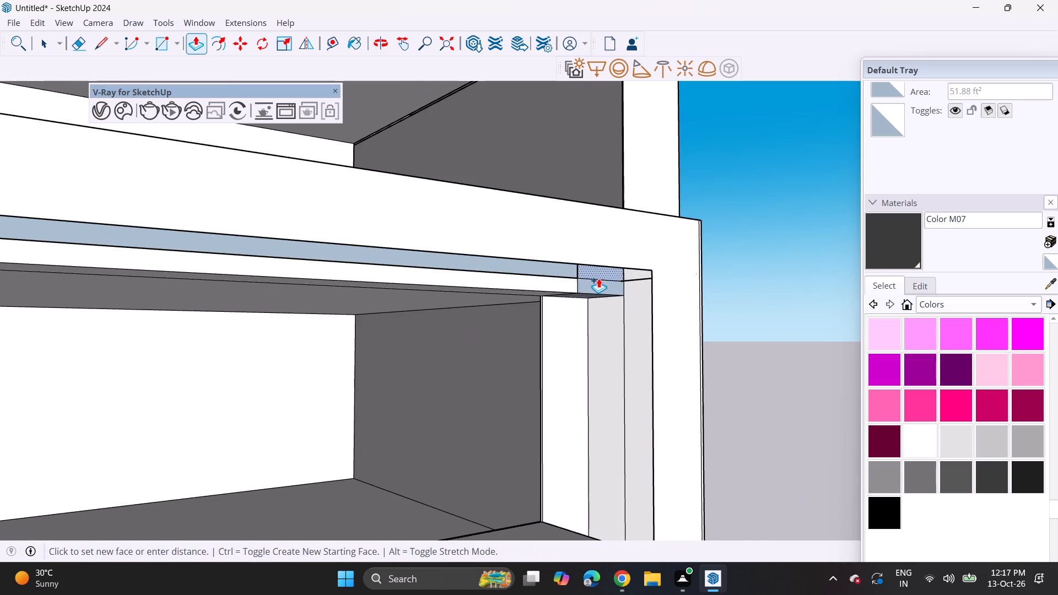
double_click(602, 287)
double_click(571, 269)
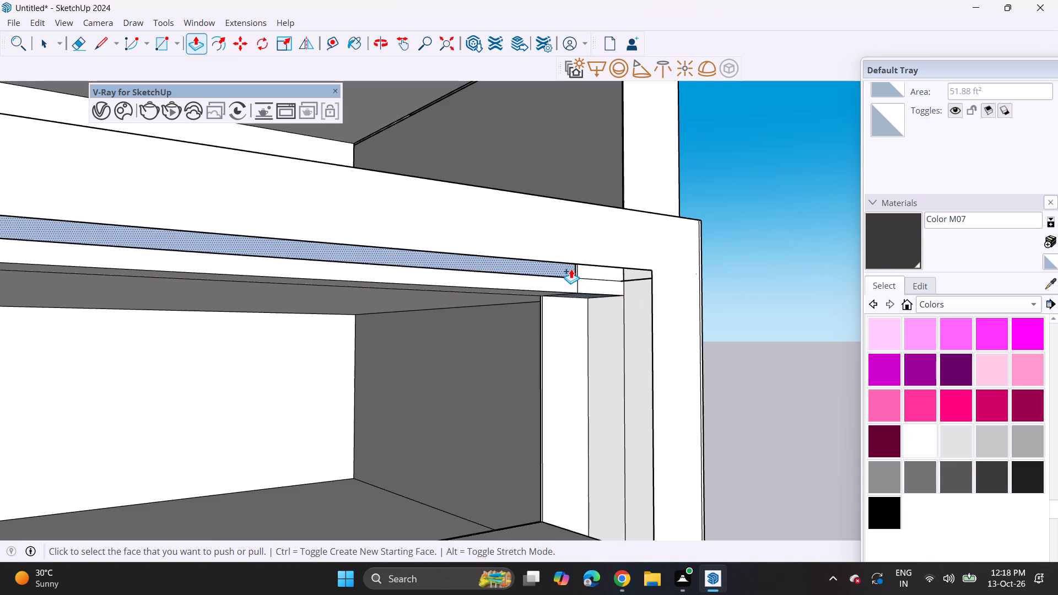
Repeat the same slight push/pull on the blue underside faces of the top two balconies.
scroll(566, 270, down, 20)
scroll(566, 270, down, 1)
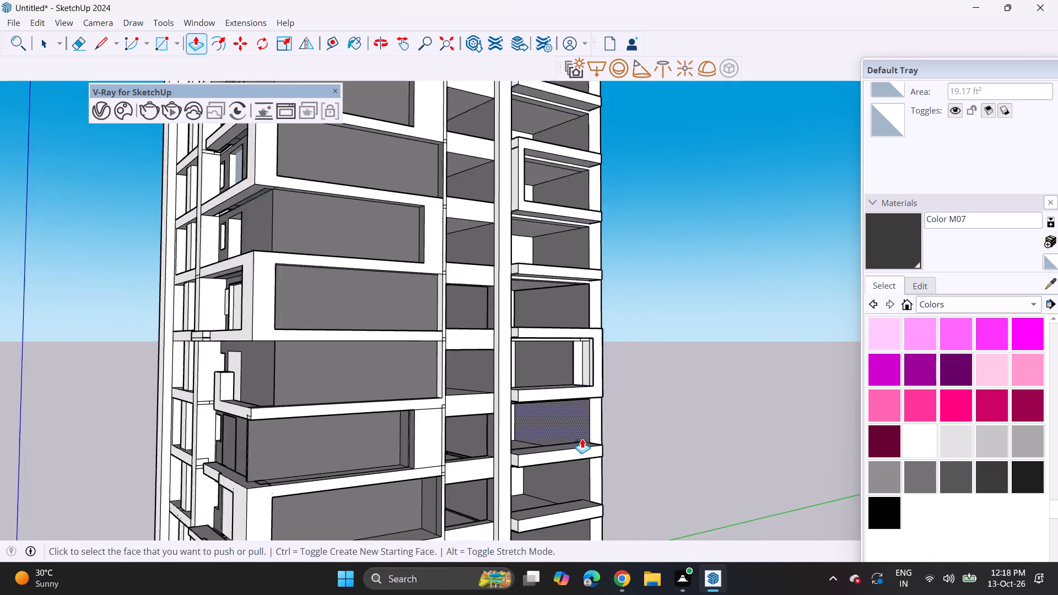
scroll(582, 439, down, 7)
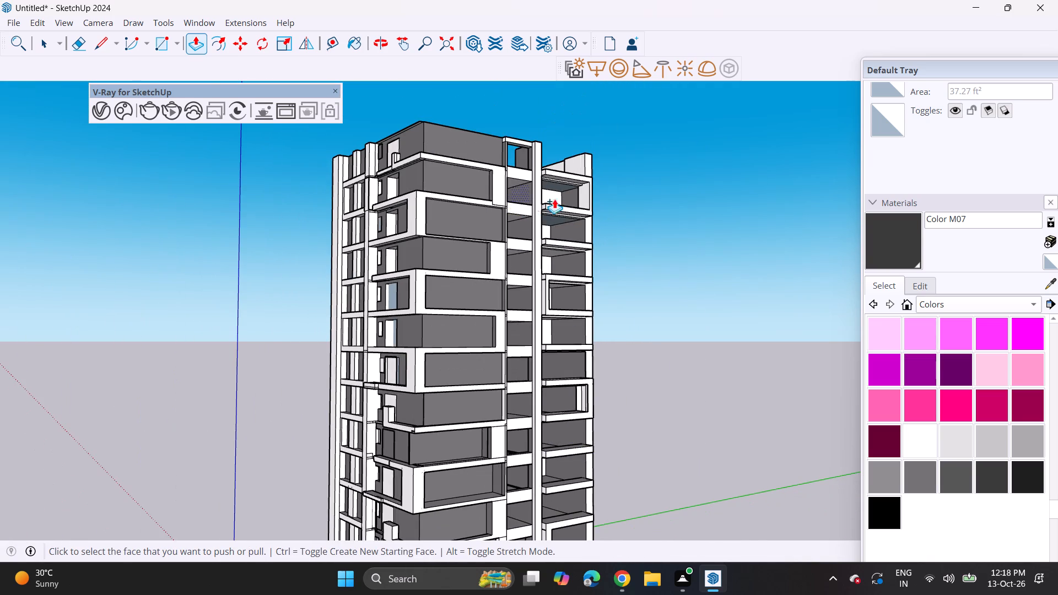
scroll(563, 196, up, 3)
double_click(564, 185)
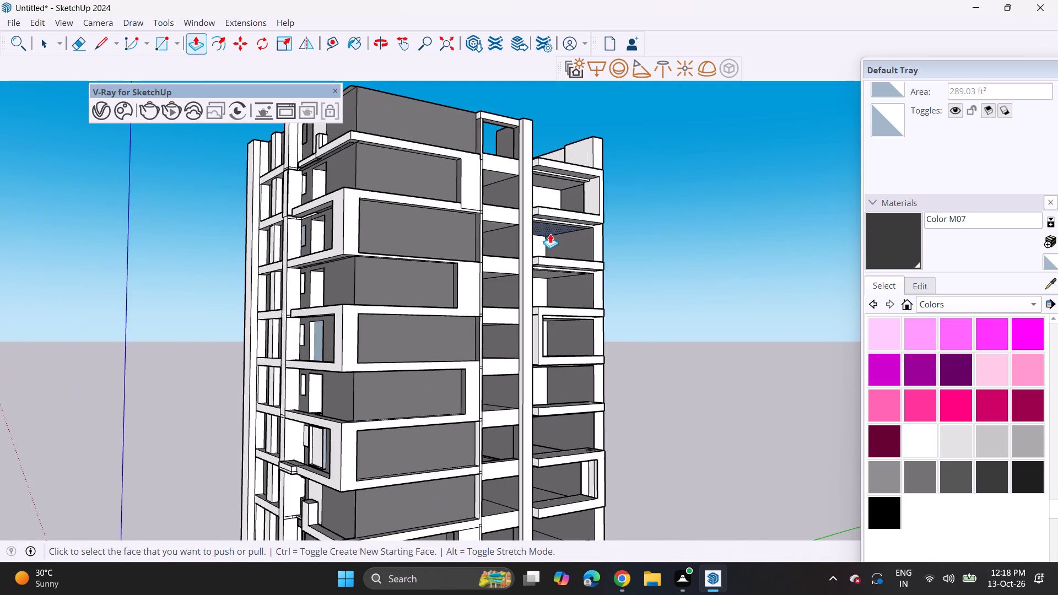
double_click(550, 234)
Pull the recessed column face inside the side bay's mid-height framed balcony forward until it meets the projecting outer post.
scroll(546, 389, down, 5)
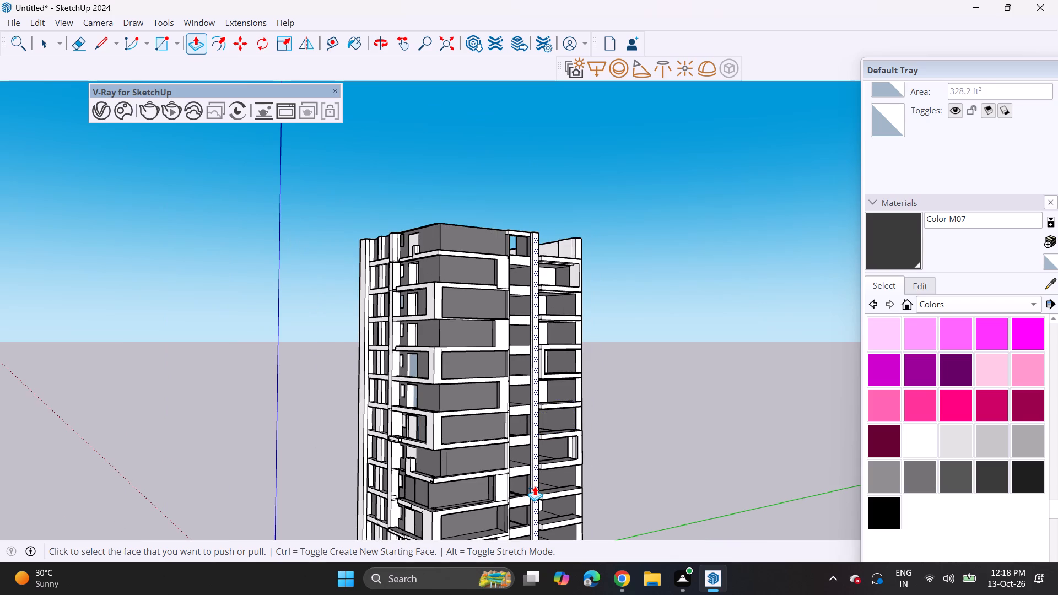
shift+middle_drag(516, 508, 527, 397)
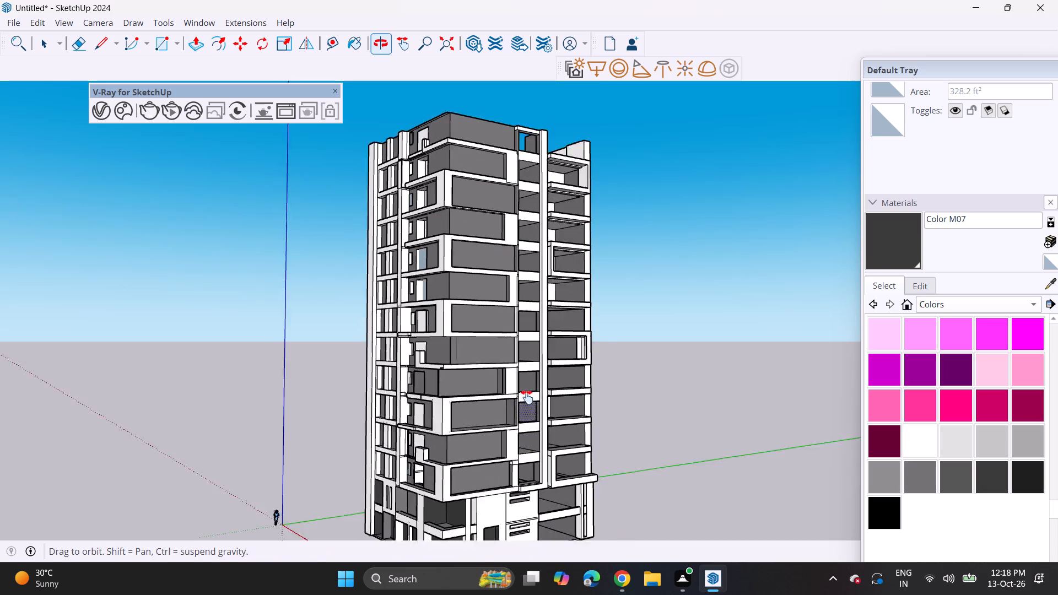
shift+middle_drag(527, 397, 541, 315)
scroll(540, 327, down, 3)
middle_drag(530, 328, 576, 359)
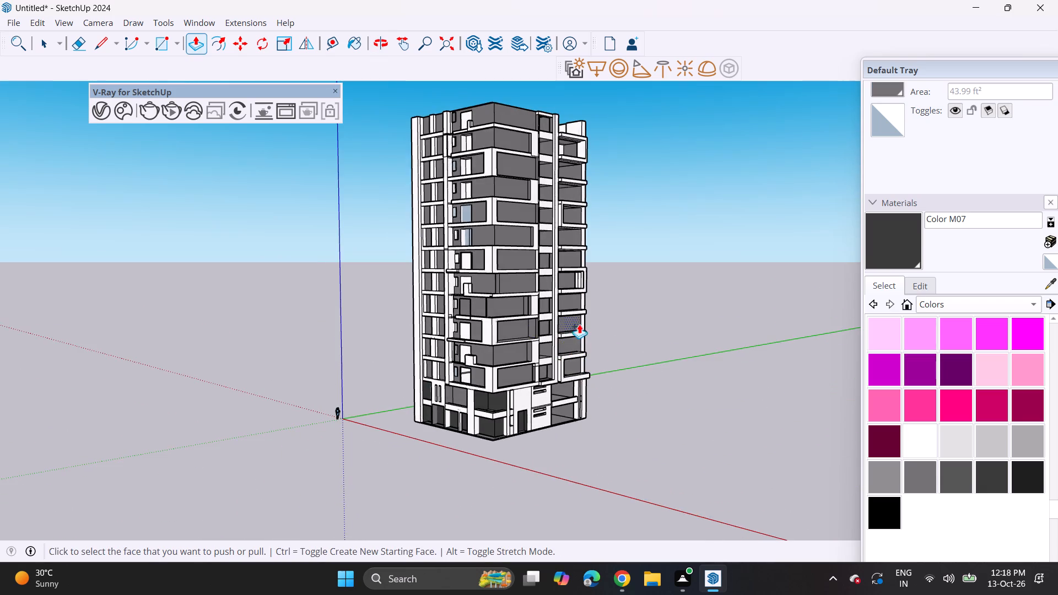
scroll(580, 311, up, 4)
scroll(574, 264, up, 19)
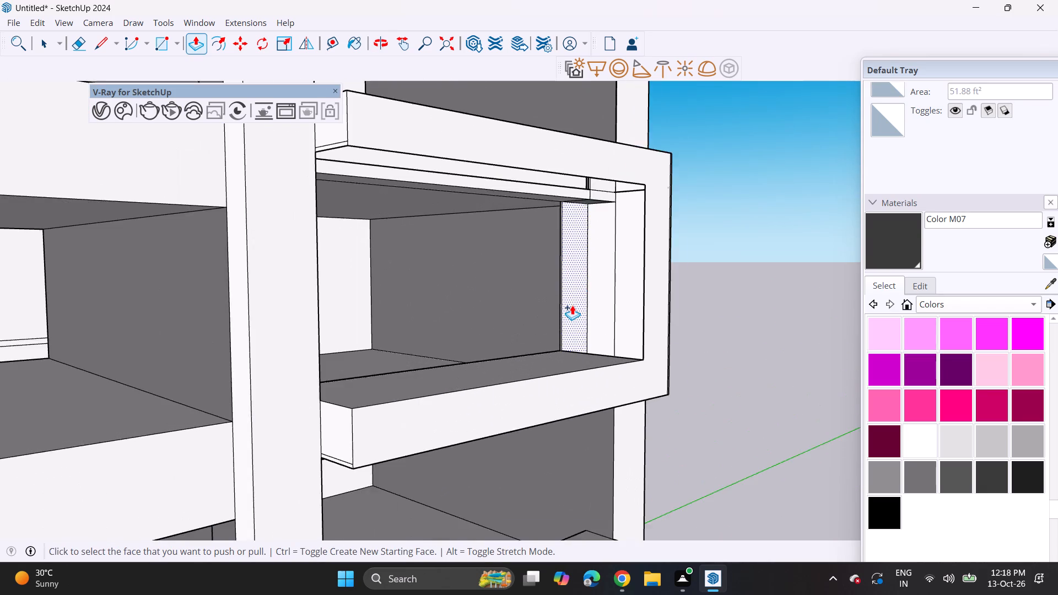
scroll(572, 305, up, 3)
drag(75, 52, 104, 58)
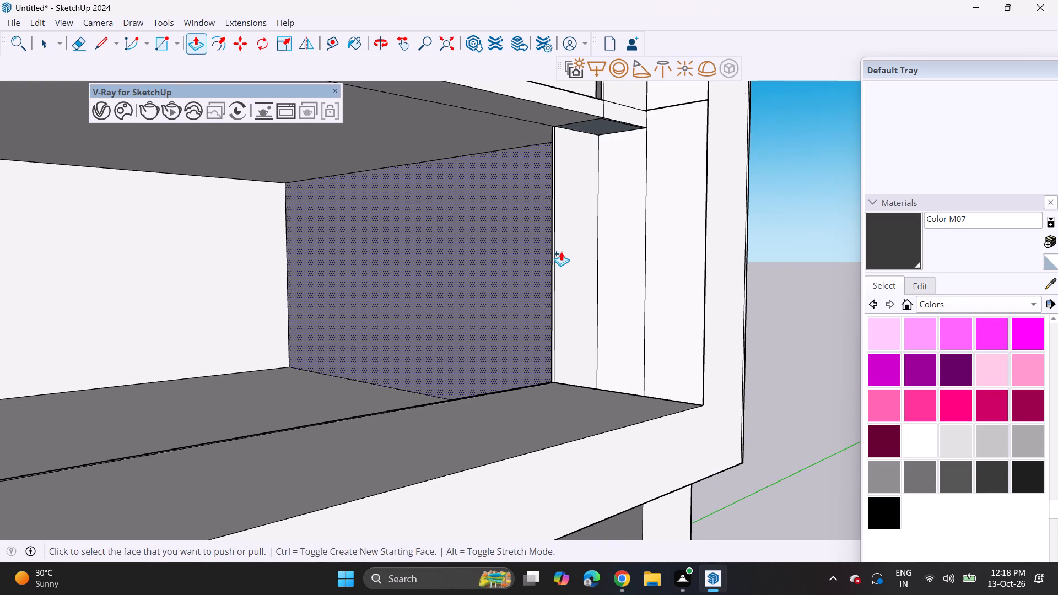
drag(590, 247, 695, 260)
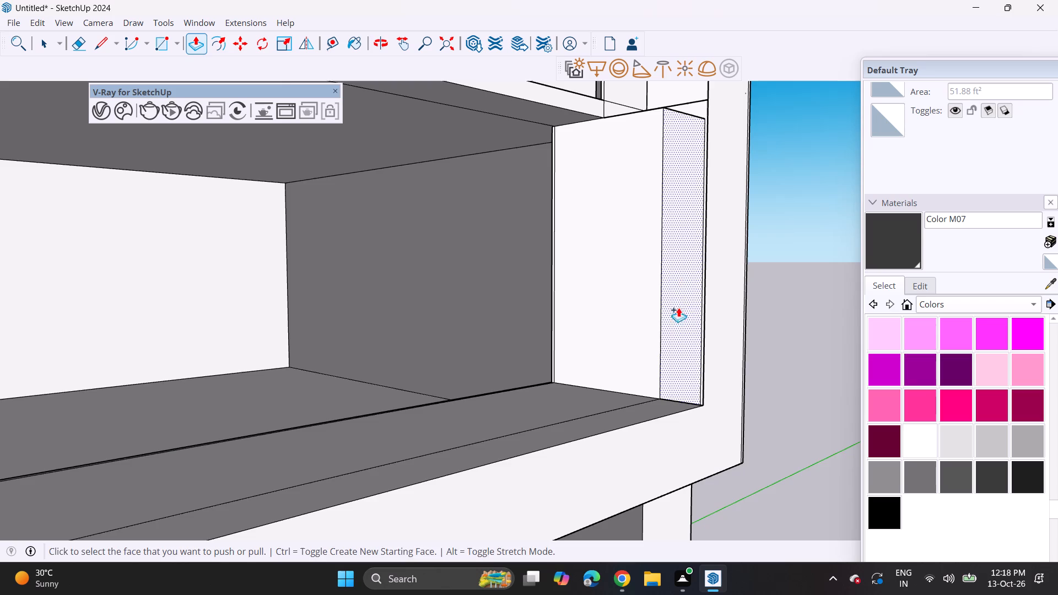
middle_drag(687, 306, 623, 338)
drag(635, 323, 641, 333)
click(639, 360)
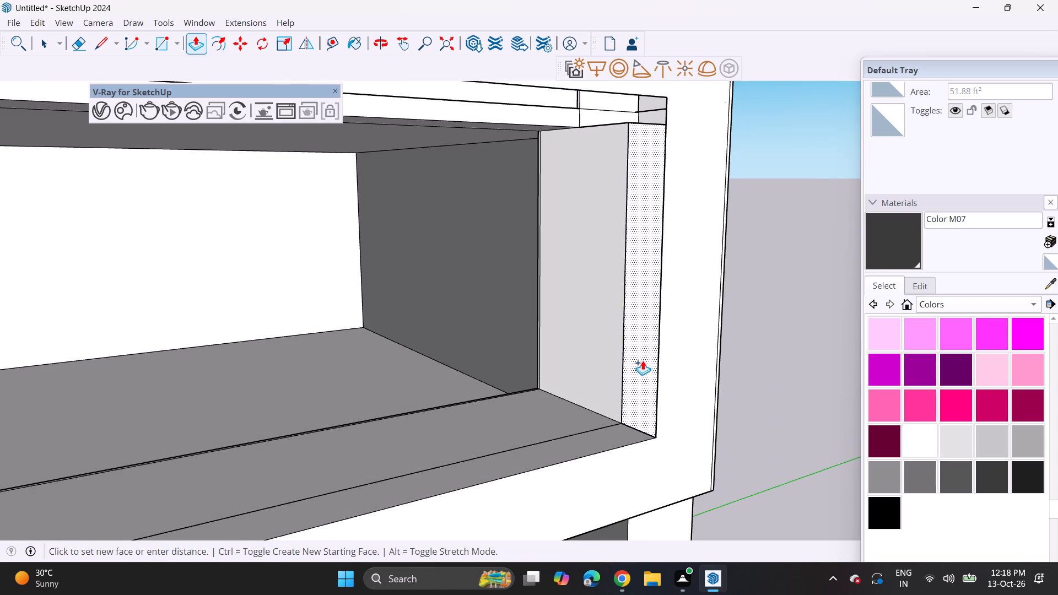
click(662, 381)
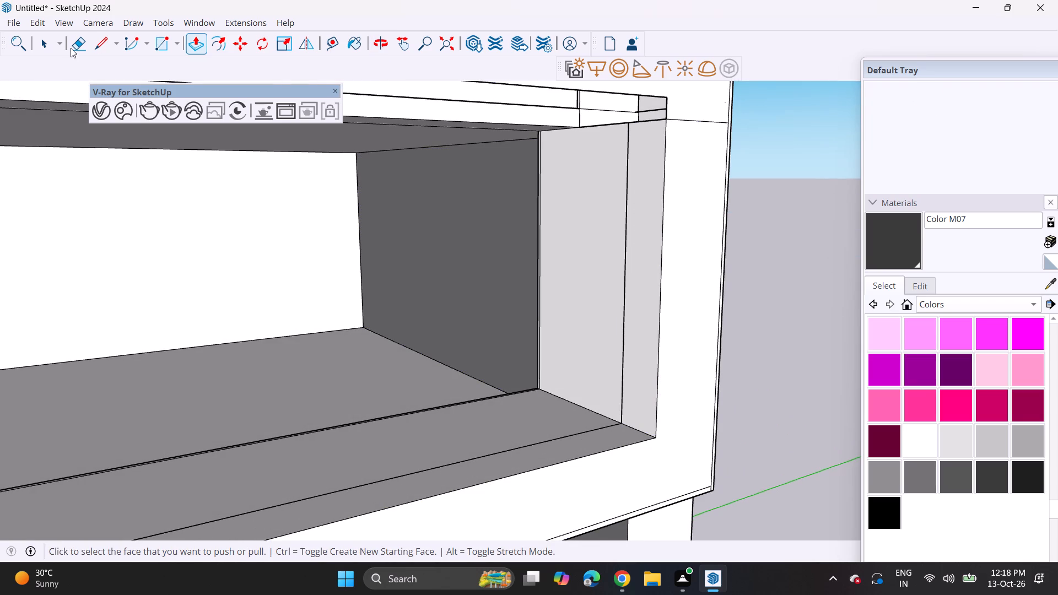
Erase the seam edges left on that balcony's inner side wall and floor, and where its outer post meets the parapet above.
drag(74, 47, 93, 54)
drag(598, 278, 634, 324)
click(66, 45)
click(71, 40)
drag(447, 211, 547, 261)
drag(601, 278, 633, 317)
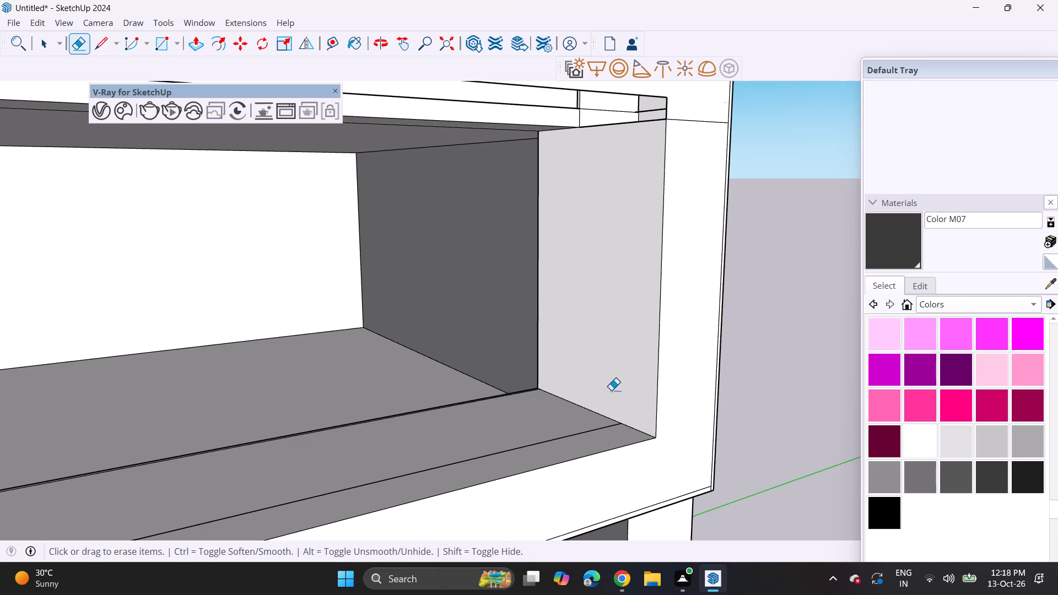
drag(602, 410, 589, 434)
key(ctrl+z)
drag(534, 446, 557, 458)
scroll(519, 421, down, 13)
drag(552, 305, 550, 310)
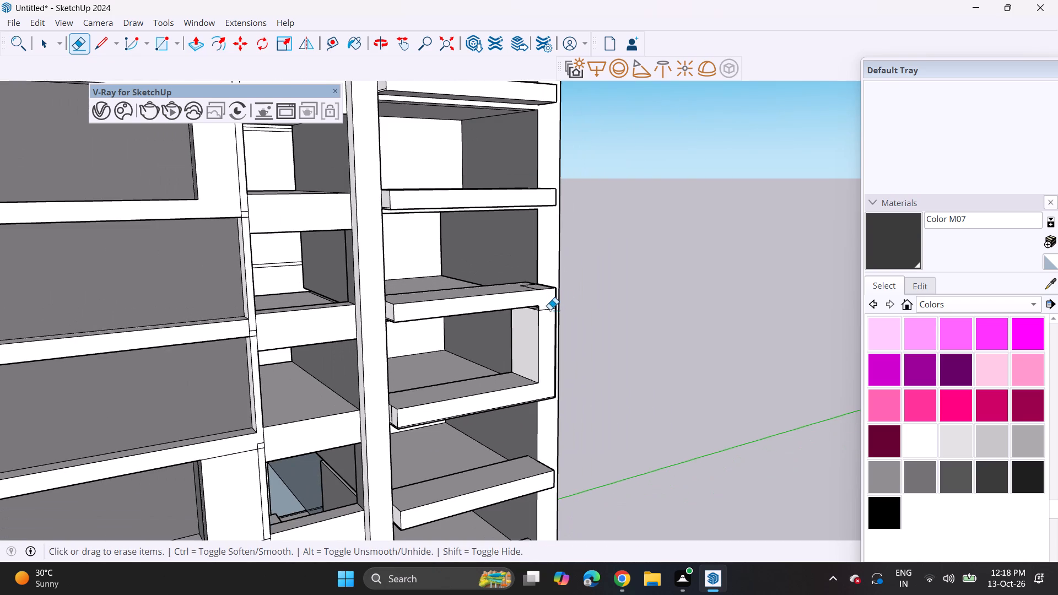
drag(550, 310, 550, 326)
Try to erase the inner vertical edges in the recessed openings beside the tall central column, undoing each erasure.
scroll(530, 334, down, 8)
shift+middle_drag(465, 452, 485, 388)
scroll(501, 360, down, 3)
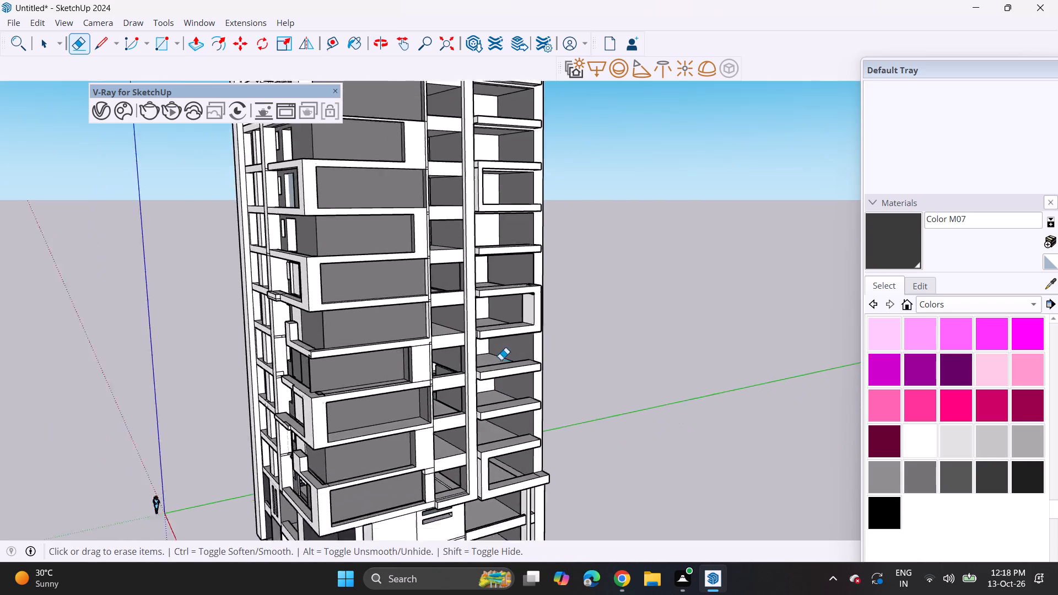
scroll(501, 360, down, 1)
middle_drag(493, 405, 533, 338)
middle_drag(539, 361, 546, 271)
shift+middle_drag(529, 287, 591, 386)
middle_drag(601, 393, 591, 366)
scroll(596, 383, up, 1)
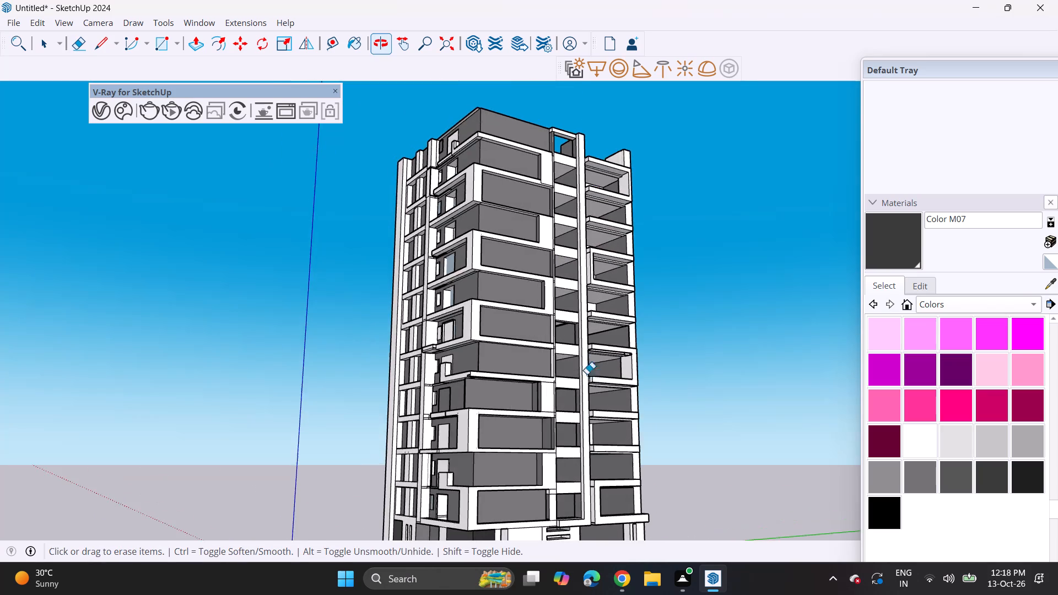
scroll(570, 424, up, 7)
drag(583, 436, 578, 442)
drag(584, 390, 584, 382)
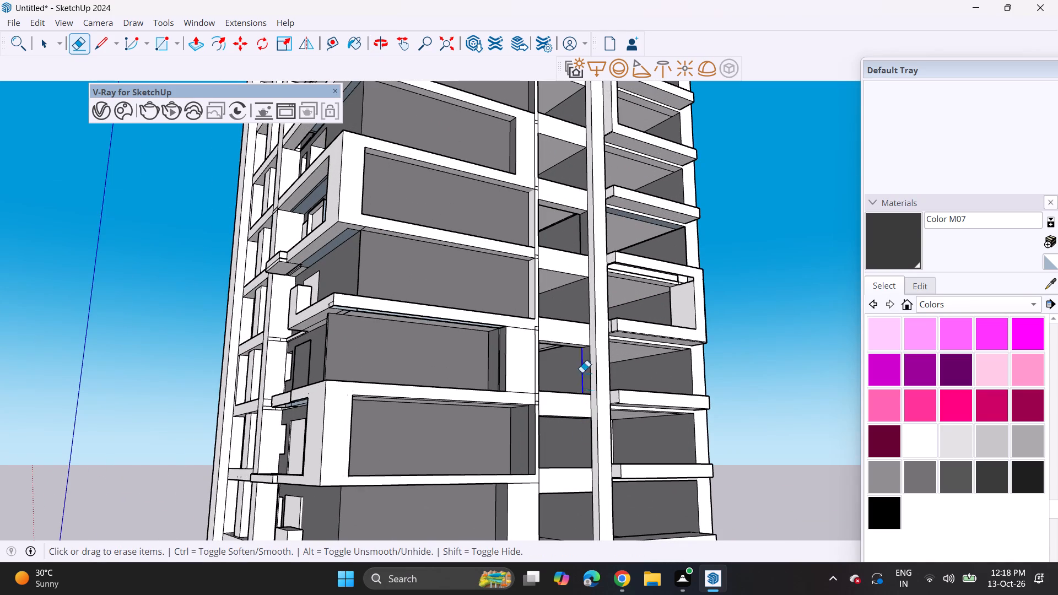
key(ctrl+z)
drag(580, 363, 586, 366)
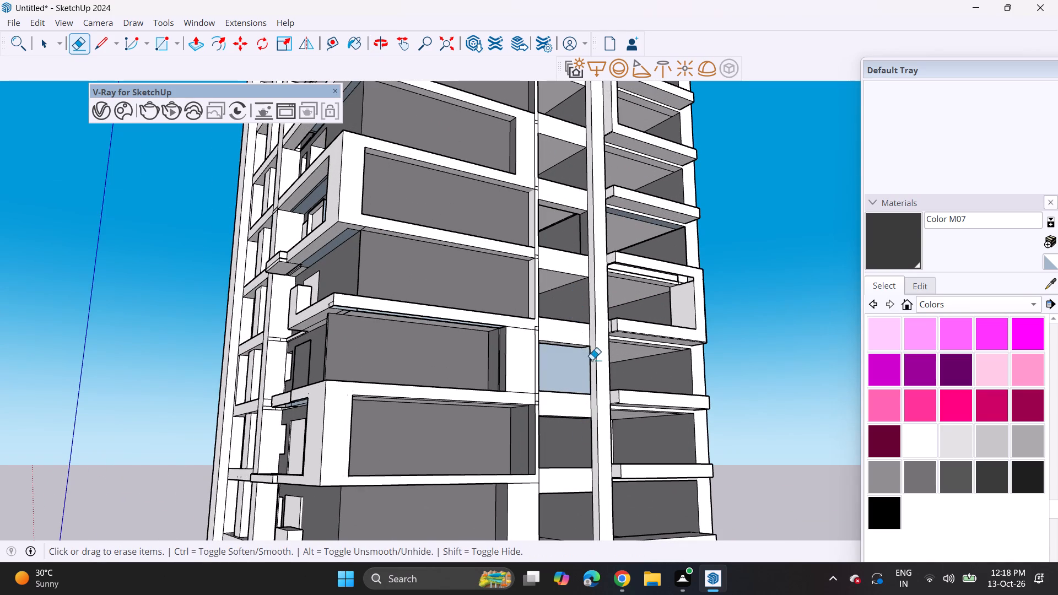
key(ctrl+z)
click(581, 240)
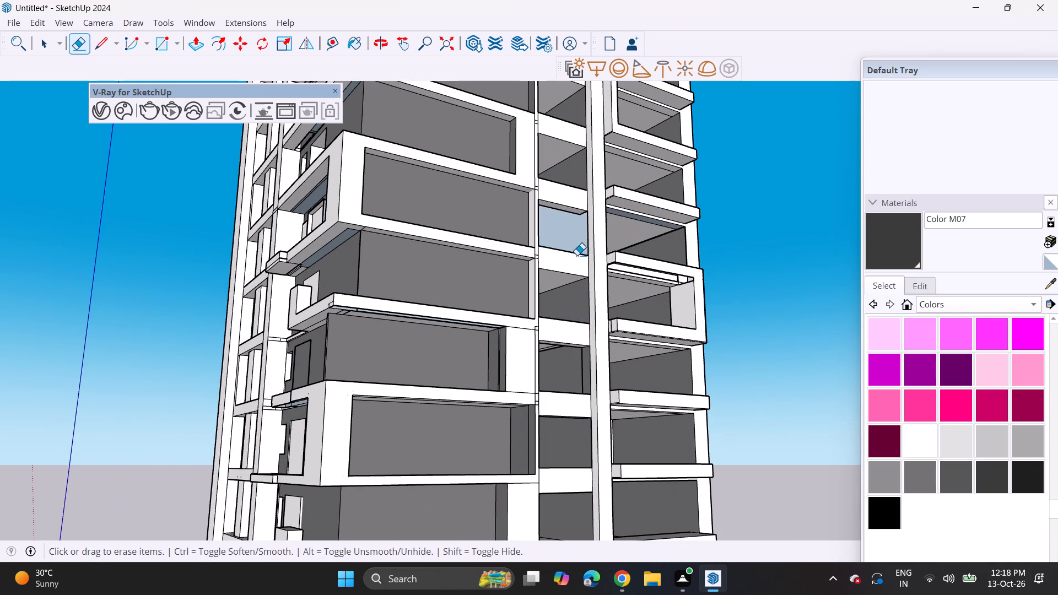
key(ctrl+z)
Examine the whole tower's facade from low and raised viewpoints.
scroll(574, 287, down, 8)
shift+middle_drag(568, 390, 522, 246)
scroll(519, 263, down, 3)
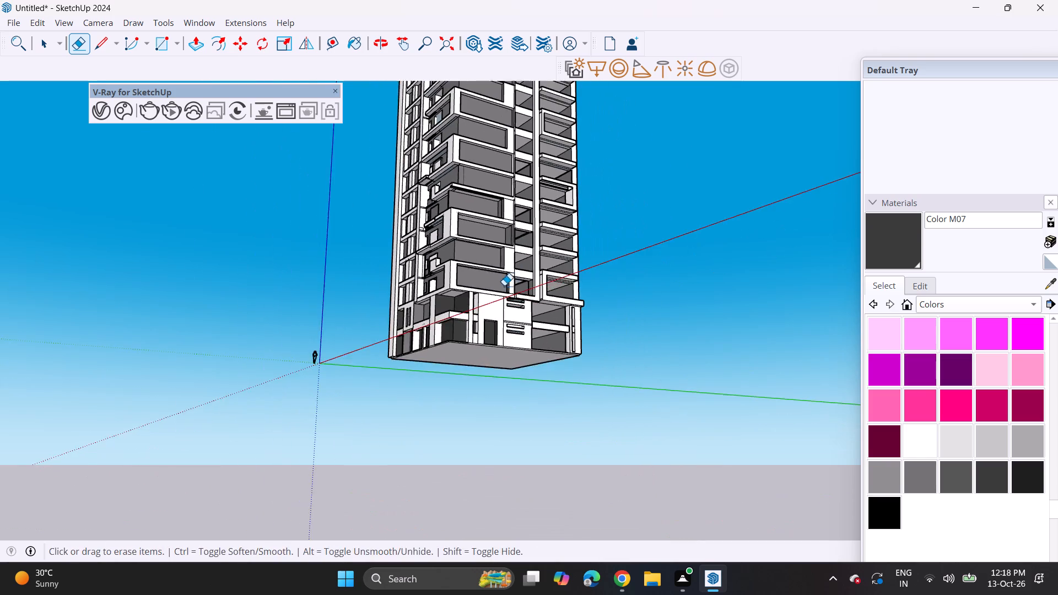
shift+middle_drag(497, 286, 523, 425)
middle_click(533, 492)
middle_click(536, 507)
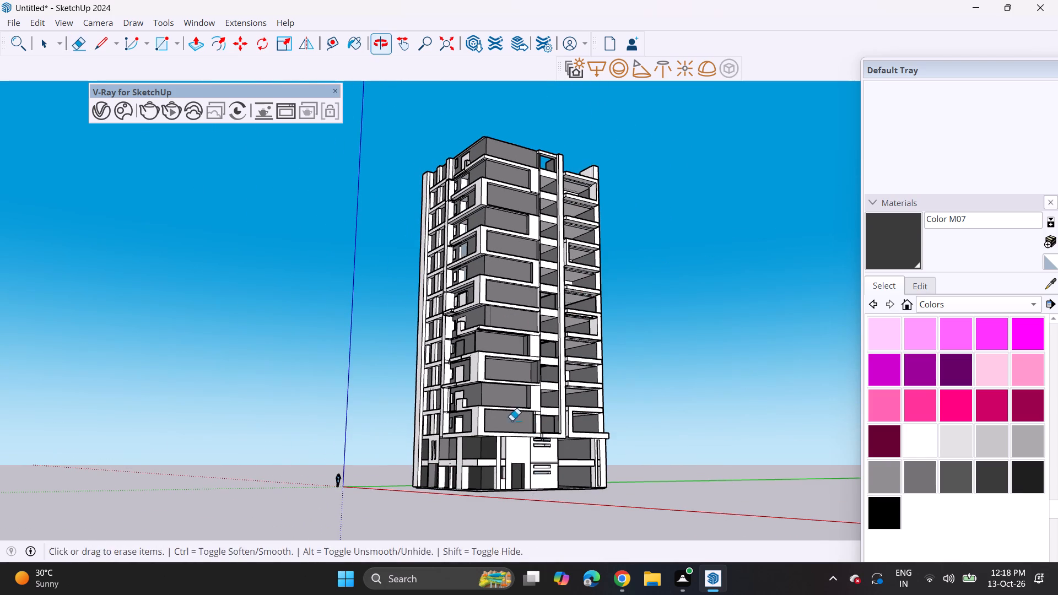
middle_drag(469, 350, 484, 425)
scroll(489, 394, up, 2)
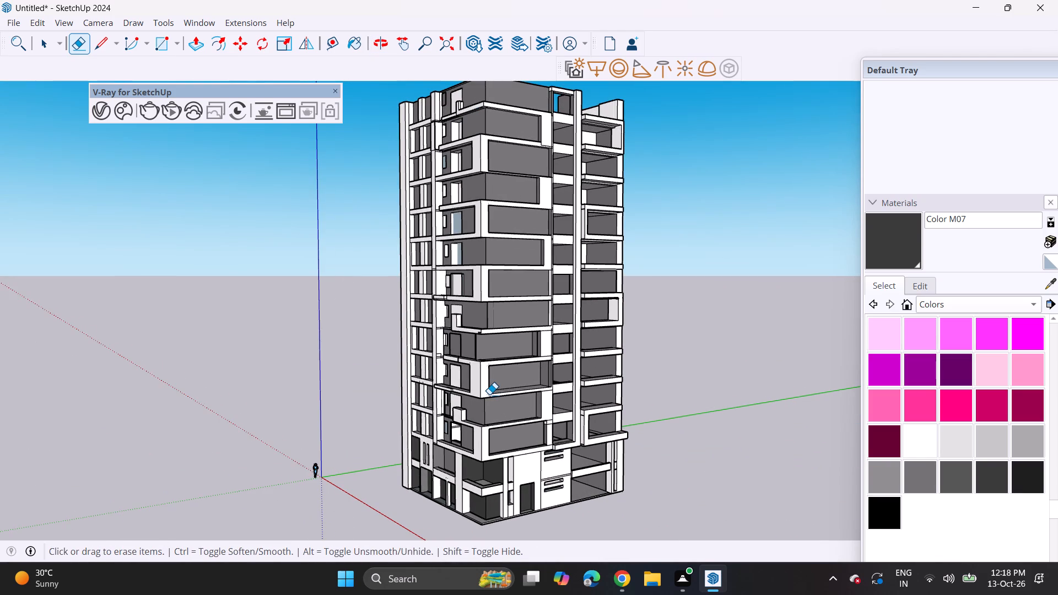
scroll(489, 394, down, 2)
Push/pull the blue top strip above the top-floor balcony wall upward into a white roof parapet.
middle_drag(441, 156, 543, 349)
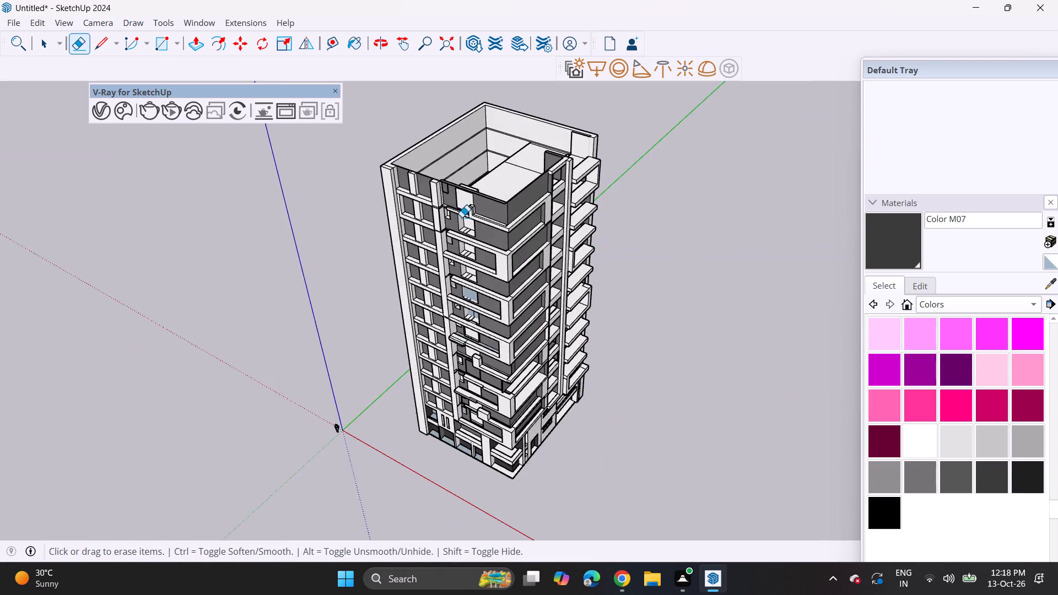
scroll(452, 205, up, 11)
scroll(570, 193, up, 5)
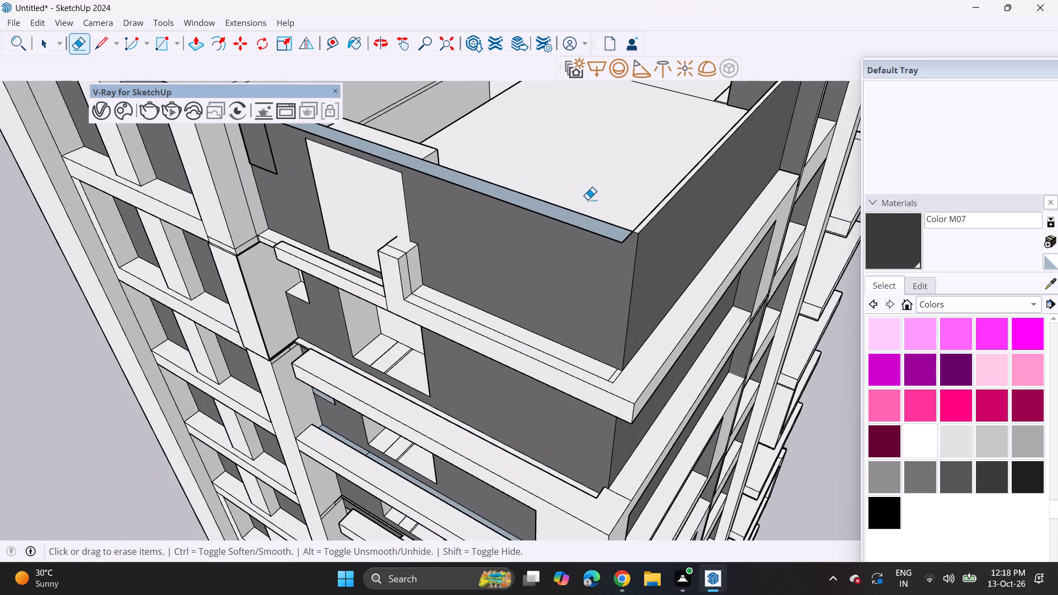
scroll(618, 219, up, 4)
middle_drag(649, 253, 655, 288)
middle_drag(654, 290, 458, 272)
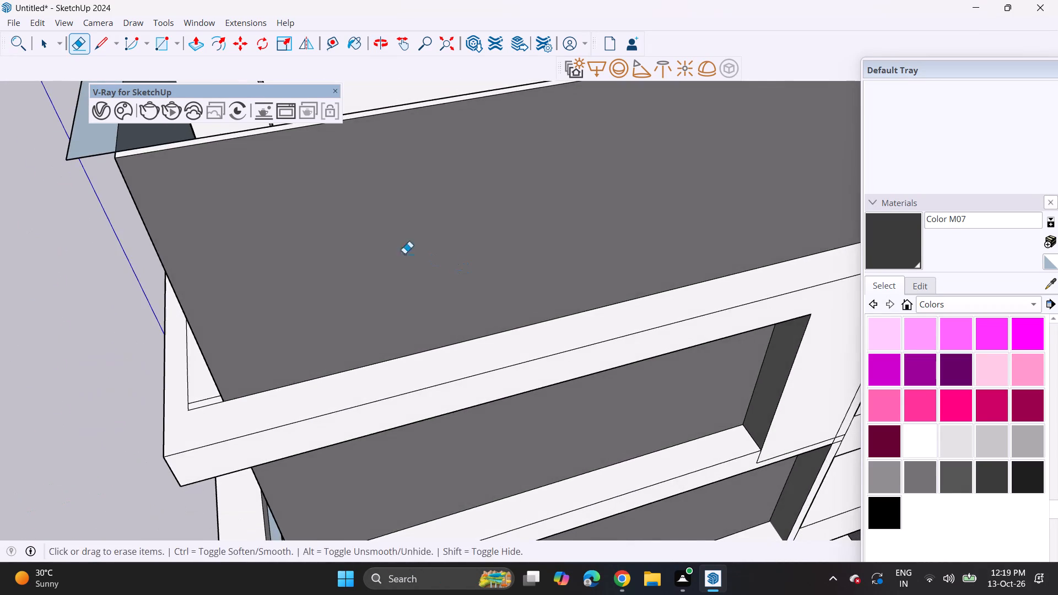
scroll(393, 247, down, 3)
shift+middle_drag(512, 409, 514, 393)
middle_drag(277, 277, 418, 392)
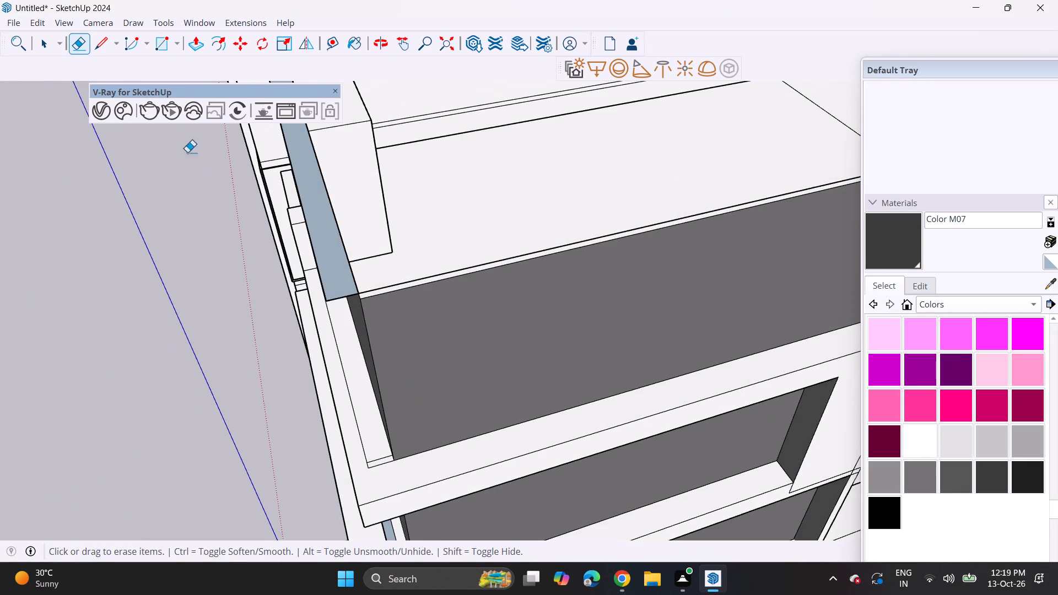
click(199, 36)
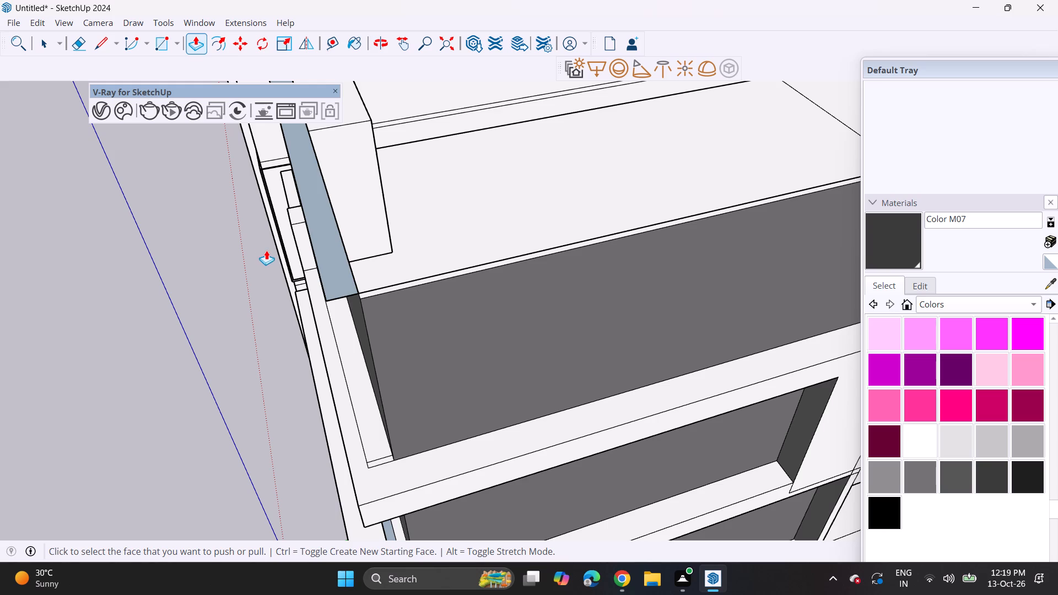
click(350, 285)
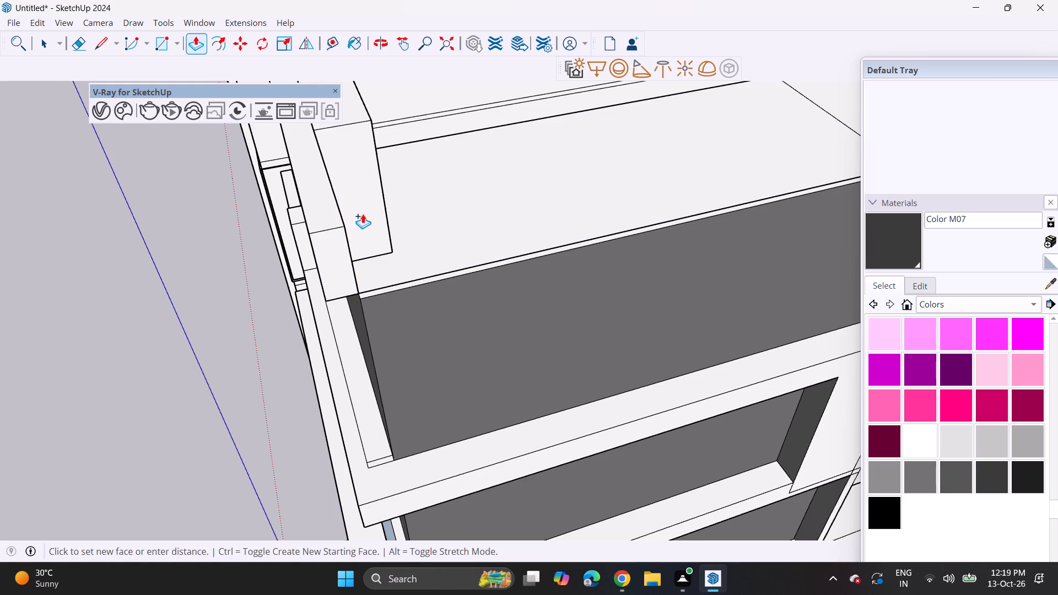
scroll(363, 214, down, 9)
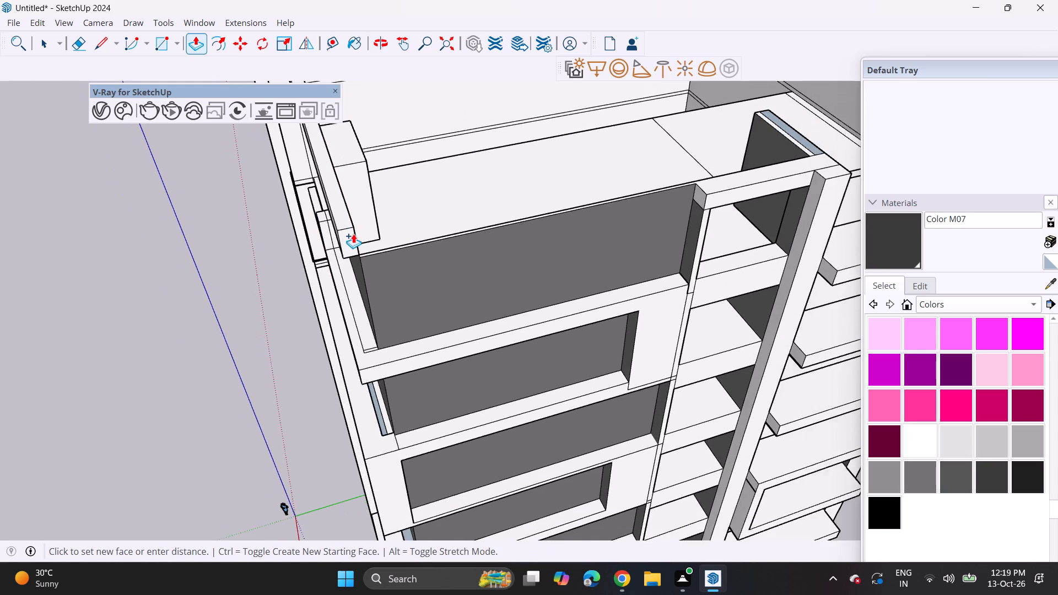
scroll(353, 234, down, 1)
shift+middle_drag(353, 234, 353, 313)
middle_drag(353, 313, 374, 197)
scroll(375, 194, up, 1)
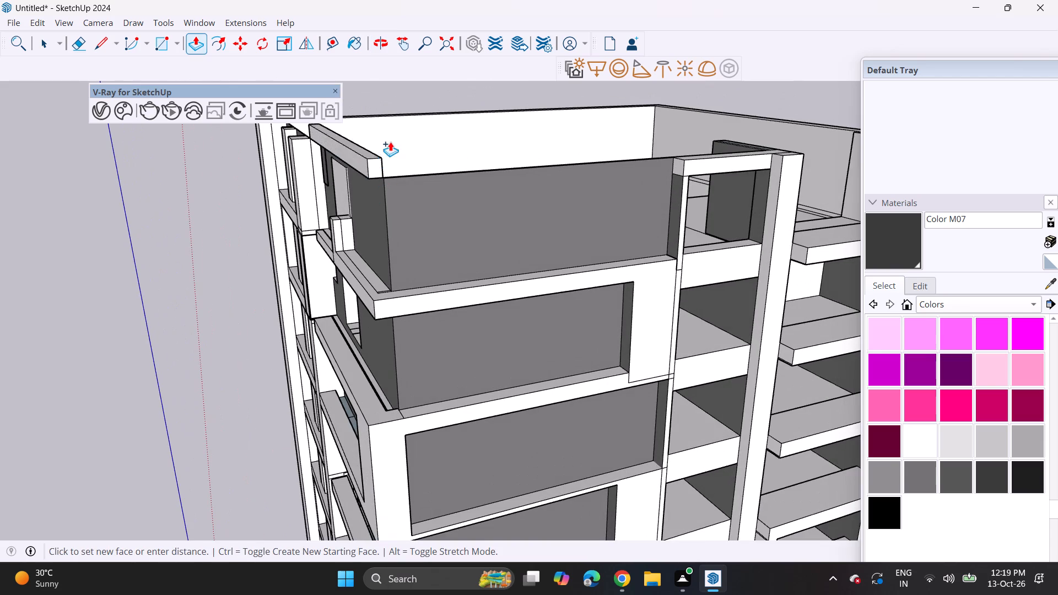
middle_drag(395, 112, 418, 261)
middle_drag(418, 261, 427, 243)
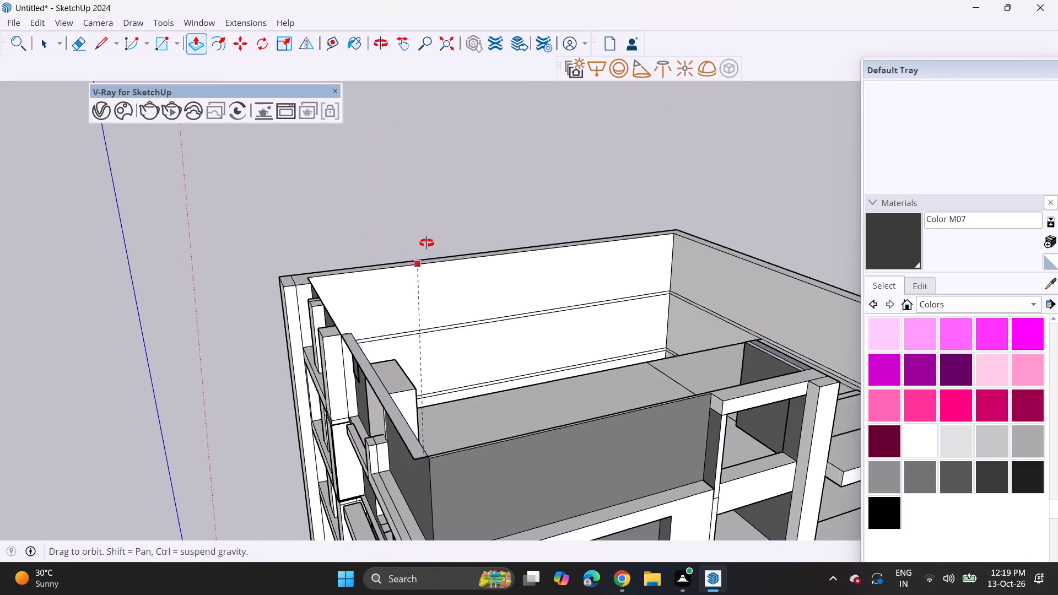
middle_drag(427, 243, 460, 186)
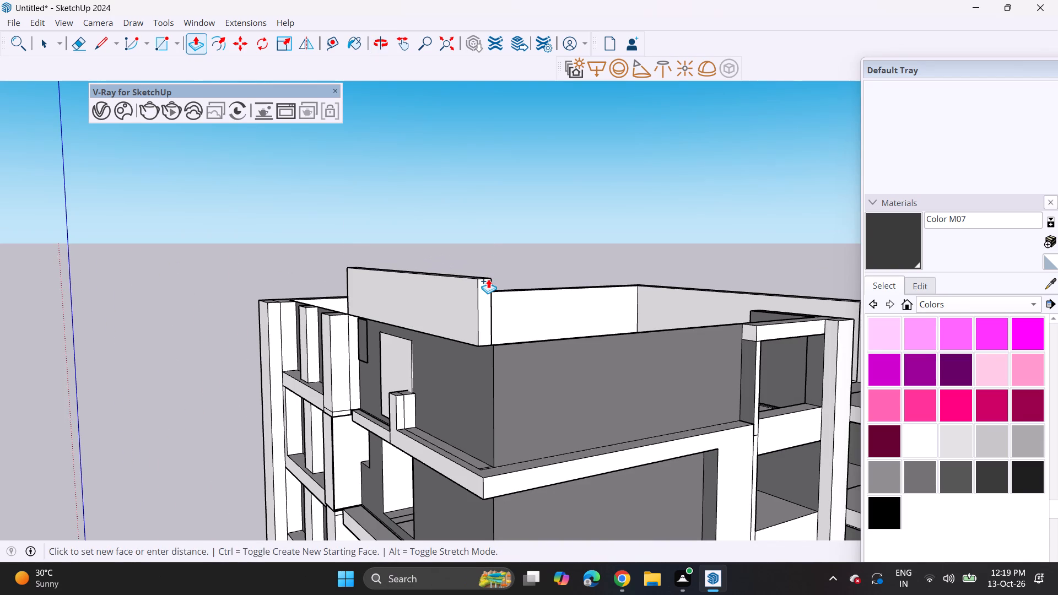
click(488, 279)
Push/pull the new roof parapet's underside slightly downward so it overlaps the top of the dark wall.
middle_drag(467, 359, 487, 235)
scroll(494, 233, up, 4)
click(495, 192)
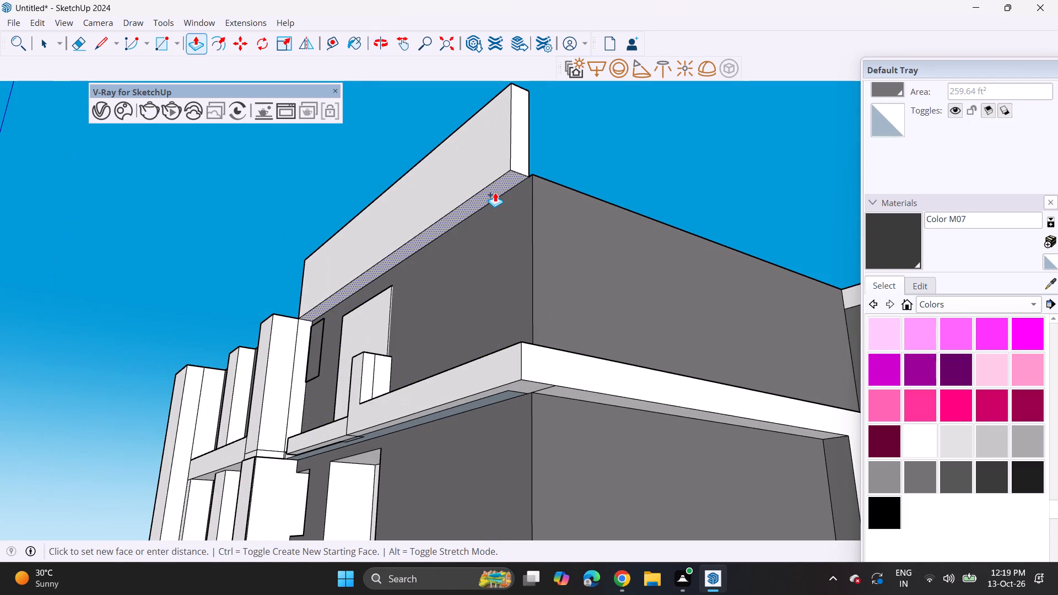
click(489, 214)
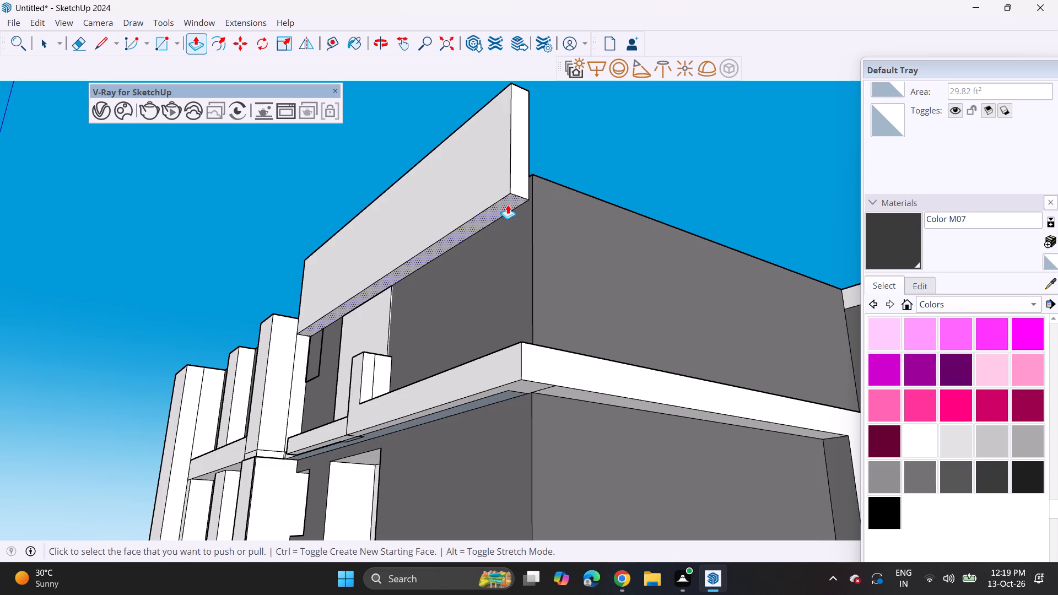
Push/pull the end face of the roof parapet slightly outward past the corner of the dark wall.
middle_drag(508, 204, 201, 380)
scroll(292, 316, up, 1)
middle_drag(291, 320, 267, 382)
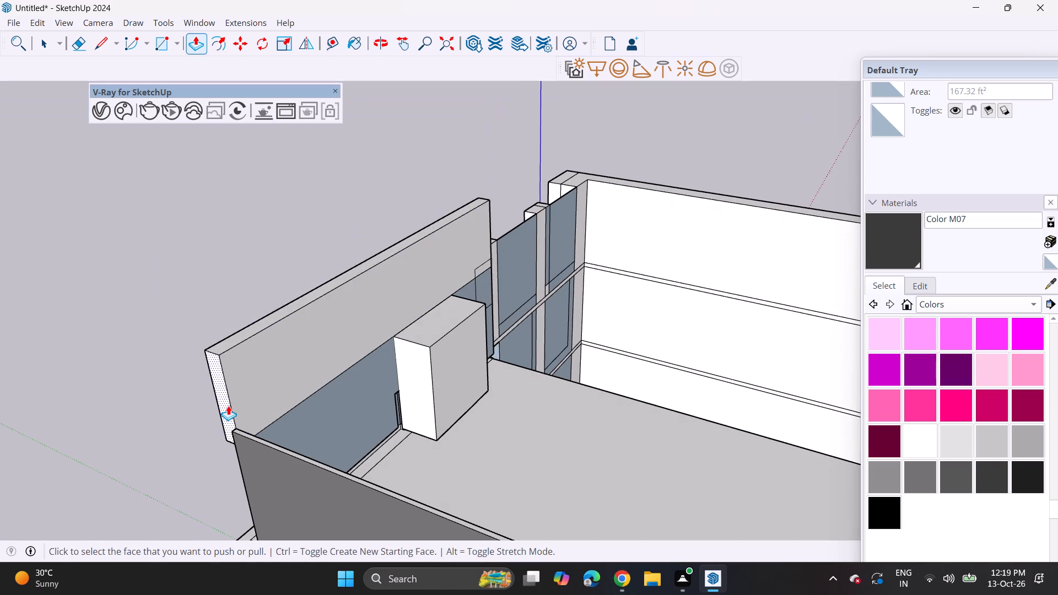
click(228, 405)
click(236, 458)
click(228, 423)
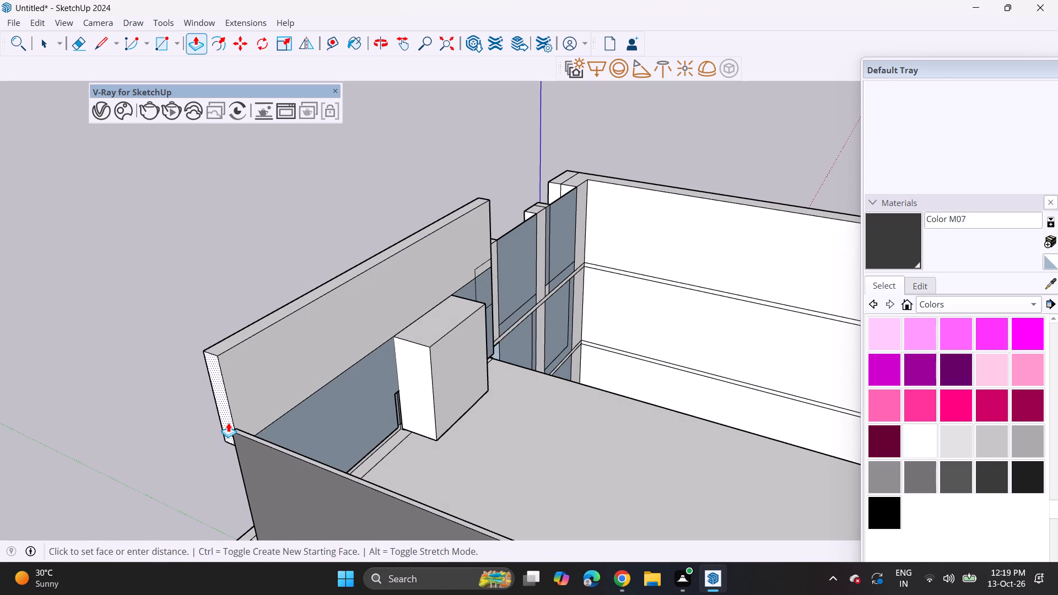
click(239, 460)
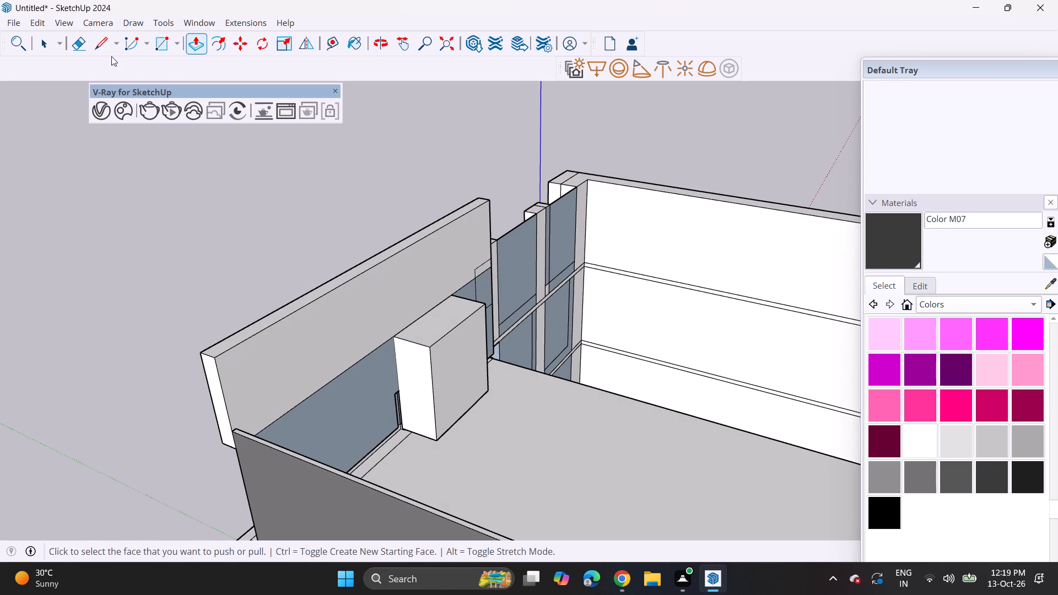
Draw a line down the parapet's inner face near its outer end to separate a narrow strip.
click(98, 46)
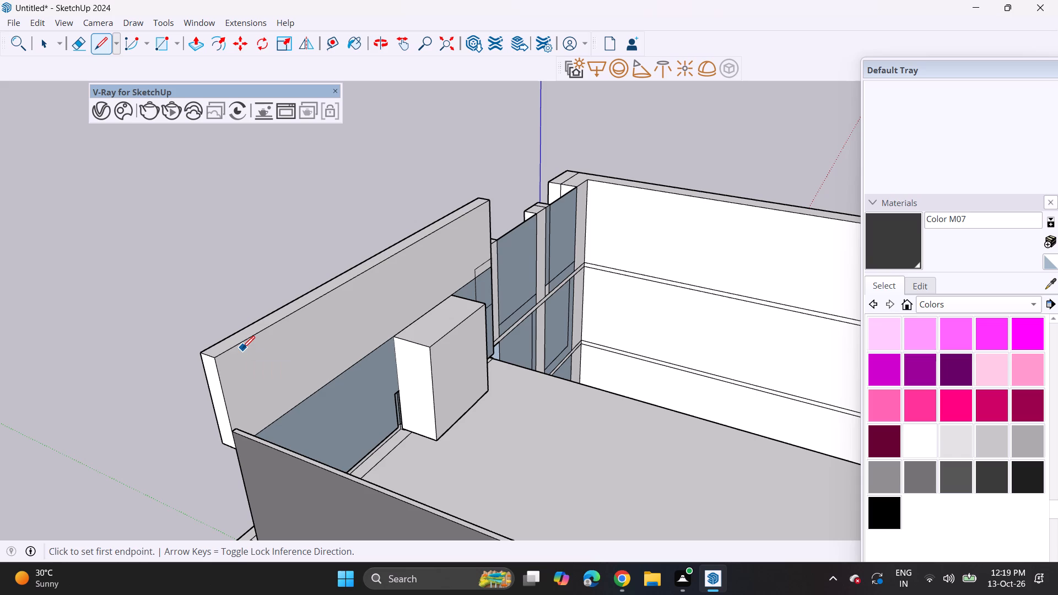
click(231, 354)
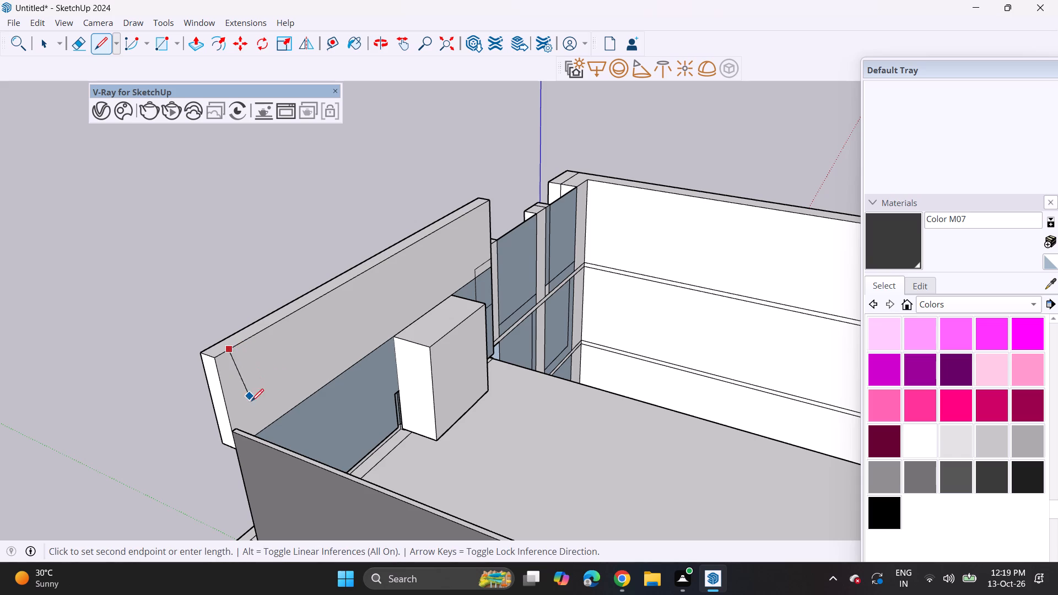
middle_drag(255, 446, 196, 494)
click(206, 450)
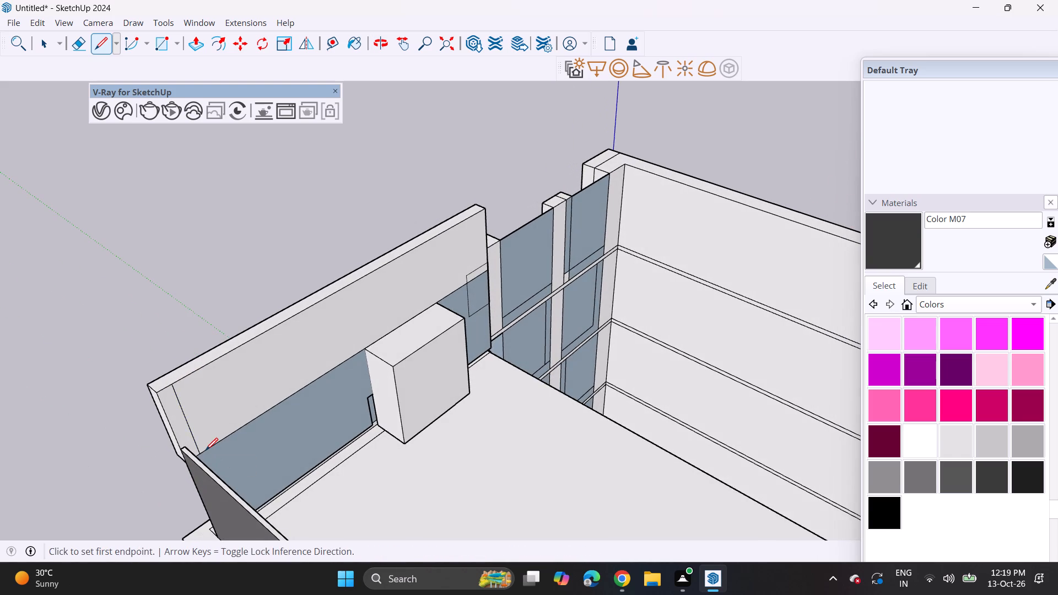
Push/pull the parapet's white end face slightly further outward beyond the dark wall.
middle_drag(190, 423, 320, 360)
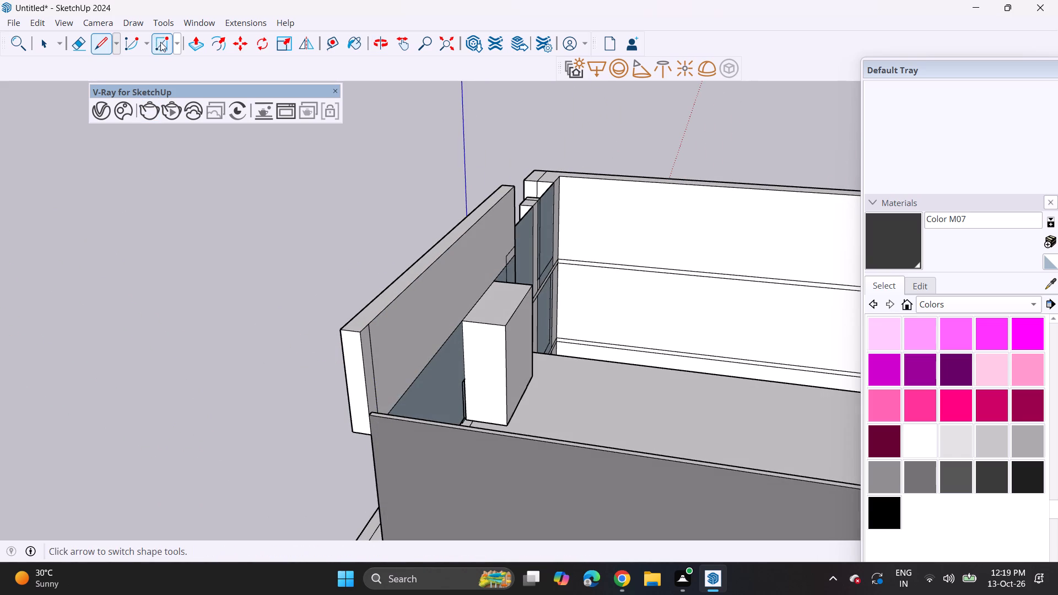
click(194, 51)
click(359, 398)
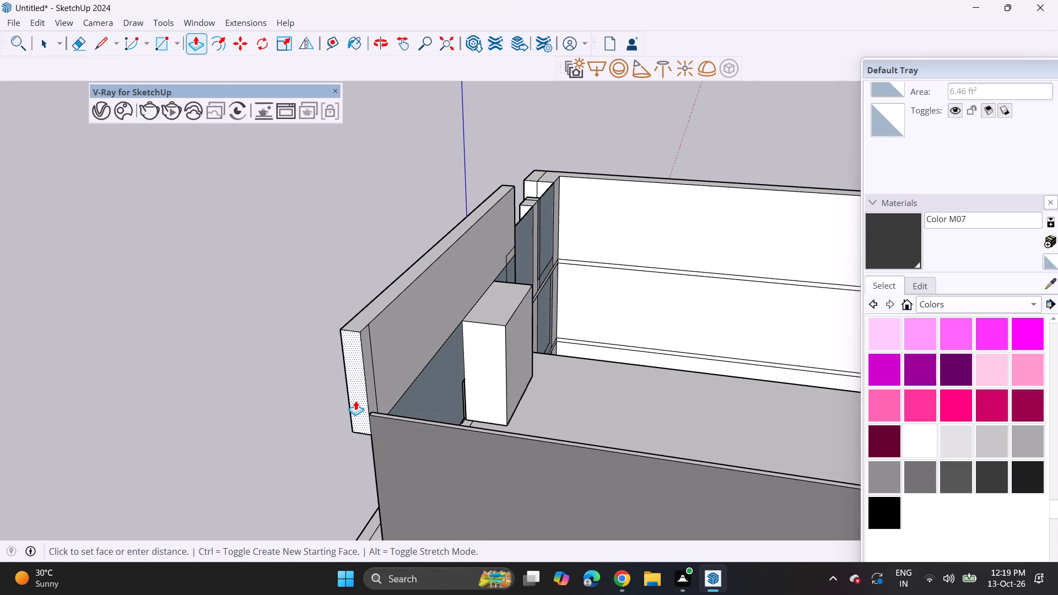
click(350, 404)
Push/pull the narrow inner strip along the adjoining dark wall to form a corner parapet reaching the tall column.
click(373, 403)
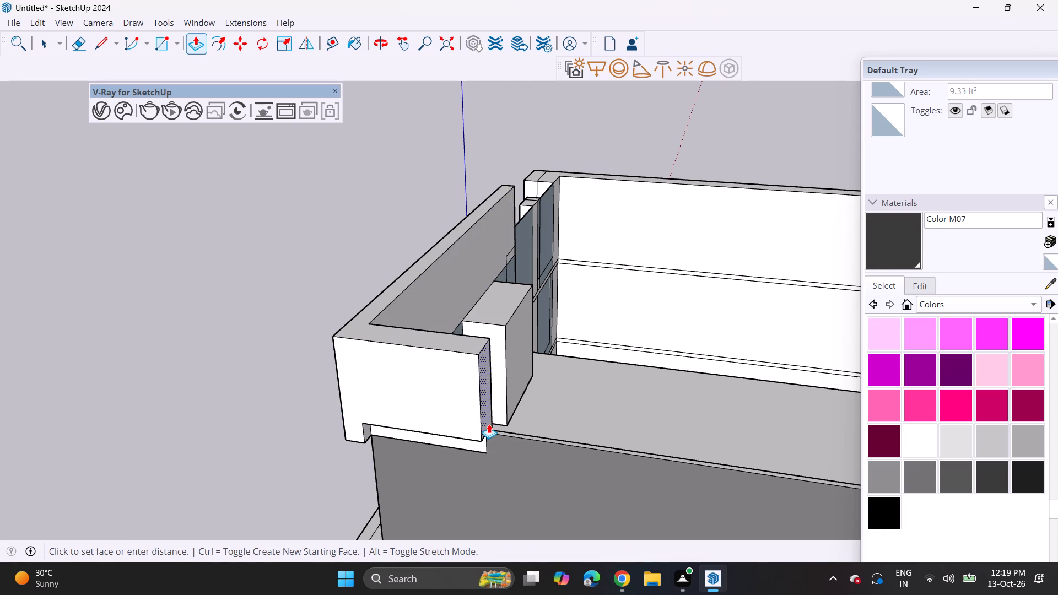
scroll(489, 424, down, 5)
middle_drag(489, 424, 334, 369)
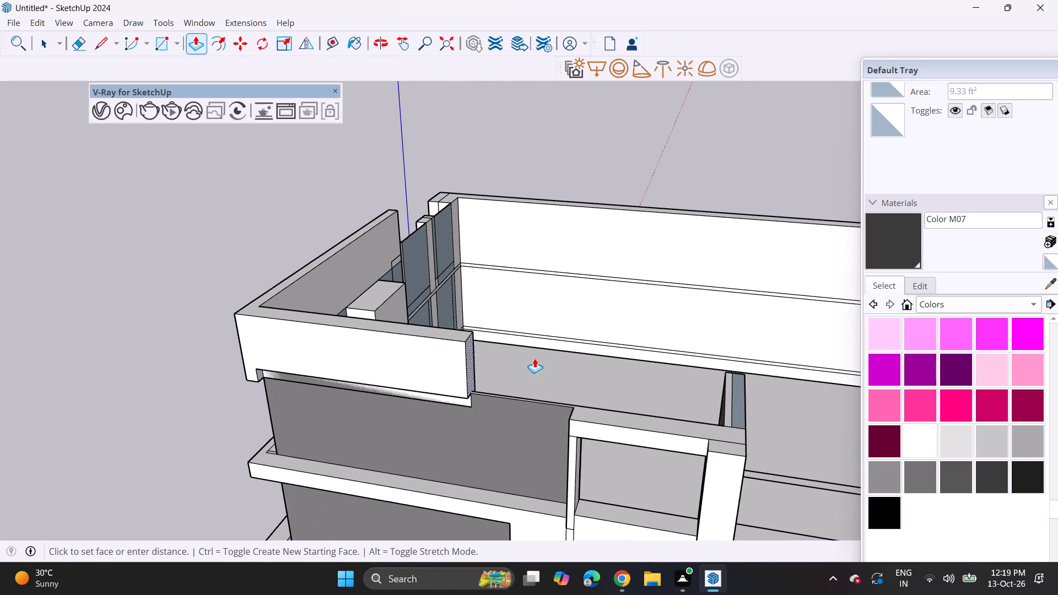
click(748, 438)
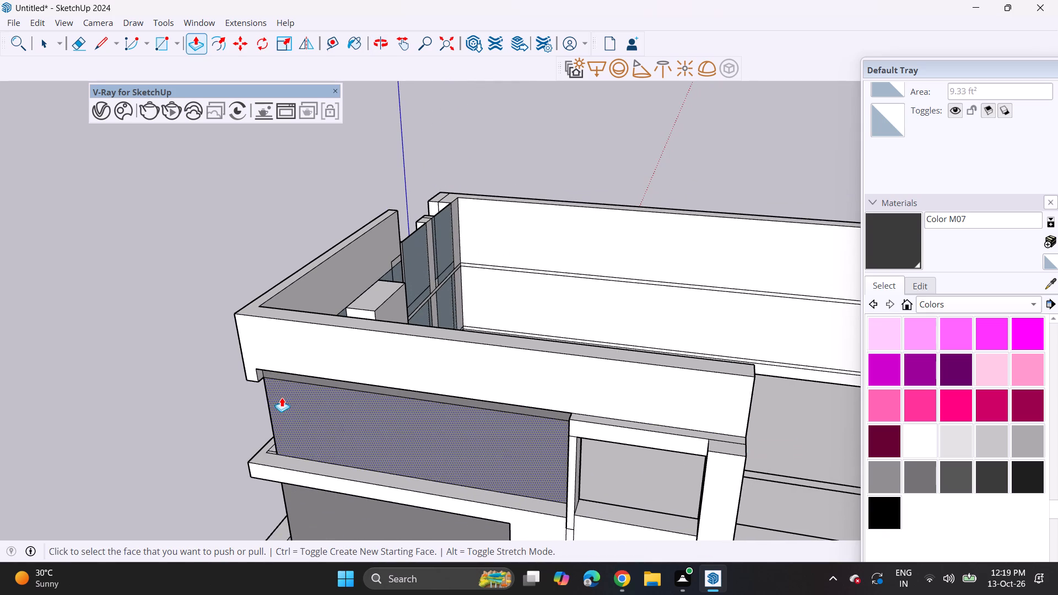
Push/pull the small notch face beneath the new parapet along its length to even out its bottom edge.
click(261, 378)
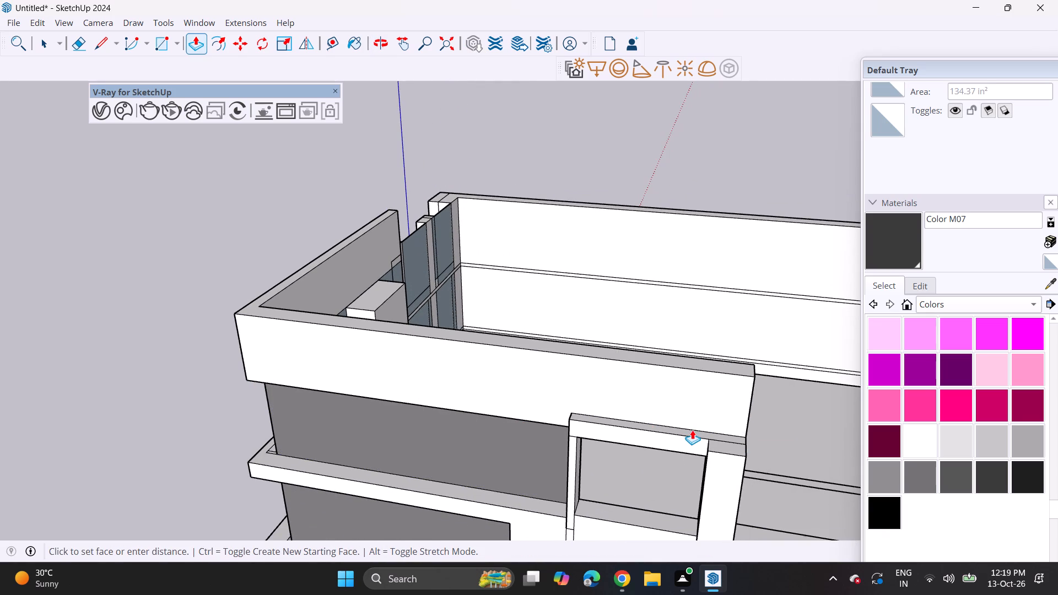
click(692, 430)
Push/pull the new parapet's free end back to the near edge of the white opening frame beside the dark wall.
middle_drag(571, 452, 616, 355)
scroll(612, 352, down, 6)
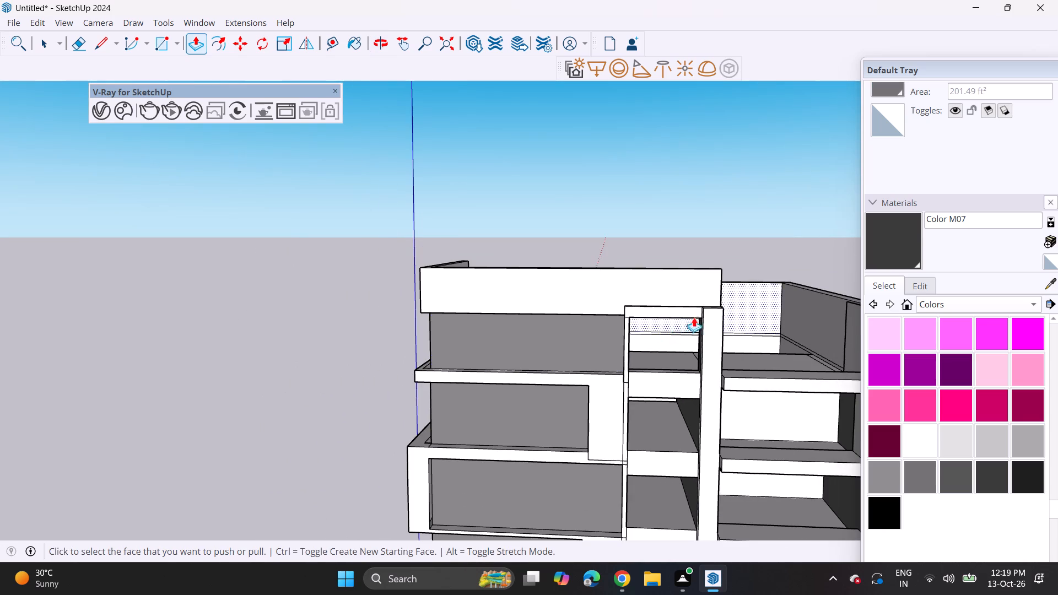
middle_drag(715, 308, 489, 371)
click(536, 366)
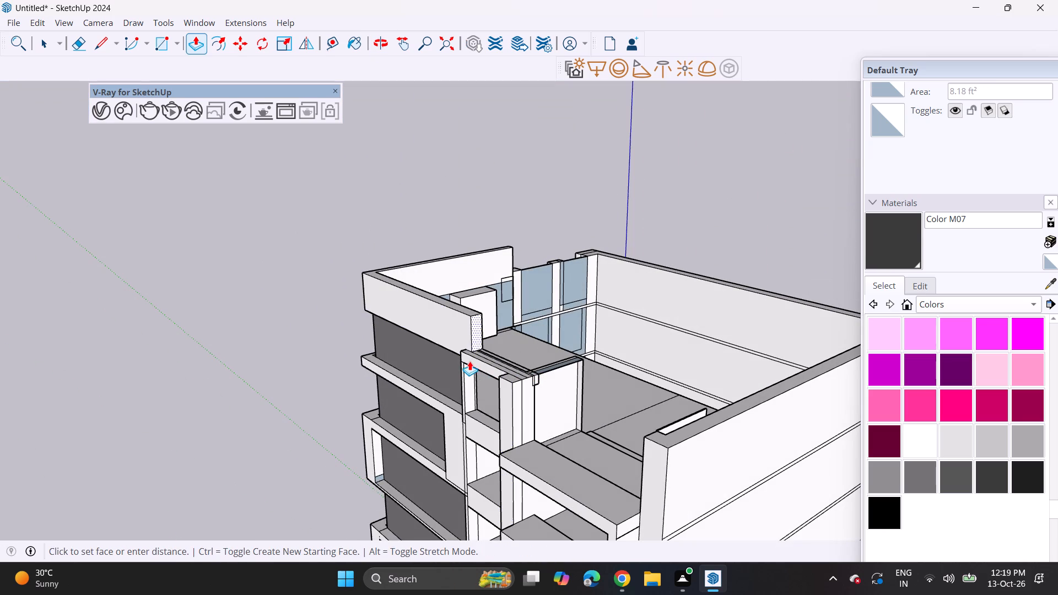
click(463, 357)
Push/pull both outer faces of the corner parapet slightly outward beyond the dark walls.
middle_drag(429, 387, 701, 329)
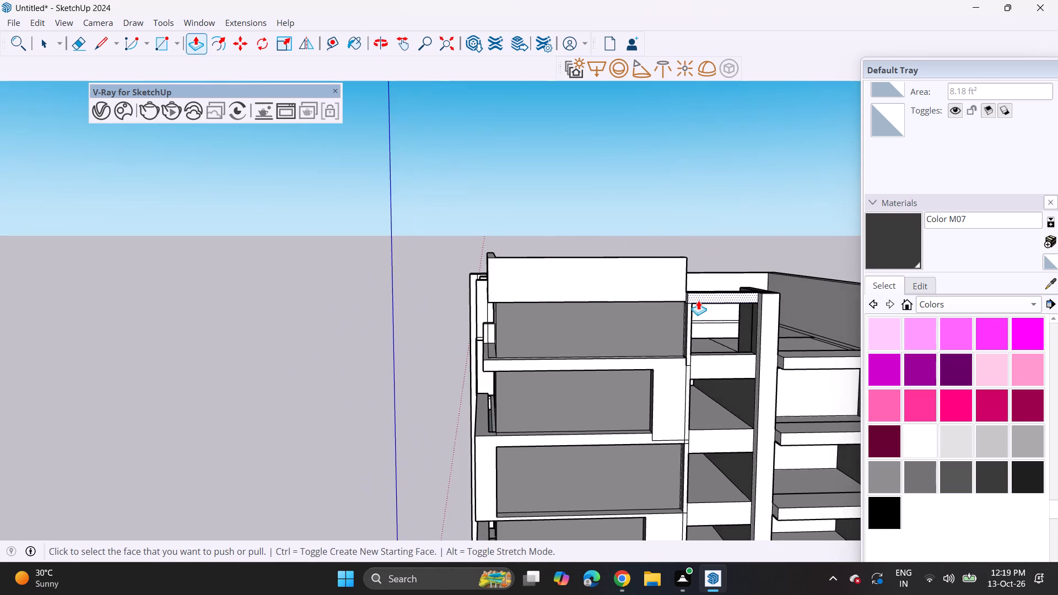
scroll(698, 300, up, 3)
middle_drag(657, 320, 874, 277)
click(704, 266)
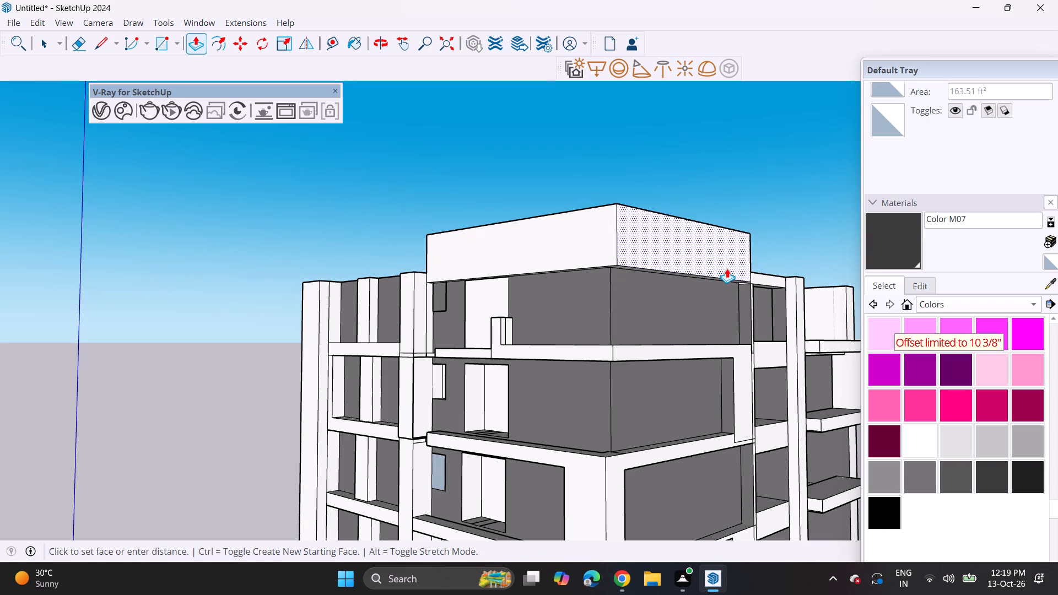
click(730, 268)
click(720, 263)
click(728, 263)
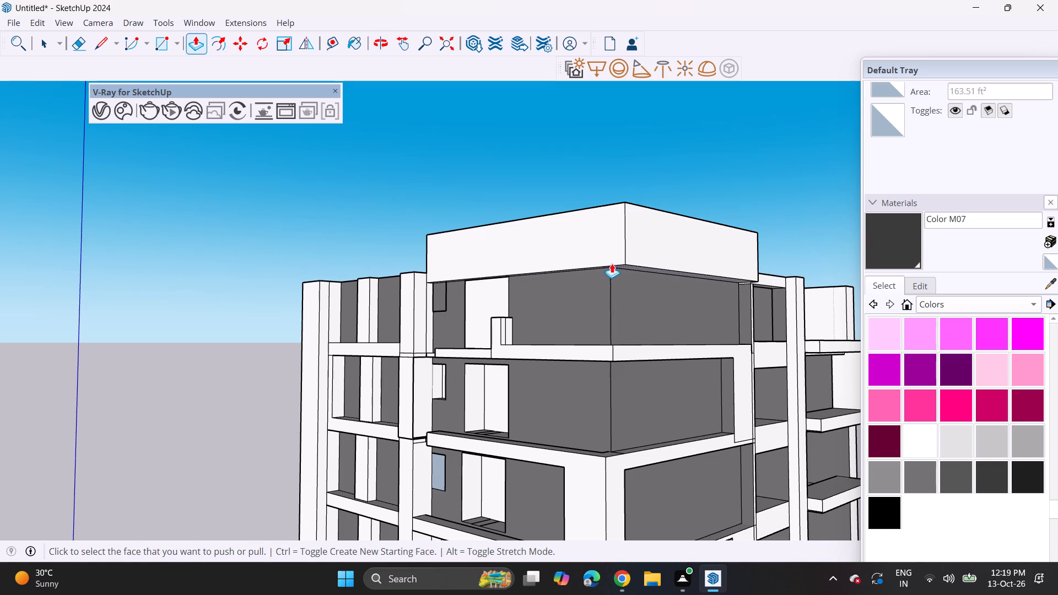
double_click(612, 257)
scroll(603, 268, down, 5)
scroll(452, 318, down, 2)
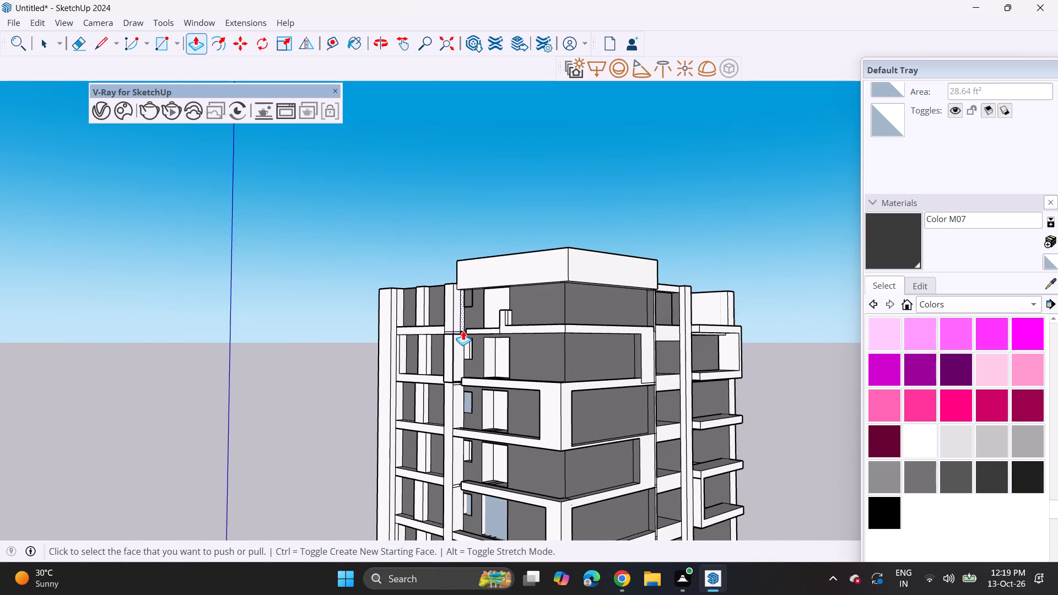
Push/pull the parapet's outer face on the balcony side outward, aligning it with the white corner column's front face.
shift+middle_drag(463, 331, 410, 334)
middle_drag(369, 339, 728, 337)
middle_drag(450, 305, 618, 375)
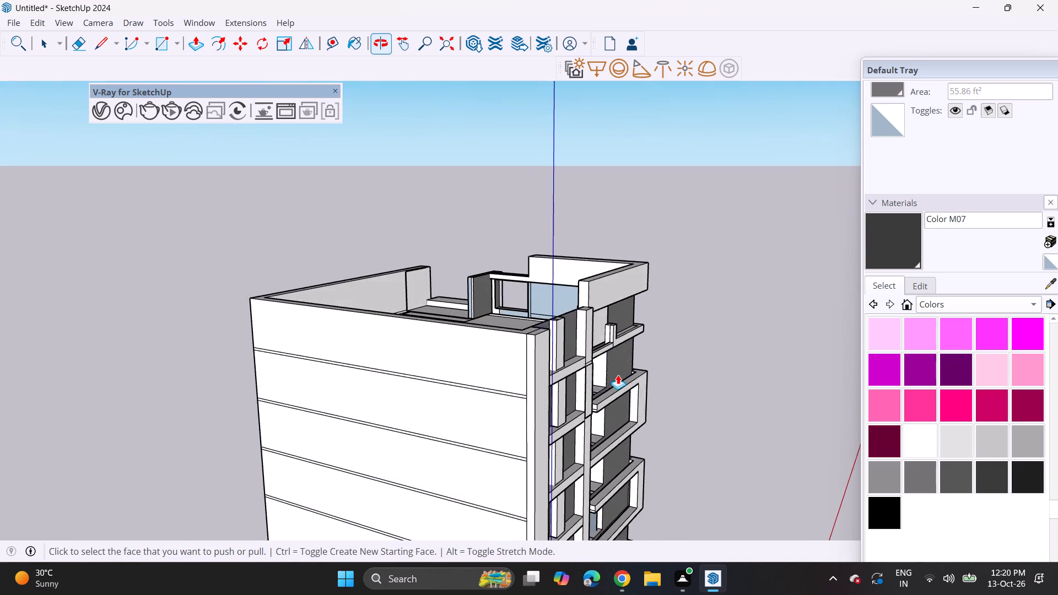
scroll(611, 312, up, 6)
middle_drag(570, 317, 574, 340)
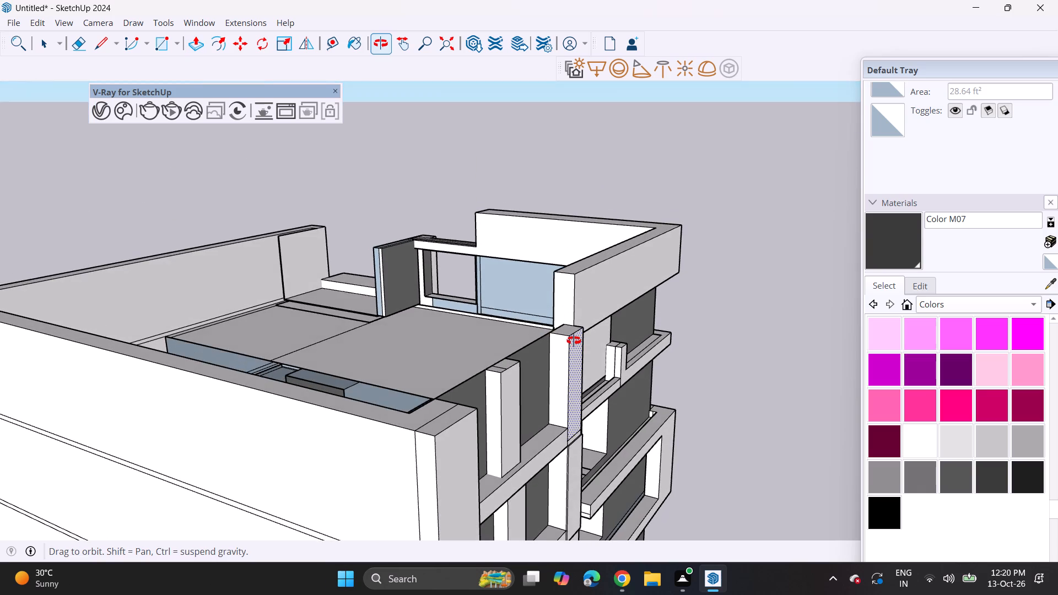
middle_drag(574, 340, 481, 394)
click(552, 333)
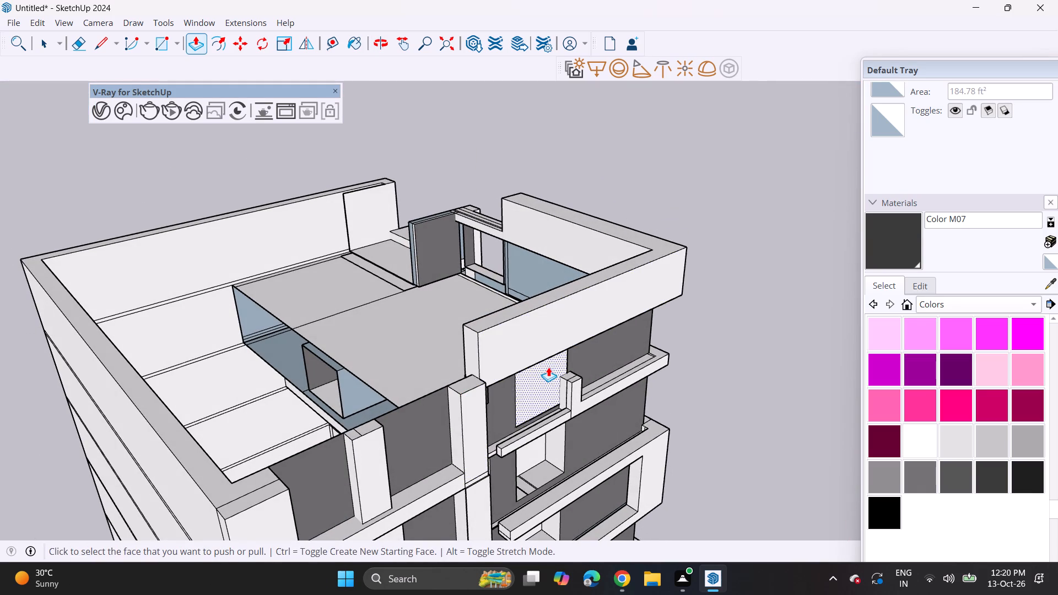
click(538, 360)
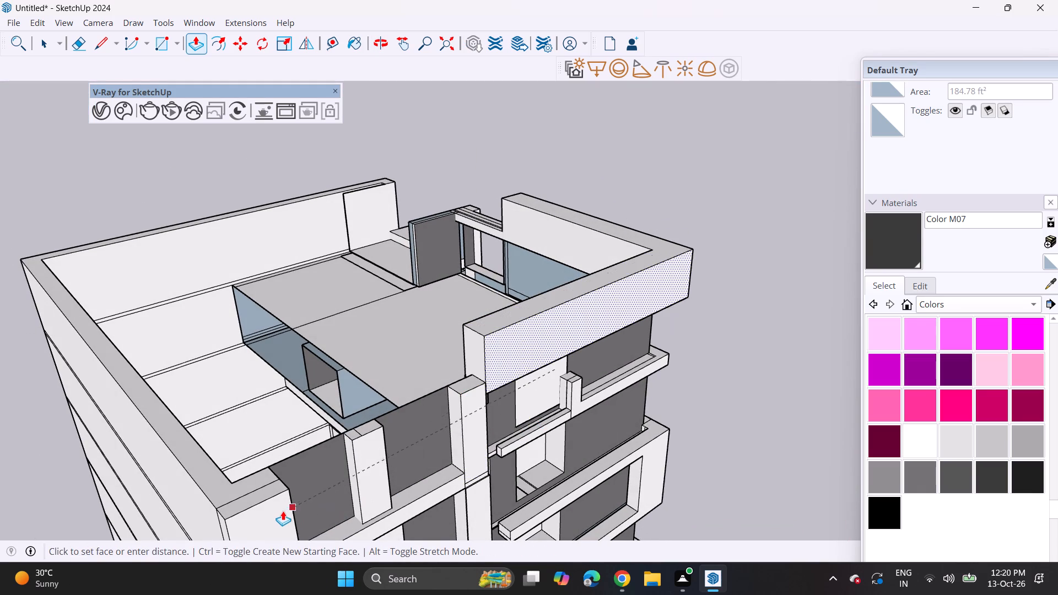
click(277, 512)
Draw a rectangle across the upper part of the parapet's end face above the tall white column.
middle_drag(395, 479, 533, 451)
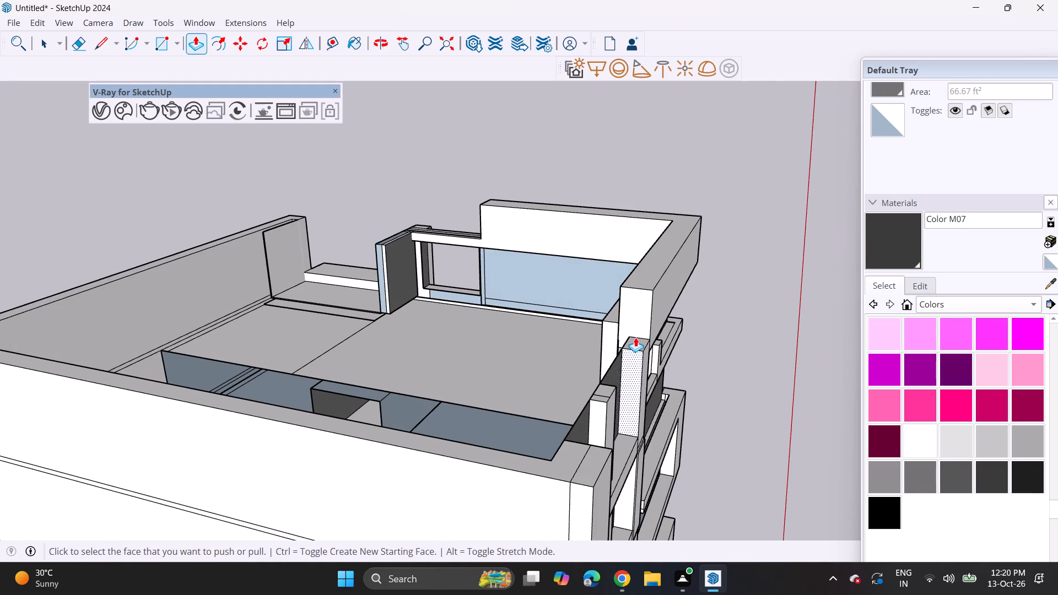
drag(161, 46, 171, 41)
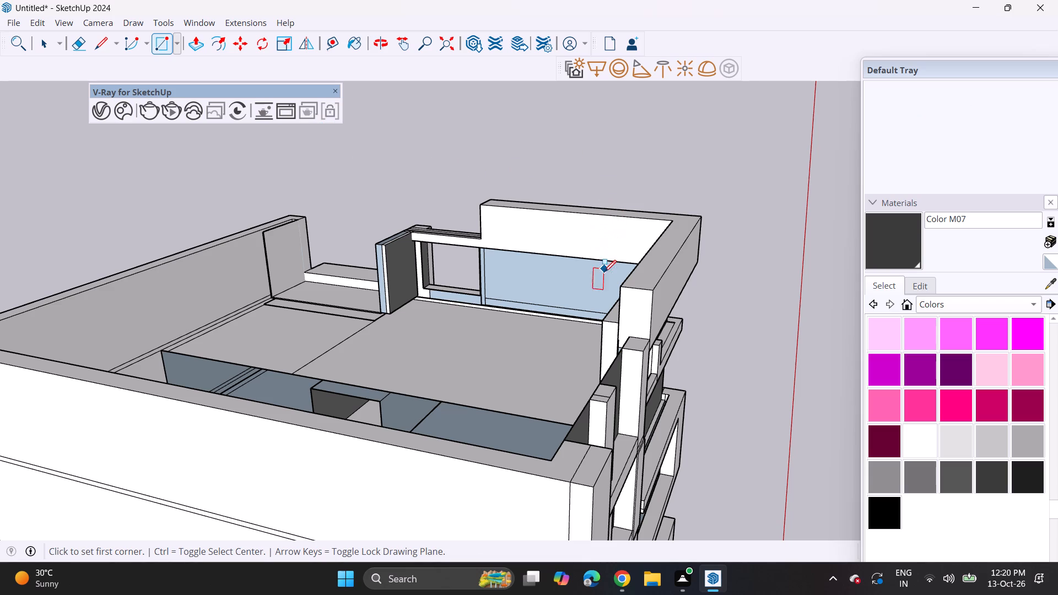
scroll(621, 291, up, 3)
click(619, 289)
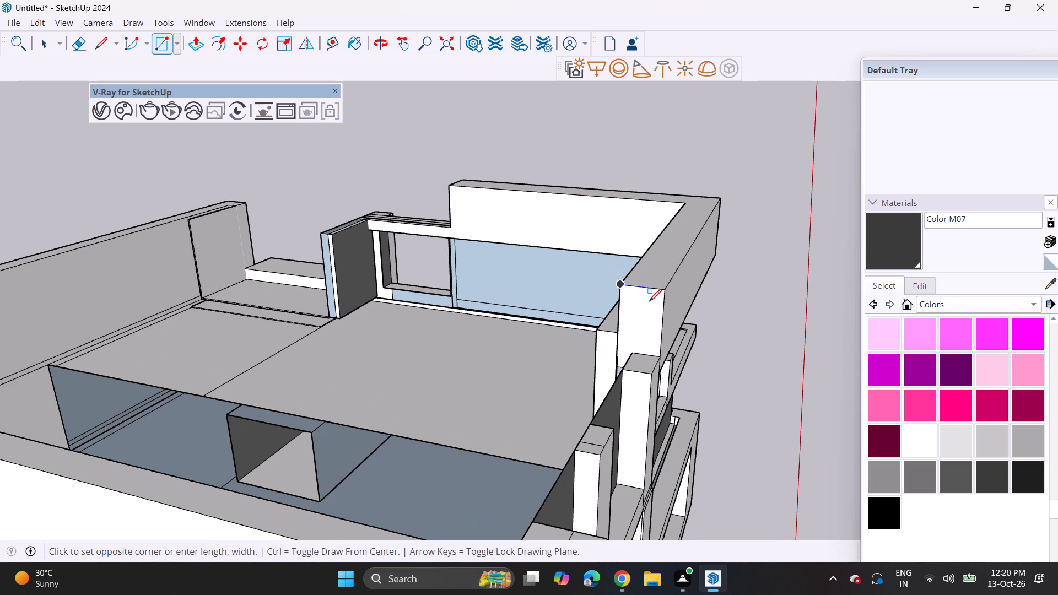
click(665, 307)
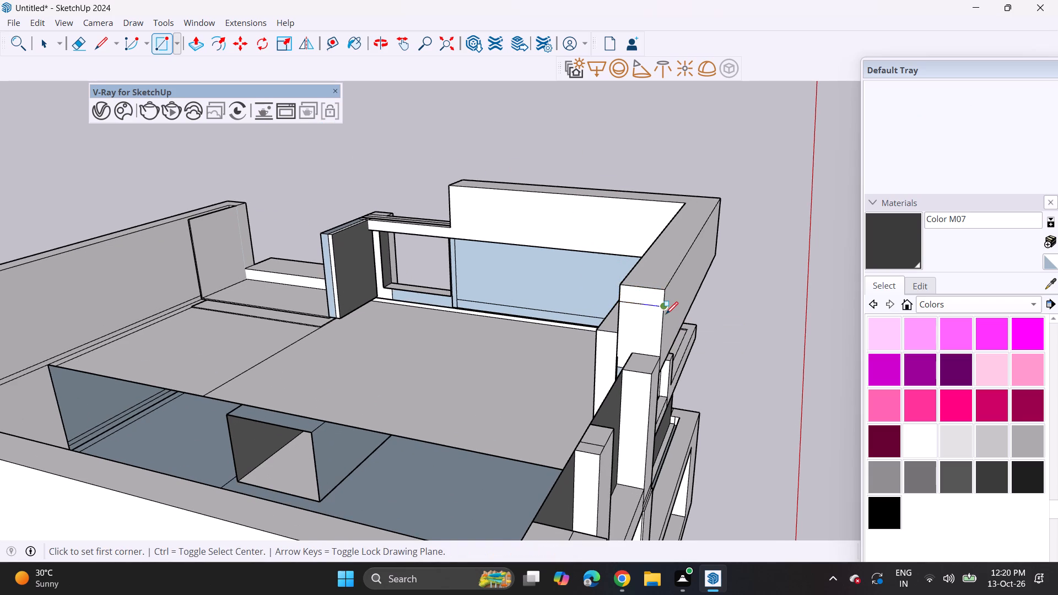
Push/pull the rectangle into a long roof beam reaching the outer edge of the far white corner column.
scroll(666, 314, down, 4)
middle_drag(666, 314, 456, 275)
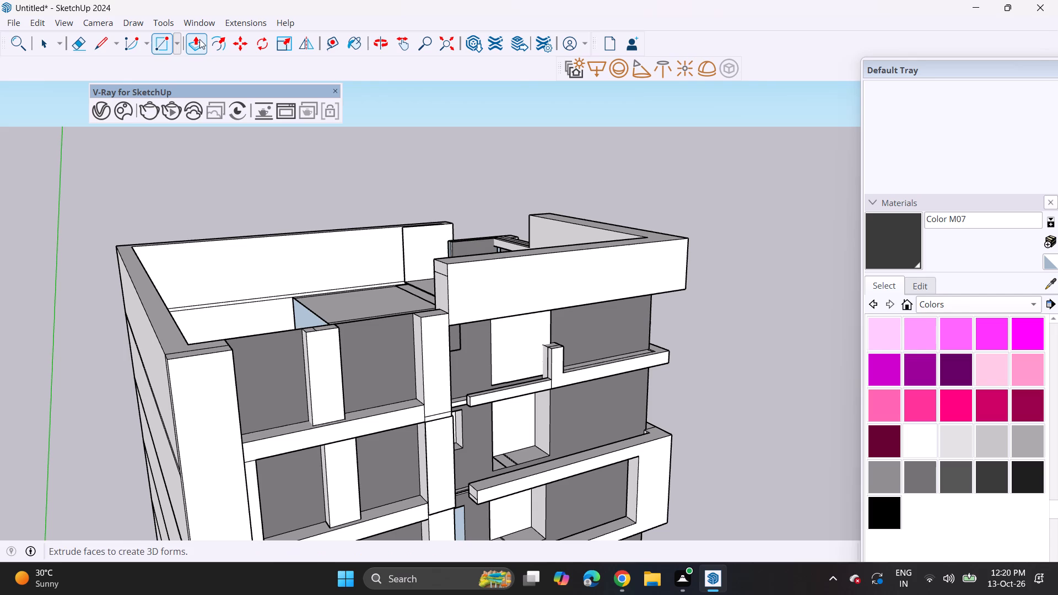
click(199, 41)
click(439, 266)
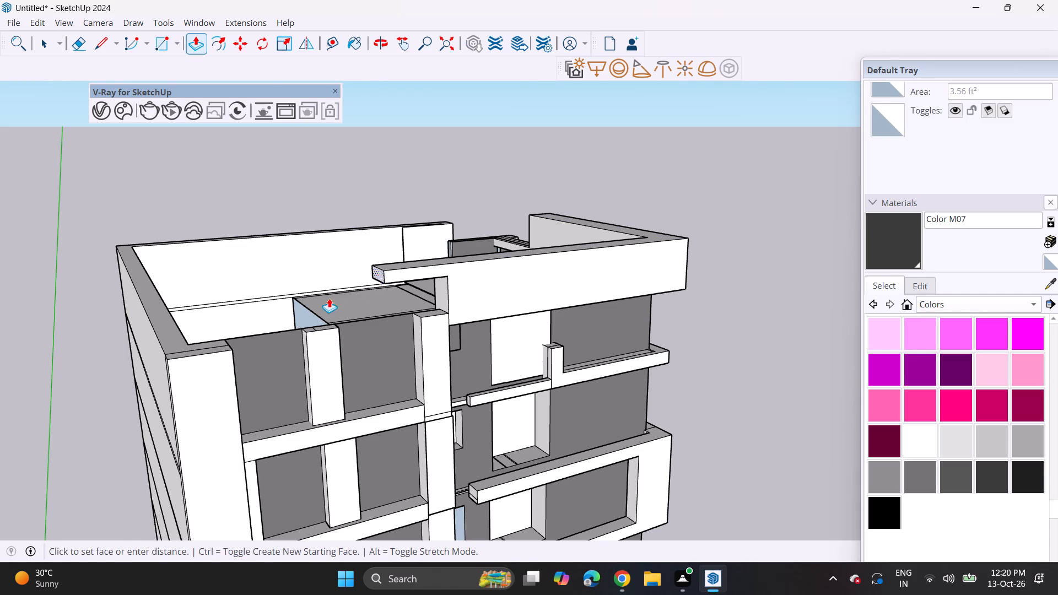
click(171, 376)
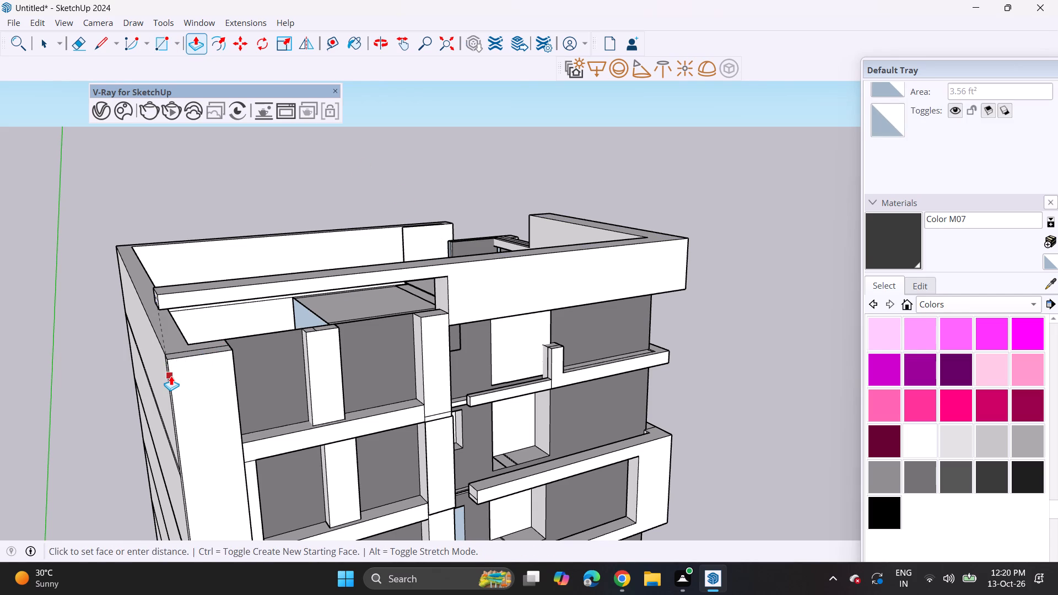
Push/pull the front part of the middle column's top up to the underside of the new roof beam.
middle_drag(242, 358, 188, 262)
middle_drag(222, 245, 276, 341)
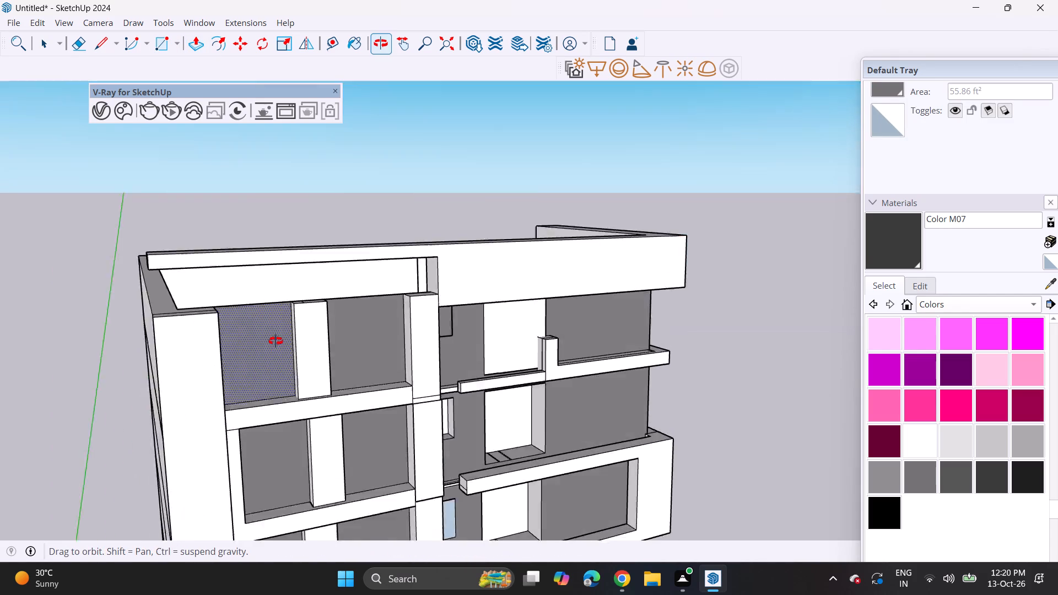
middle_drag(276, 341, 300, 376)
click(344, 373)
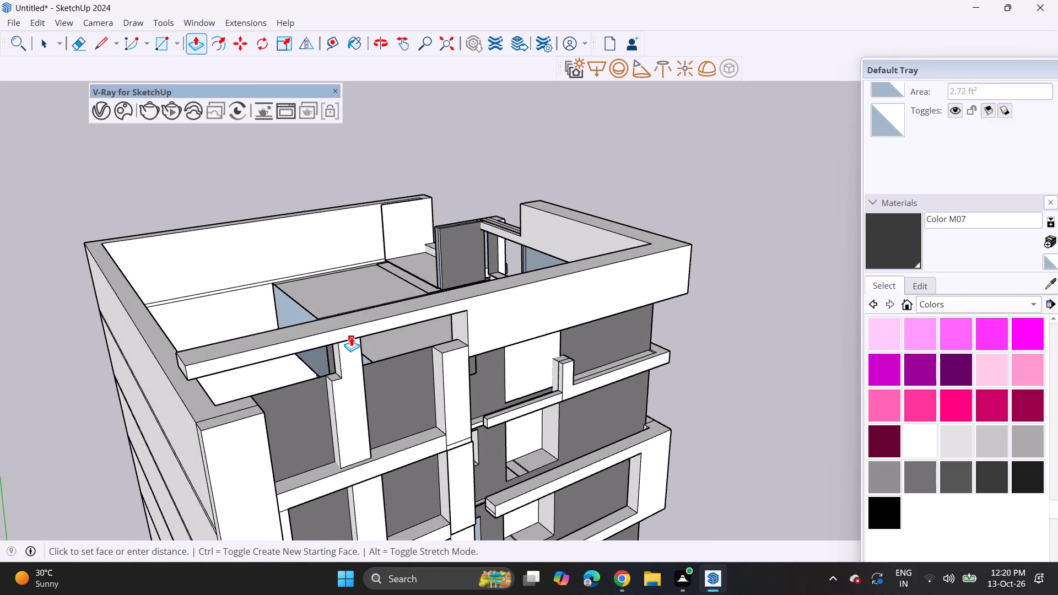
click(352, 333)
Push/pull the remaining lower rear part of the middle column's top up to the underside of the roof beam.
double_click(334, 375)
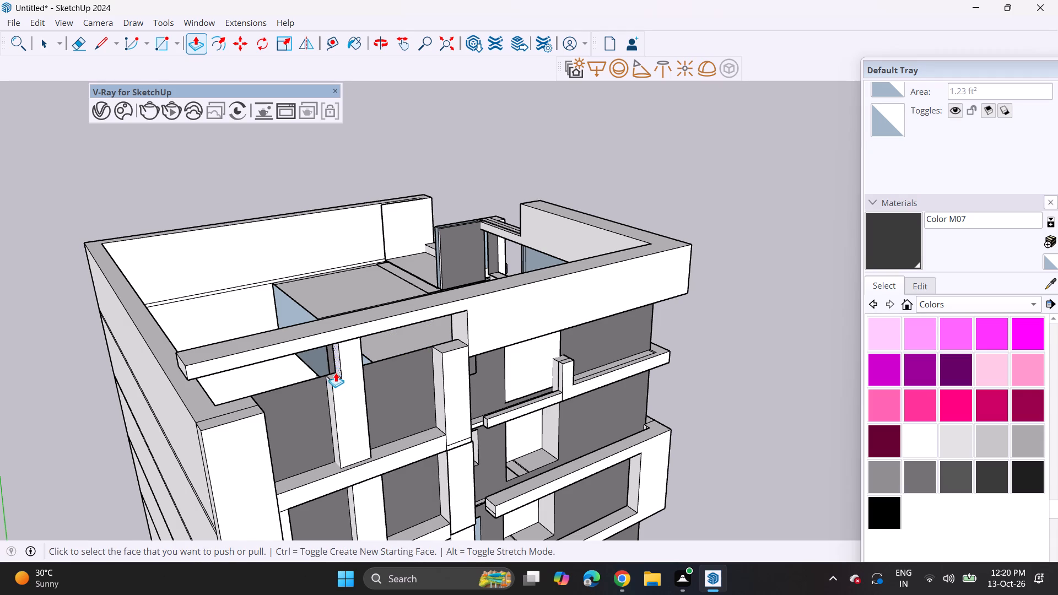
click(337, 378)
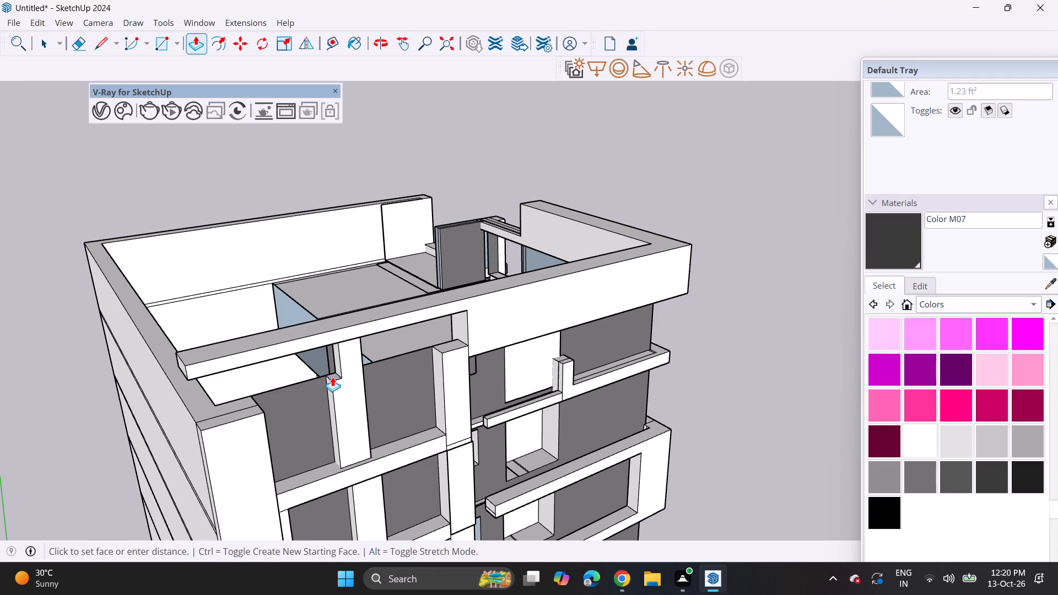
key(Escape)
click(334, 374)
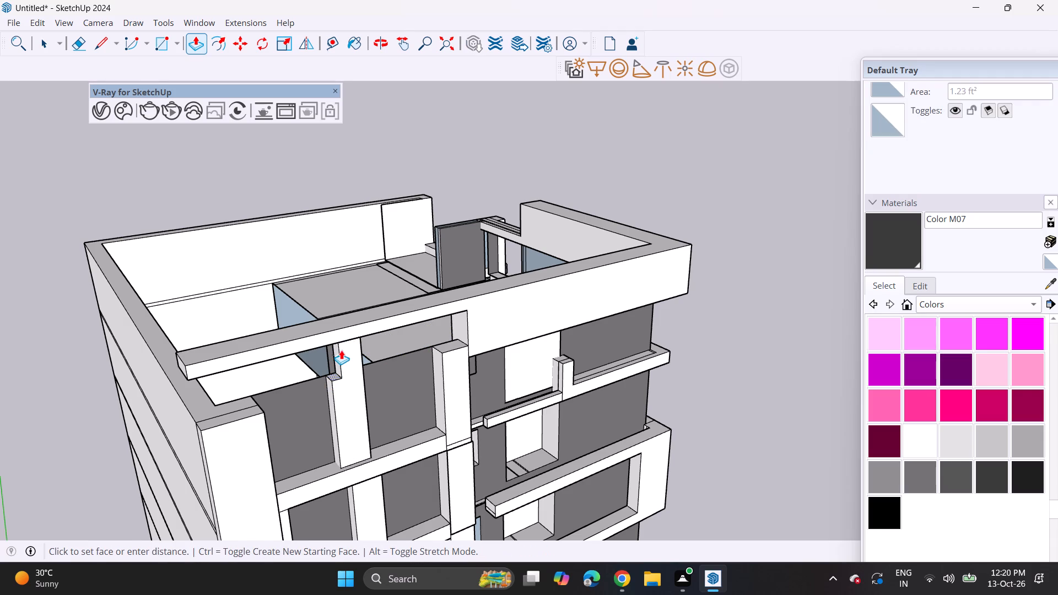
click(342, 344)
scroll(341, 377, up, 7)
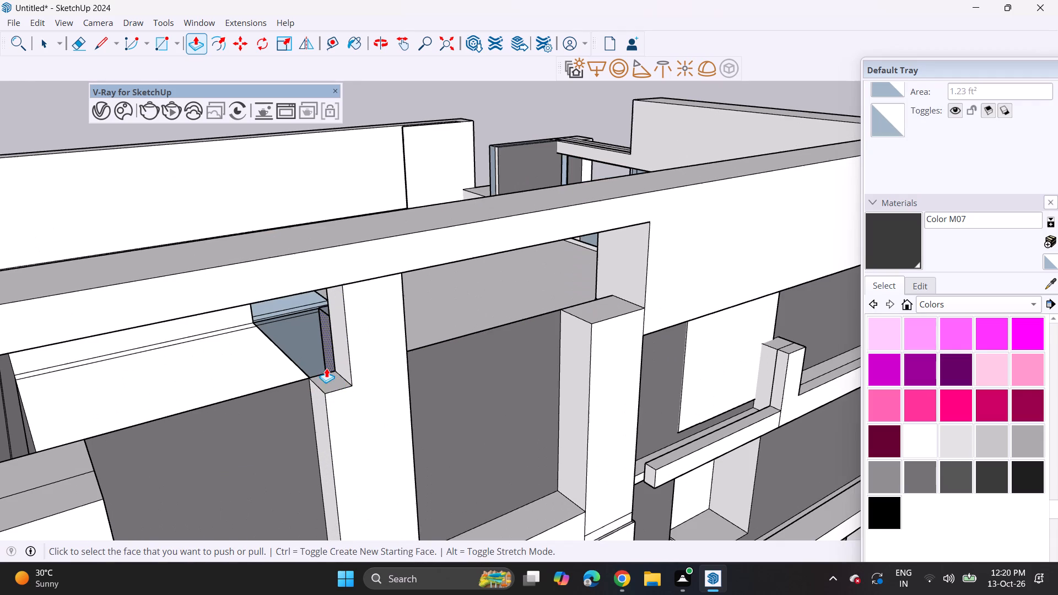
click(325, 383)
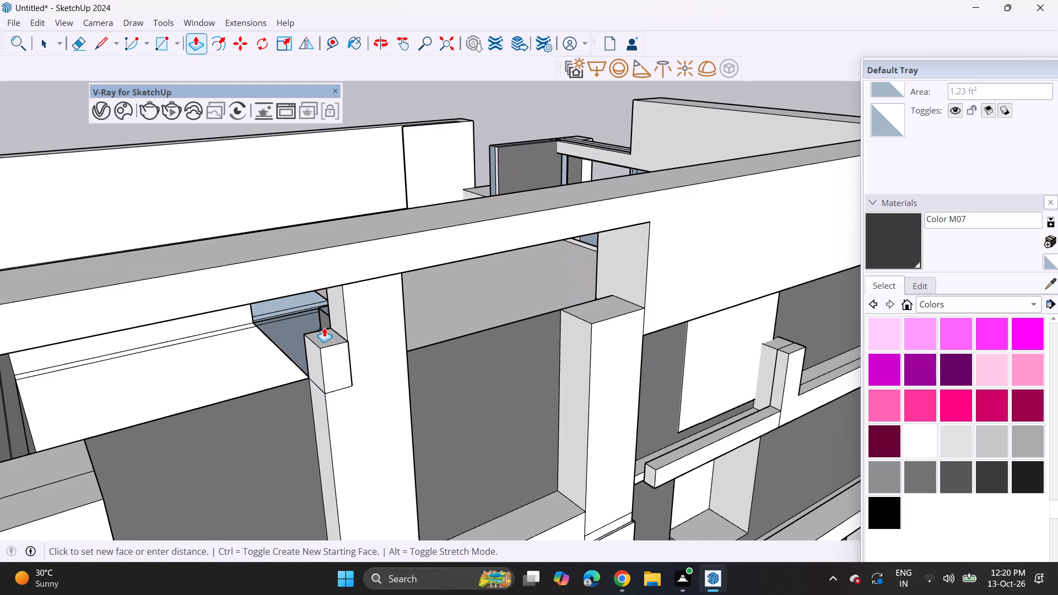
click(328, 280)
Repeat the same upward push/pull on the tops of the column beside the parapet and the far white corner column.
double_click(595, 309)
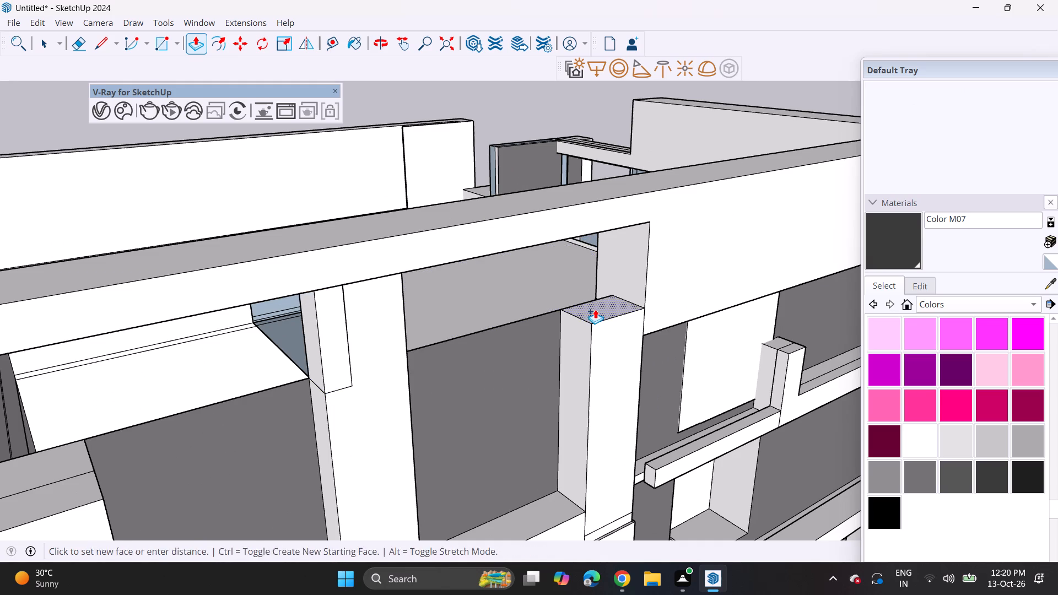
middle_drag(607, 326, 182, 322)
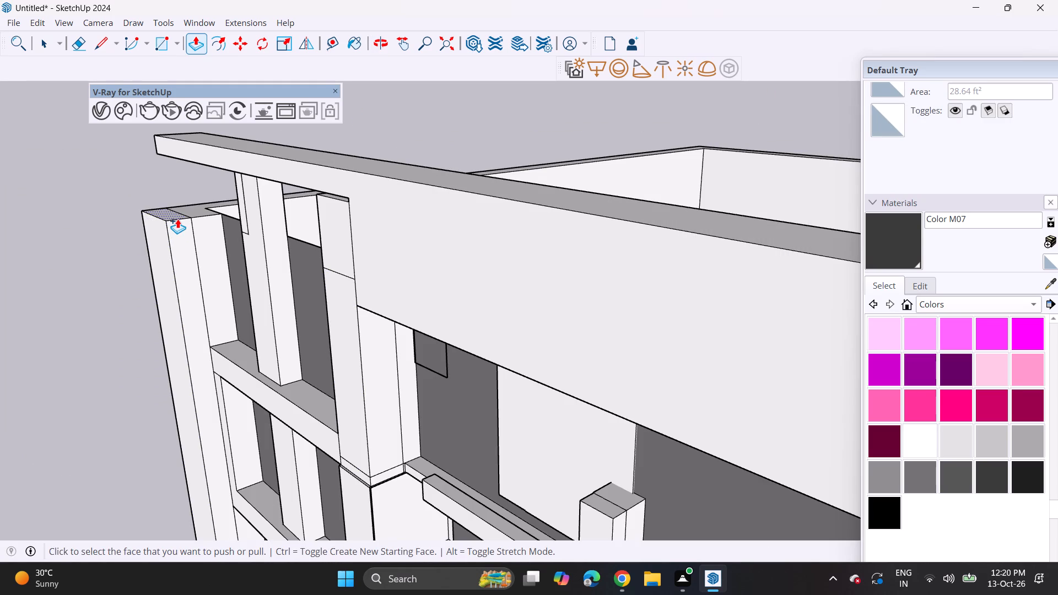
double_click(177, 219)
double_click(196, 208)
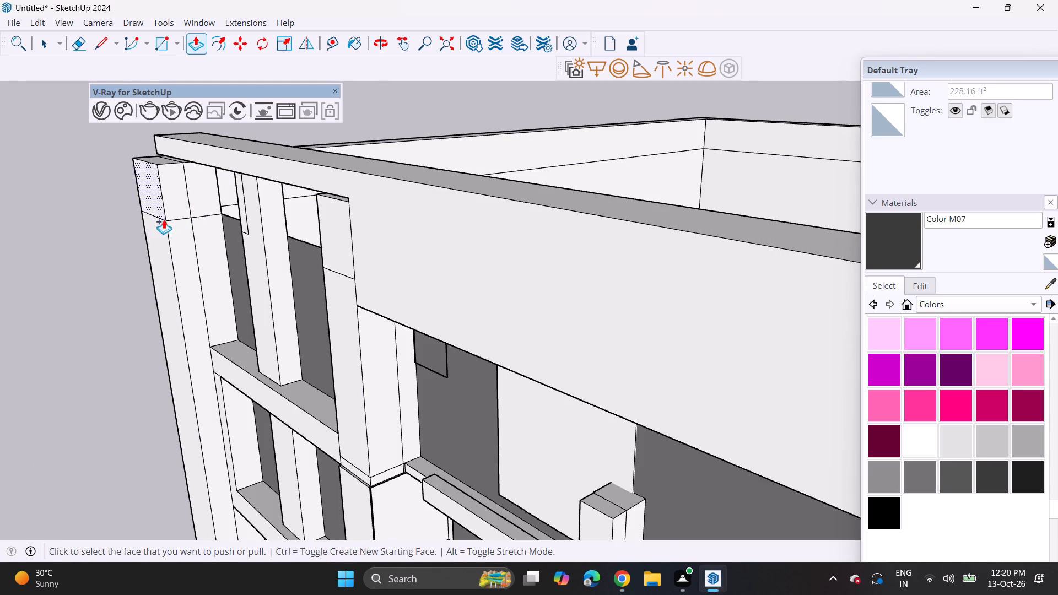
Push/pull the roof beam's outer face outward to align with the front face of the white corner column.
middle_drag(164, 219, 402, 194)
middle_drag(171, 139, 487, 190)
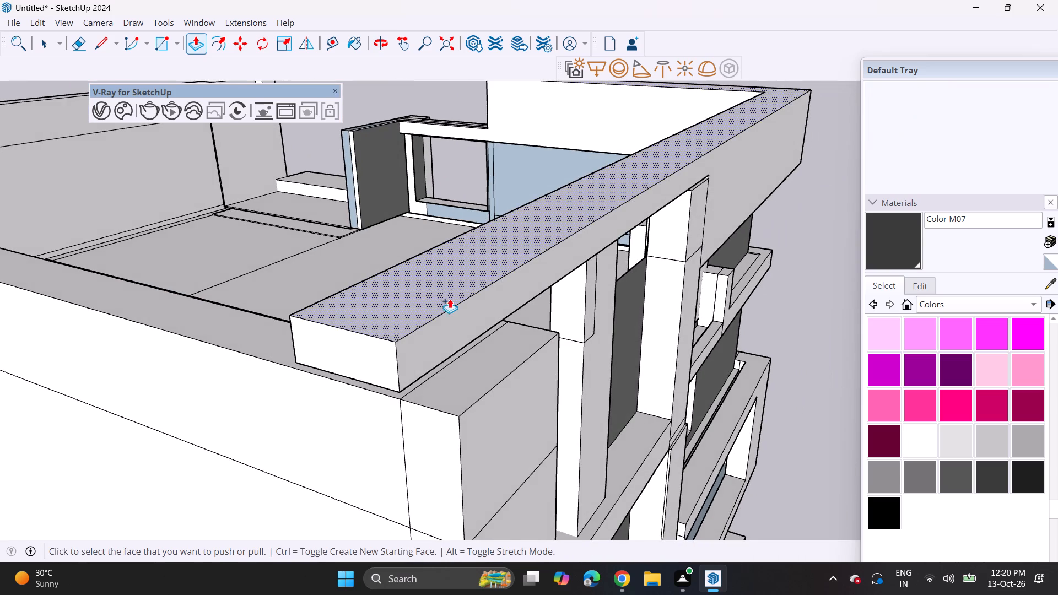
click(447, 347)
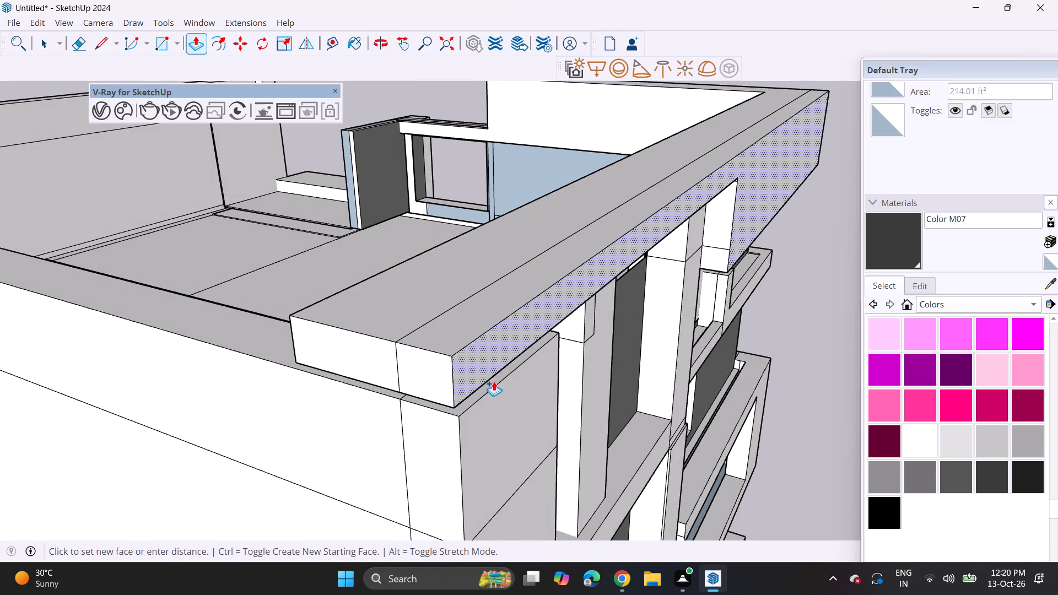
click(494, 393)
Erase the leftover edges on the upper part of the middle column's front face, just below the roof beam.
middle_drag(538, 358, 355, 279)
scroll(314, 266, down, 9)
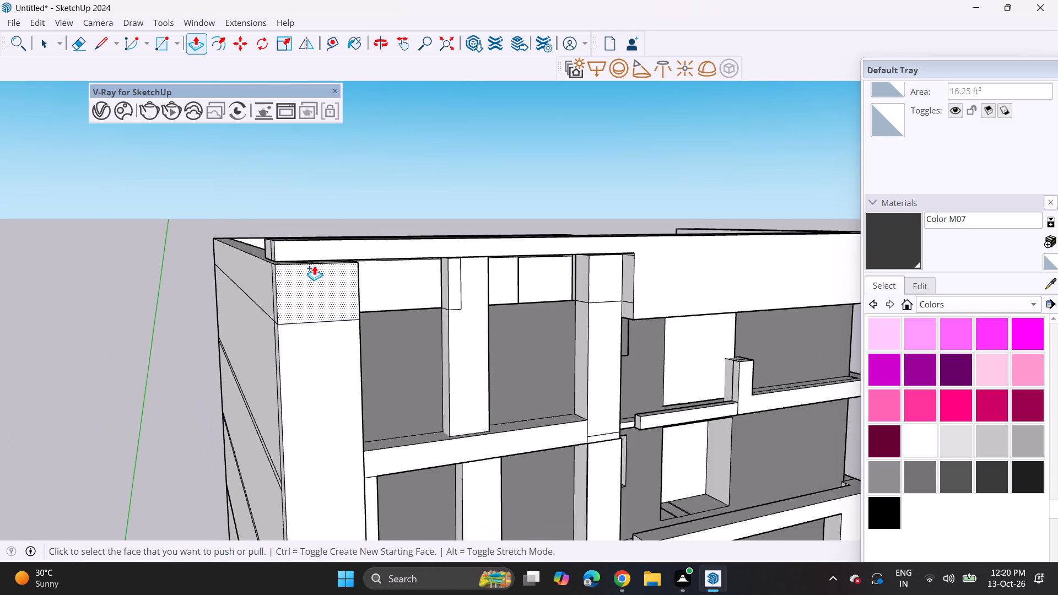
scroll(314, 266, down, 7)
middle_drag(482, 293, 293, 279)
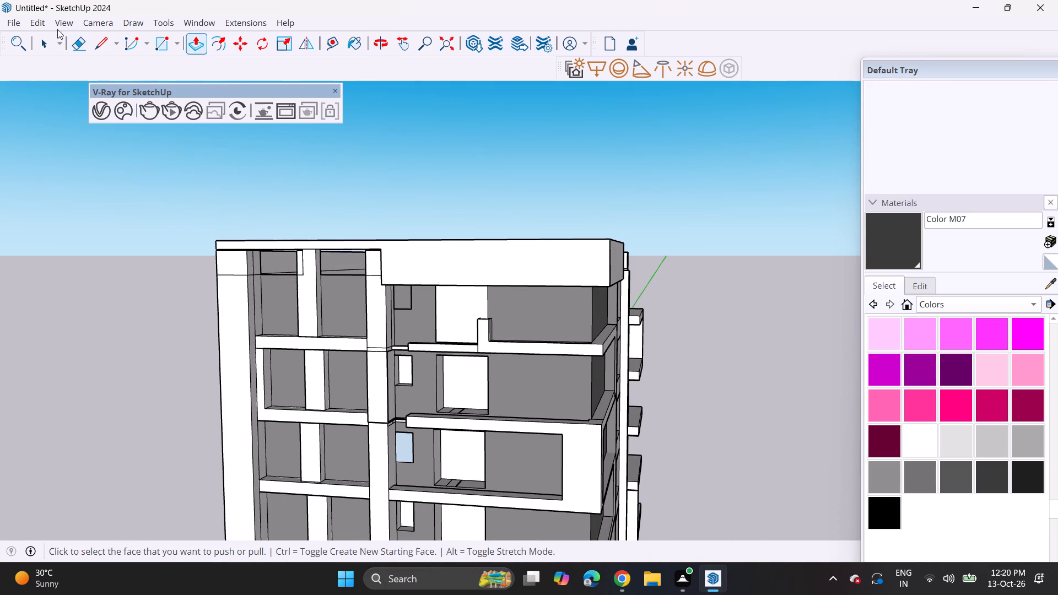
click(77, 47)
scroll(263, 260, up, 8)
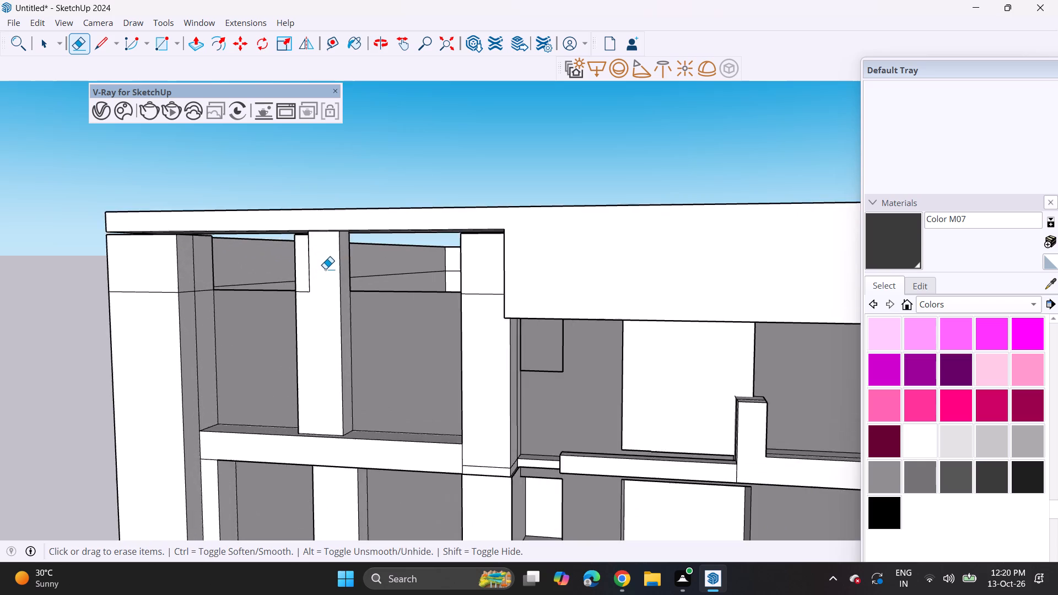
scroll(319, 273, up, 4)
drag(307, 277, 309, 291)
drag(306, 289, 306, 299)
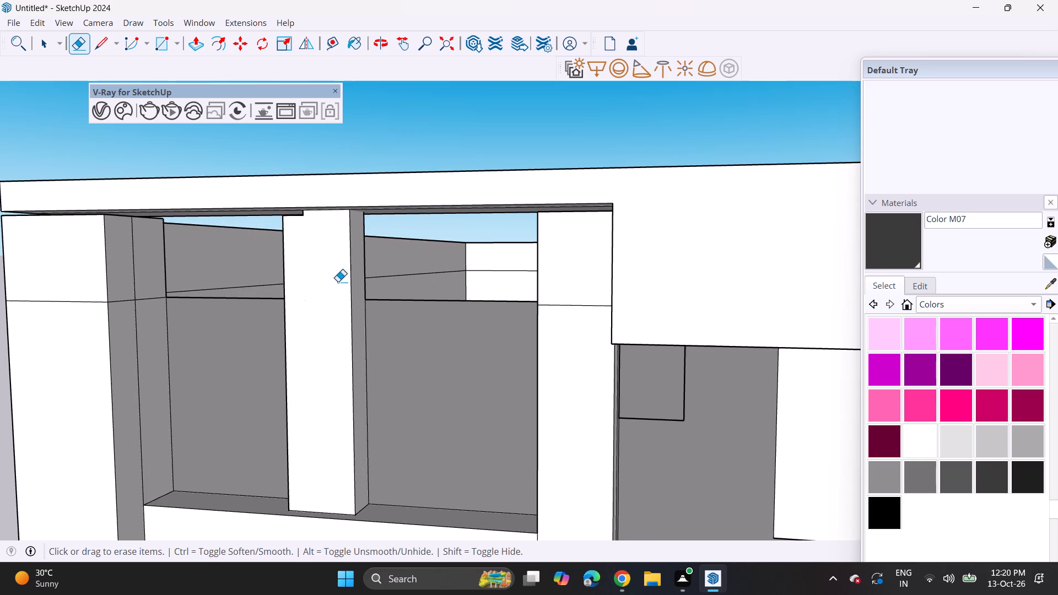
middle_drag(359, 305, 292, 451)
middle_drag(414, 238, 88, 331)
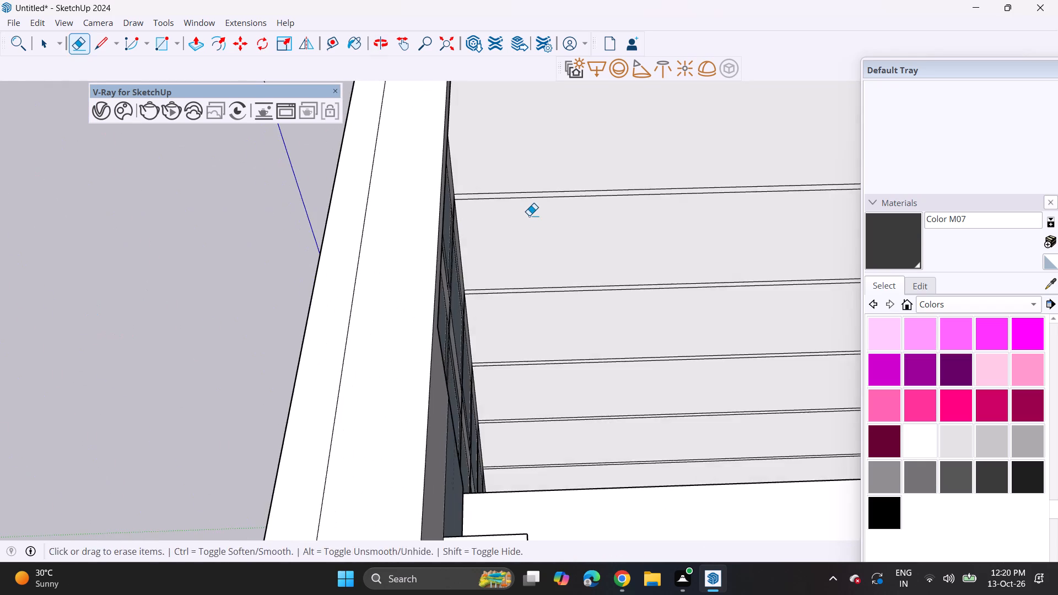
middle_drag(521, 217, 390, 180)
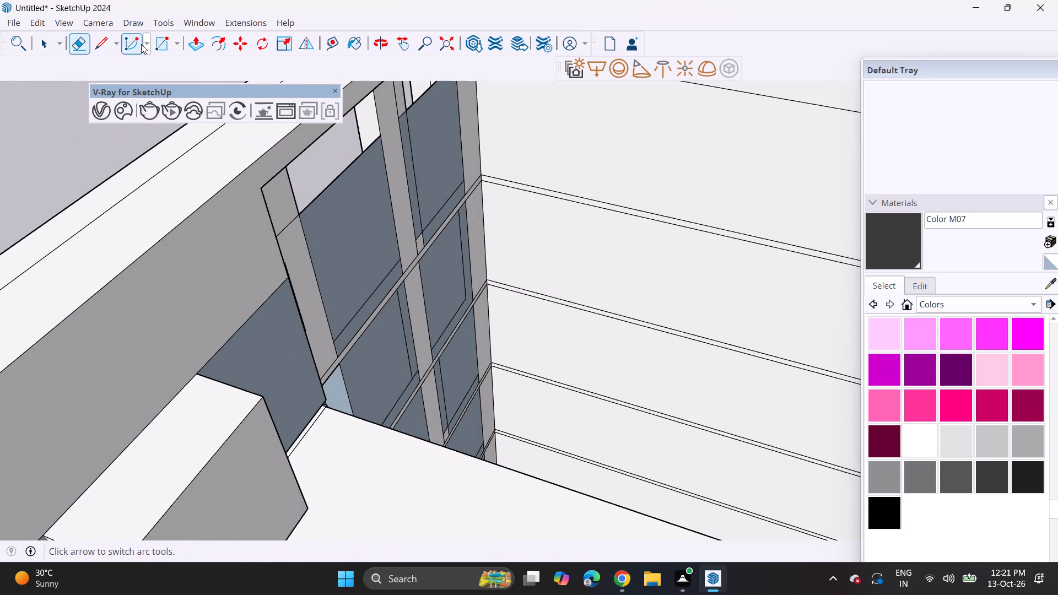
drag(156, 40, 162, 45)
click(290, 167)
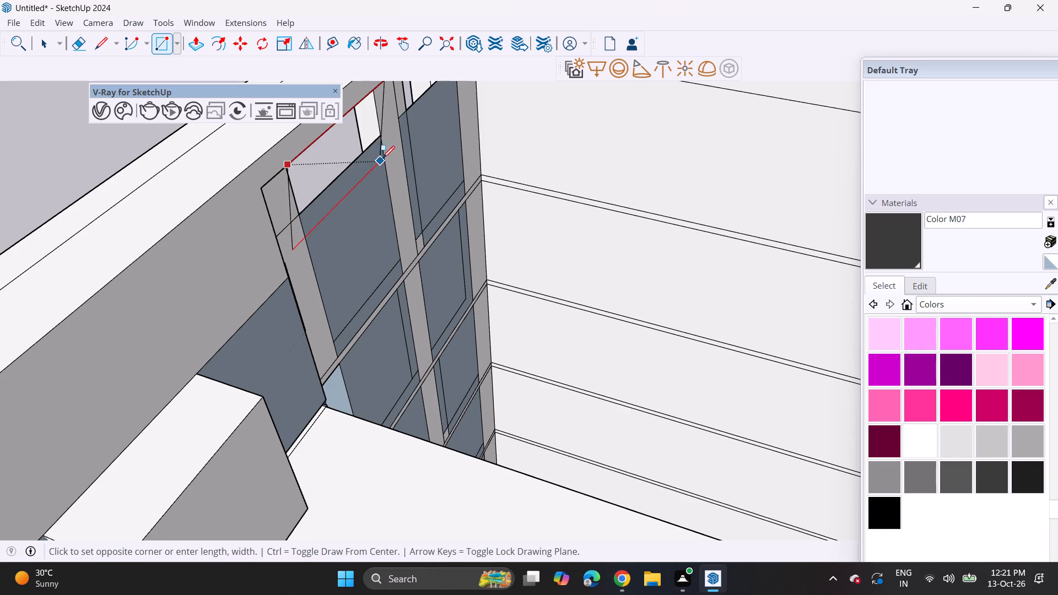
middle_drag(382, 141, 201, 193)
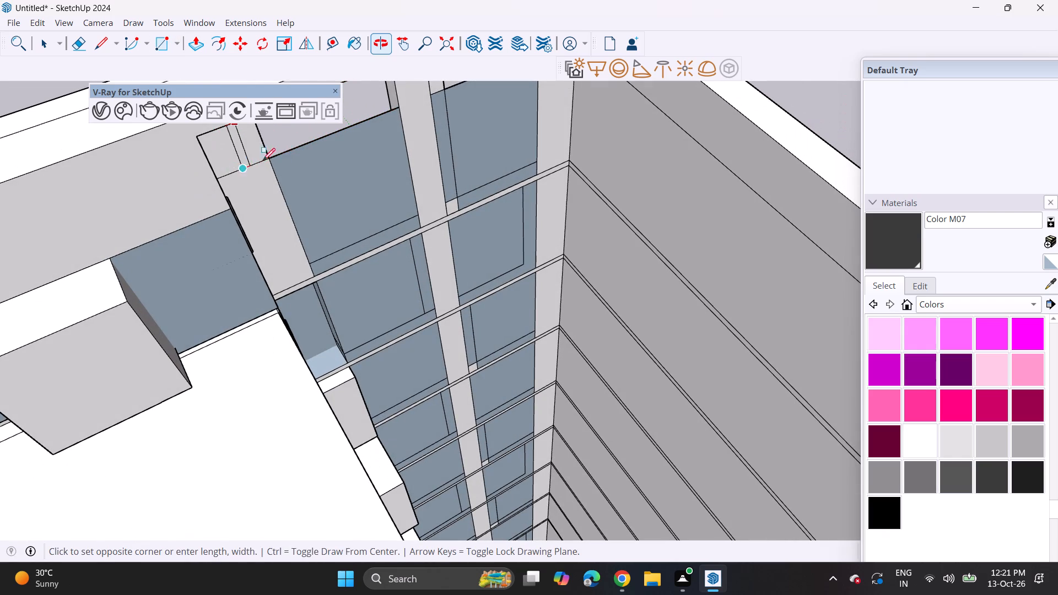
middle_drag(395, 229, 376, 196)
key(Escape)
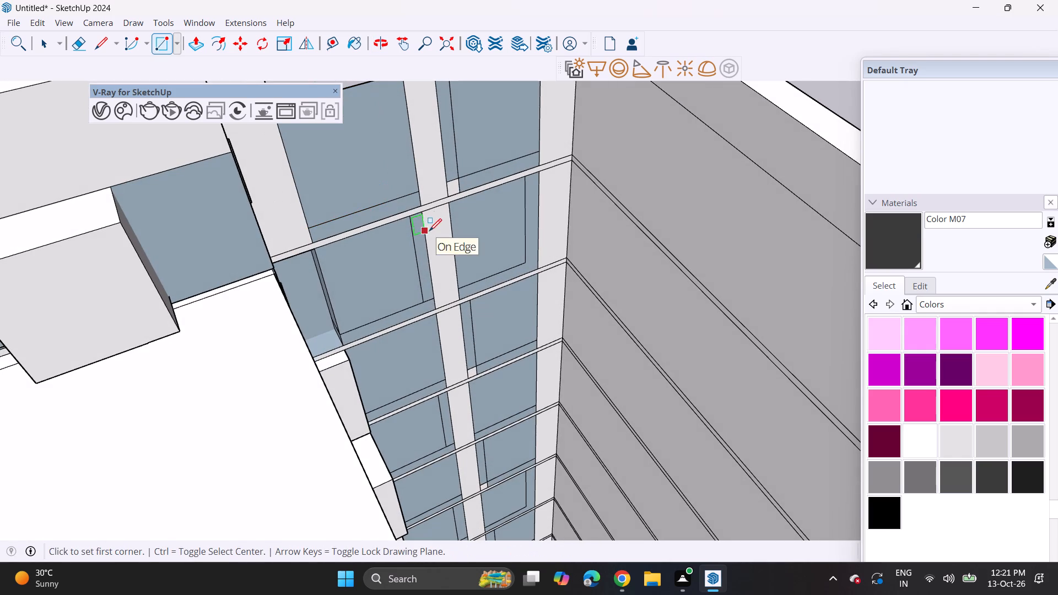
Draw rectangles closing the two openings between the columns directly beneath the roof beam, working from the inner side.
shift+middle_drag(419, 220, 451, 373)
middle_drag(443, 351, 302, 221)
scroll(328, 159, up, 8)
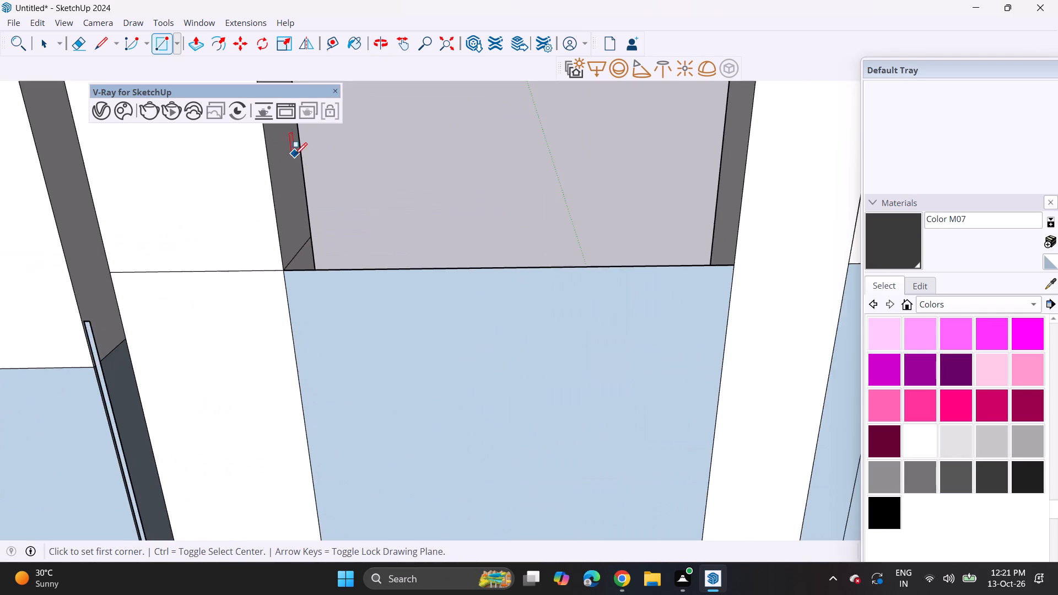
shift+middle_drag(294, 174, 299, 318)
middle_drag(332, 315, 299, 156)
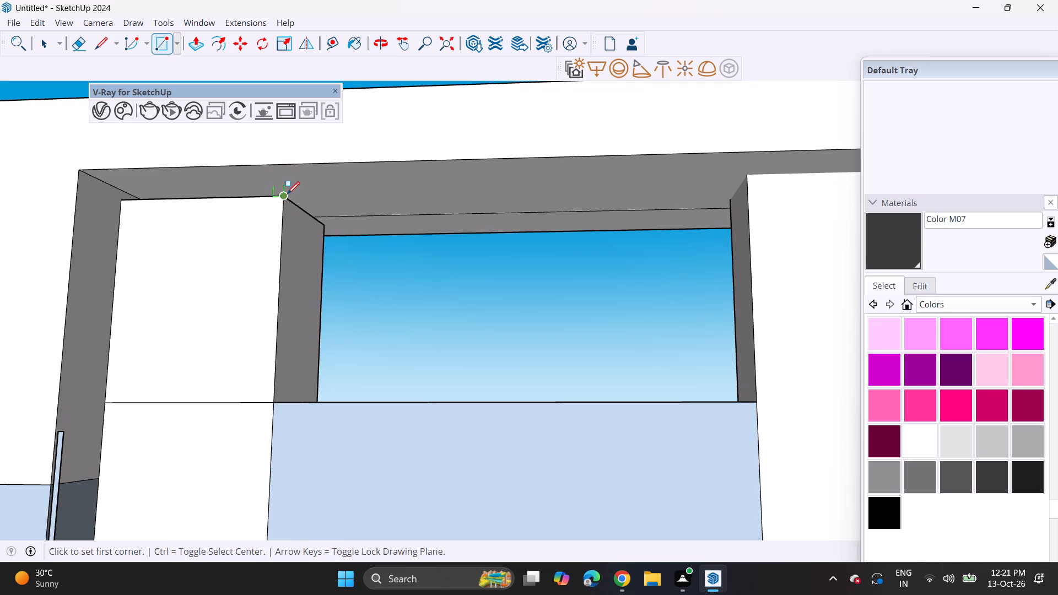
drag(287, 194, 294, 202)
click(757, 405)
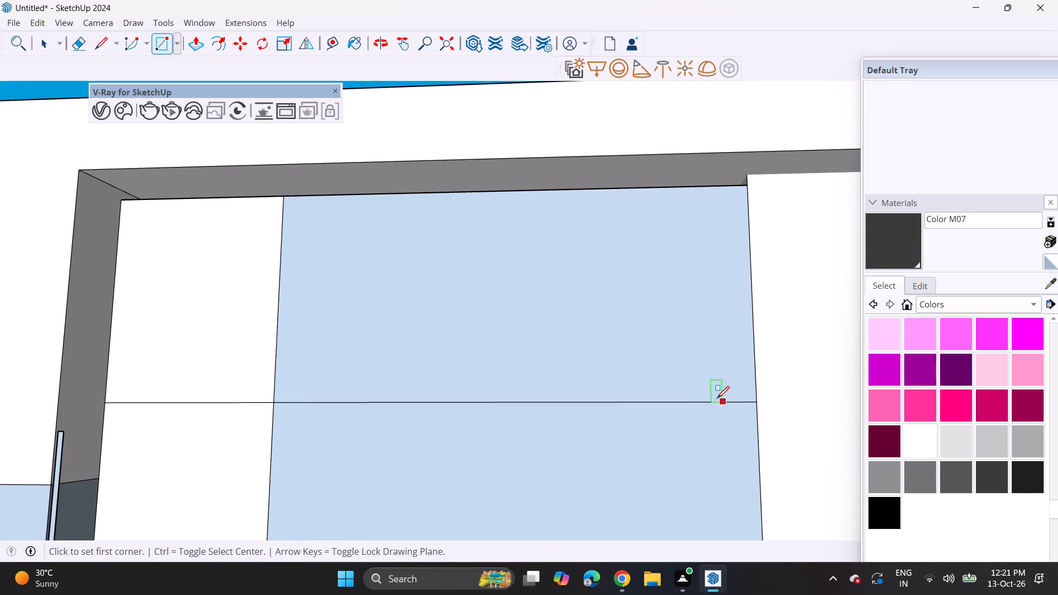
scroll(704, 394, down, 4)
shift+middle_drag(710, 375, 301, 350)
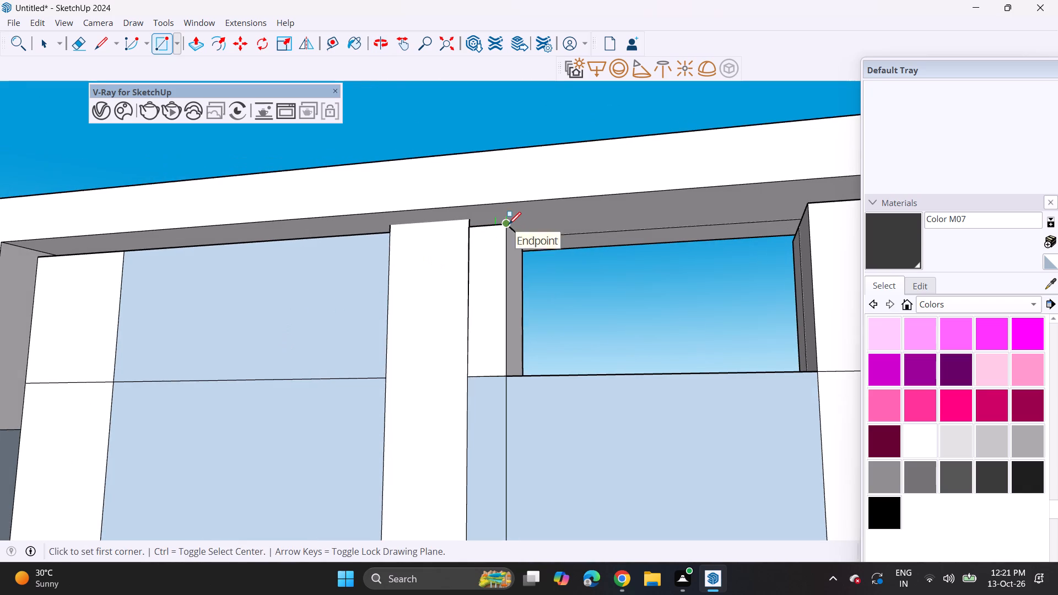
click(509, 224)
click(818, 370)
Paint the two new infill panels beneath the roof beam with Color M07.
middle_drag(436, 309, 1057, 401)
middle_drag(496, 344, 734, 334)
scroll(676, 295, down, 6)
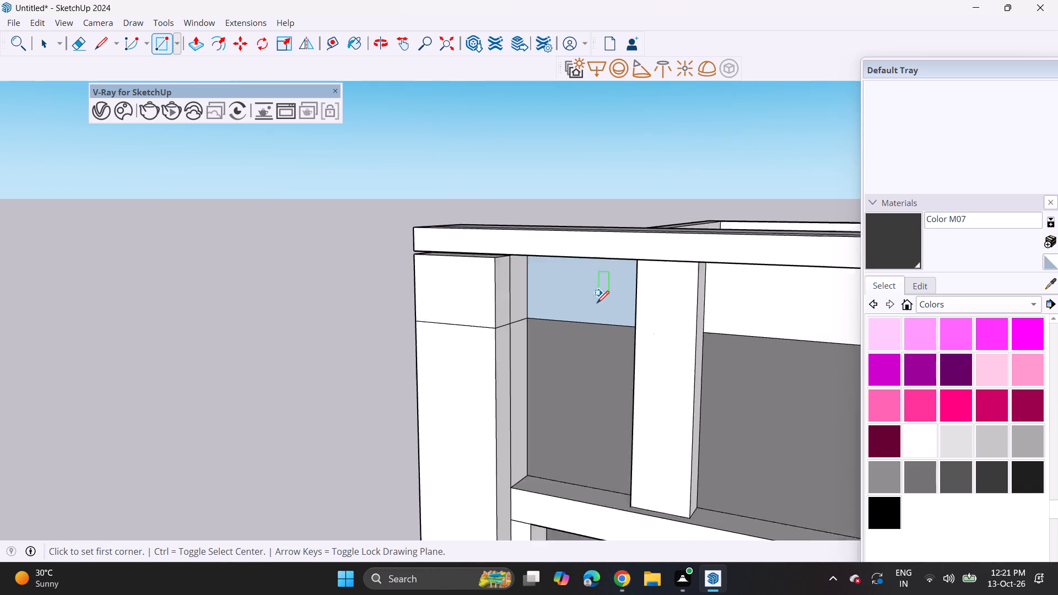
scroll(597, 303, down, 5)
drag(893, 232, 881, 244)
click(599, 317)
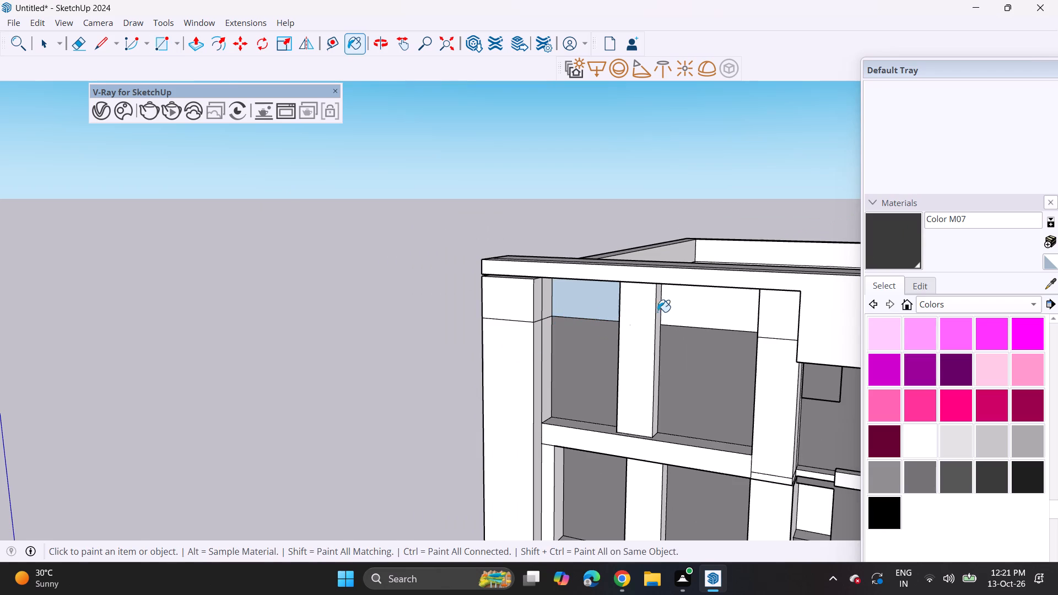
drag(661, 312, 667, 315)
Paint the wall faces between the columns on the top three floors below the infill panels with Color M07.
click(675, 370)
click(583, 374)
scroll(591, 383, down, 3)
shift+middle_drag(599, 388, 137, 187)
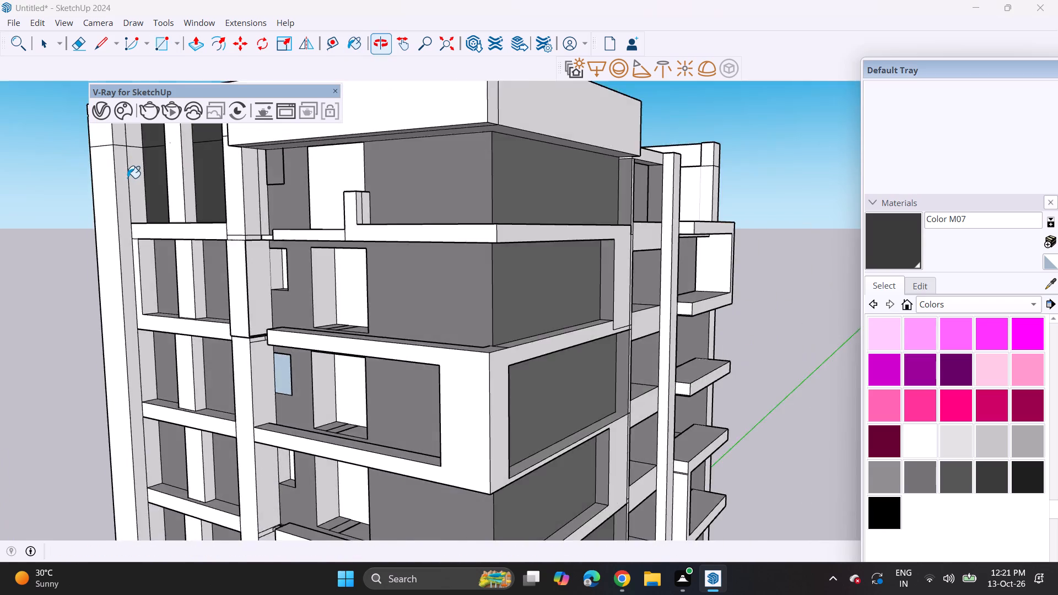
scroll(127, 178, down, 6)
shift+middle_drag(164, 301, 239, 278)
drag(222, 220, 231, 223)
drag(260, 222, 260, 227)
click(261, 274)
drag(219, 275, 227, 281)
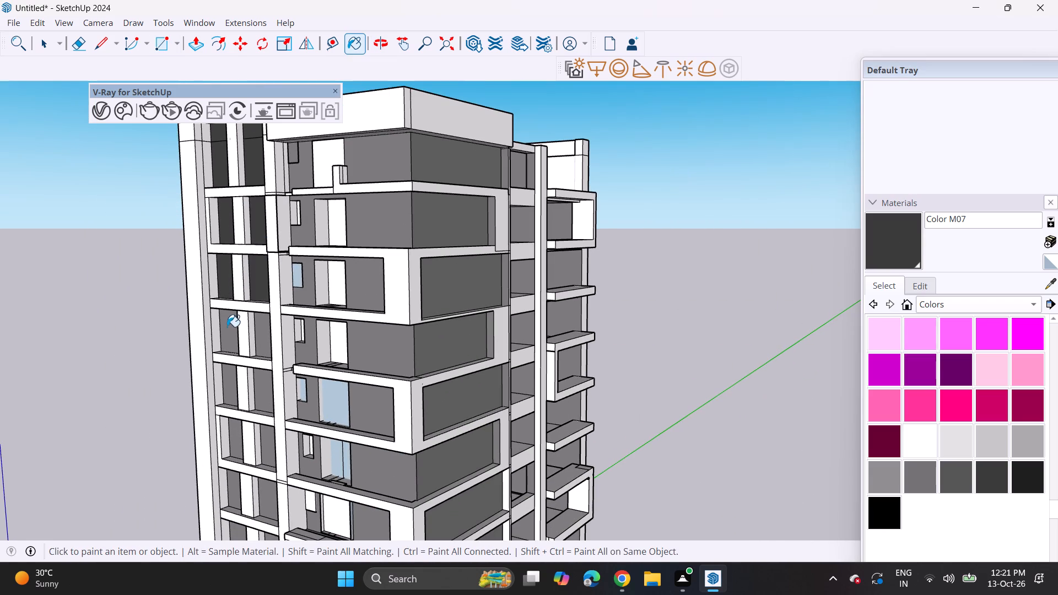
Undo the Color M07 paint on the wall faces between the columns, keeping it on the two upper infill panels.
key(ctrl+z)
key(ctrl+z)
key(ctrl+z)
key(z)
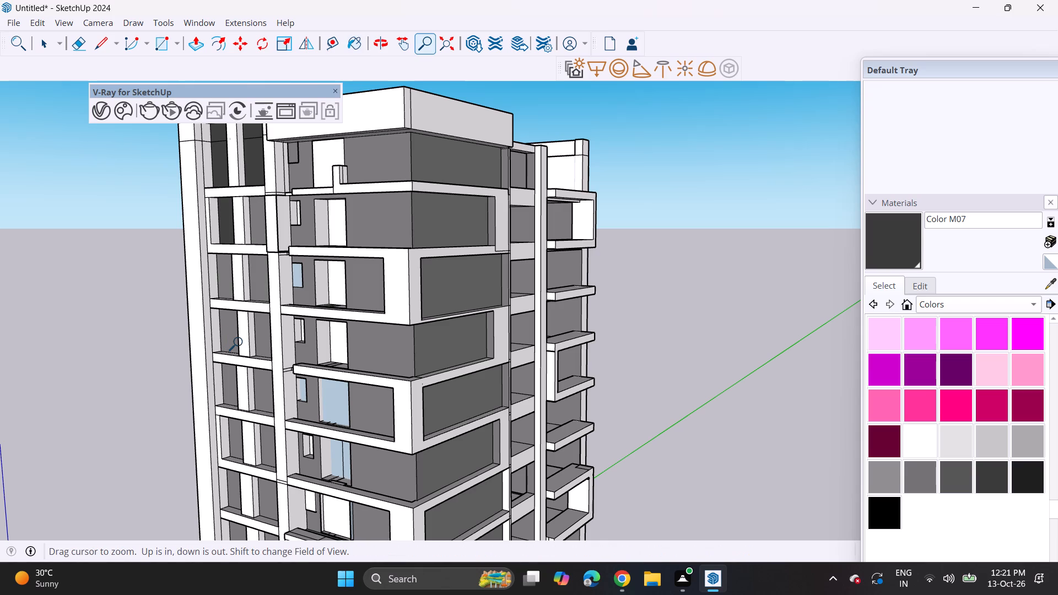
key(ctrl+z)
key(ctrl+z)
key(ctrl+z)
Push/pull the blue balcony door face on the mid-height floor, and repeat it on the two blue door faces one floor below.
scroll(224, 289, down, 4)
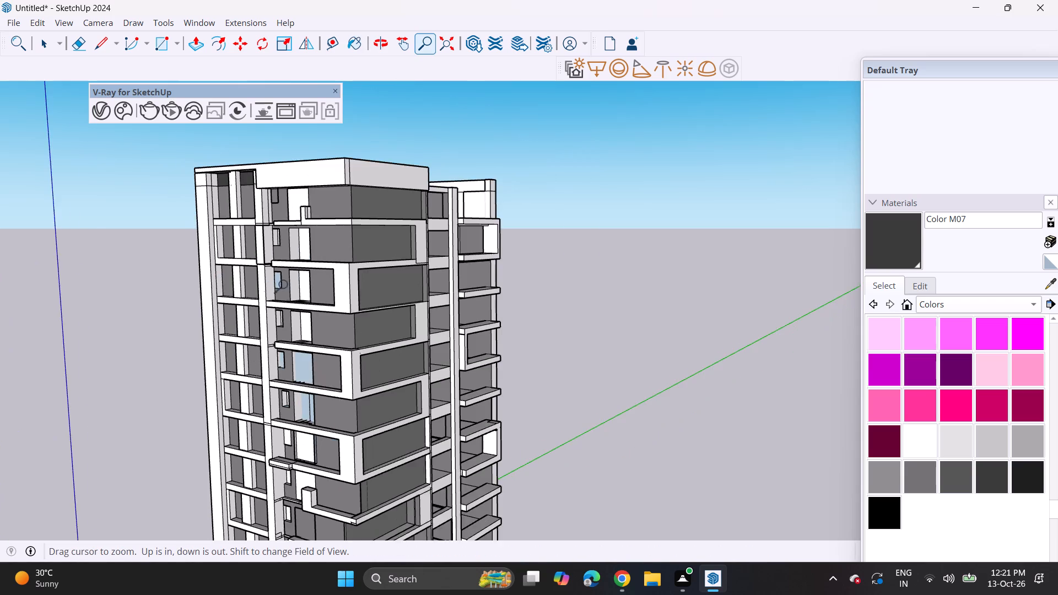
scroll(286, 285, down, 2)
middle_drag(327, 355, 332, 277)
click(315, 338)
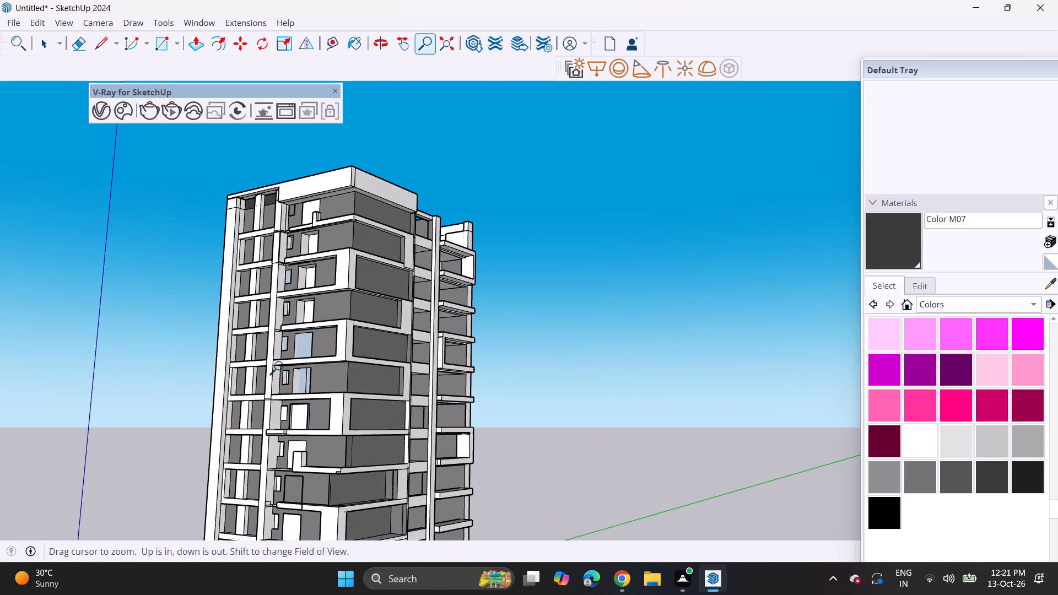
click(186, 36)
scroll(271, 302, up, 3)
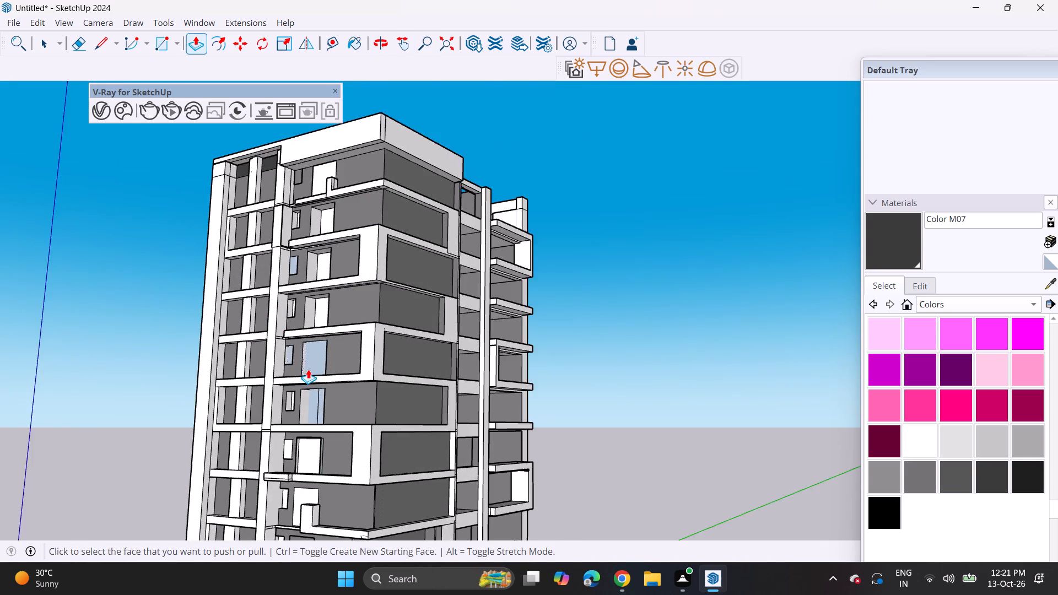
scroll(325, 372, up, 4)
click(305, 363)
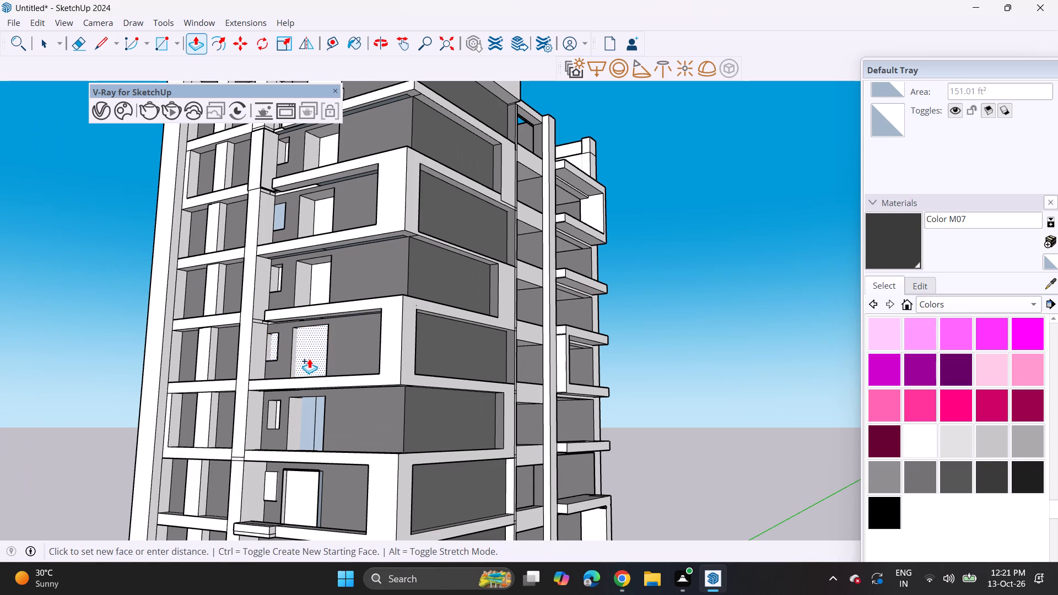
click(309, 359)
double_click(304, 424)
double_click(321, 435)
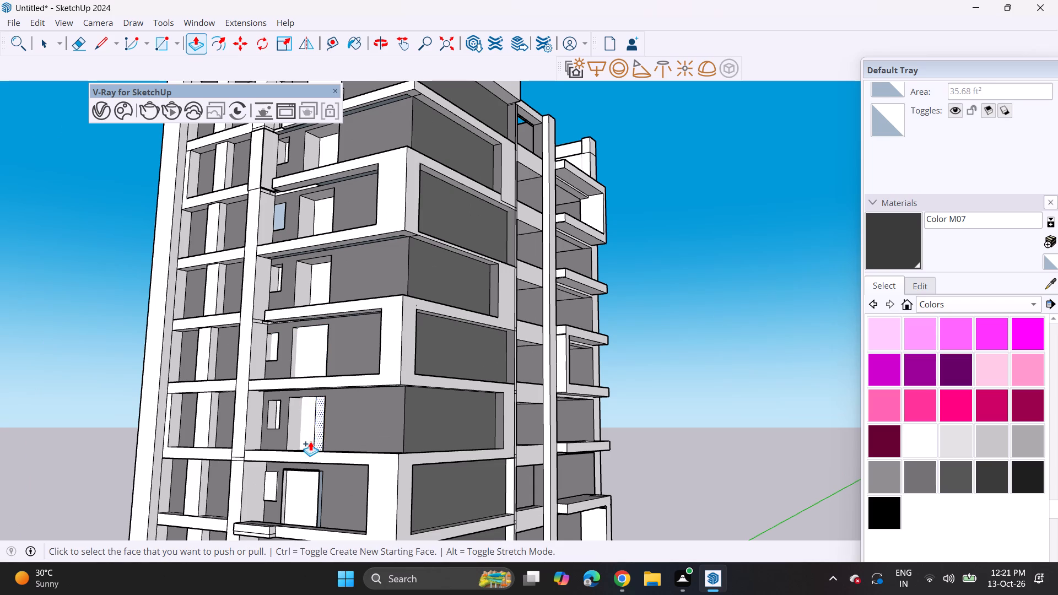
Examine the tower's balcony facade from the base up to the roof parapet.
scroll(307, 462, down, 7)
shift+middle_drag(315, 463, 307, 324)
scroll(307, 324, down, 5)
shift+middle_drag(304, 366, 314, 312)
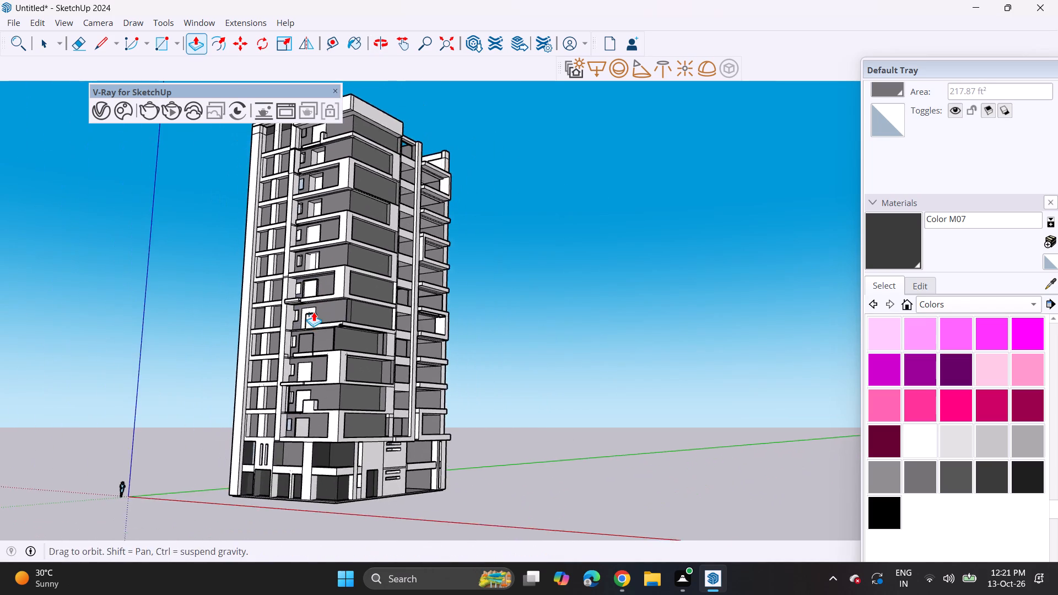
scroll(314, 312, down, 2)
middle_drag(296, 202, 483, 268)
scroll(368, 126, up, 7)
middle_drag(352, 139, 280, 300)
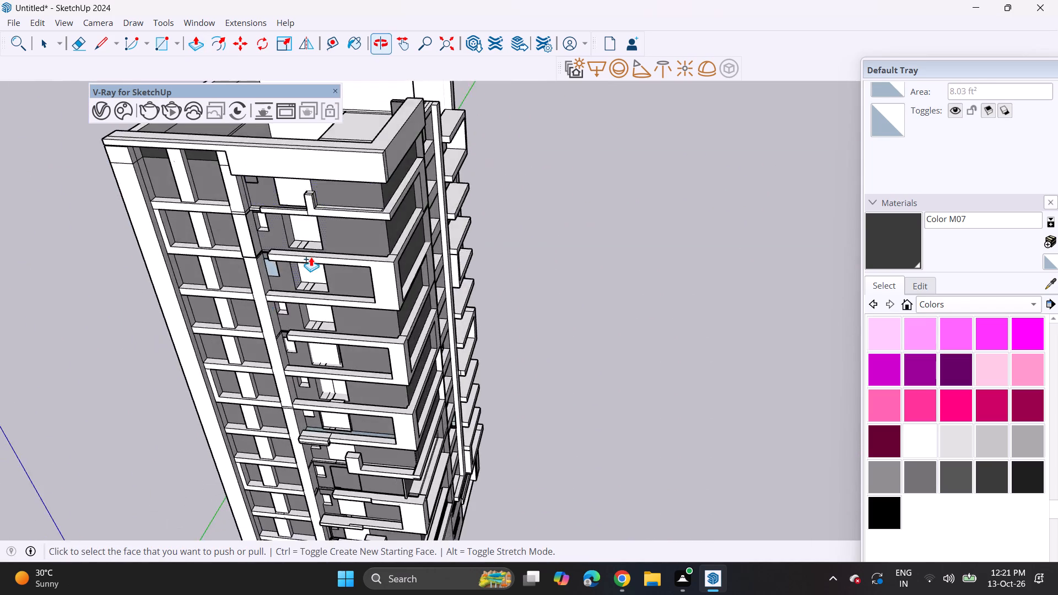
Push/pull the side face of the small upright block on the upper balcony ledge outward to widen the block.
scroll(311, 250, up, 6)
scroll(316, 177, up, 4)
click(316, 153)
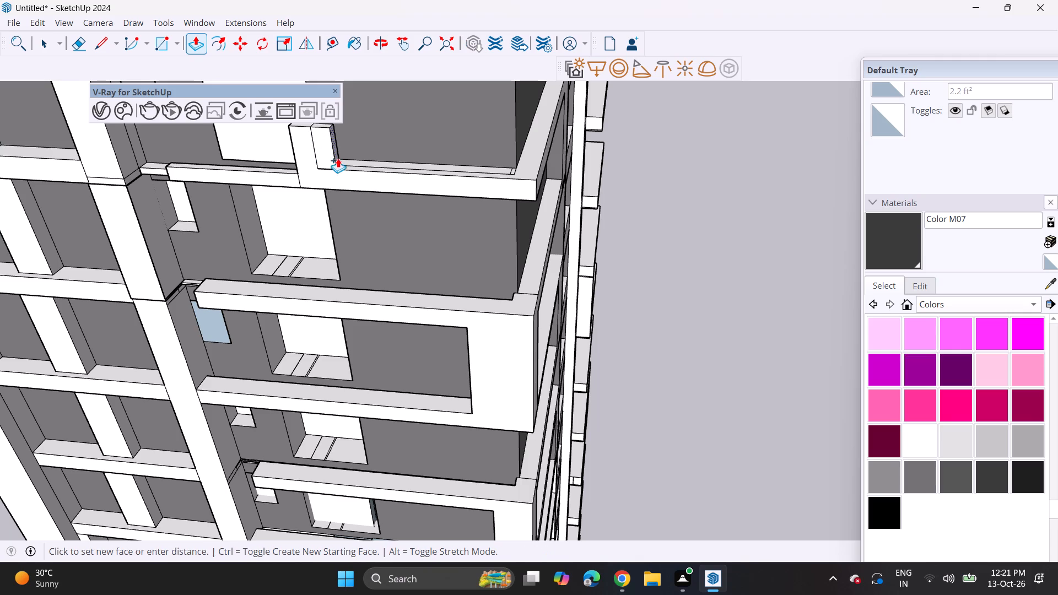
click(358, 161)
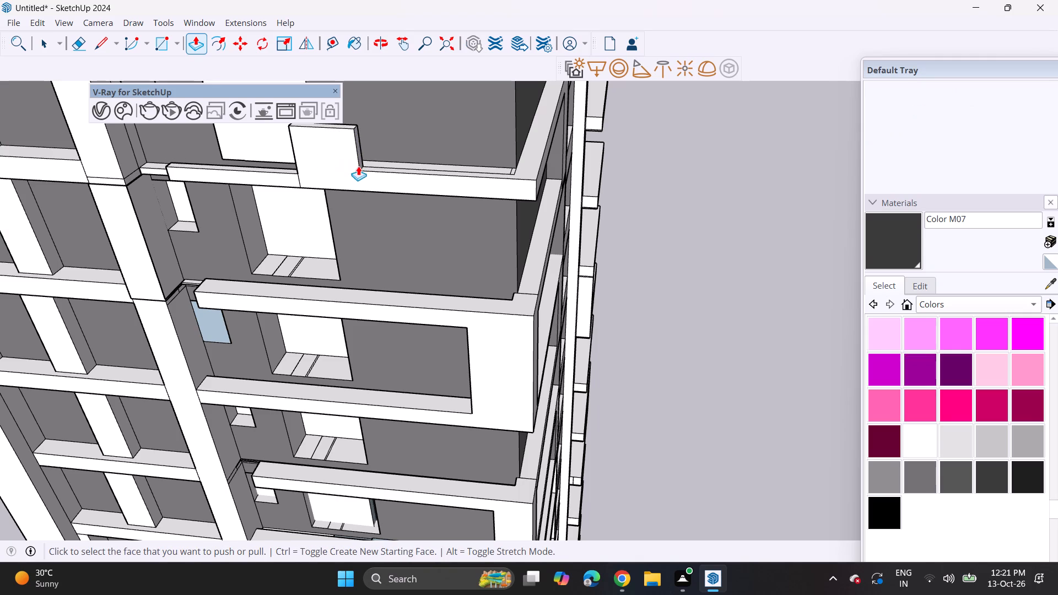
Examine the balcony facade down to the tower's base and around the corner to the adjoining side facade.
scroll(379, 283, down, 5)
middle_drag(369, 338, 349, 229)
scroll(351, 232, down, 4)
middle_drag(394, 328, 374, 218)
scroll(381, 237, down, 1)
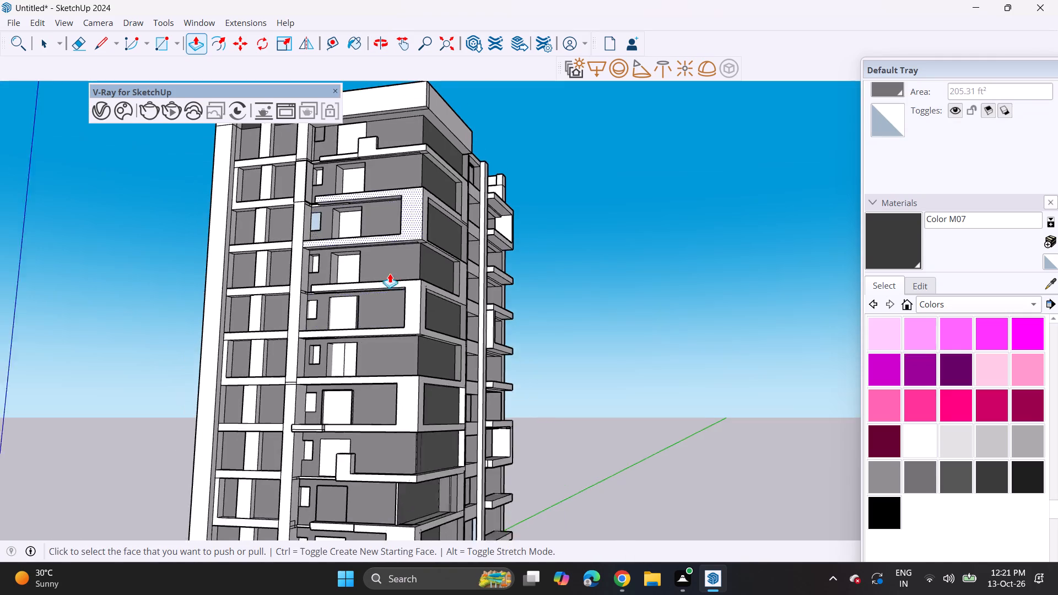
scroll(390, 273, down, 3)
shift+middle_drag(431, 422, 422, 306)
scroll(423, 306, down, 3)
shift+middle_drag(420, 373, 451, 419)
scroll(457, 416, down, 2)
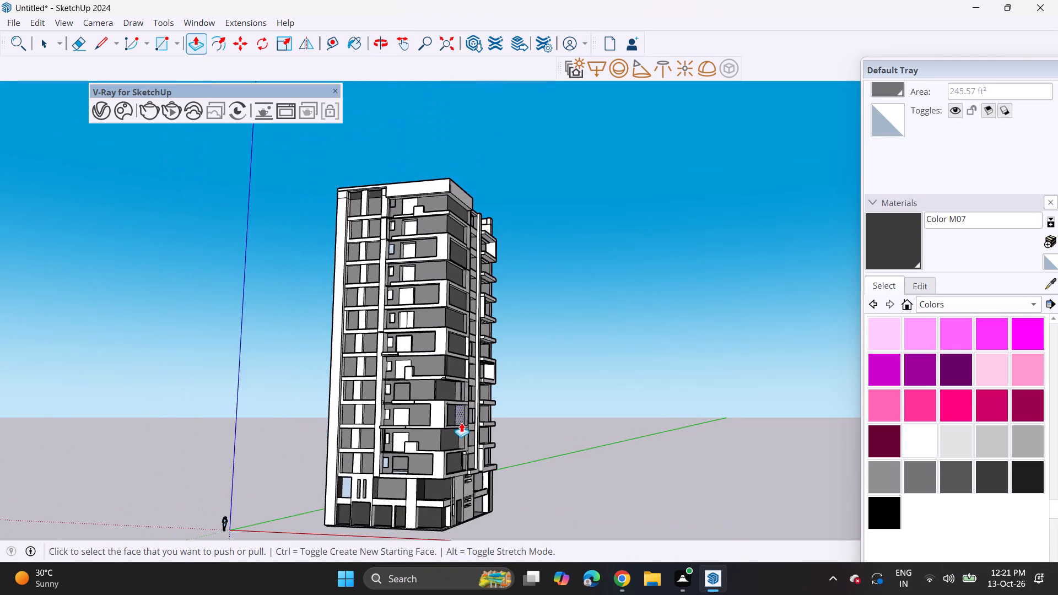
shift+middle_drag(455, 419, 460, 391)
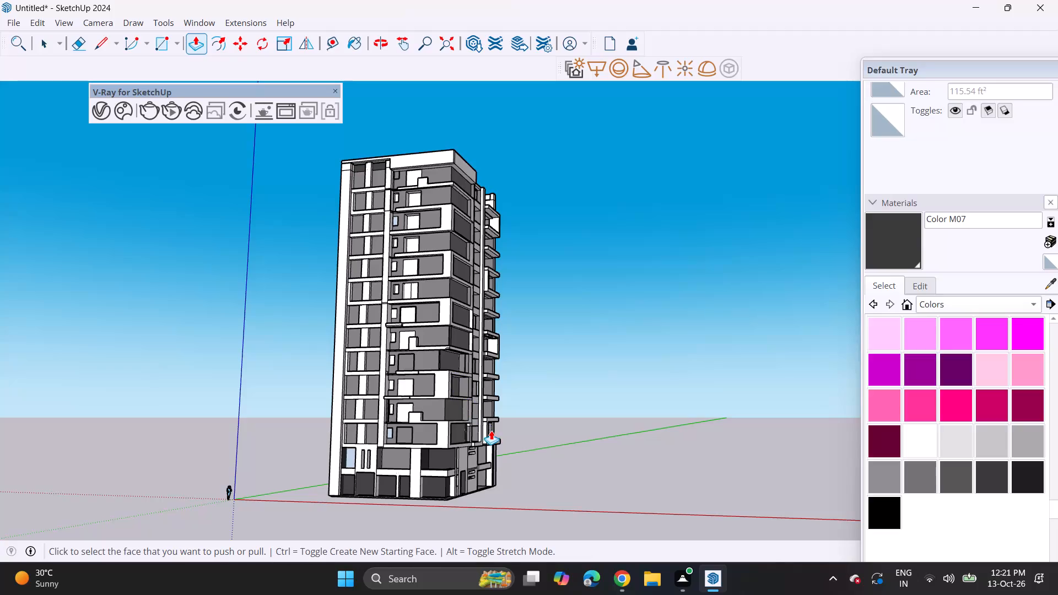
middle_drag(515, 463, 365, 475)
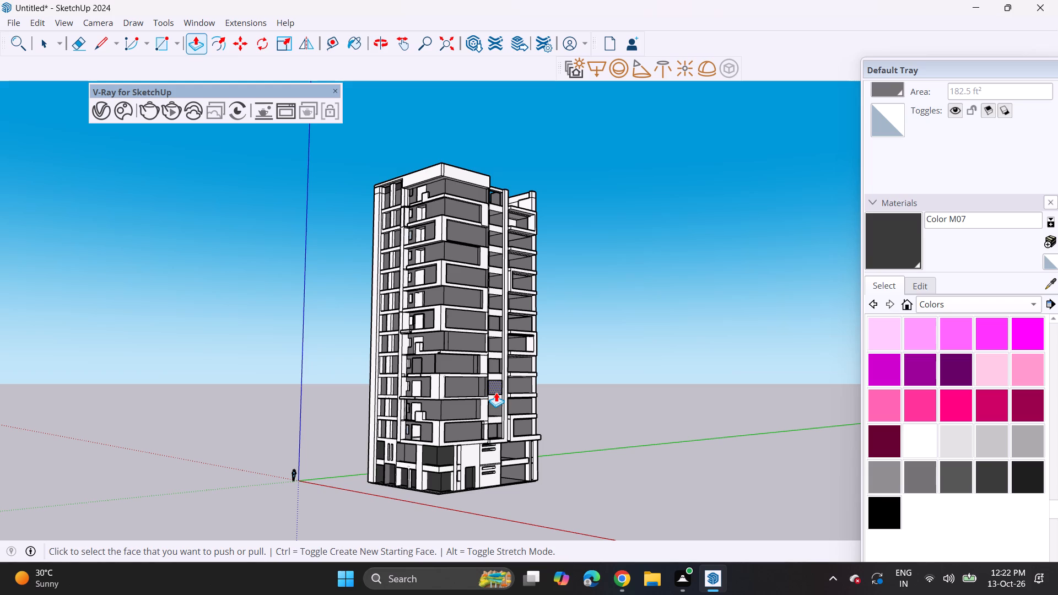
Push/pull the top face at the outer end of the lowest side balcony's ledge upward into a short upright block.
middle_drag(564, 425, 582, 520)
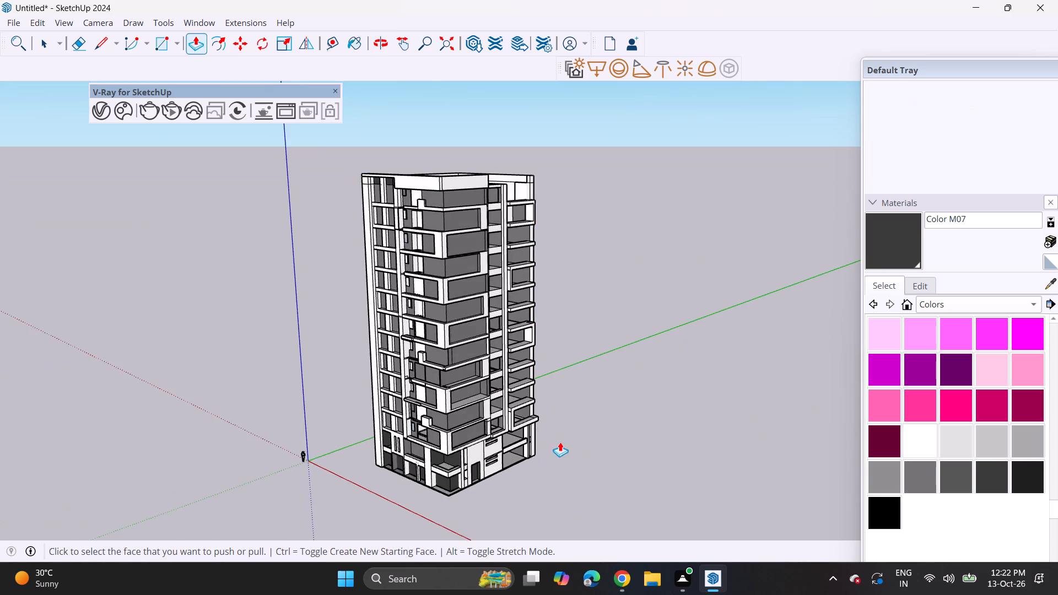
scroll(560, 424, up, 4)
scroll(483, 407, up, 3)
scroll(536, 388, up, 12)
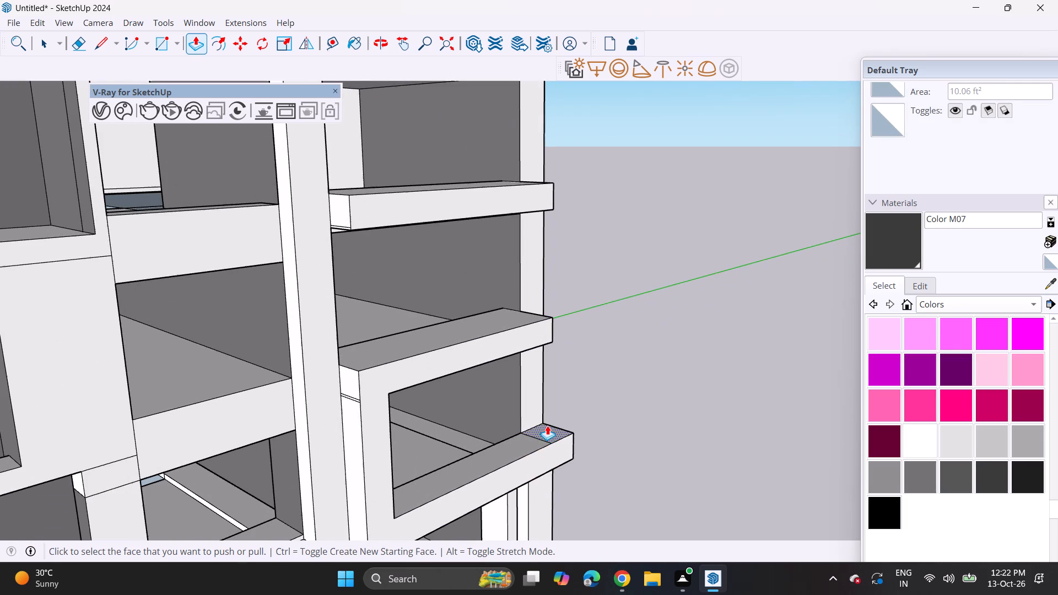
click(548, 429)
click(546, 378)
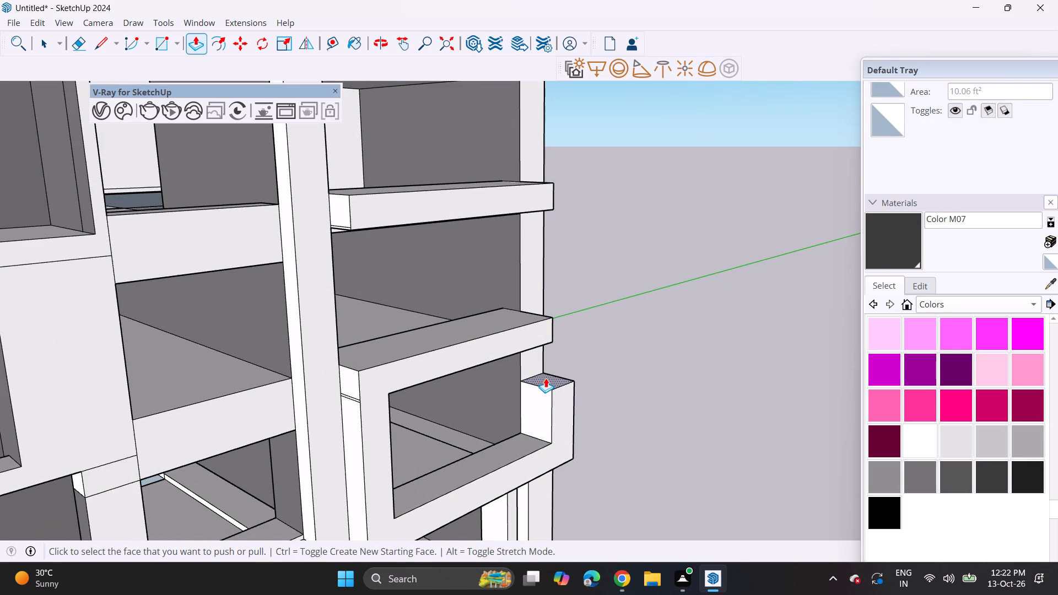
Start importing a model file and open the Downloads folder as the source.
middle_drag(575, 443, 542, 368)
scroll(542, 368, down, 14)
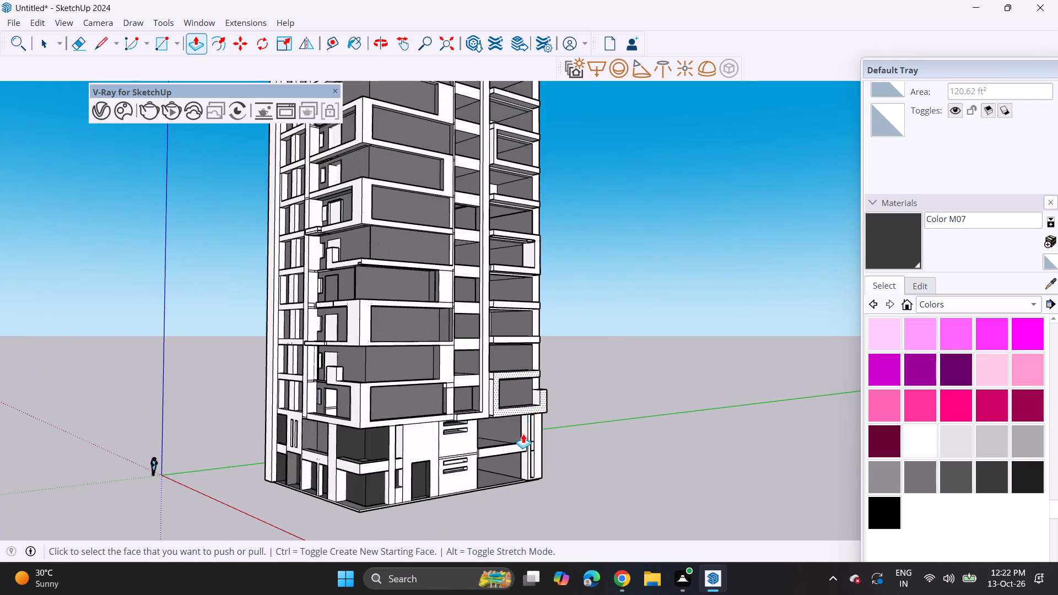
shift+middle_drag(517, 439, 579, 324)
scroll(579, 324, down, 3)
middle_drag(579, 324, 593, 457)
middle_drag(578, 440, 567, 404)
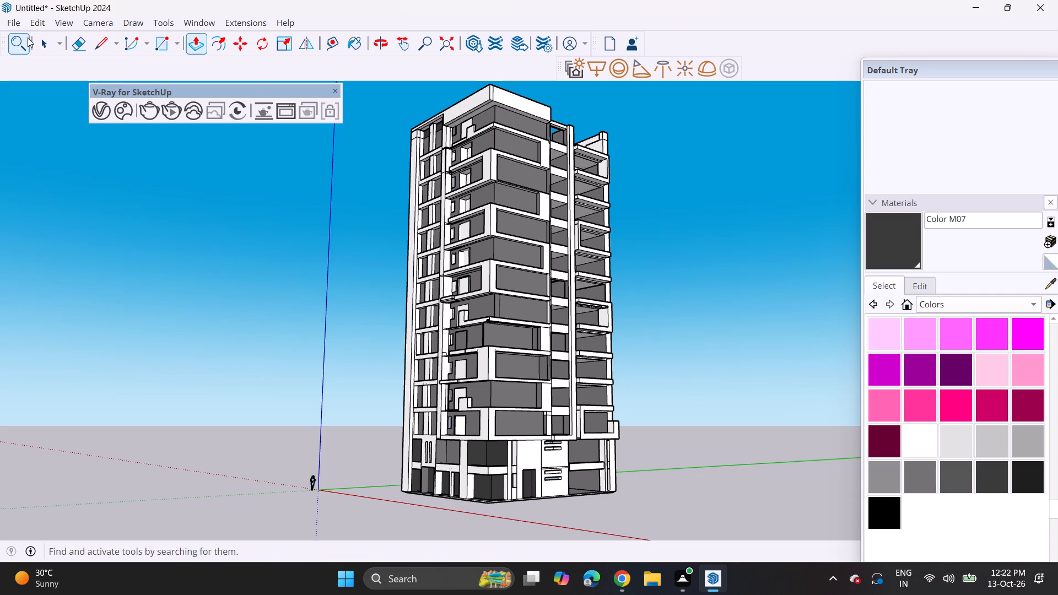
click(22, 24)
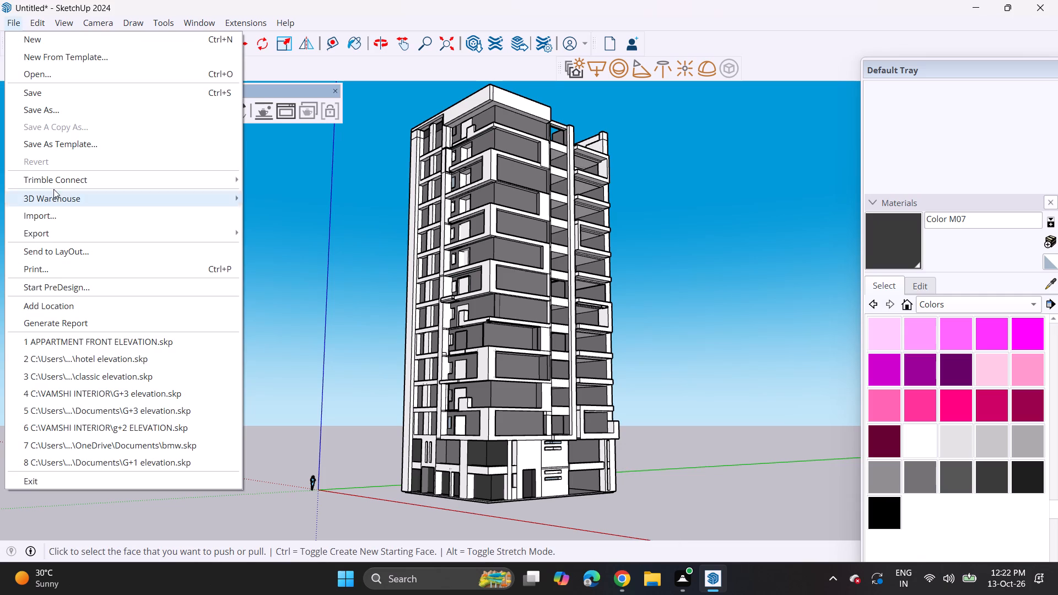
click(48, 217)
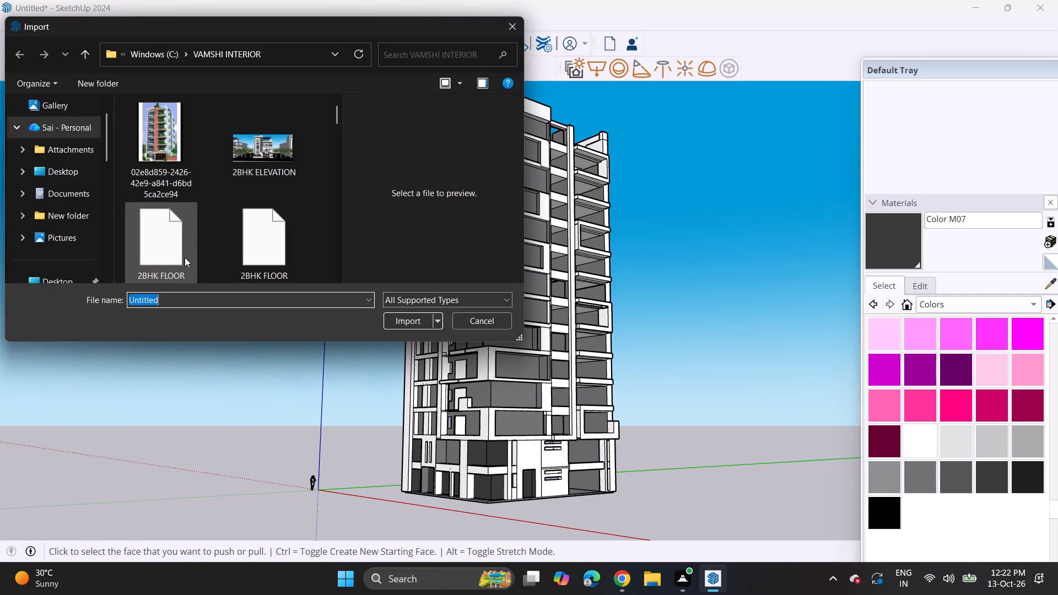
scroll(73, 130, down, 2)
scroll(73, 130, up, 4)
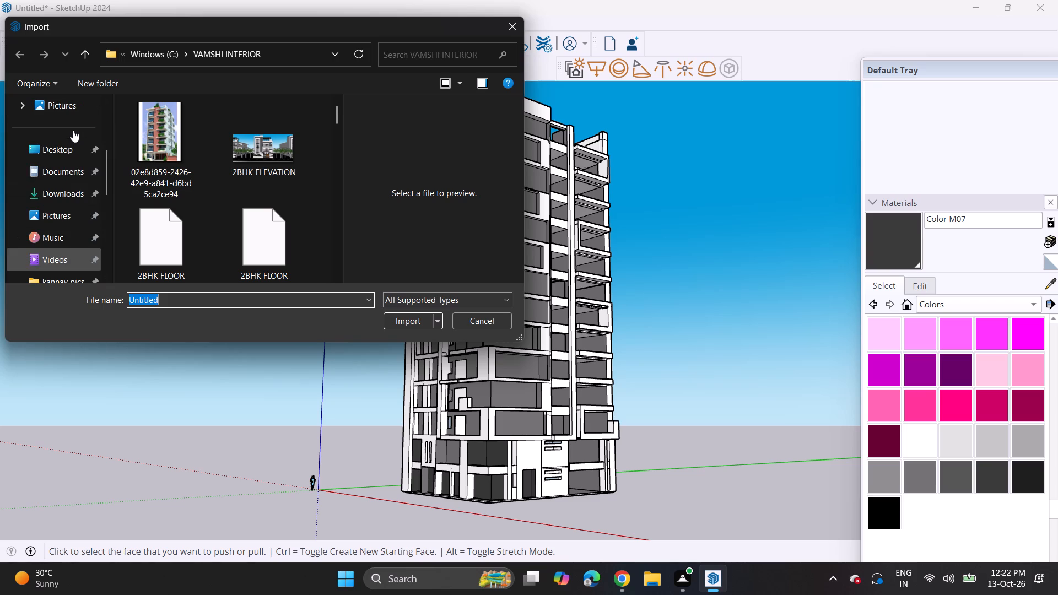
click(62, 201)
Look through the Downloads folder for a window model and preview Component_21, the three-panel window.
scroll(199, 206, down, 5)
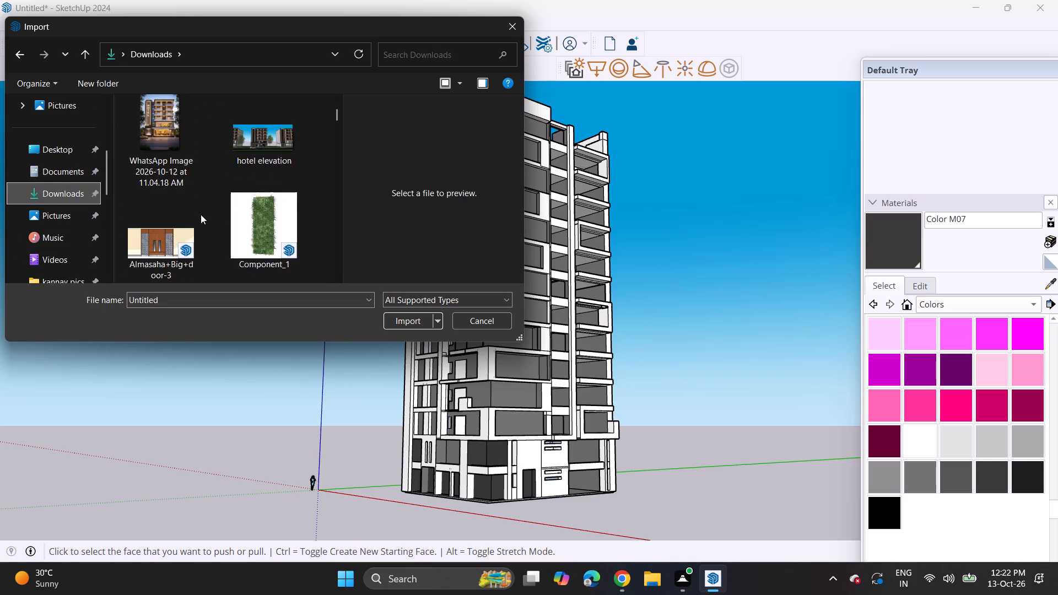
scroll(201, 214, down, 12)
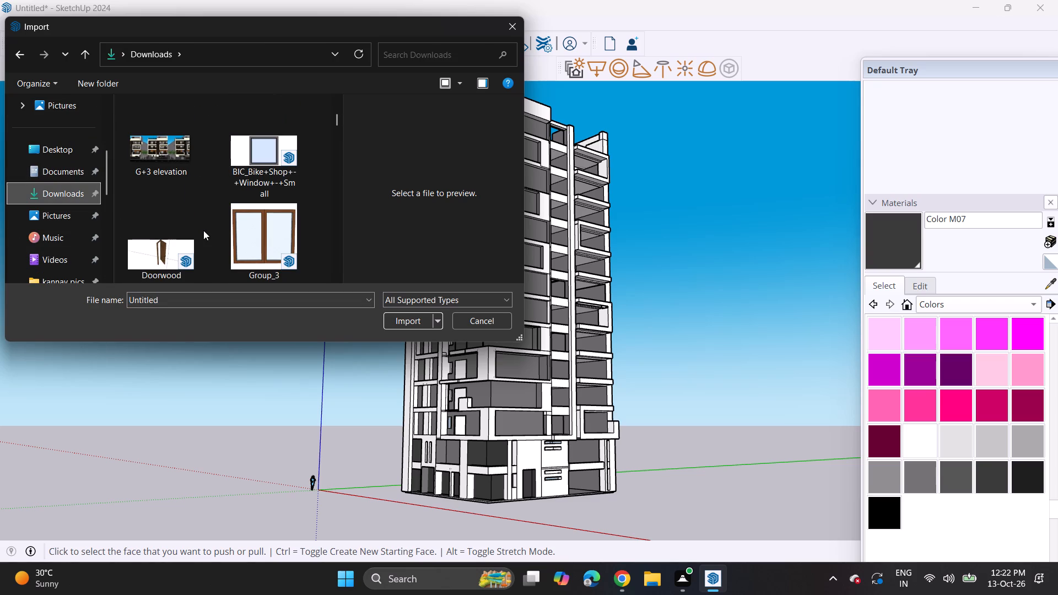
scroll(205, 233, down, 5)
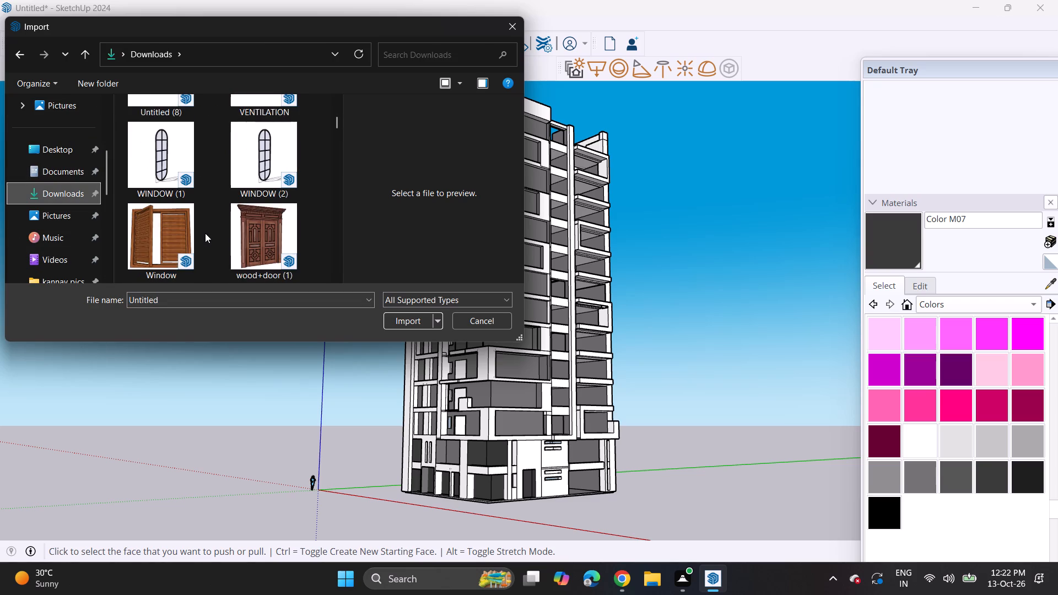
scroll(205, 236, down, 7)
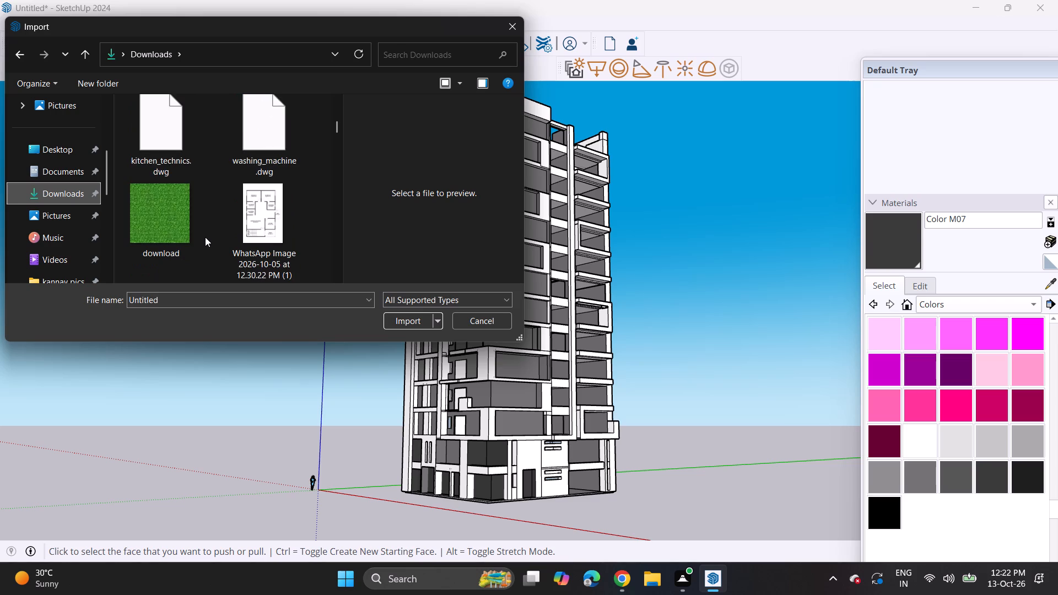
scroll(205, 238, down, 11)
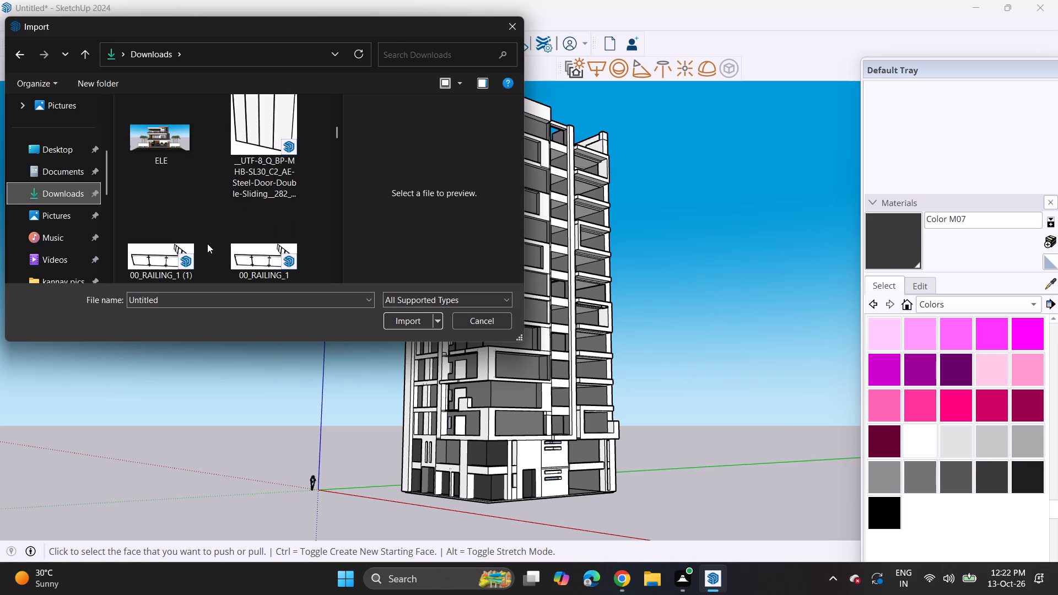
scroll(207, 244, down, 3)
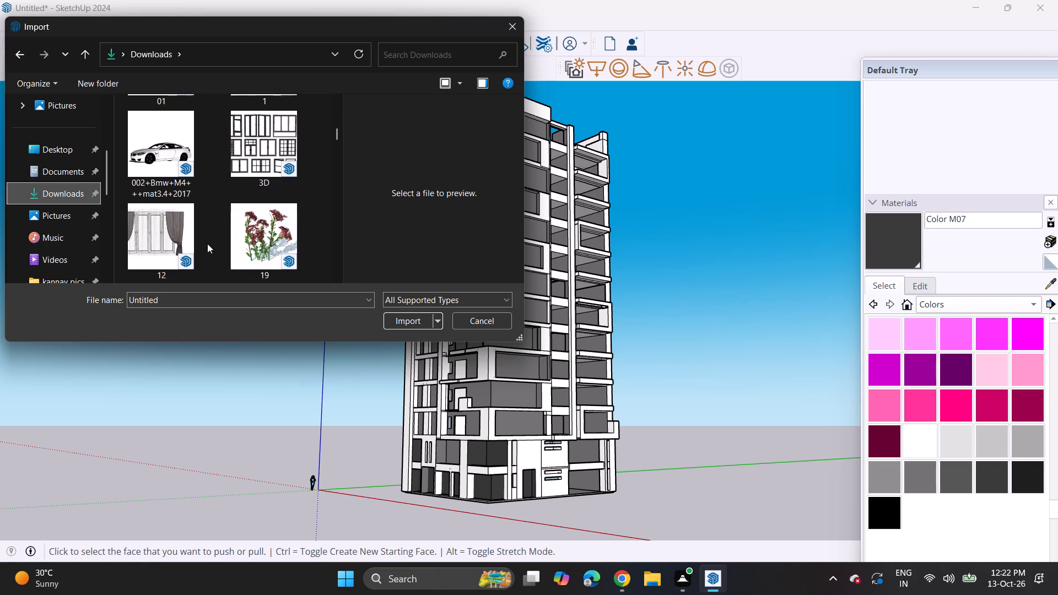
scroll(204, 245, down, 7)
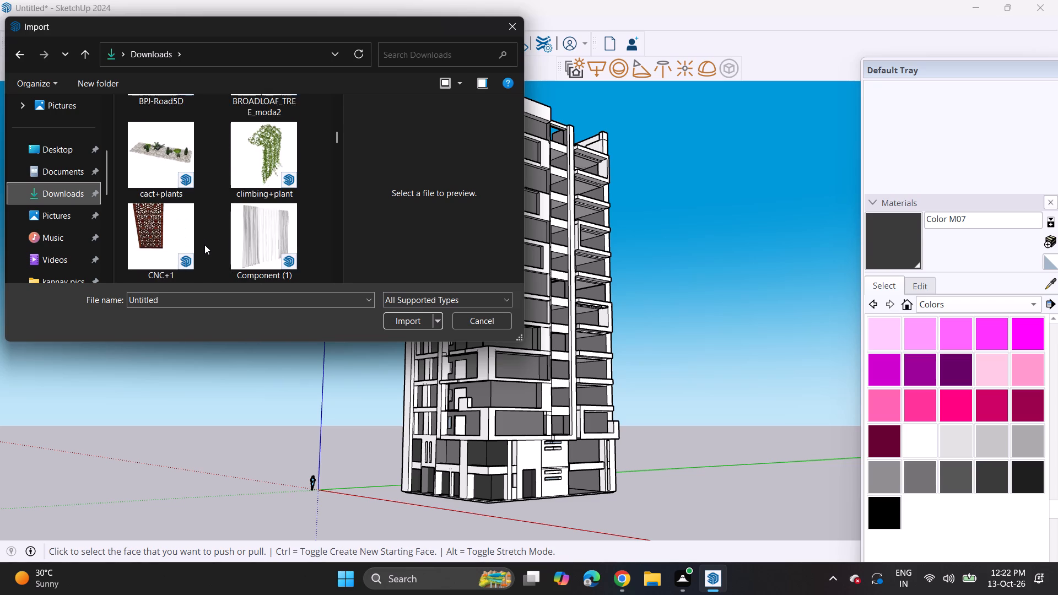
scroll(204, 245, down, 3)
click(260, 254)
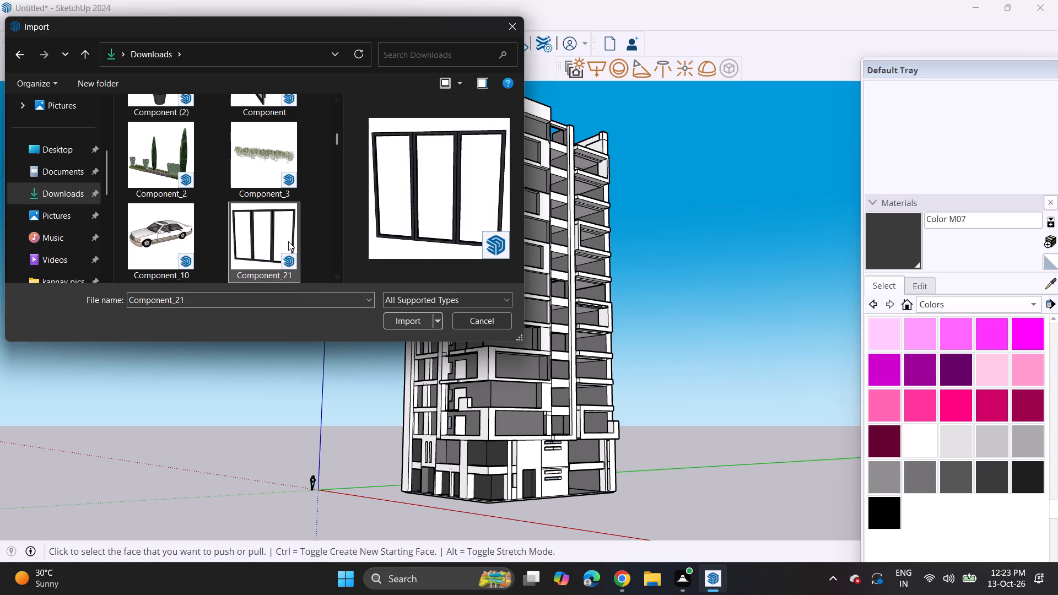
Look further through the door, window and railing models and preview Juliet+Balcony+Pipe.
scroll(288, 241, down, 8)
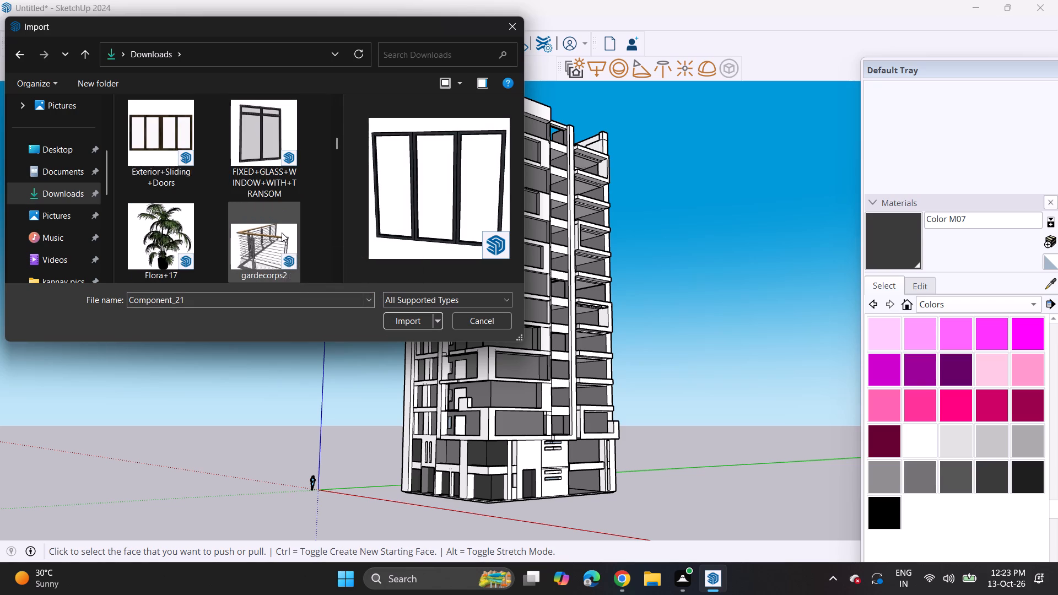
scroll(315, 194, down, 4)
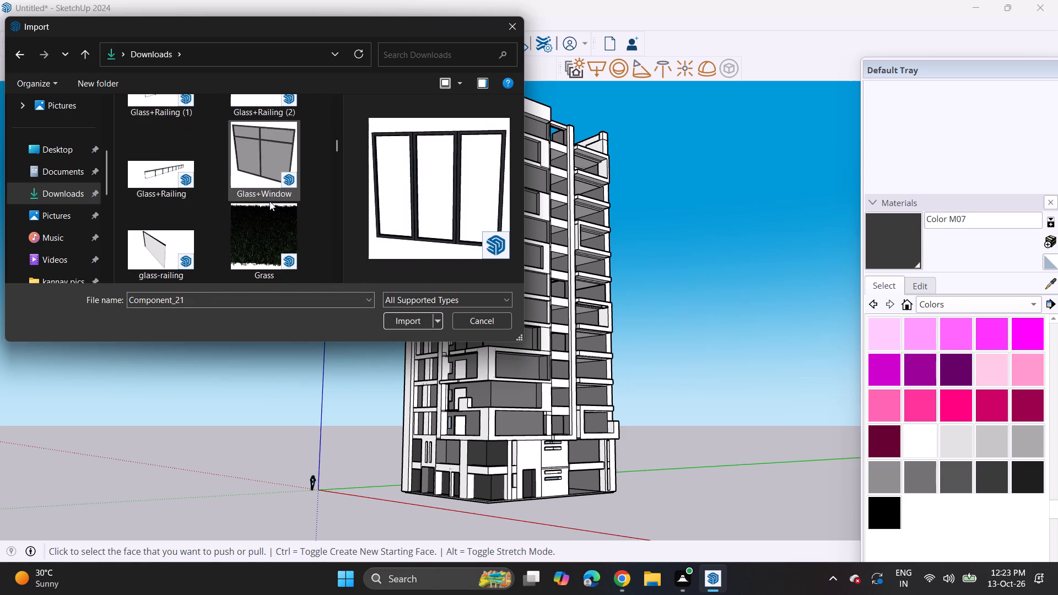
scroll(266, 199, down, 5)
scroll(261, 209, up, 2)
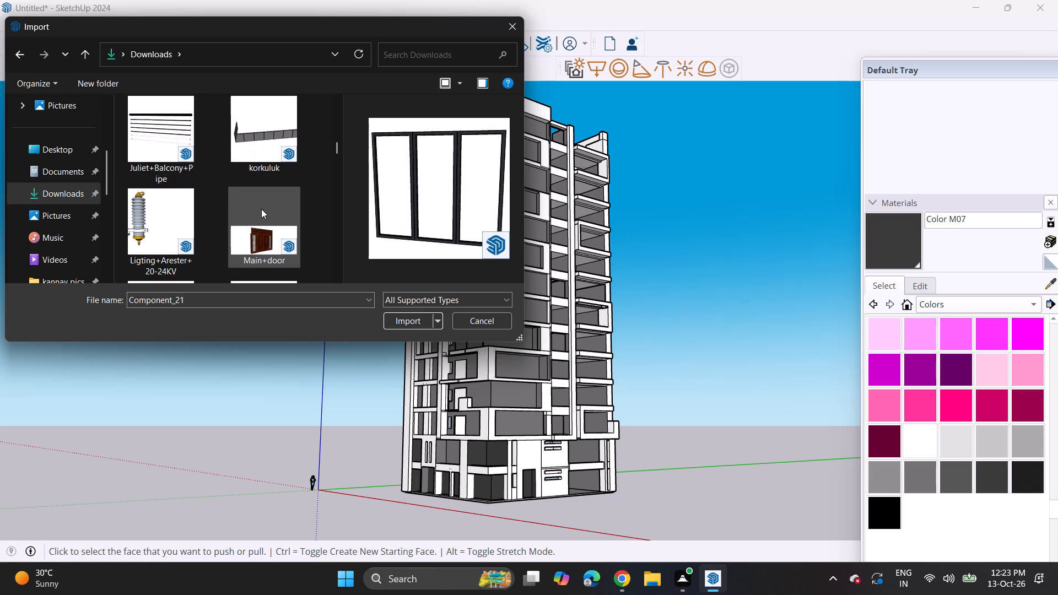
click(164, 225)
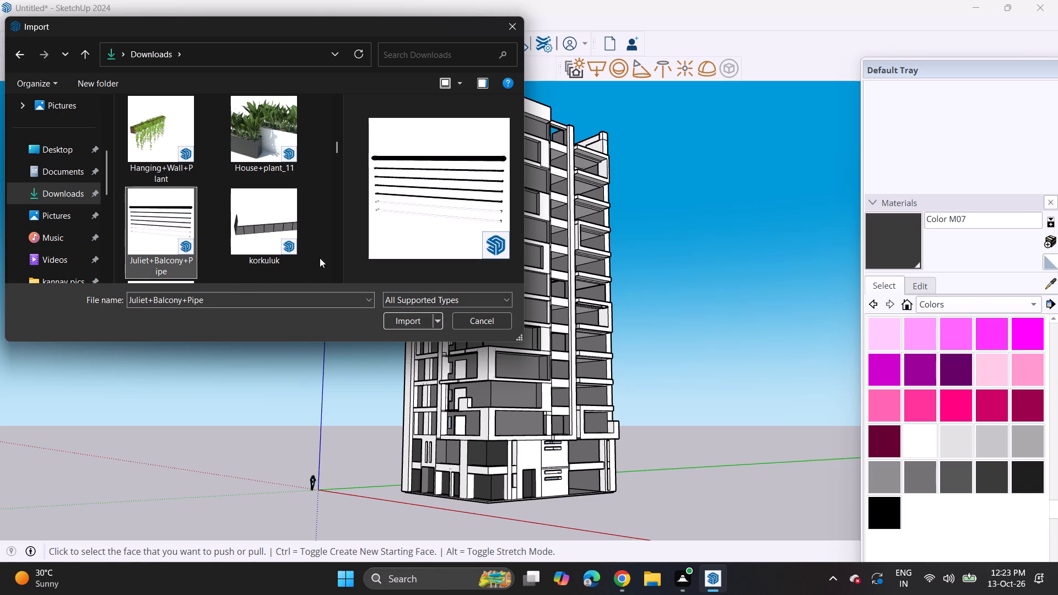
Look further through the Downloads folder's railing, gate, plant and door models for a suitable sliding door or window.
scroll(233, 228, down, 9)
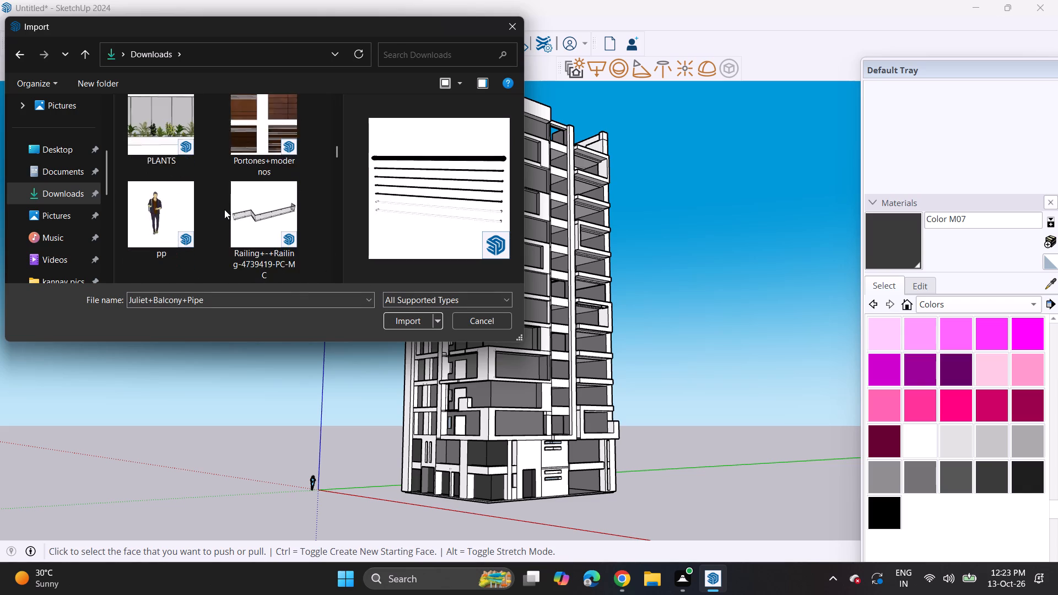
scroll(224, 209, down, 8)
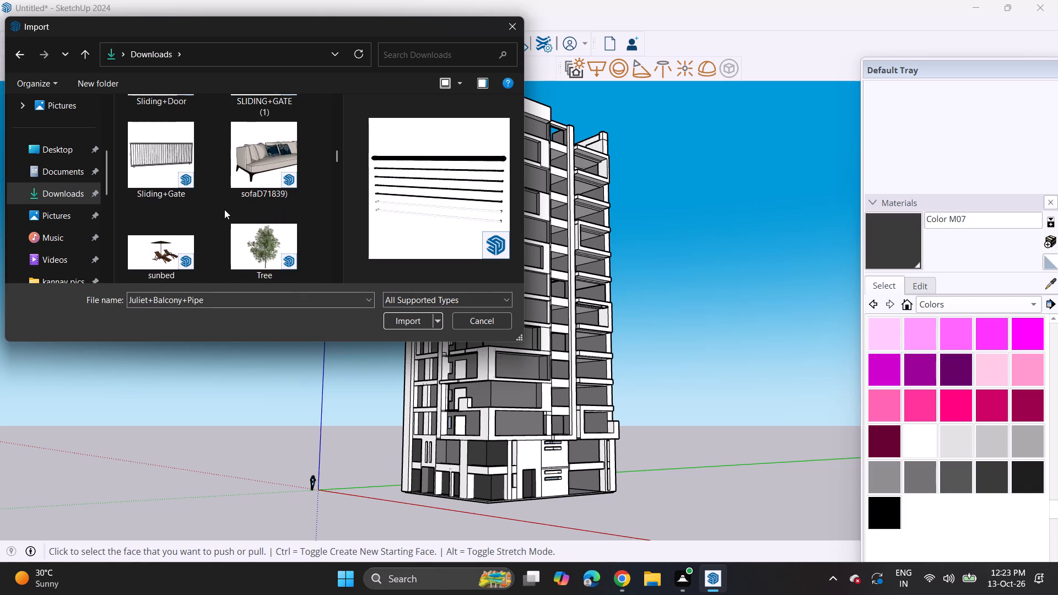
scroll(224, 209, down, 5)
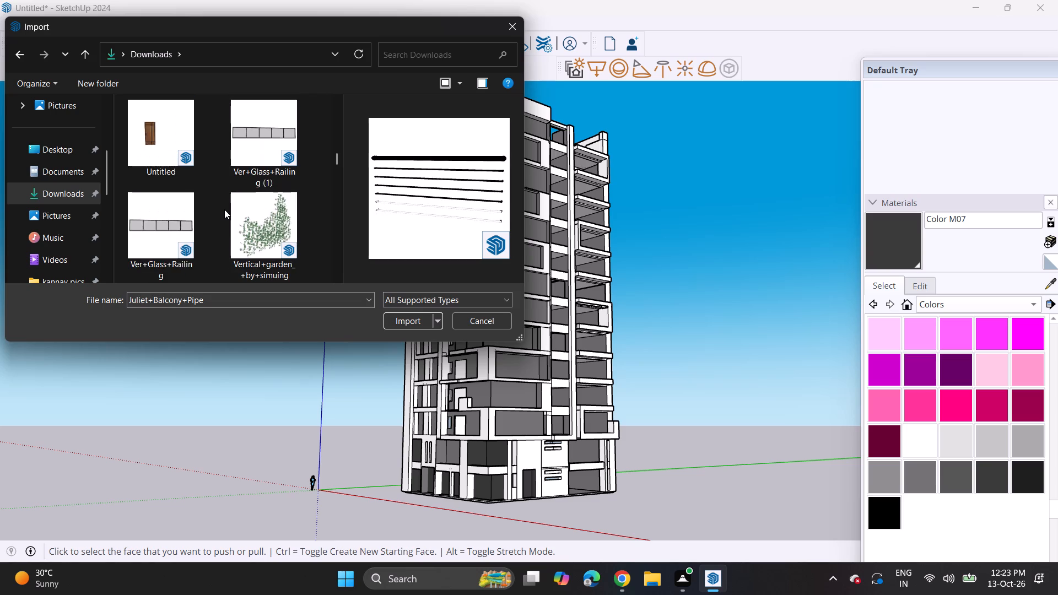
scroll(224, 209, down, 8)
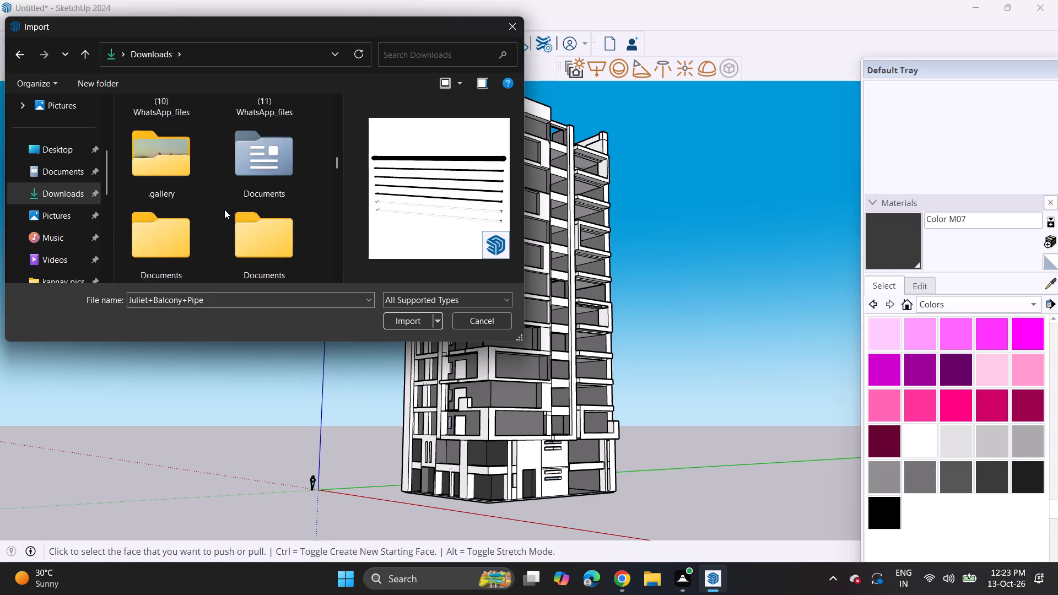
scroll(224, 209, down, 3)
scroll(224, 209, up, 11)
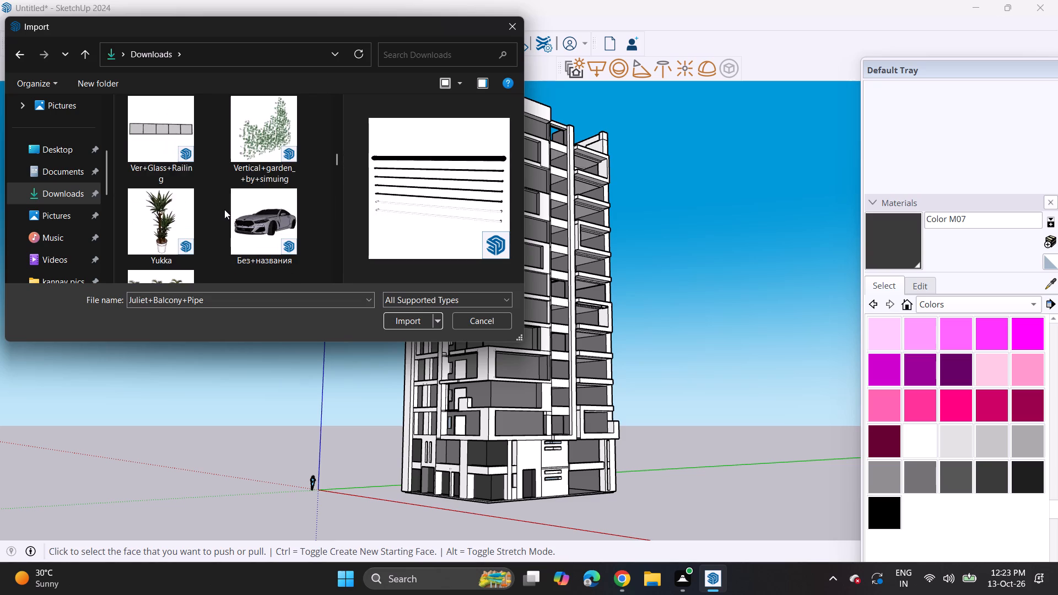
scroll(224, 209, up, 9)
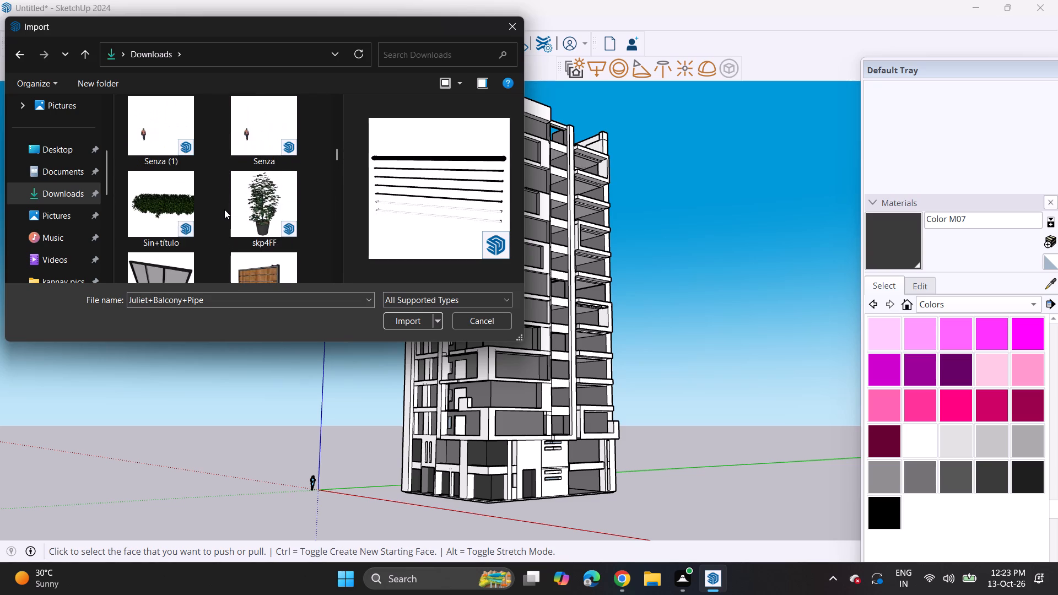
scroll(224, 209, up, 8)
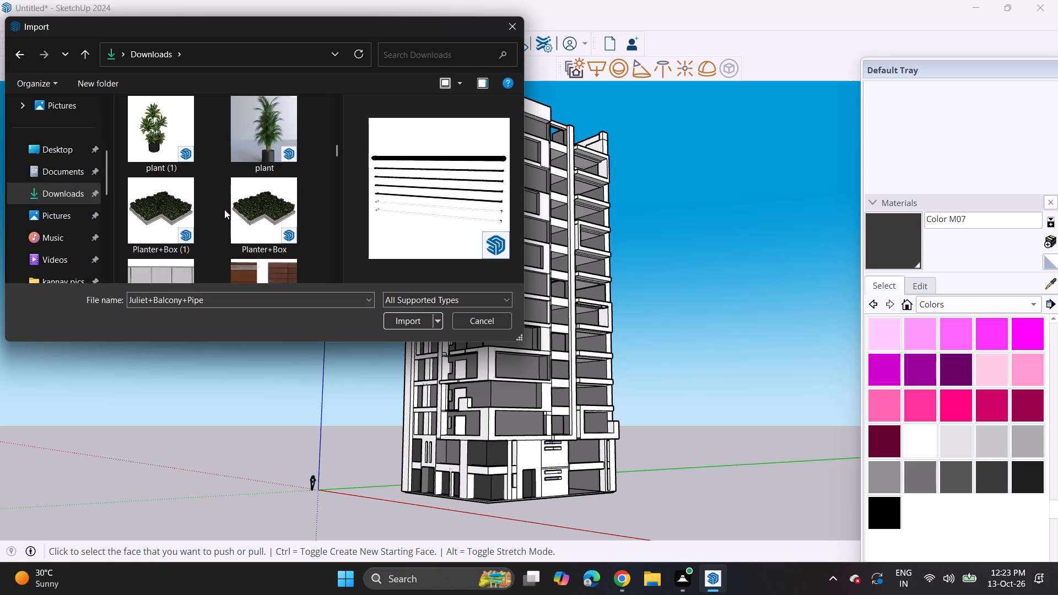
scroll(224, 209, up, 3)
scroll(224, 209, down, 5)
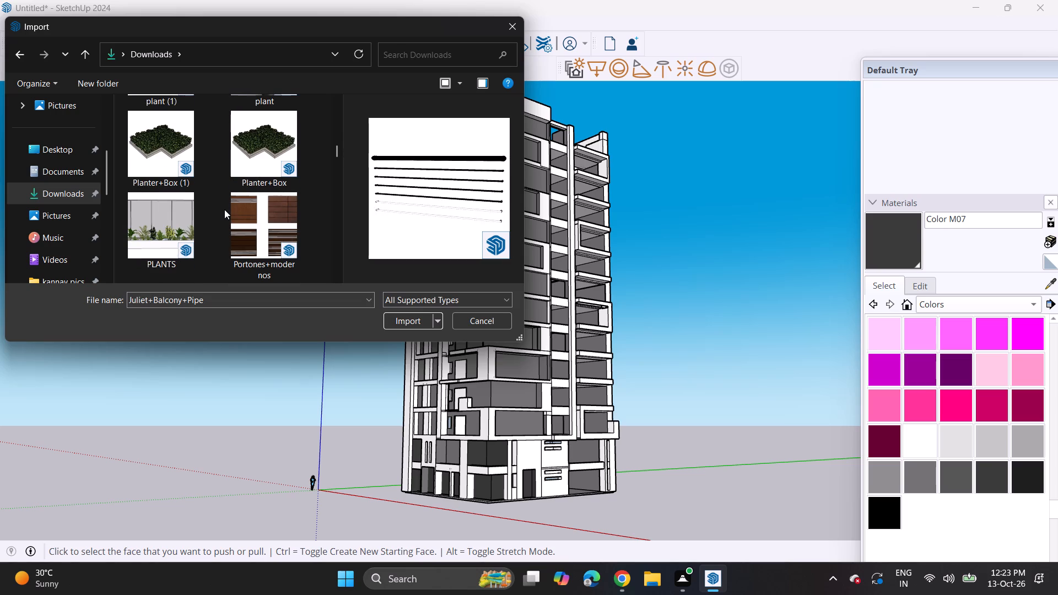
scroll(224, 209, up, 4)
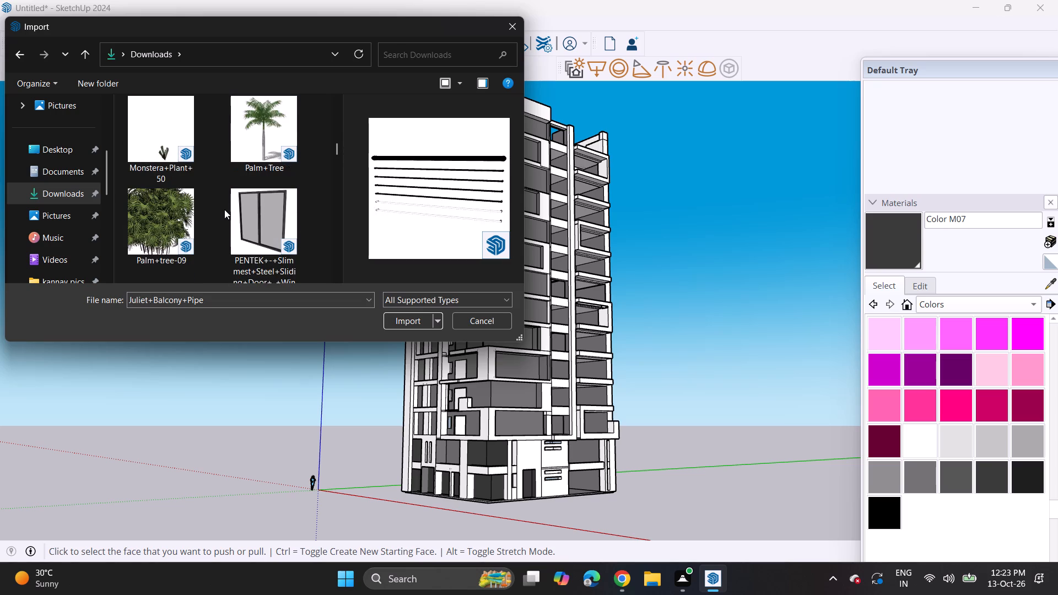
scroll(224, 209, up, 2)
scroll(224, 209, down, 2)
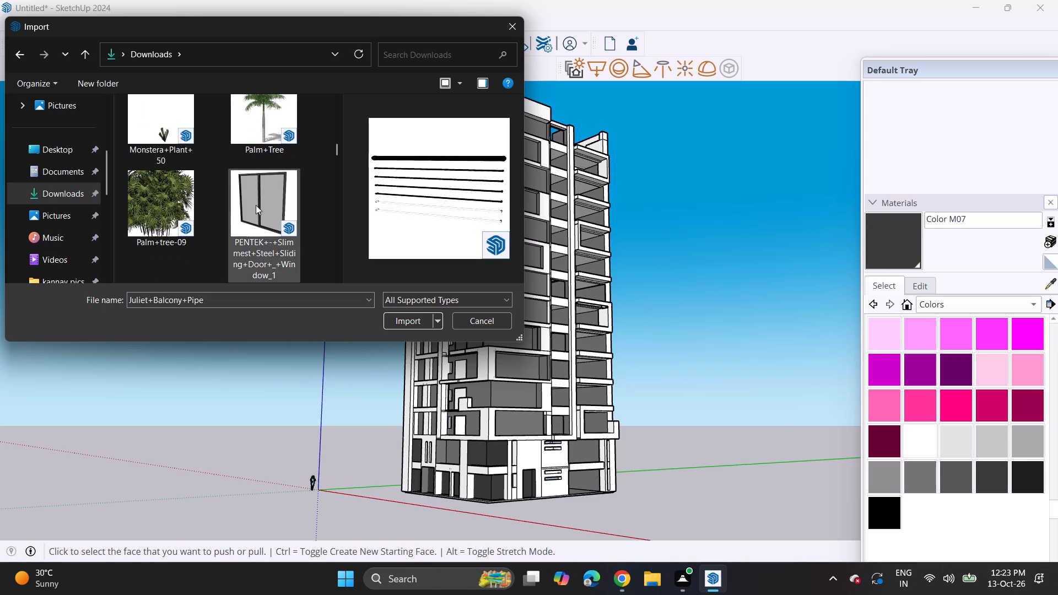
Import PENTEK+-+Slimmest+Steel+Sliding+Door+_+Window_1 and place it in the top-floor facade opening beside the tower's outer corner column.
click(250, 205)
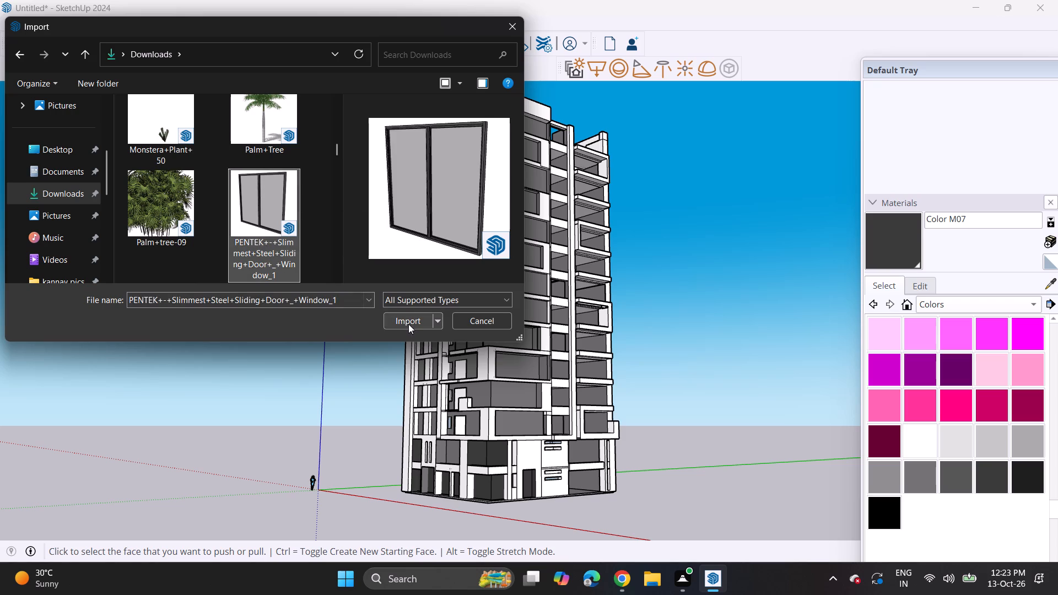
click(408, 324)
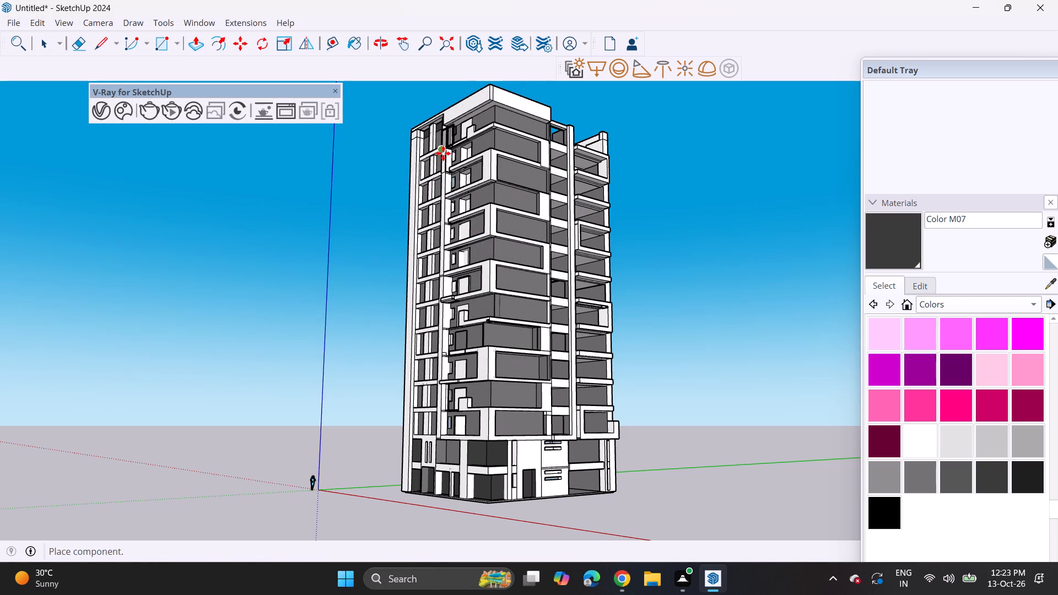
middle_drag(443, 153, 482, 301)
scroll(398, 133, up, 2)
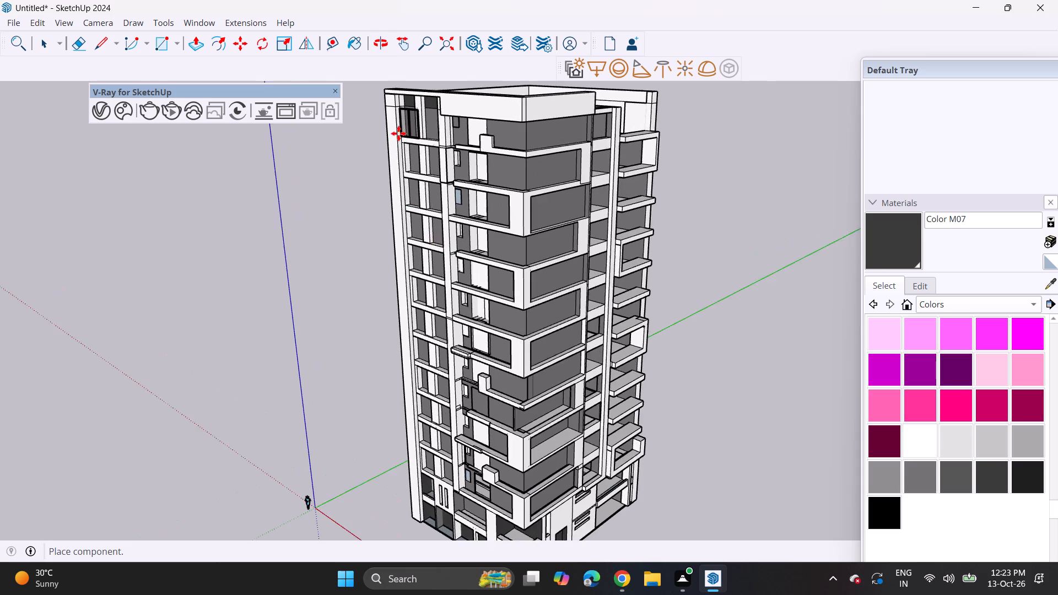
middle_click(398, 133)
scroll(398, 133, up, 1)
middle_drag(398, 133, 513, 174)
scroll(522, 309, up, 4)
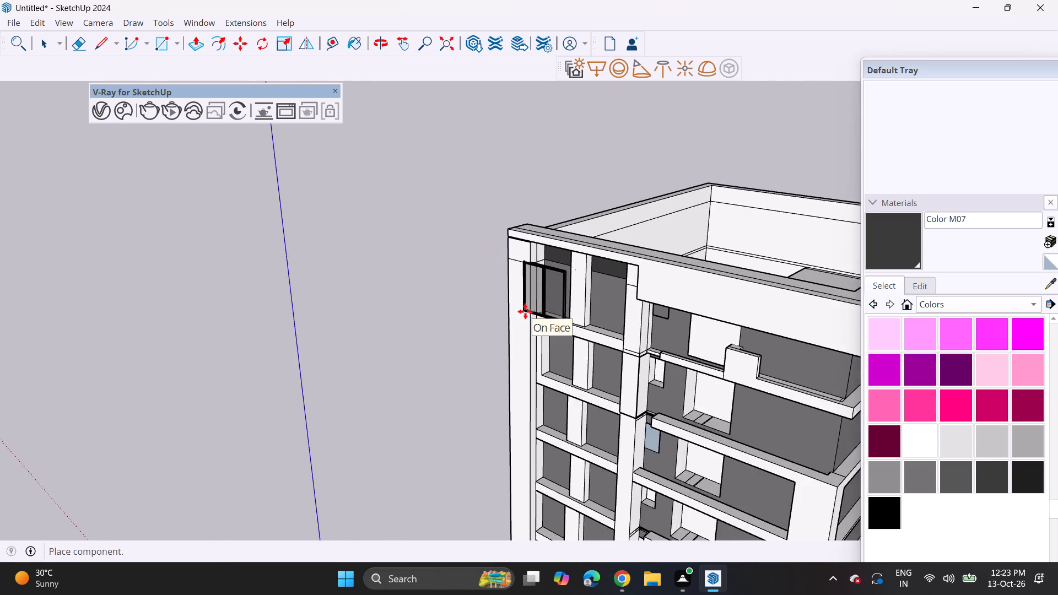
scroll(525, 311, up, 5)
middle_drag(526, 318, 698, 311)
scroll(632, 315, up, 4)
scroll(576, 306, up, 2)
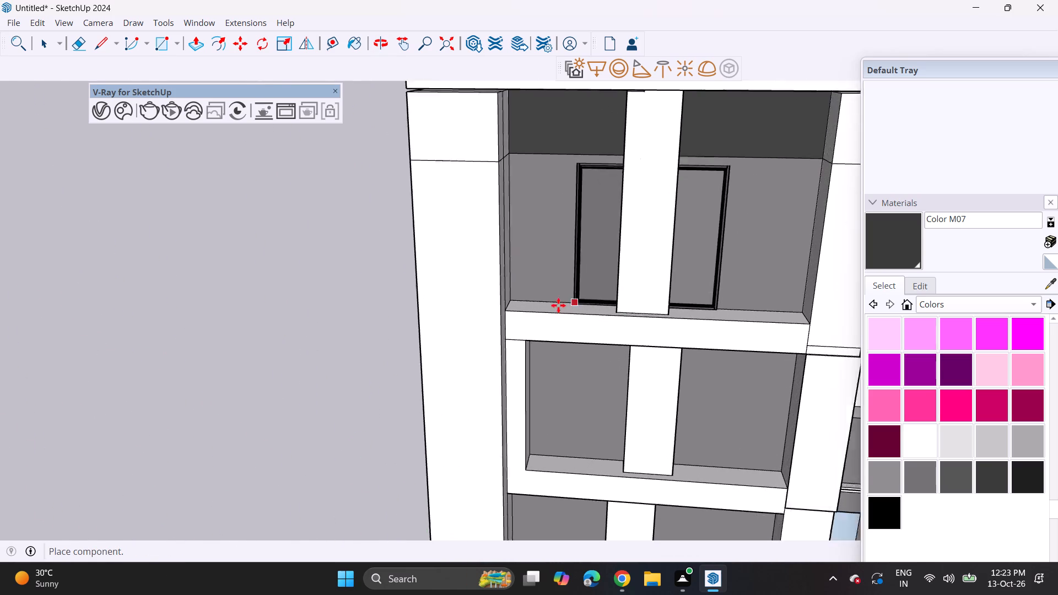
scroll(558, 305, up, 5)
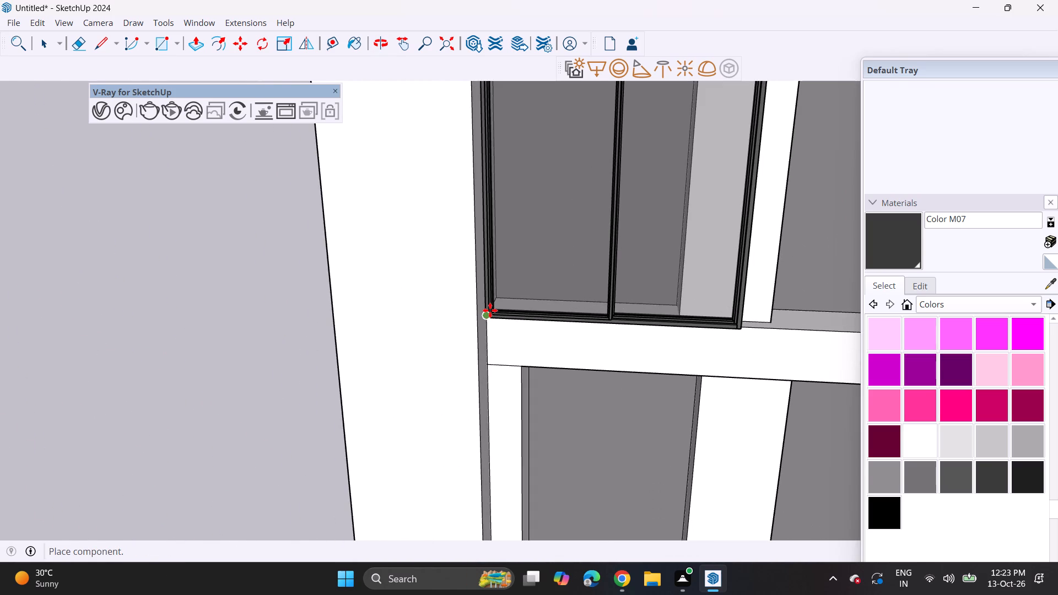
click(504, 293)
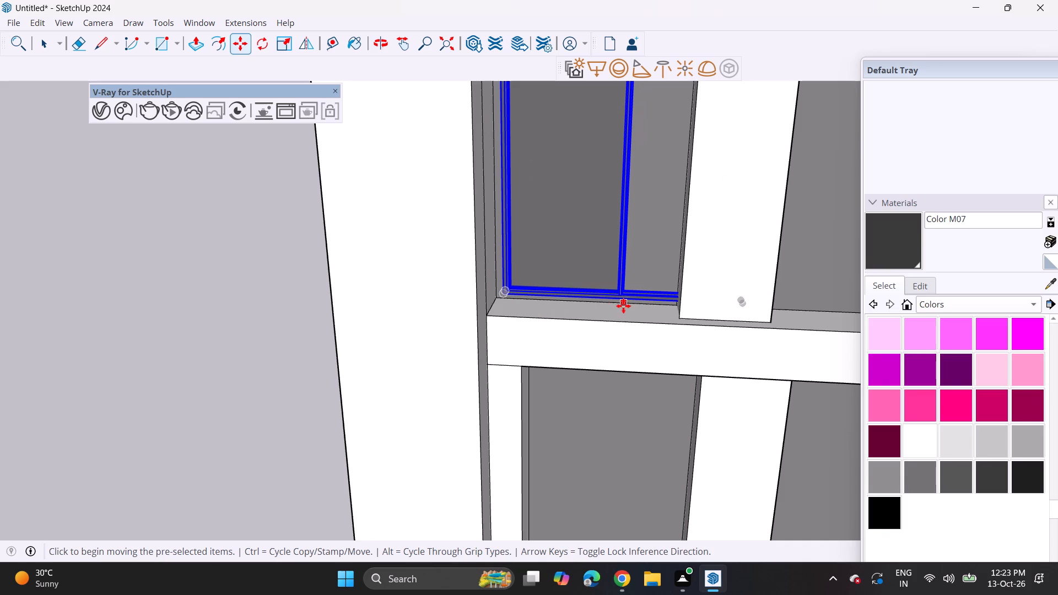
Move the sliding window by its bottom corner to meet the base of the opening's middle pier.
click(741, 306)
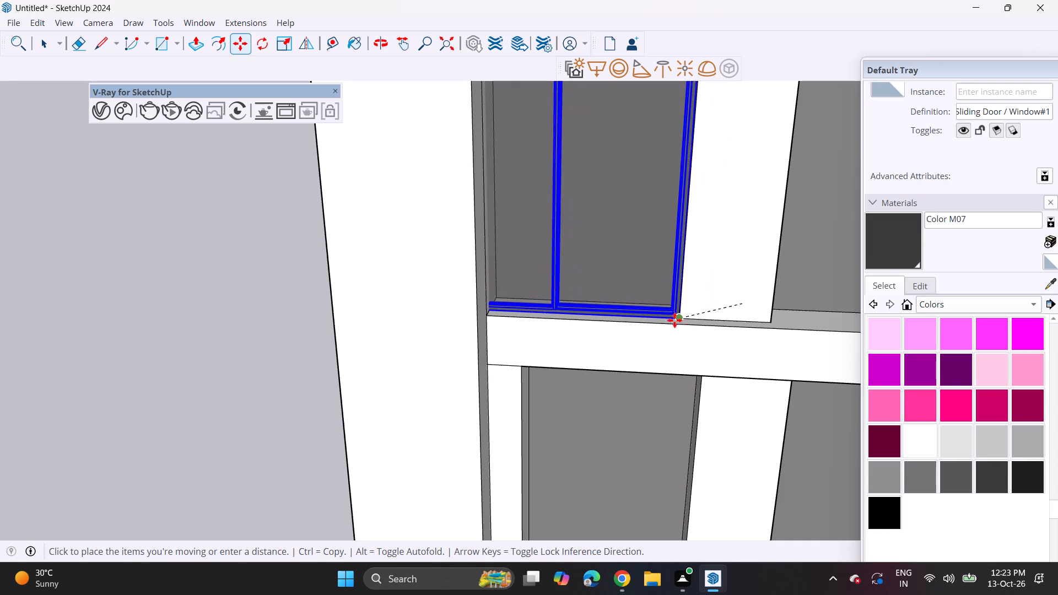
click(685, 319)
Scale the sliding window's width down from its outer side to fit between the corner column and the middle pier.
scroll(615, 256, down, 9)
middle_drag(615, 256, 510, 225)
shift+middle_drag(501, 218, 500, 299)
click(287, 48)
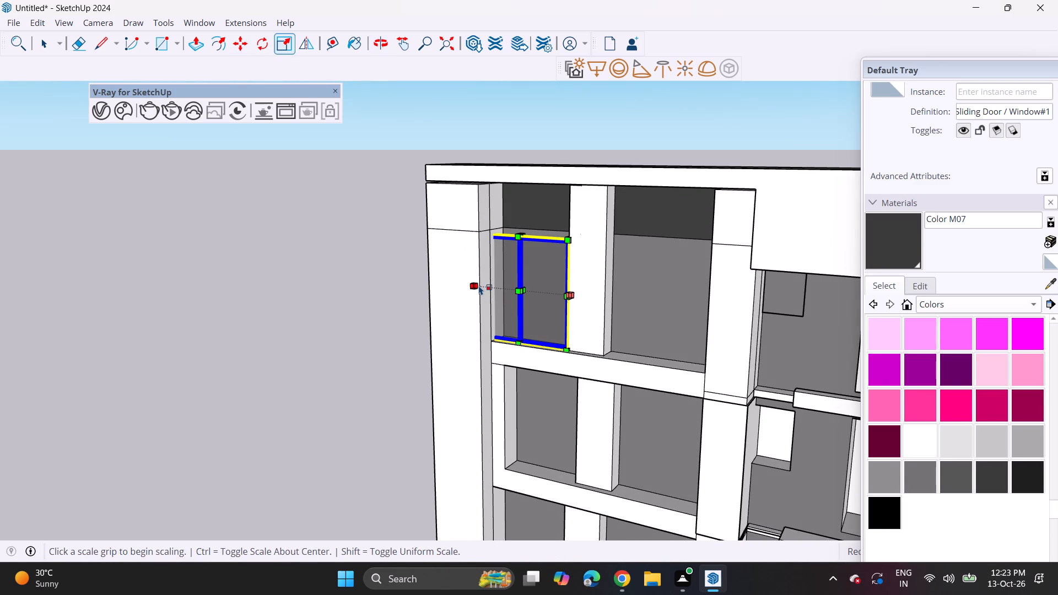
scroll(479, 283, up, 6)
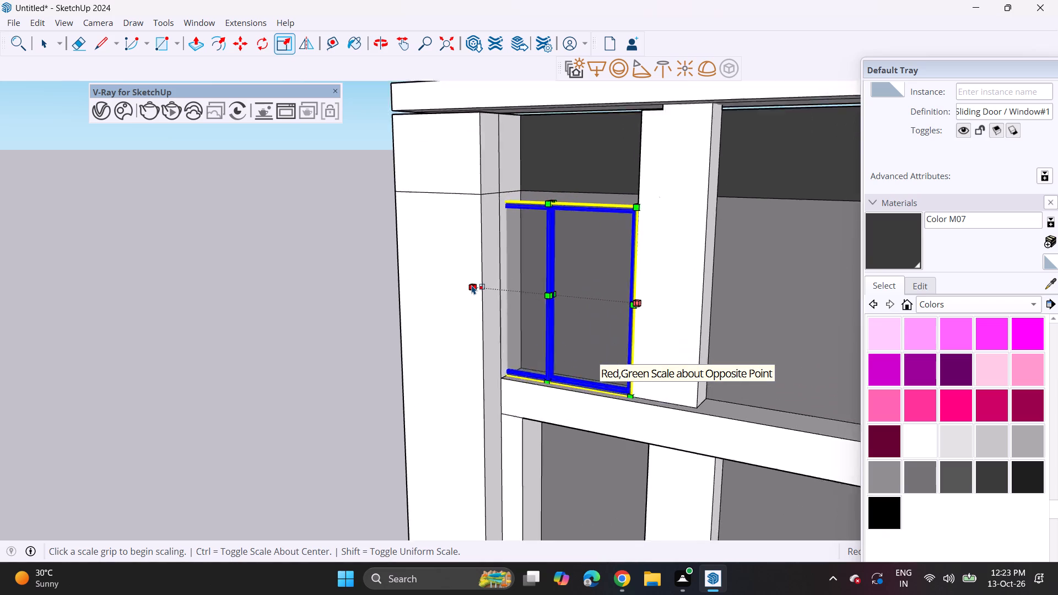
scroll(472, 285, up, 5)
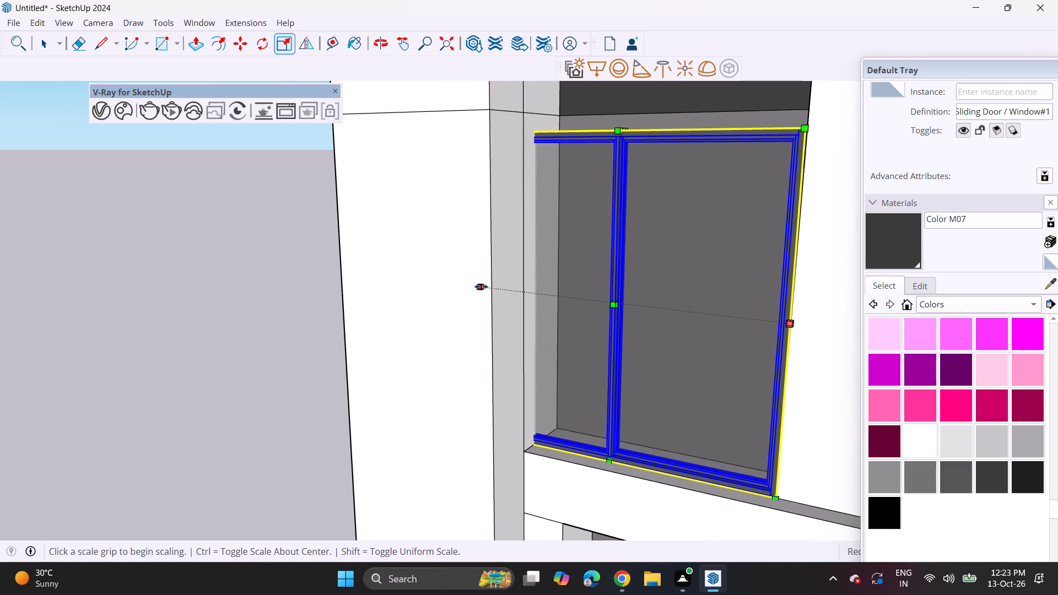
click(480, 289)
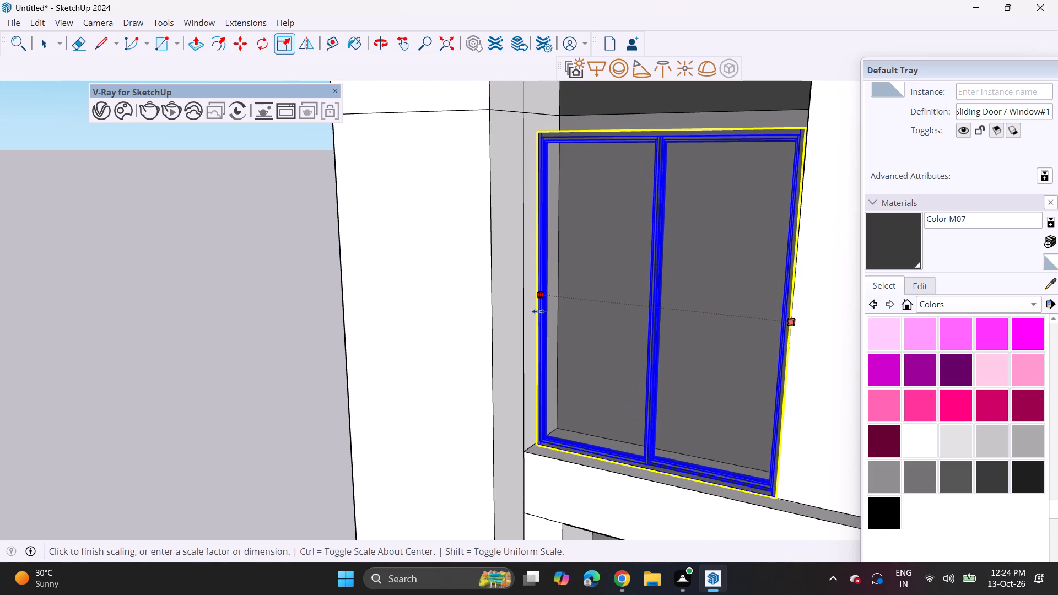
click(537, 311)
Push/pull the narrow underside strips of the roof beam above the sliding window downward.
scroll(541, 323, down, 9)
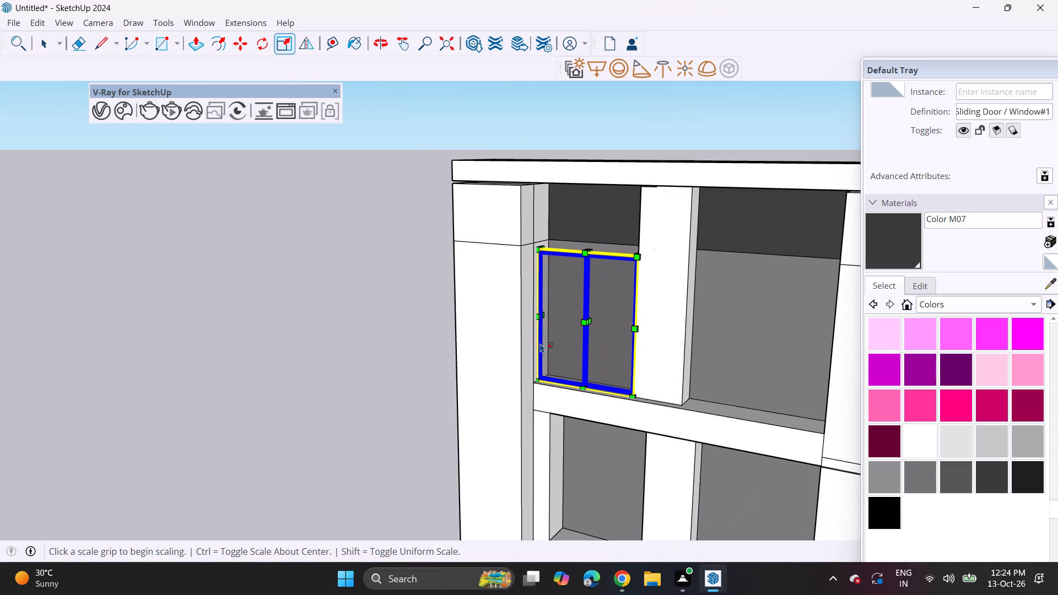
shift+middle_drag(537, 339, 433, 375)
middle_drag(456, 269, 457, 248)
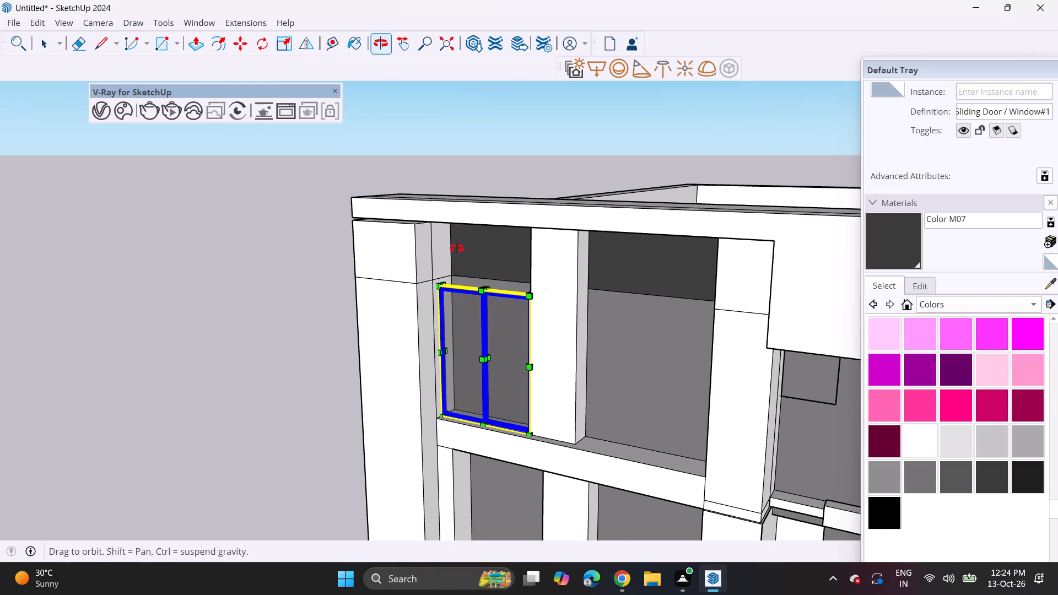
middle_drag(457, 248, 493, 158)
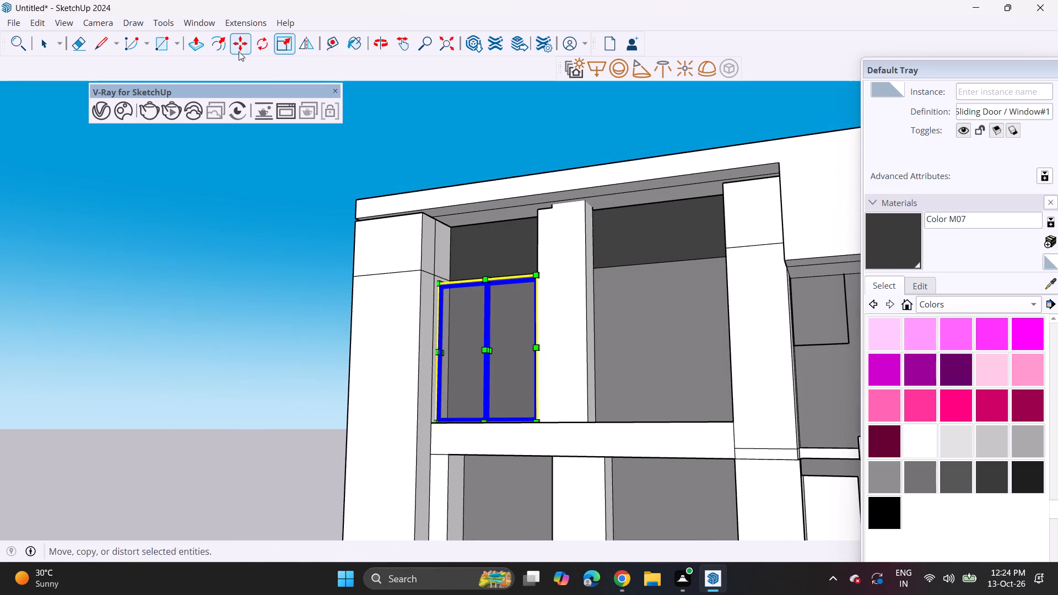
click(198, 46)
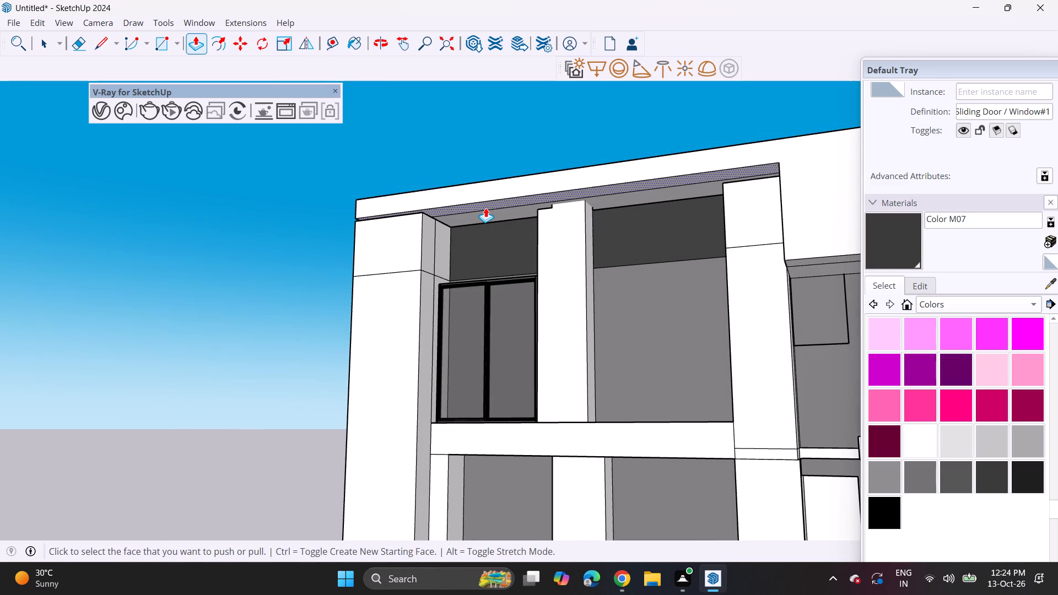
click(485, 208)
click(490, 251)
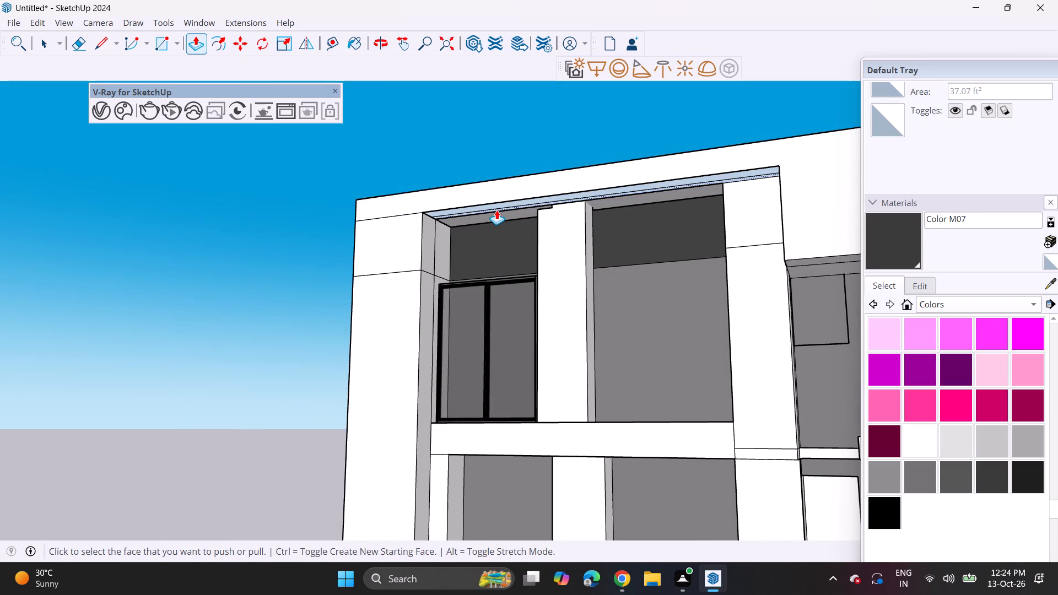
click(497, 205)
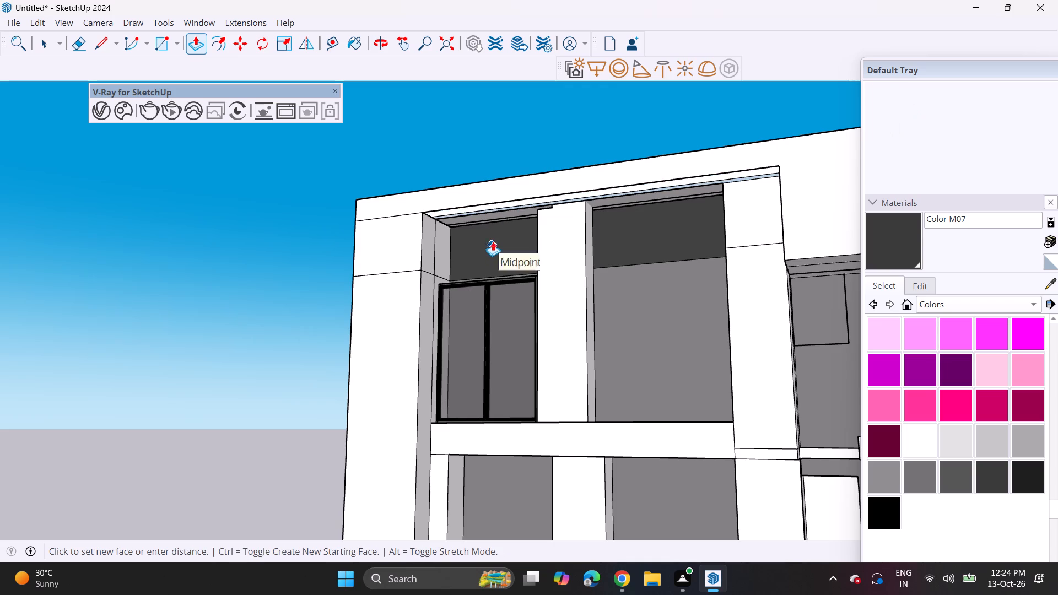
click(487, 232)
click(485, 210)
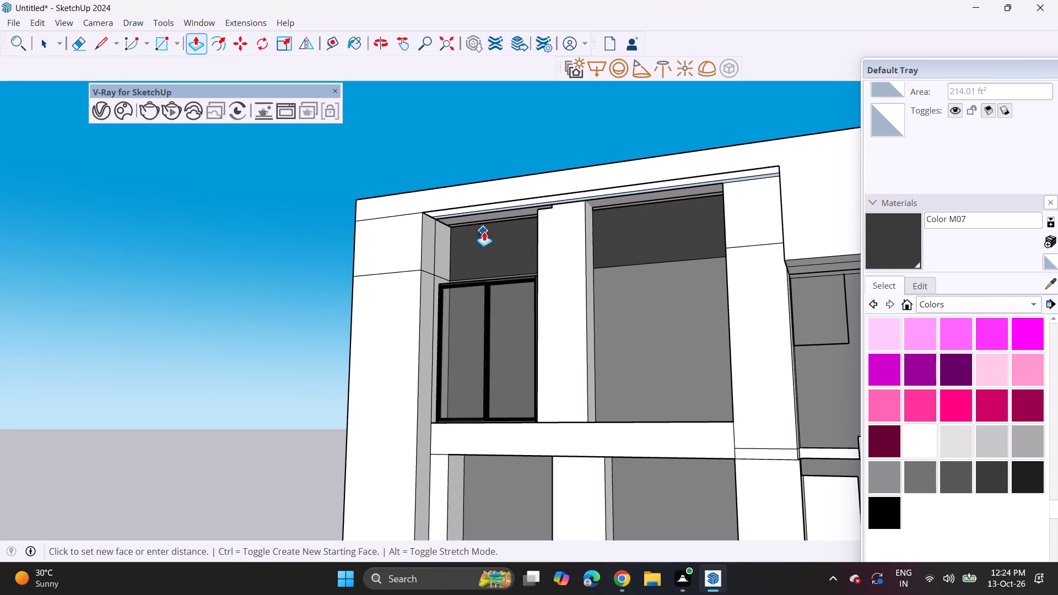
click(484, 235)
Push/pull the corner column's upper inner side face across the bay to the opposite column, forming a deep lintel above the top-floor openings.
middle_drag(475, 253, 378, 214)
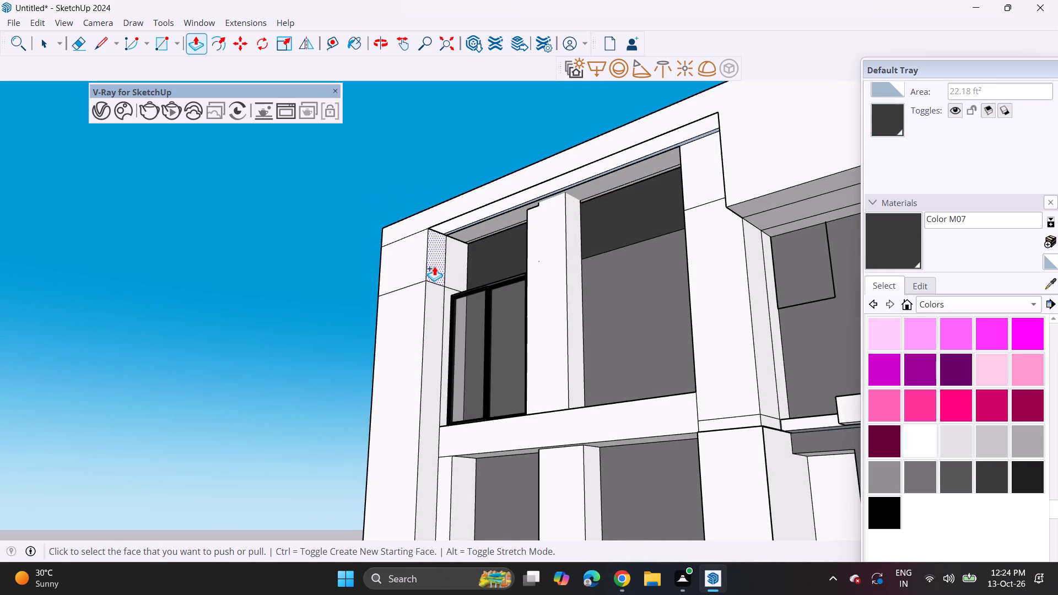
click(434, 269)
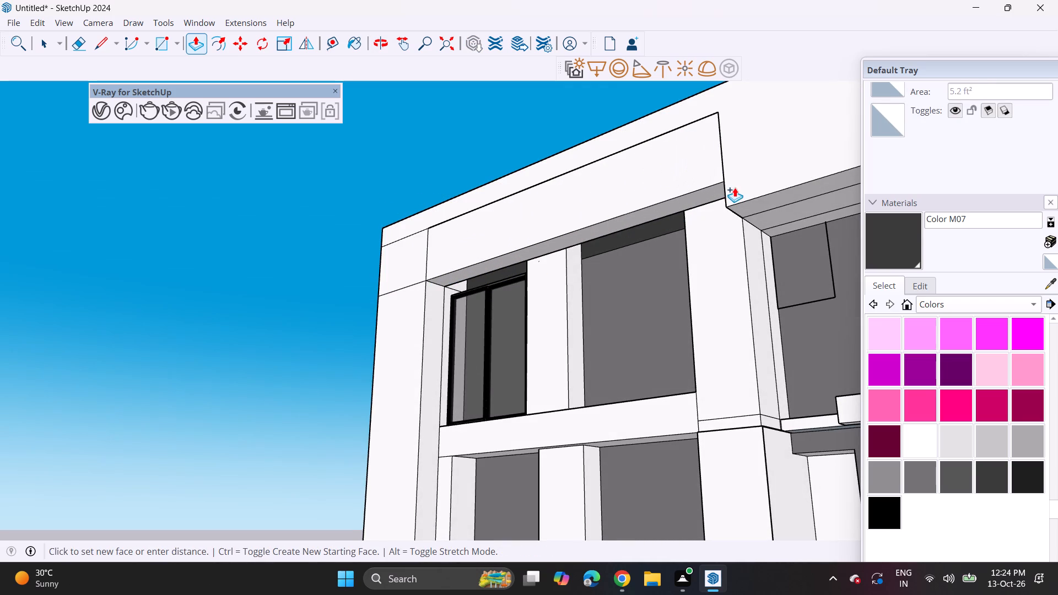
click(735, 187)
Erase the vertical seam beside the corner column and the horizontal seam between the lintel and parapet.
middle_drag(396, 196, 634, 260)
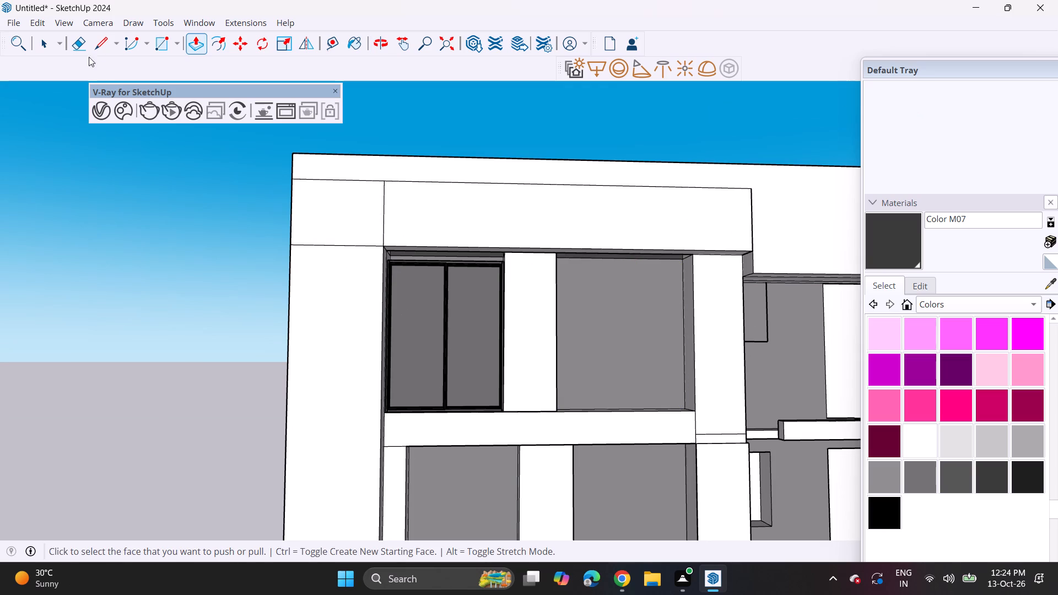
click(73, 47)
drag(352, 198, 404, 216)
drag(371, 178, 352, 223)
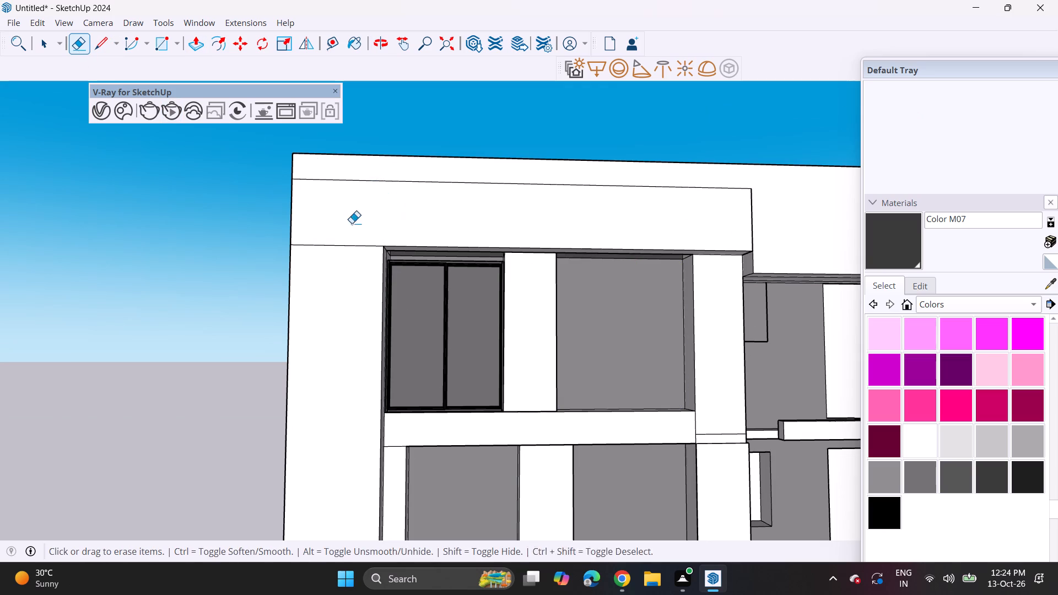
drag(352, 223, 348, 241)
drag(400, 181, 411, 208)
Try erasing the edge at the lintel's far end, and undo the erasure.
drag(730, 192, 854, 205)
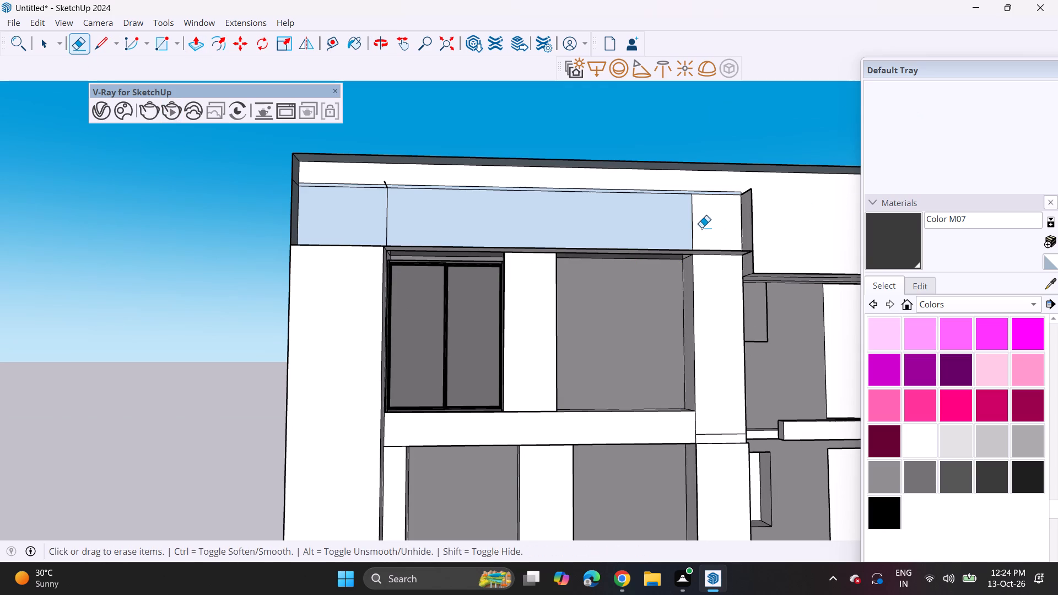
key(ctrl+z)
Erase the horizontal seam between the corner column's front face and the lintel above it.
drag(359, 237, 358, 304)
Push/pull the merged front face of the top-floor lintel and corner column slightly to adjust its depth.
middle_drag(575, 228, 706, 280)
scroll(769, 261, up, 11)
middle_drag(757, 246, 827, 290)
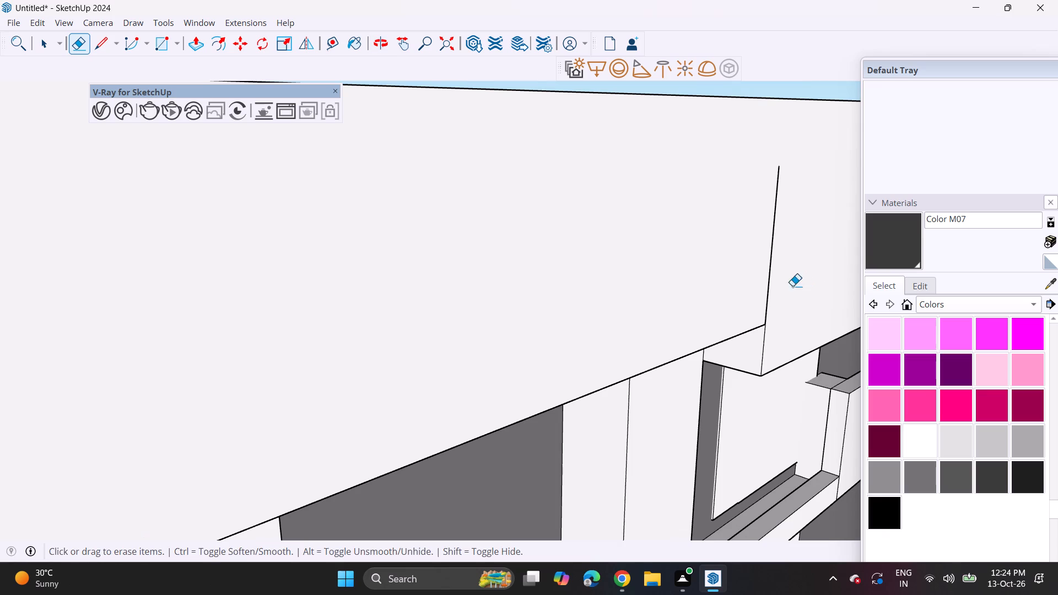
click(194, 50)
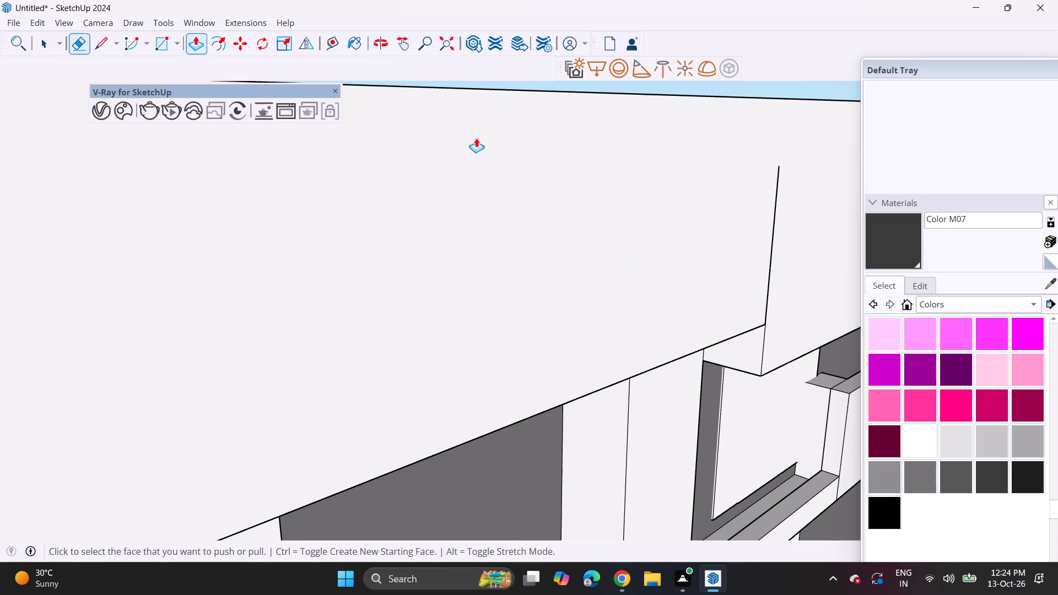
click(797, 279)
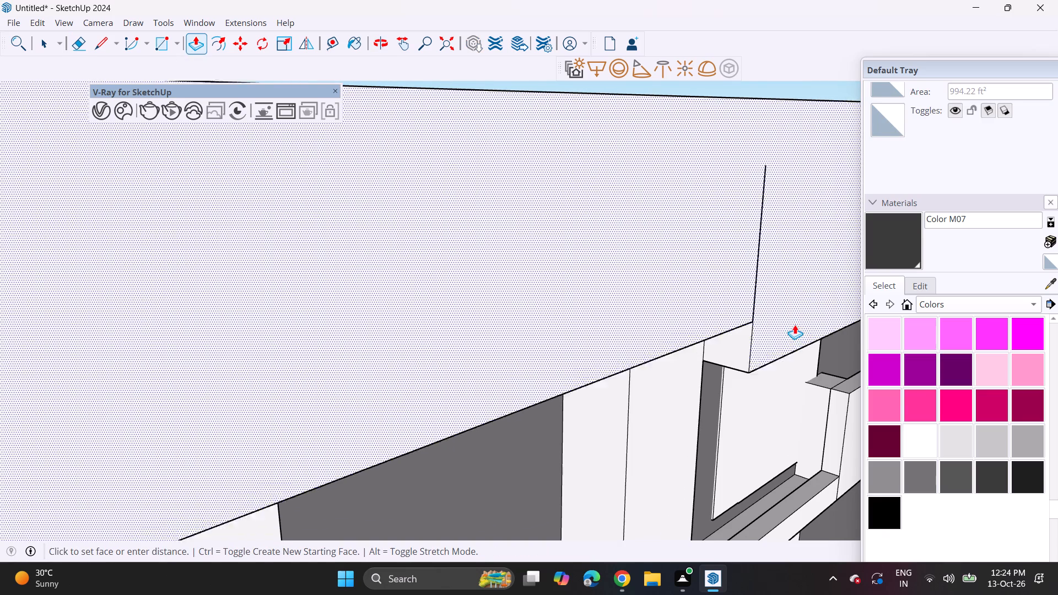
click(799, 328)
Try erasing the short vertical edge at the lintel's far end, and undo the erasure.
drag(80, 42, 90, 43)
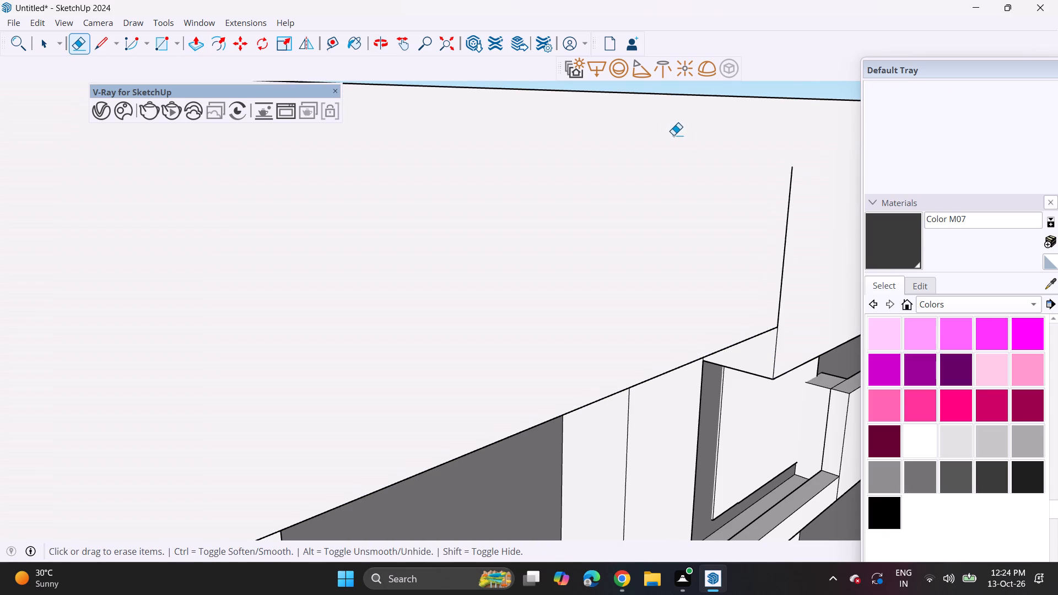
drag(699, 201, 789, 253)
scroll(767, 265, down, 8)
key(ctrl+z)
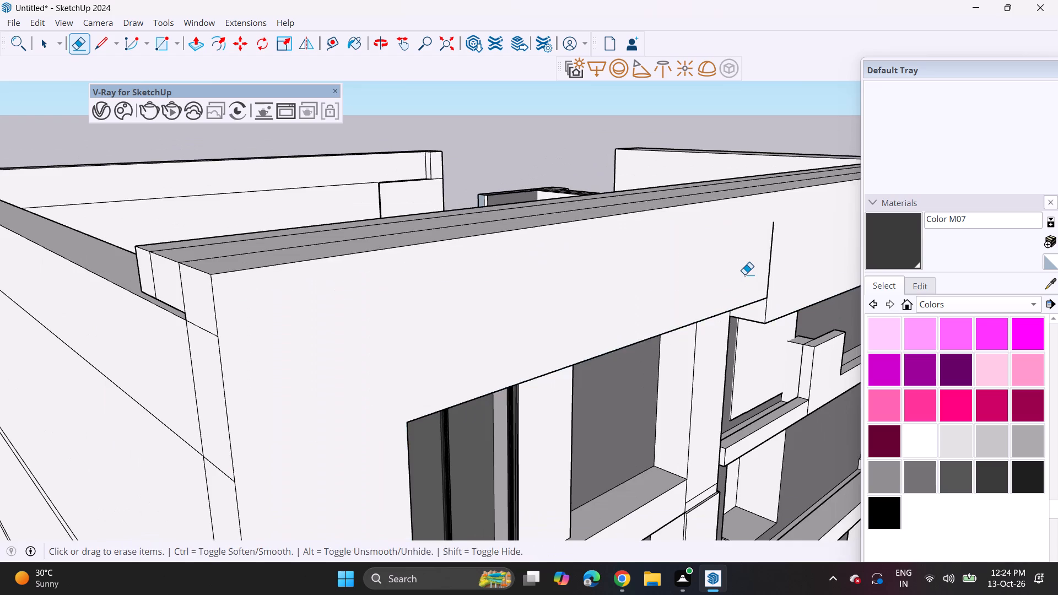
Scale the sliding window in the top-floor corner opening upward to meet the lintel's underside.
scroll(743, 277, down, 6)
middle_drag(705, 285, 418, 193)
middle_drag(557, 242, 497, 247)
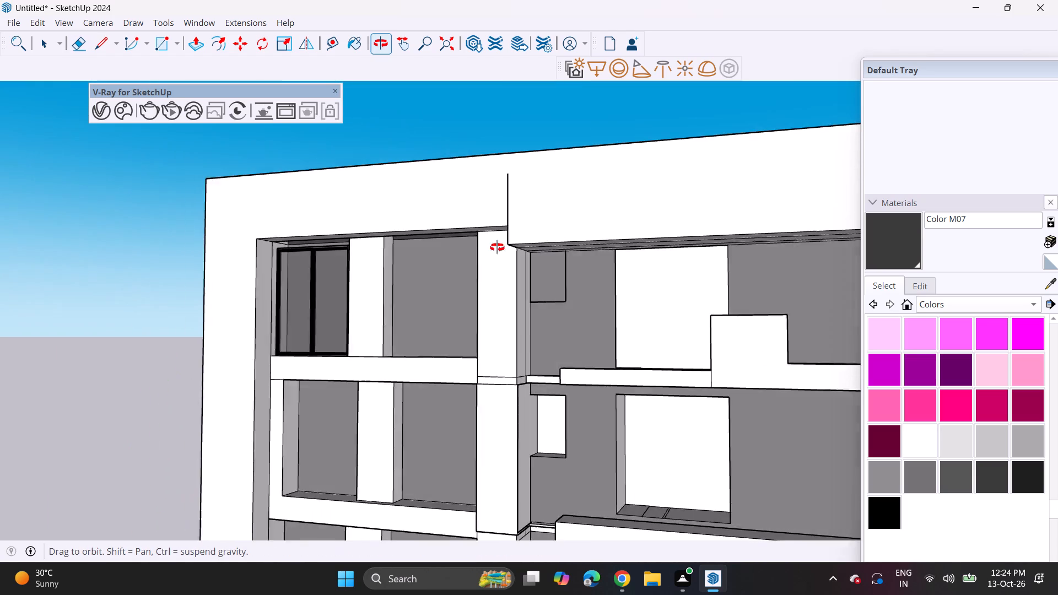
middle_drag(497, 247, 490, 250)
scroll(461, 266, down, 2)
scroll(385, 293, up, 1)
middle_drag(315, 304, 420, 328)
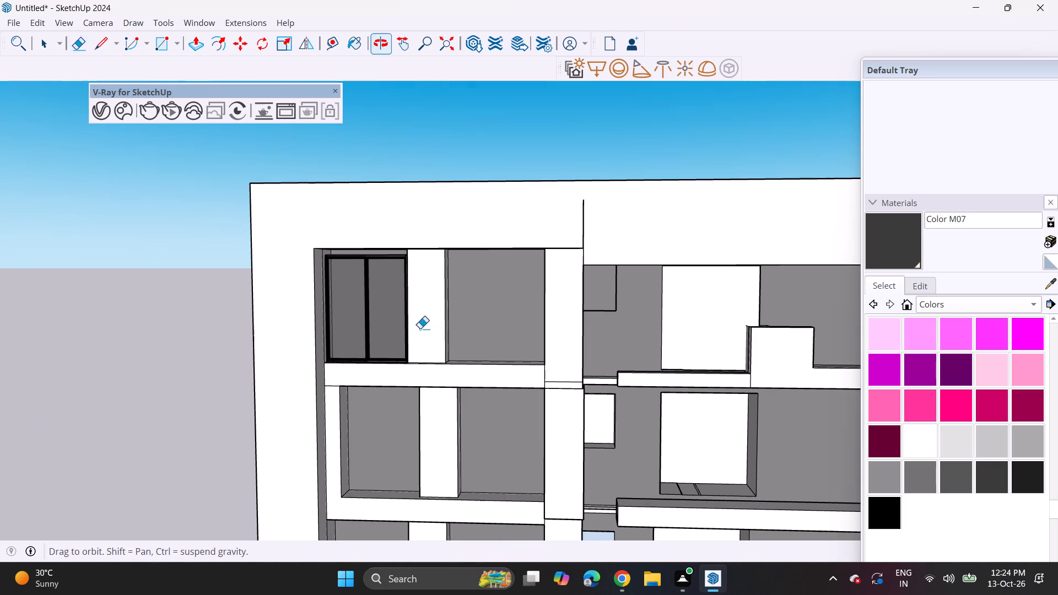
key(space)
click(383, 326)
scroll(383, 326, up, 4)
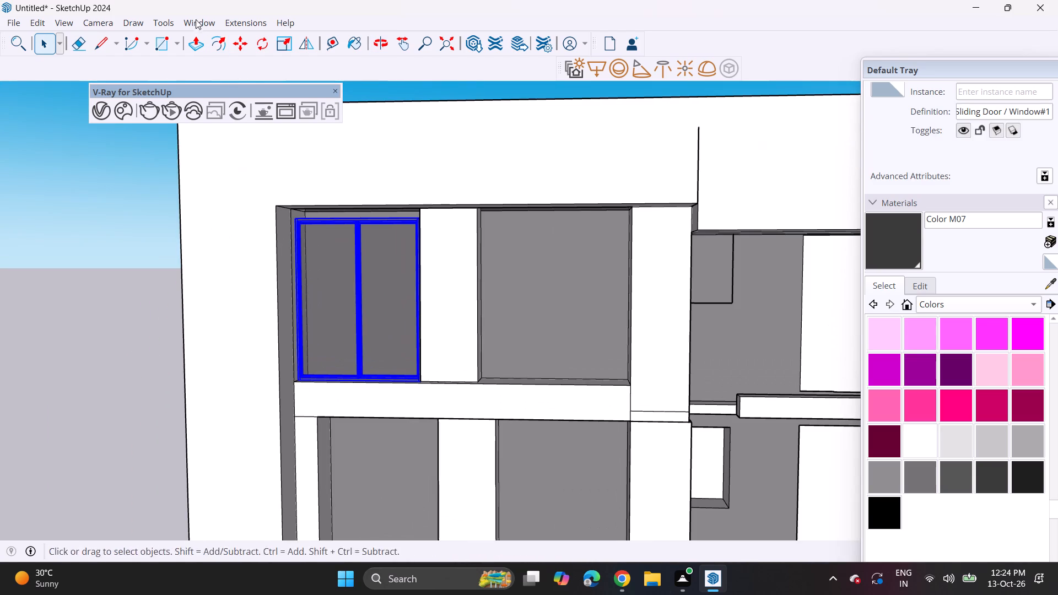
click(284, 48)
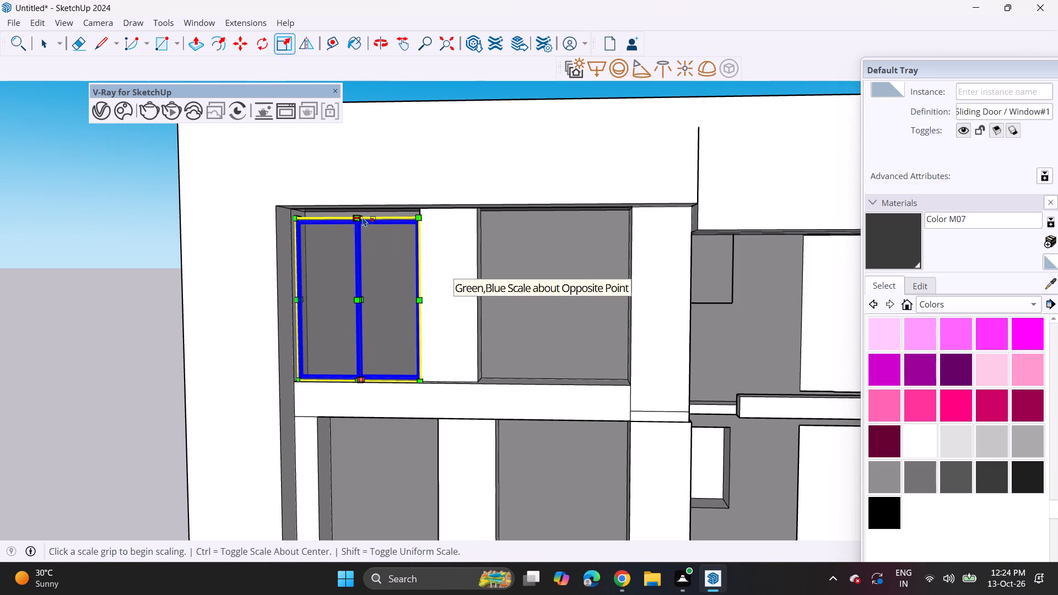
scroll(366, 229, up, 5)
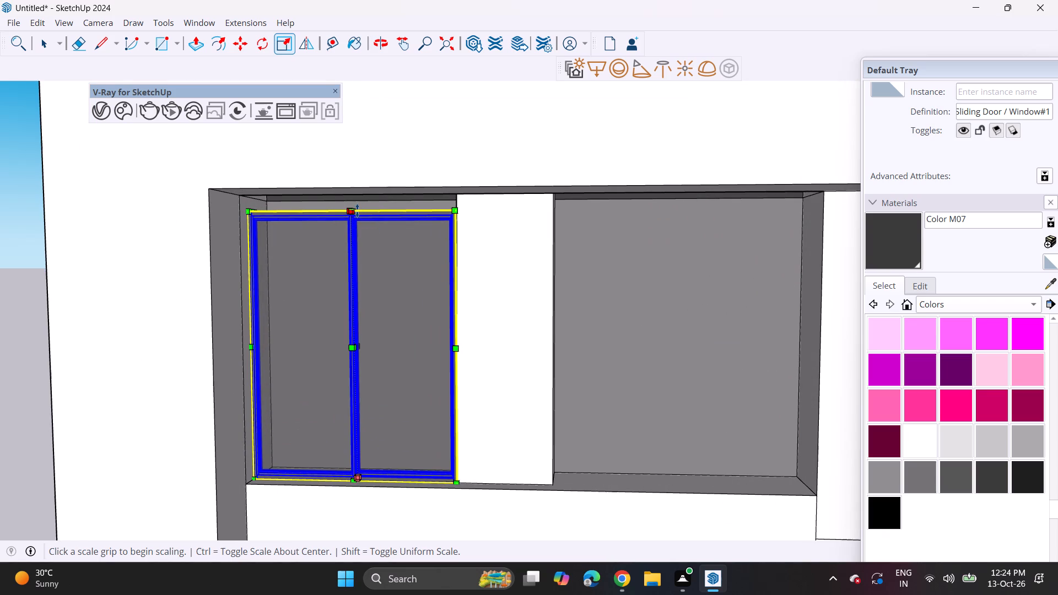
click(357, 210)
click(364, 190)
scroll(362, 237, down, 6)
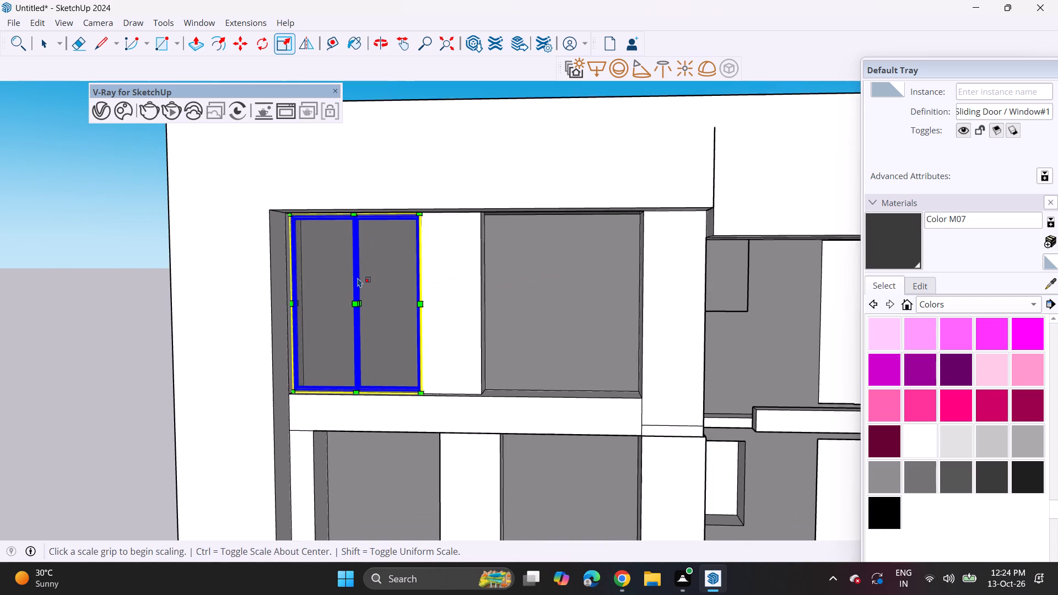
Copy the sliding window into the adjacent top-floor opening and align it with the front corner beside the dividing pier.
key(m)
click(412, 385)
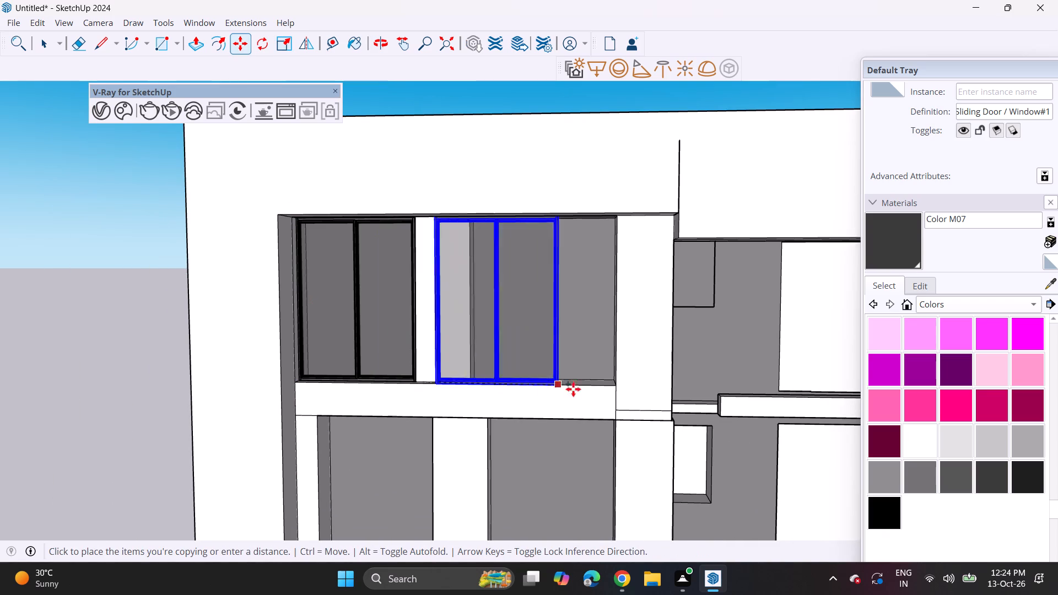
click(613, 387)
middle_drag(512, 358, 731, 386)
scroll(697, 364, up, 2)
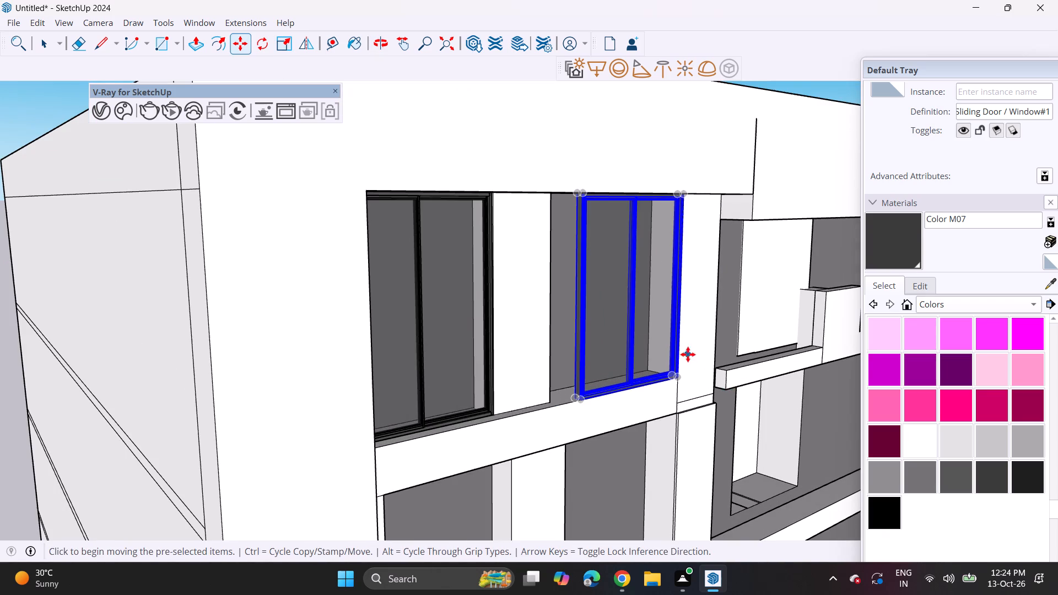
click(582, 401)
middle_drag(563, 383, 505, 457)
scroll(505, 457, up, 6)
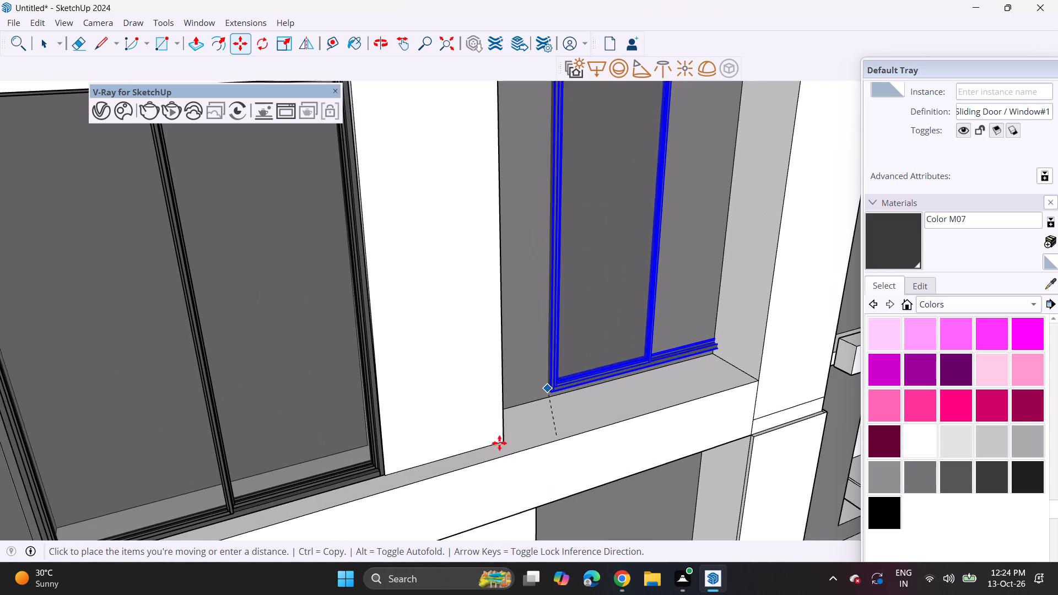
click(514, 415)
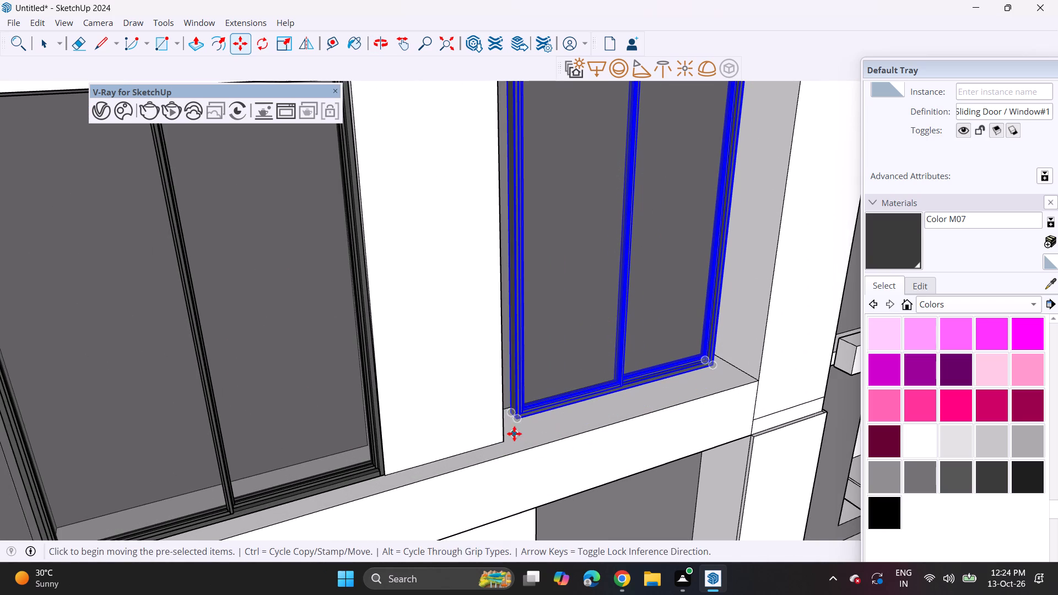
drag(521, 418, 512, 428)
click(501, 440)
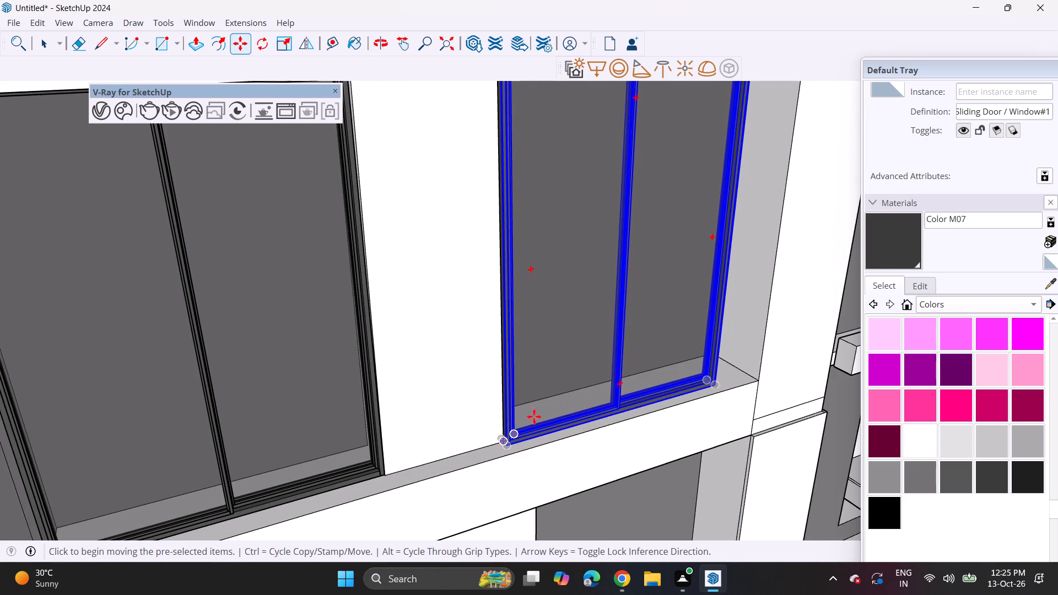
Scale the copied top-floor window's width to reach the far side of its opening, and deselect it.
scroll(542, 405, up, 1)
scroll(542, 405, down, 5)
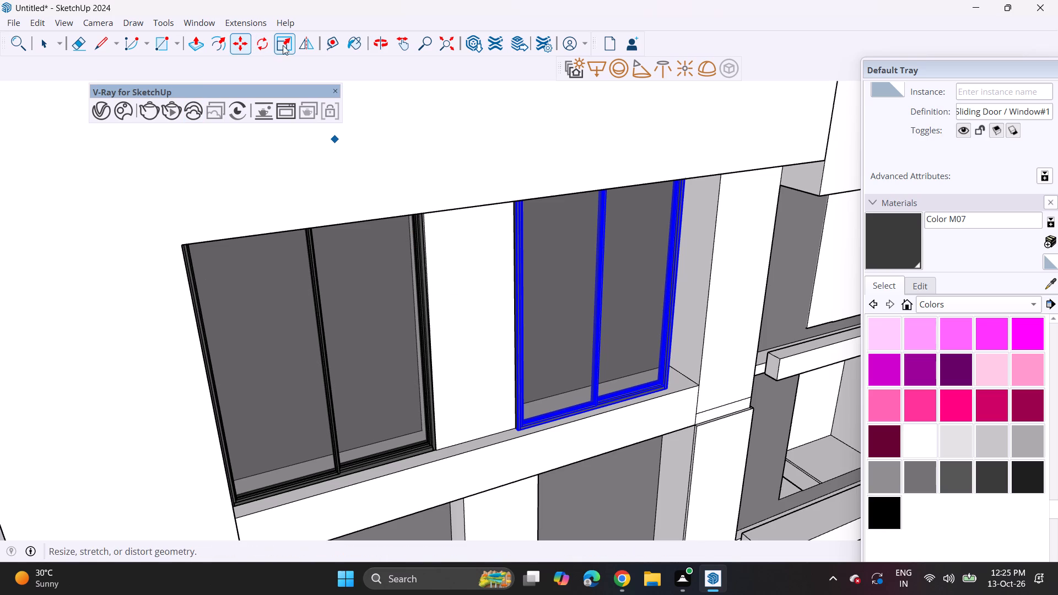
click(282, 46)
middle_drag(648, 286, 542, 299)
middle_drag(613, 295, 408, 340)
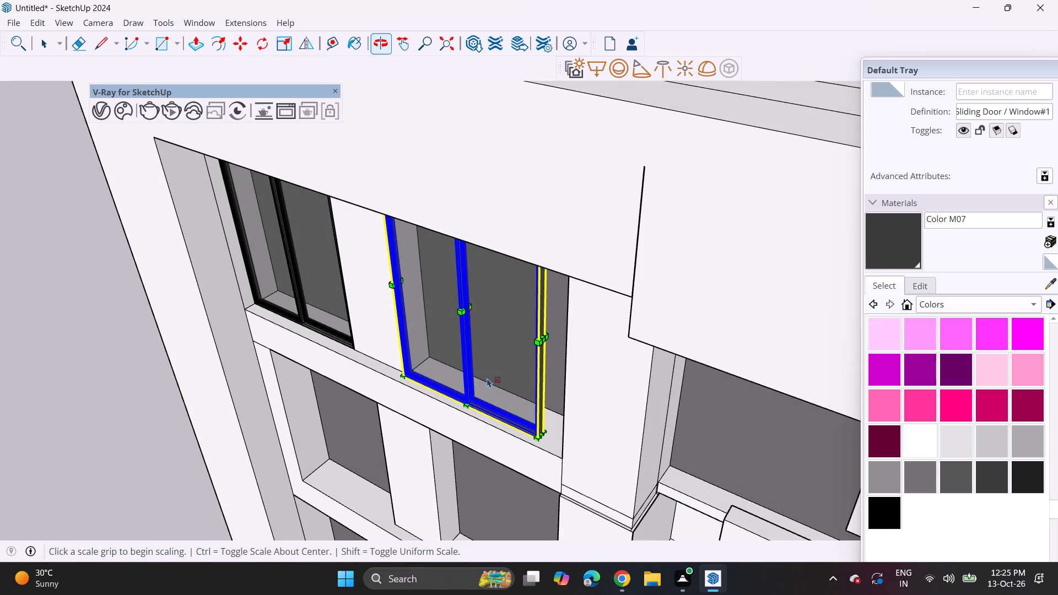
scroll(510, 369, up, 1)
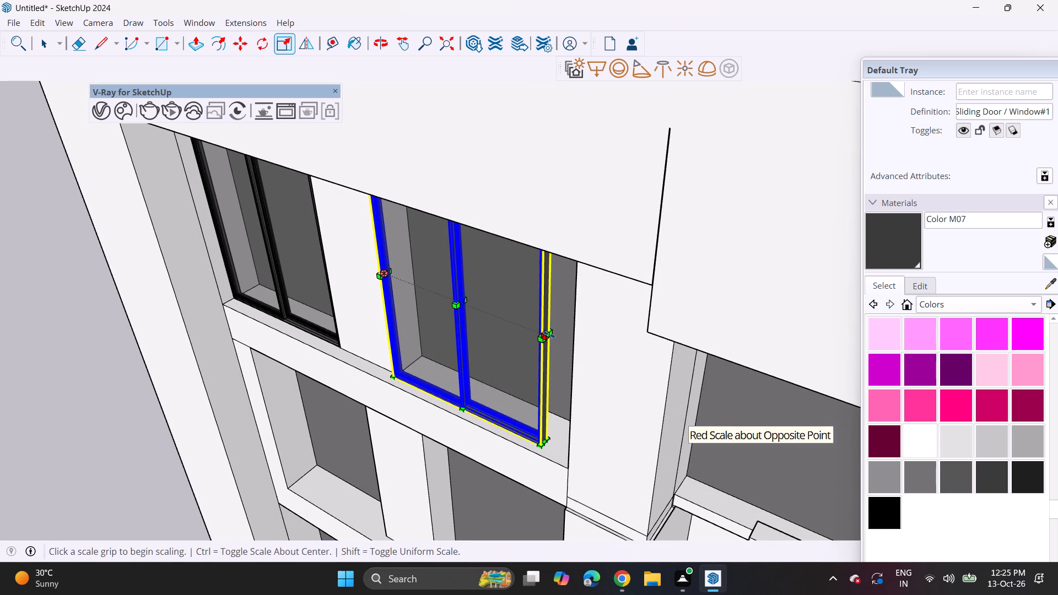
click(549, 334)
click(576, 358)
middle_drag(555, 399, 622, 266)
scroll(550, 269, down, 9)
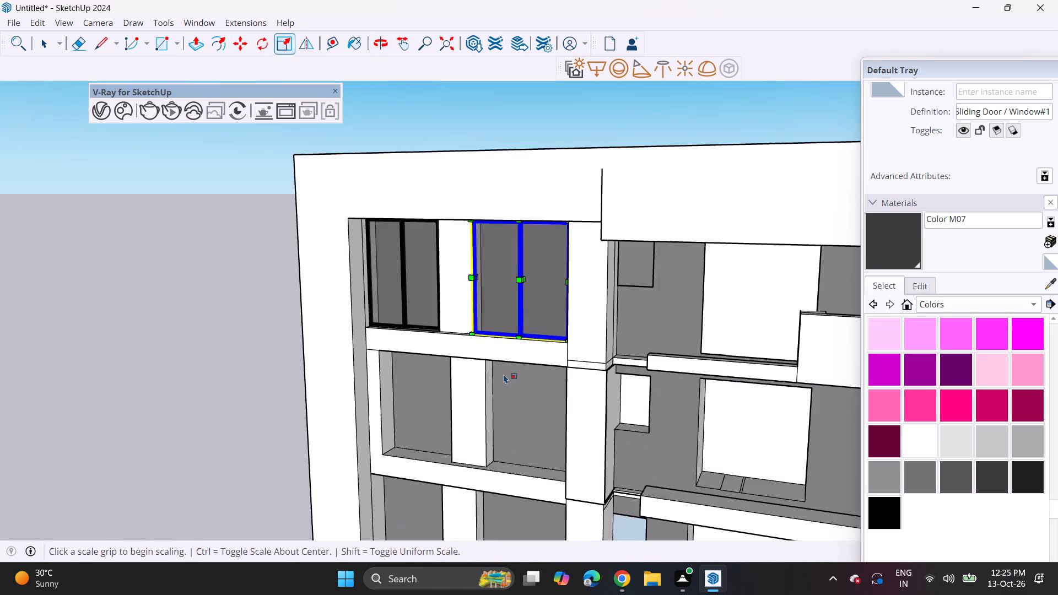
middle_drag(504, 374, 535, 299)
key(space)
click(138, 356)
Copy the narrower top-floor sliding window into both openings one floor below.
scroll(137, 365, down, 4)
middle_drag(155, 375, 217, 387)
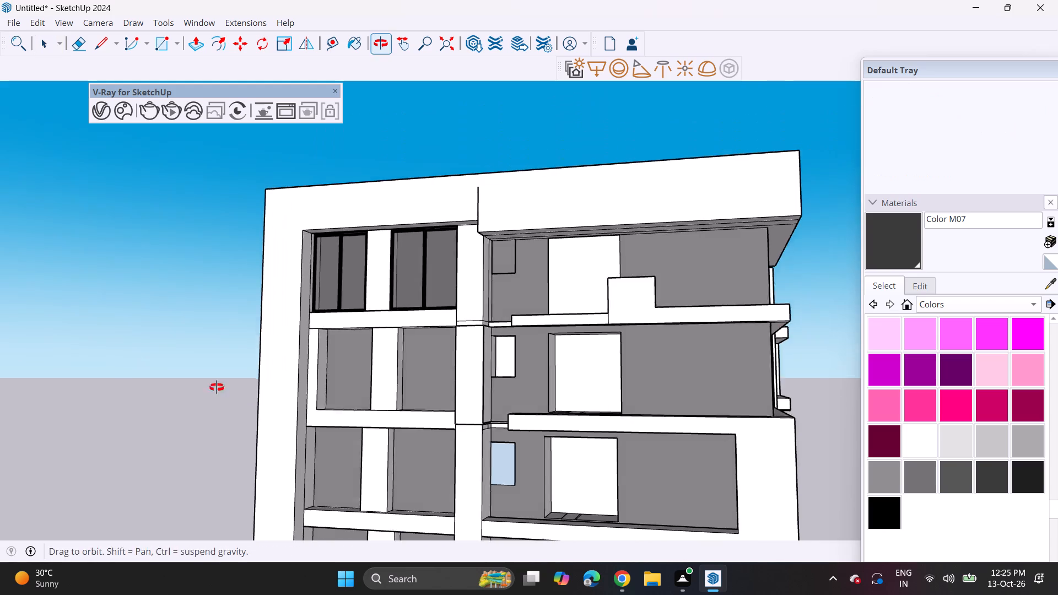
middle_drag(217, 387, 252, 396)
scroll(348, 339, up, 2)
key(space)
click(397, 296)
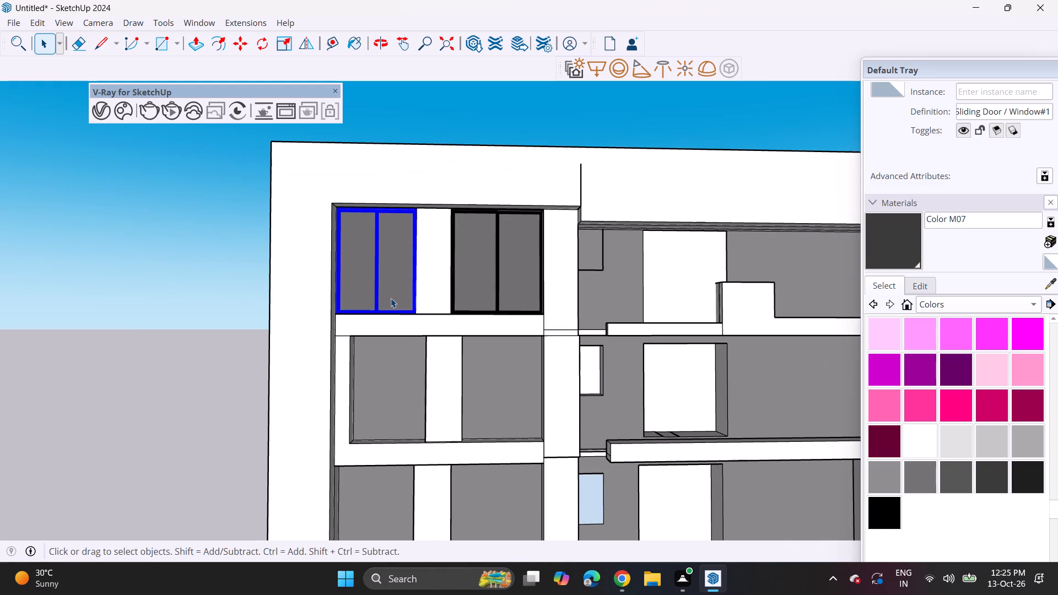
key(m)
click(414, 316)
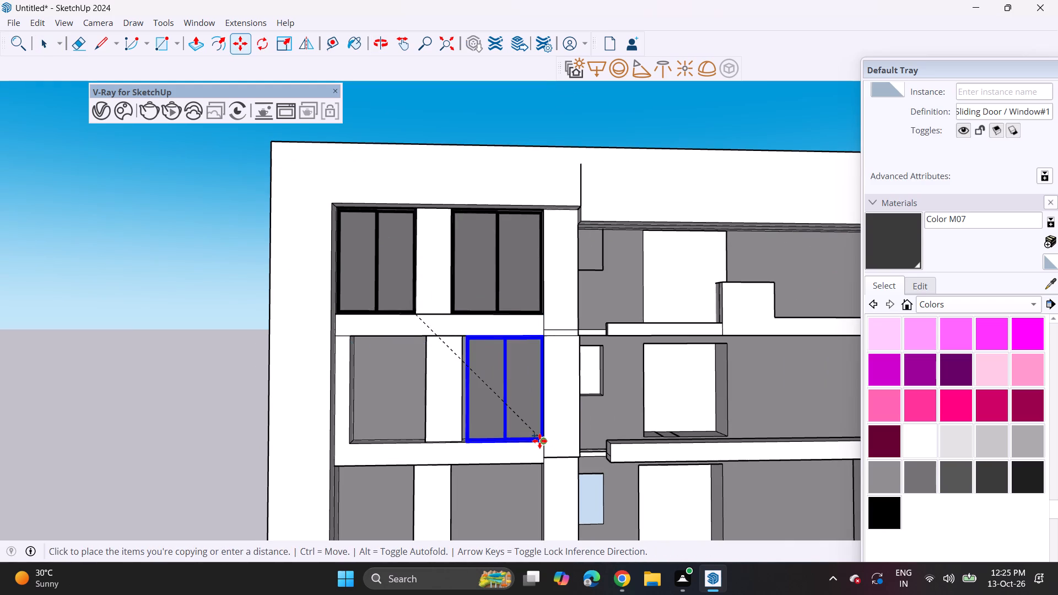
click(539, 441)
click(543, 437)
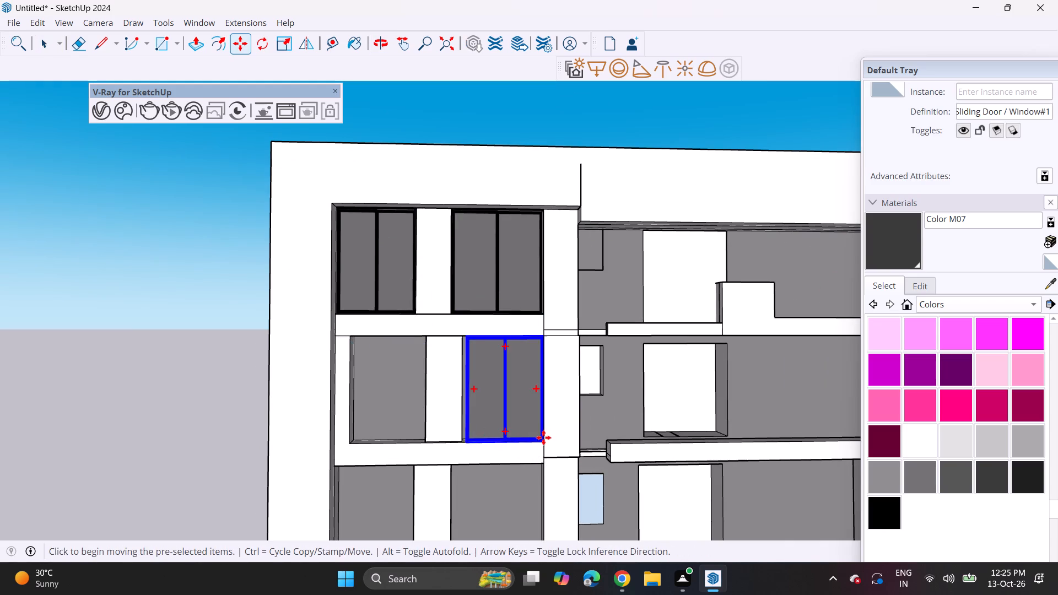
click(427, 438)
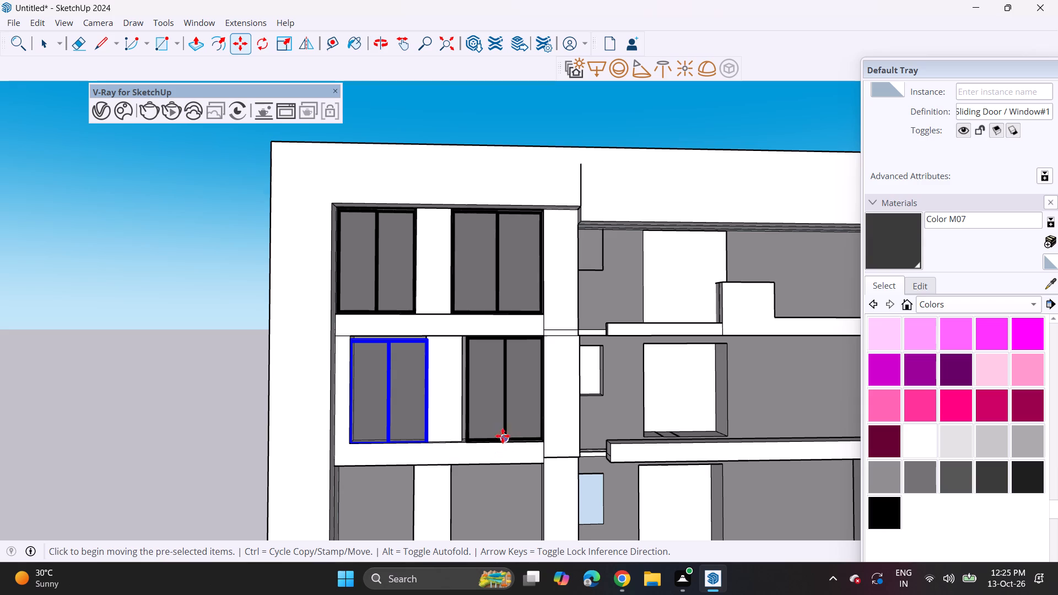
Copy the second-from-top floor's sliding window beside the inner column straight down into the opening on the next floor.
middle_drag(511, 451, 465, 350)
key(space)
click(458, 307)
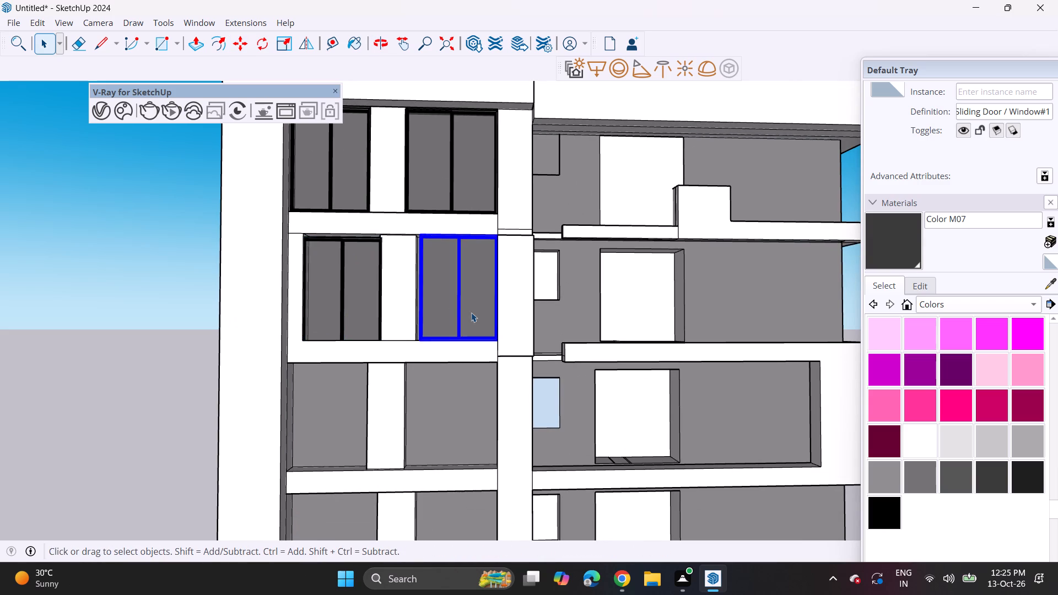
key(m)
click(498, 340)
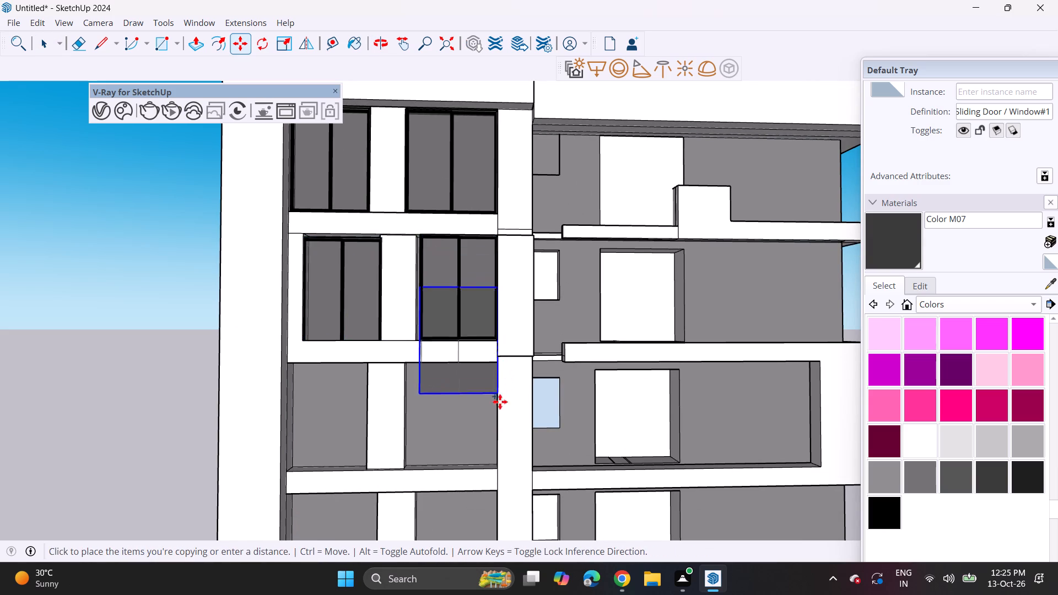
click(504, 467)
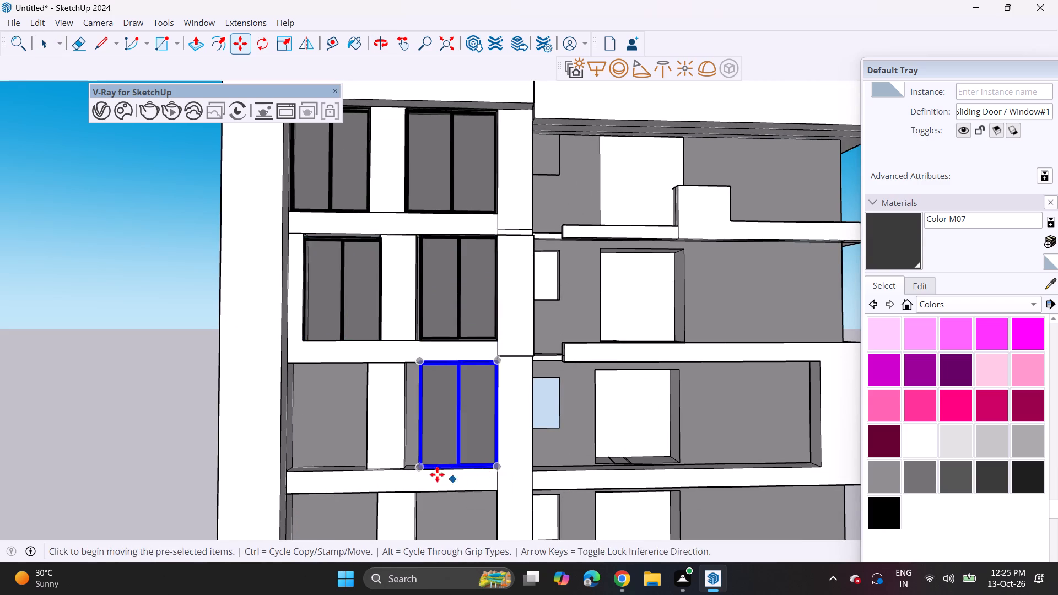
Widen the third-from-top floor's sliding window with Scale until it reaches the central pier.
middle_drag(415, 455, 535, 502)
scroll(540, 491, up, 5)
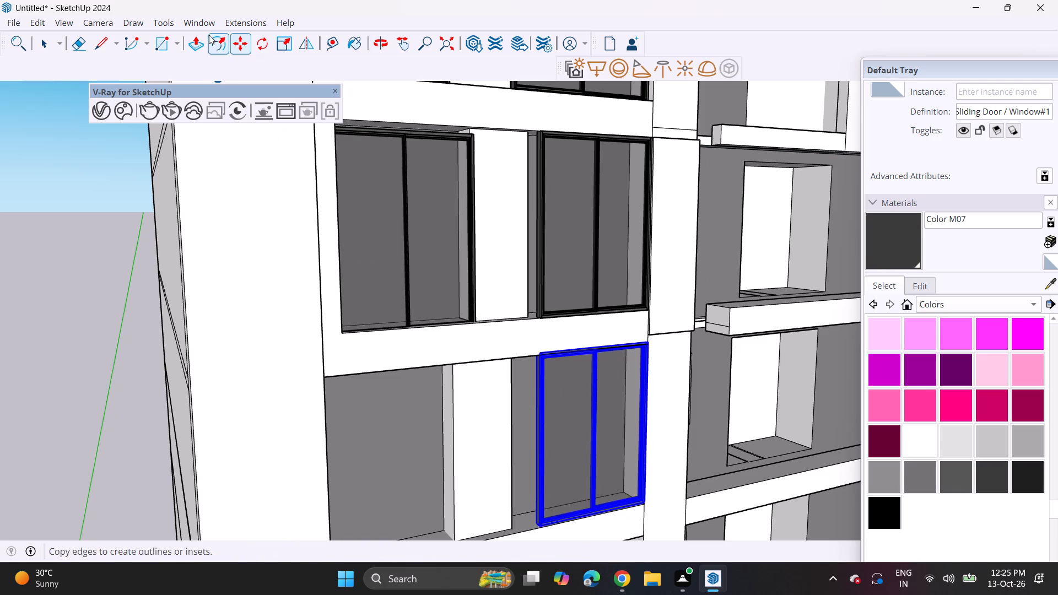
click(275, 43)
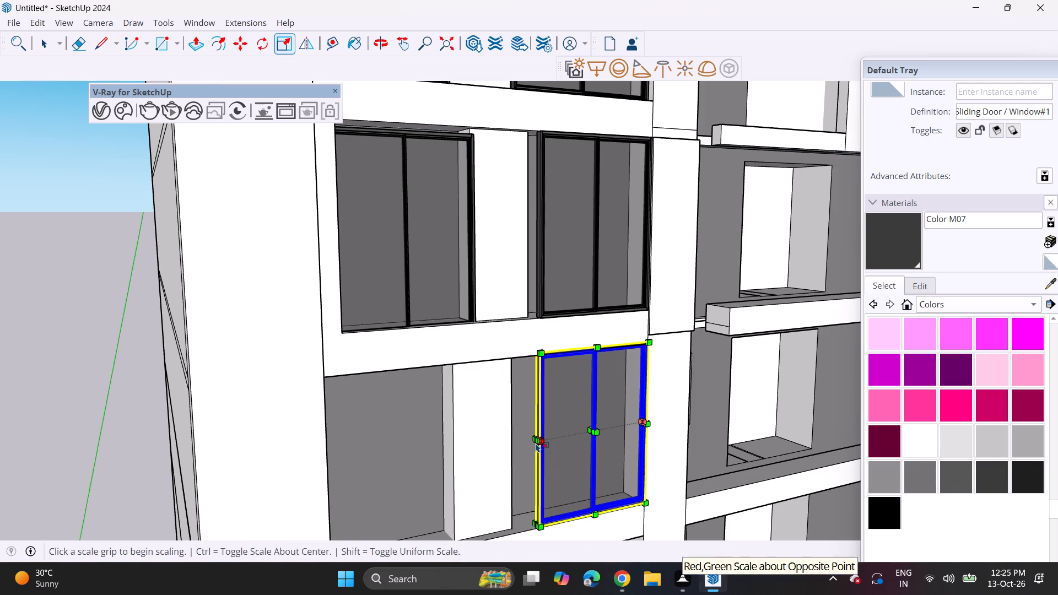
click(532, 441)
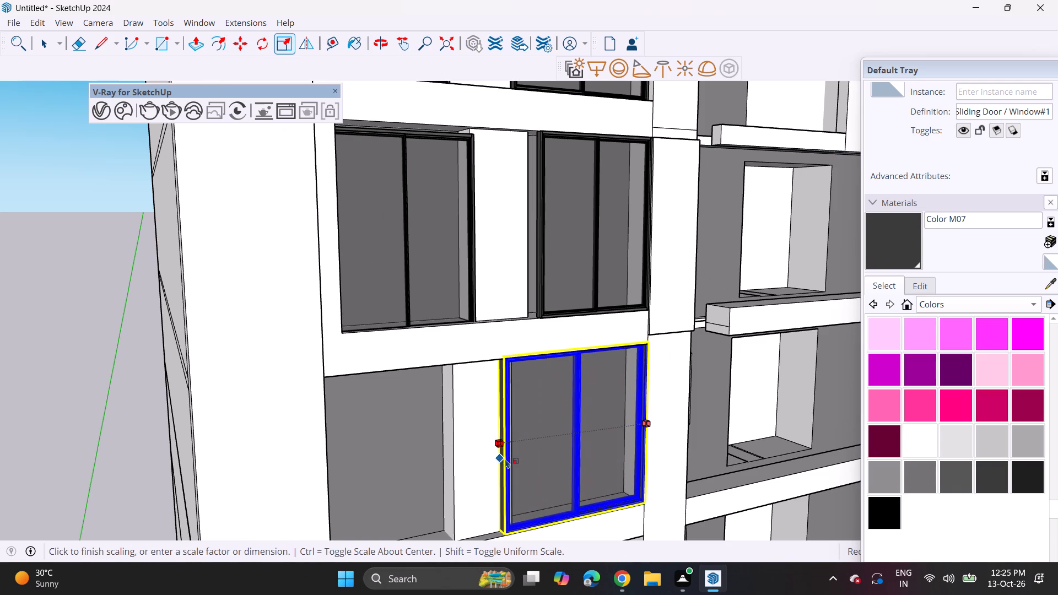
click(512, 444)
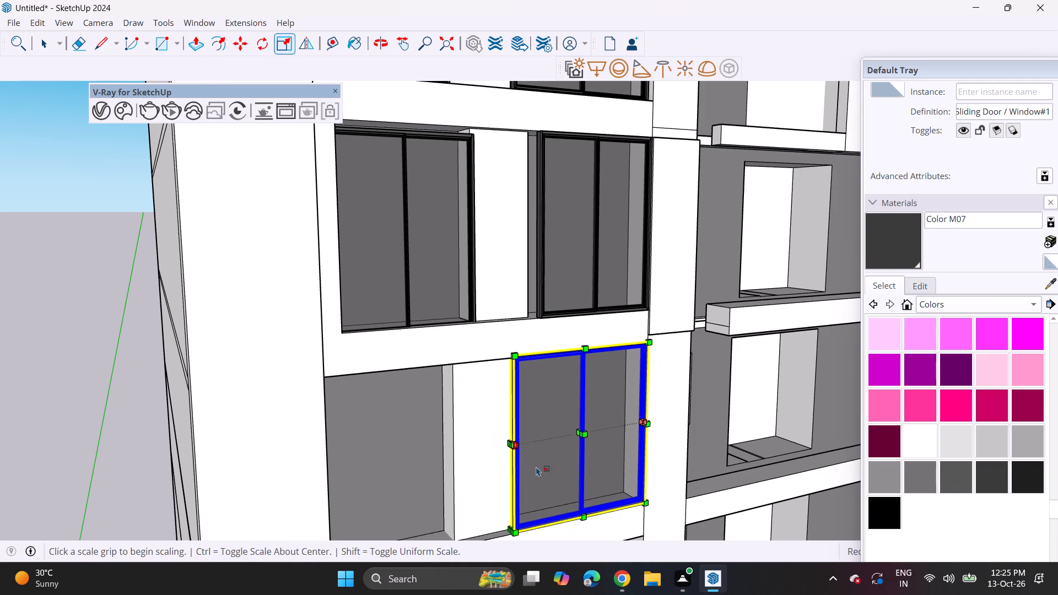
Copy the widened sliding window into the opening across the central pier on the same floor.
scroll(594, 496, down, 2)
middle_drag(595, 502, 544, 412)
key(space)
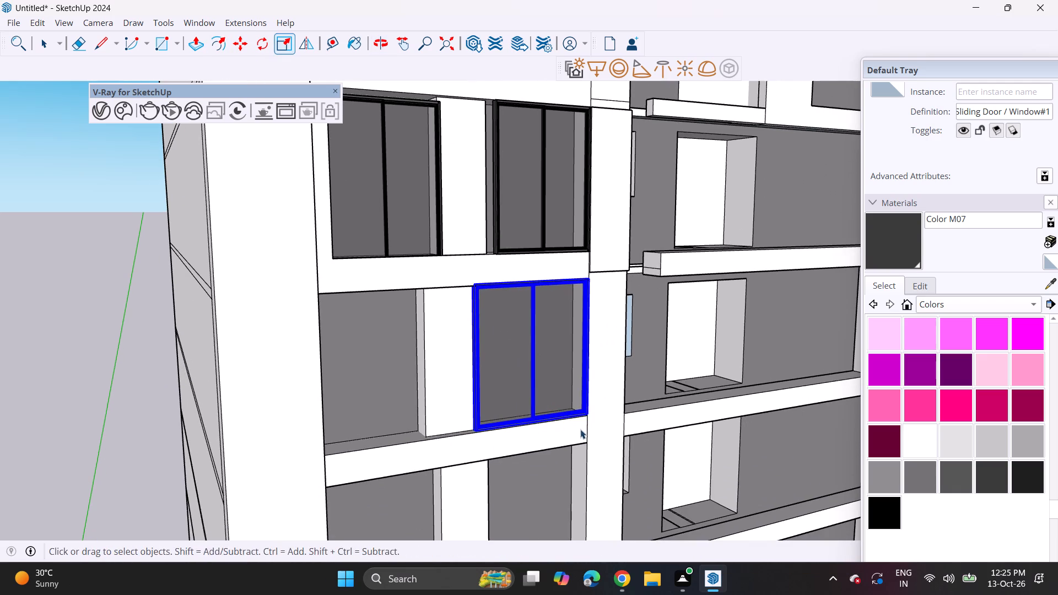
key(m)
click(589, 410)
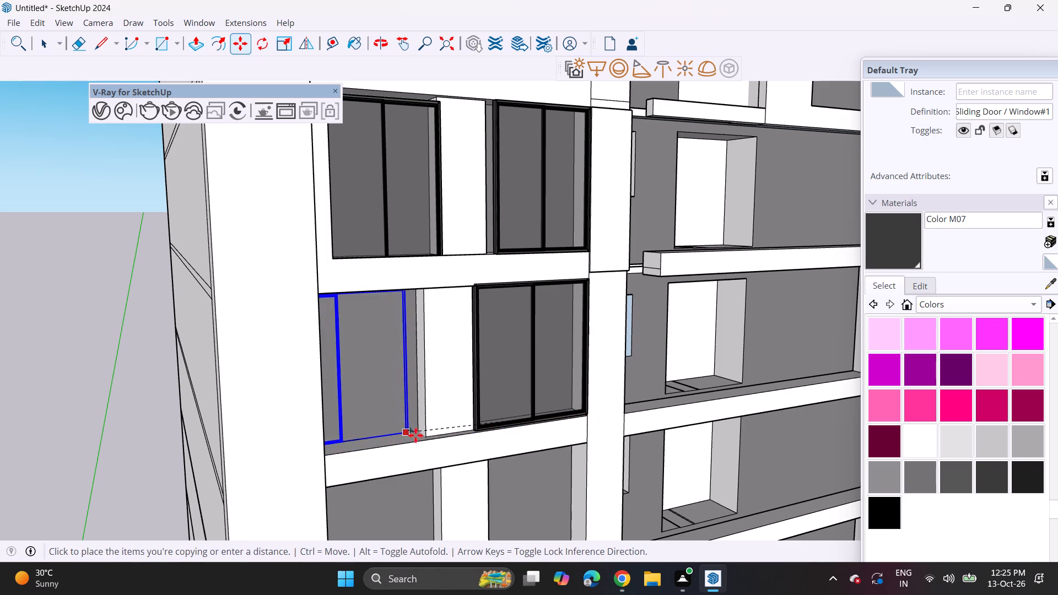
drag(425, 439, 430, 432)
middle_drag(447, 429, 329, 423)
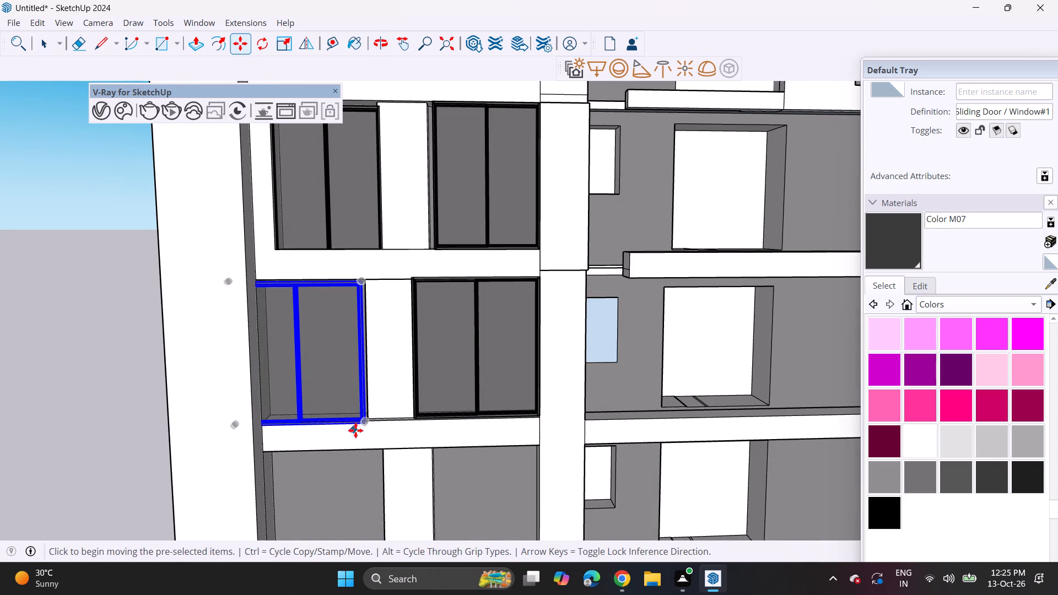
Copy the selected outer sliding window down one floor, then across the pier into the adjoining opening on that floor.
click(368, 424)
middle_drag(384, 464, 309, 342)
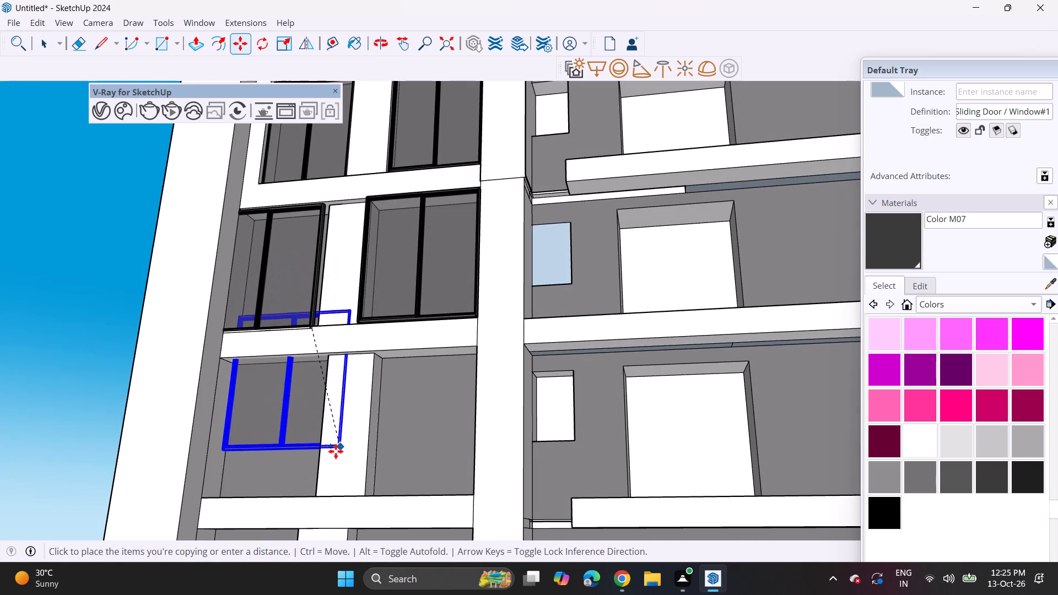
click(318, 494)
click(321, 497)
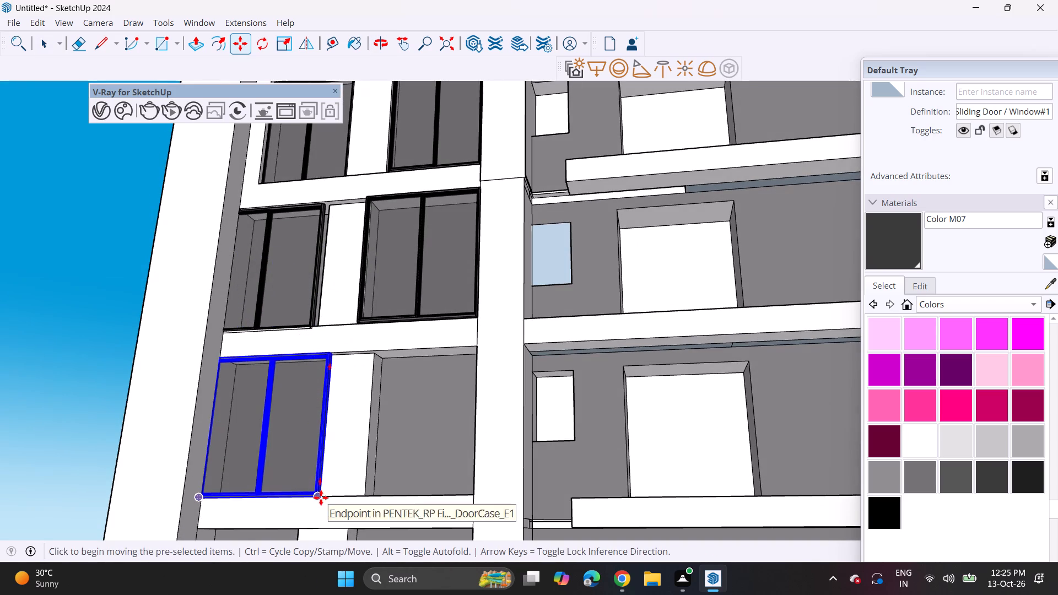
click(476, 494)
Copy the inner sliding window down into the next floor's opening beside the wide column and align its lower corner with the pier.
middle_drag(351, 458, 484, 542)
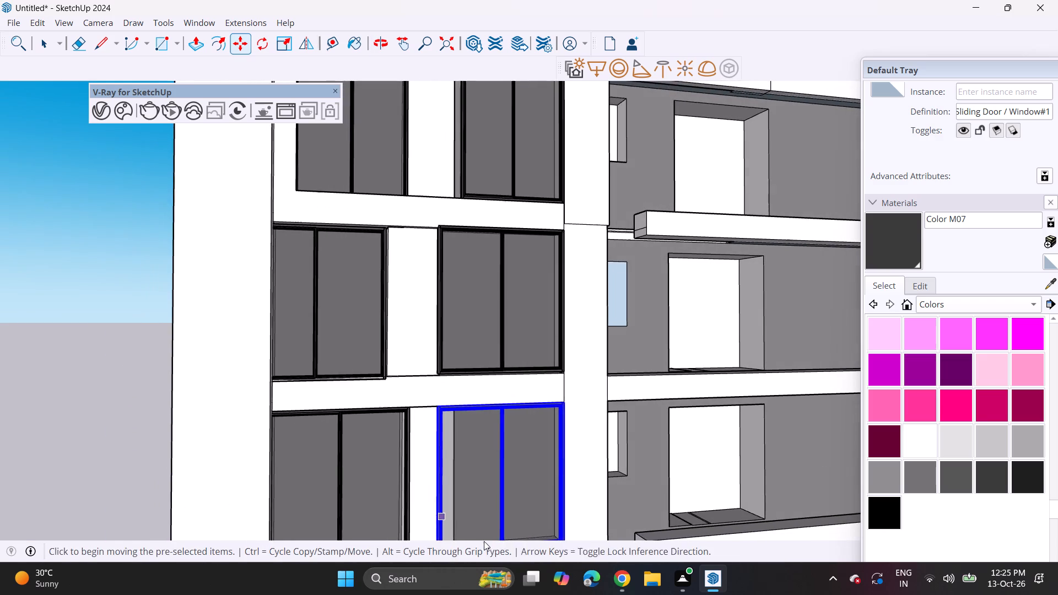
shift+middle_drag(494, 514, 383, 282)
middle_drag(299, 304, 0, 305)
scroll(150, 288, down, 8)
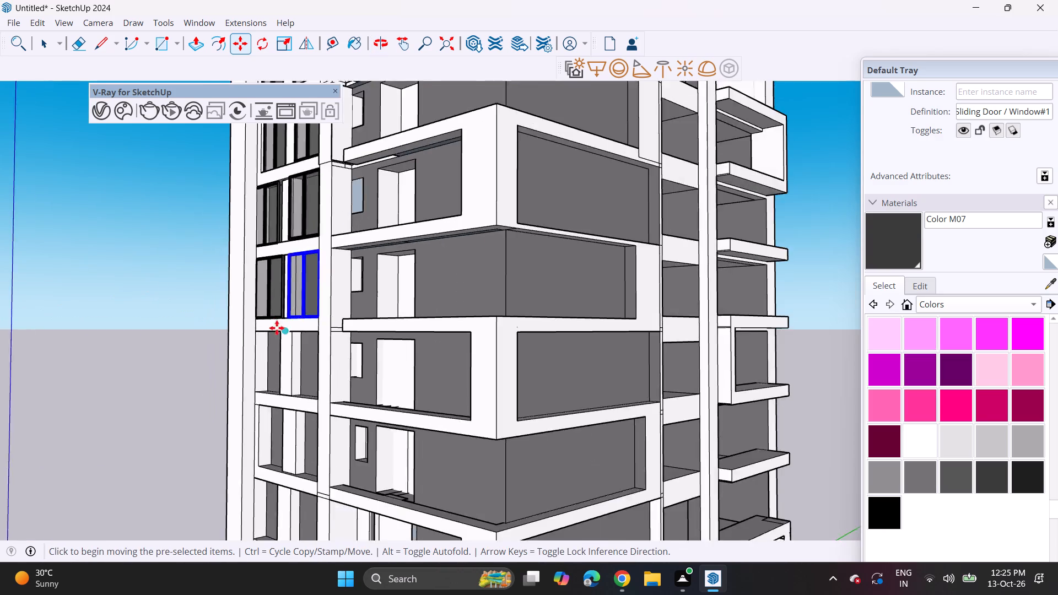
scroll(277, 328, down, 2)
shift+middle_drag(275, 327, 327, 247)
scroll(327, 247, up, 6)
middle_drag(320, 246, 494, 285)
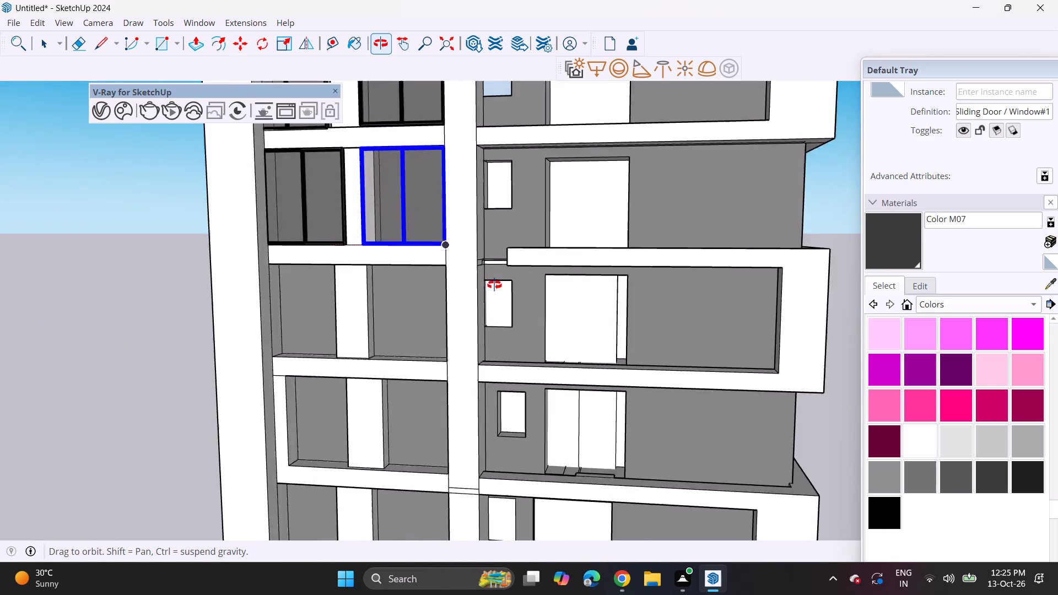
middle_drag(494, 285, 593, 304)
scroll(525, 334, up, 3)
scroll(493, 230, up, 2)
click(500, 225)
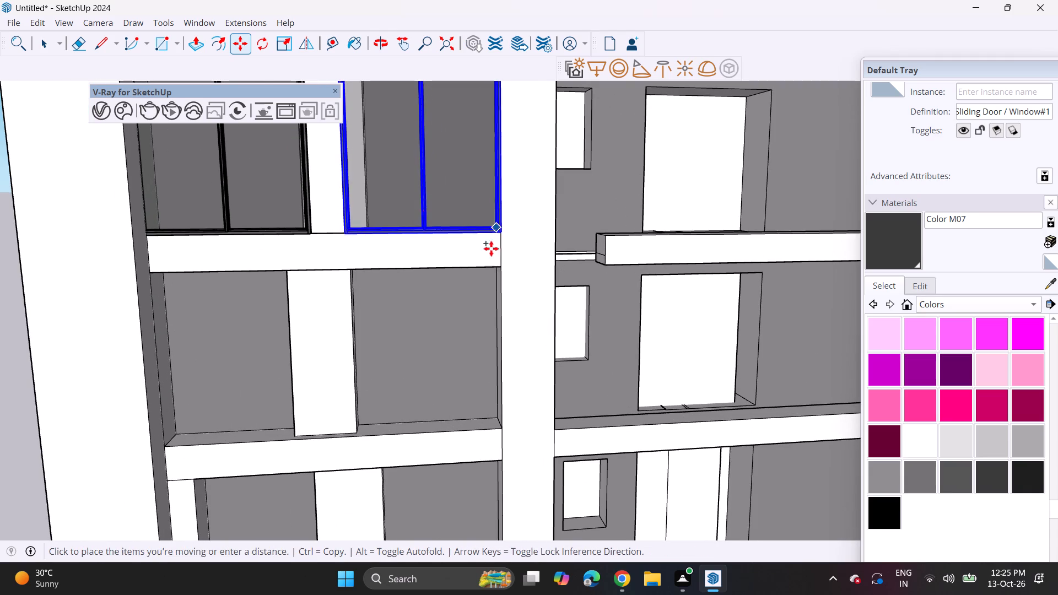
click(493, 426)
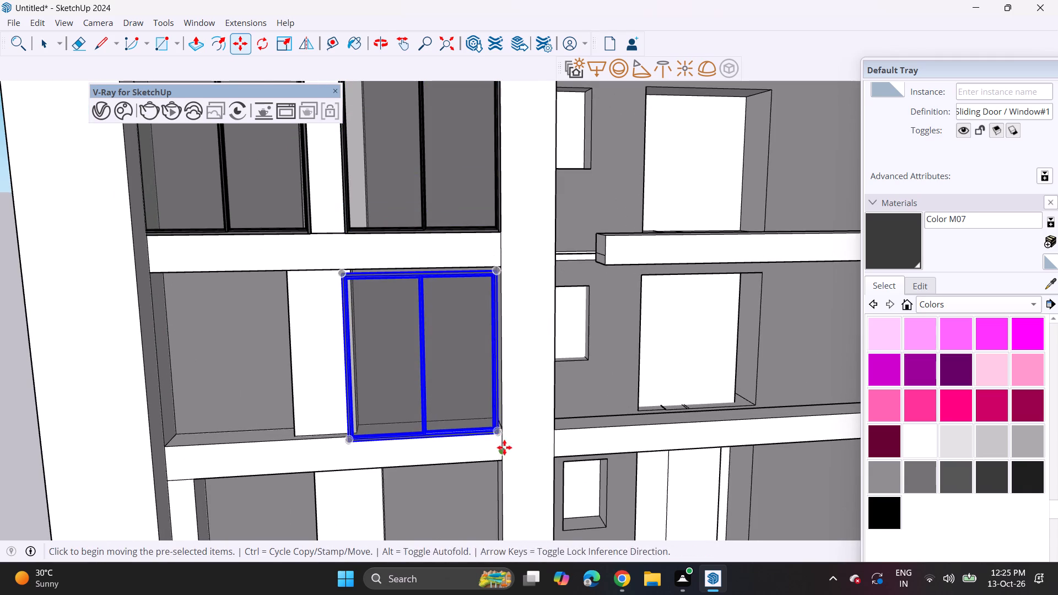
click(498, 434)
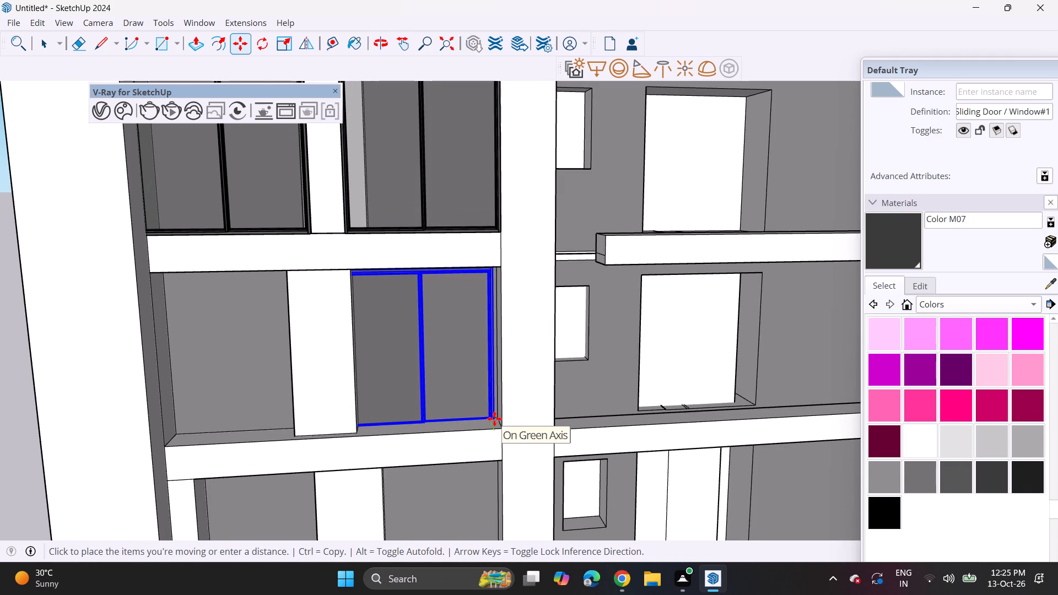
click(495, 419)
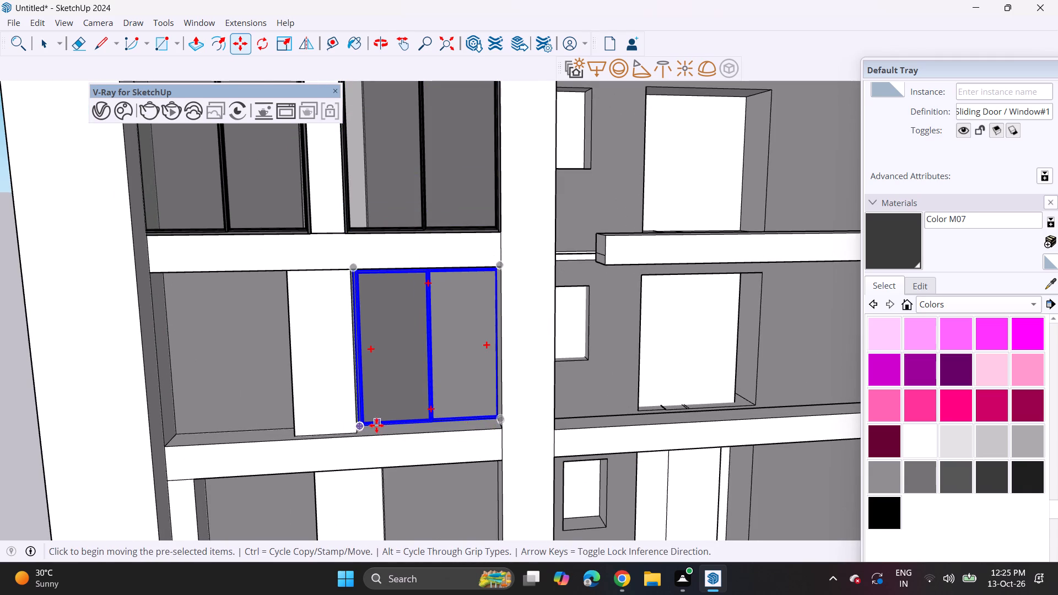
click(361, 426)
click(360, 428)
Copy that window across the pier into the outer opening and narrow it with Scale to the pier's edge.
click(357, 435)
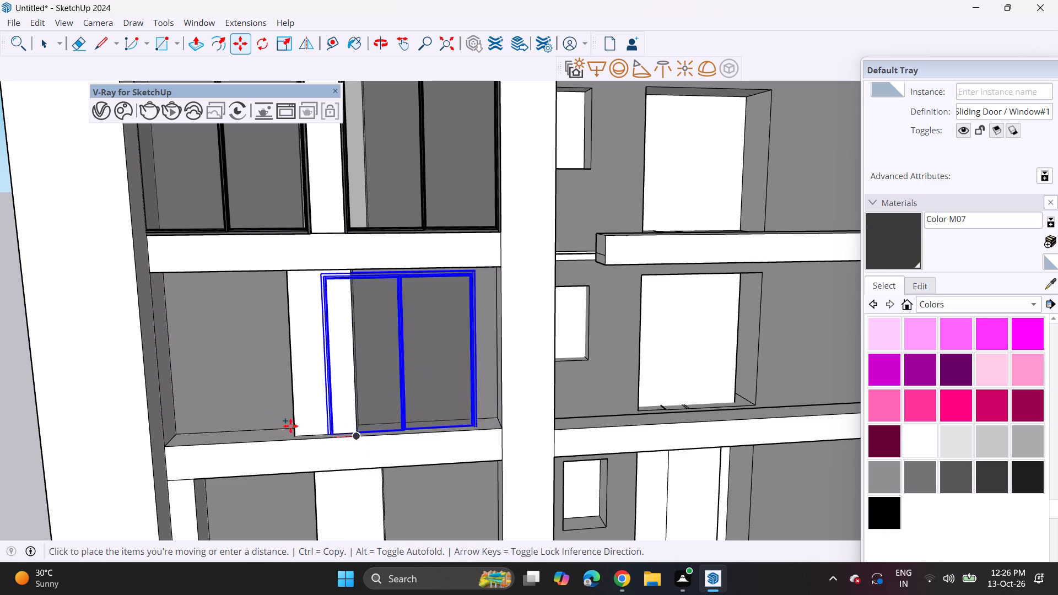
click(164, 447)
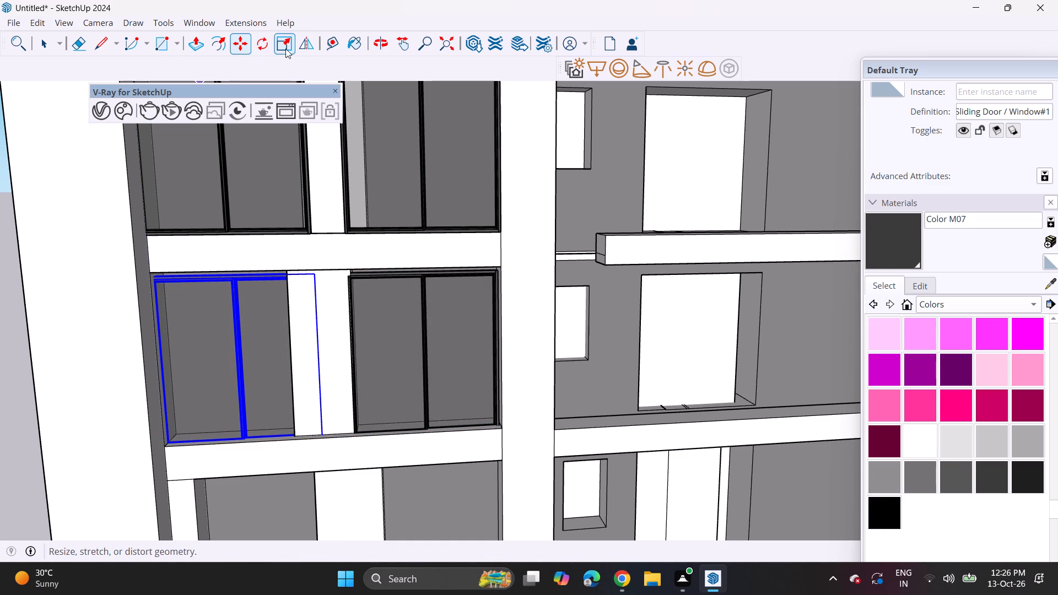
click(280, 47)
middle_drag(326, 348, 231, 404)
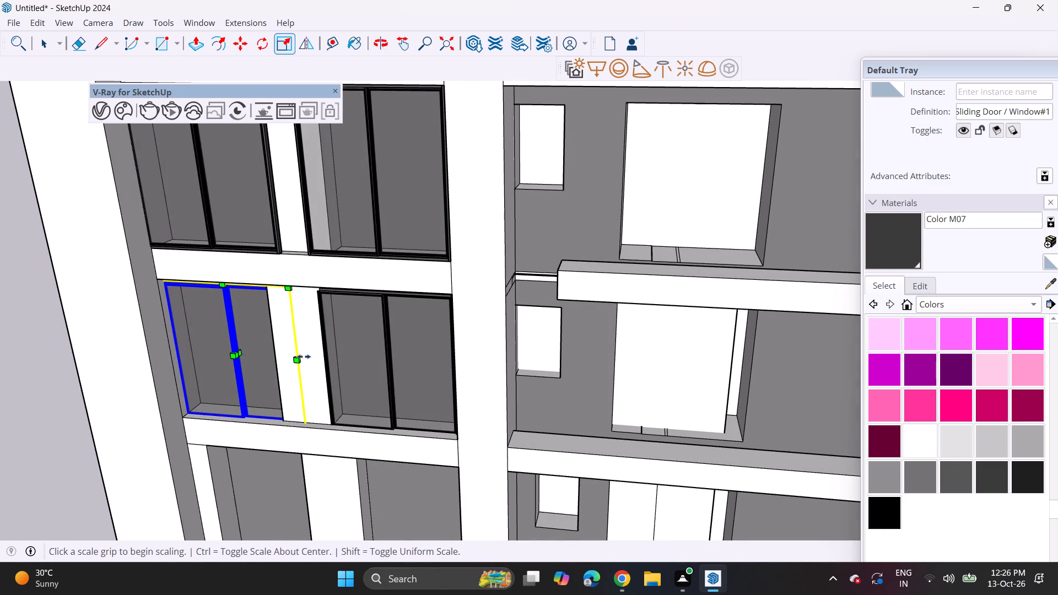
click(304, 356)
click(277, 359)
Copy the narrowed outer sliding window down one floor into the outer opening and across the pier into the inner opening.
middle_drag(270, 382, 280, 322)
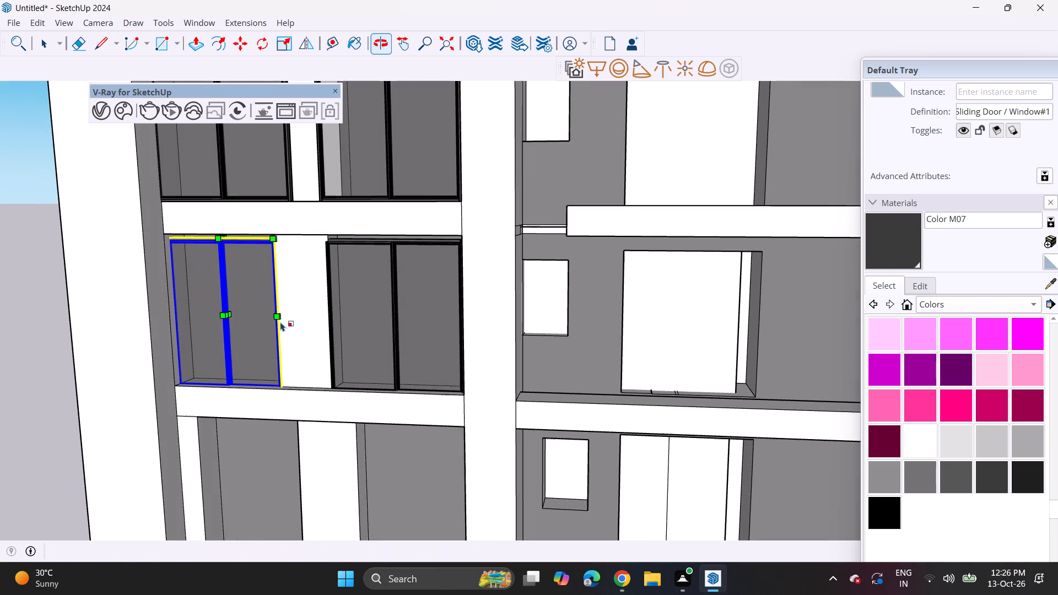
key(space)
click(245, 368)
key(m)
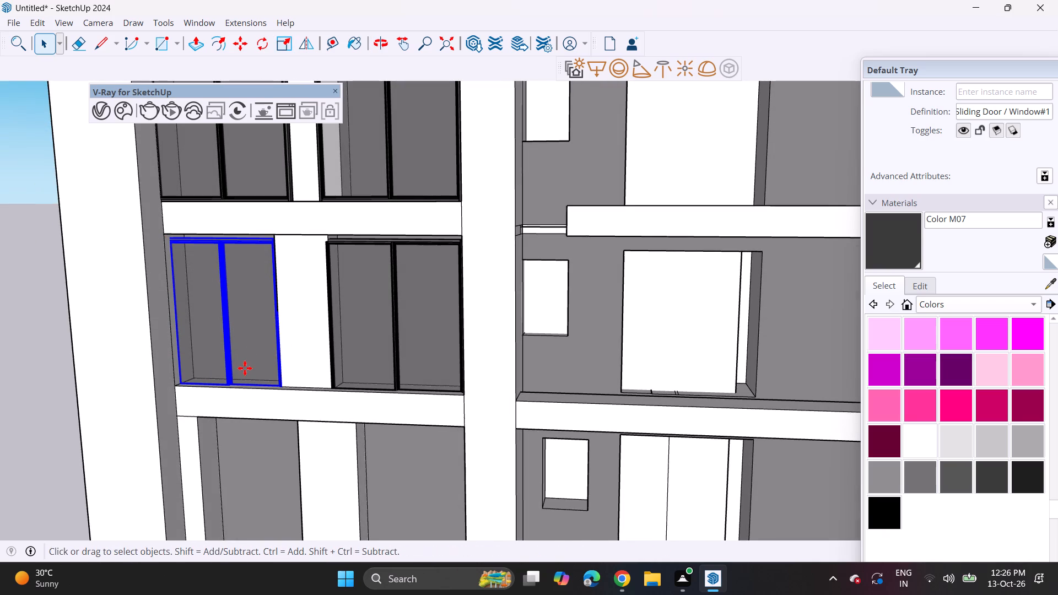
ctrl+click(283, 399)
shift+middle_drag(291, 520, 285, 484)
shift+middle_drag(297, 427, 297, 355)
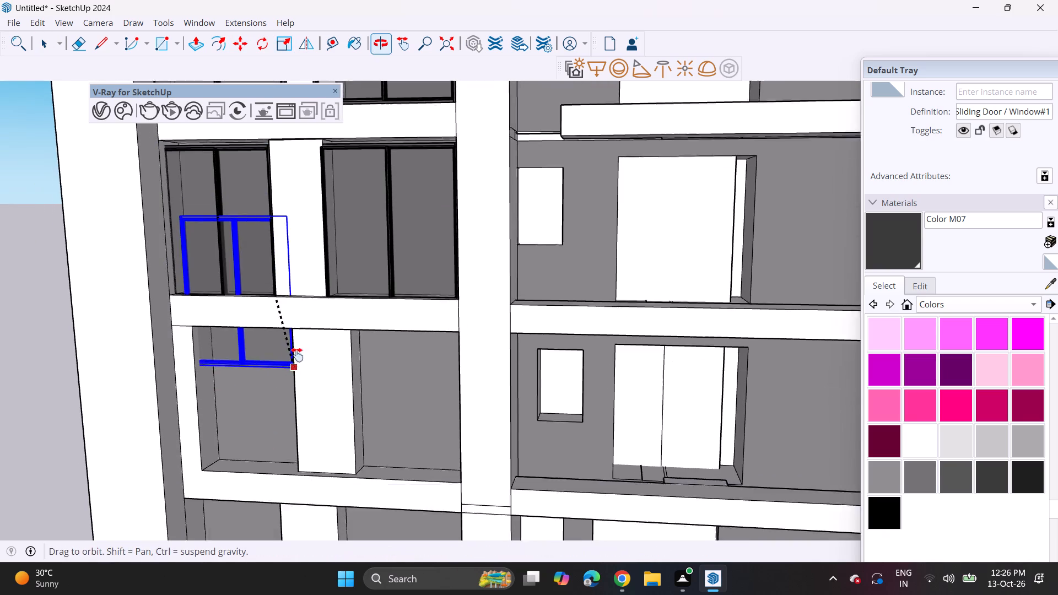
shift+middle_drag(297, 355, 299, 285)
click(301, 388)
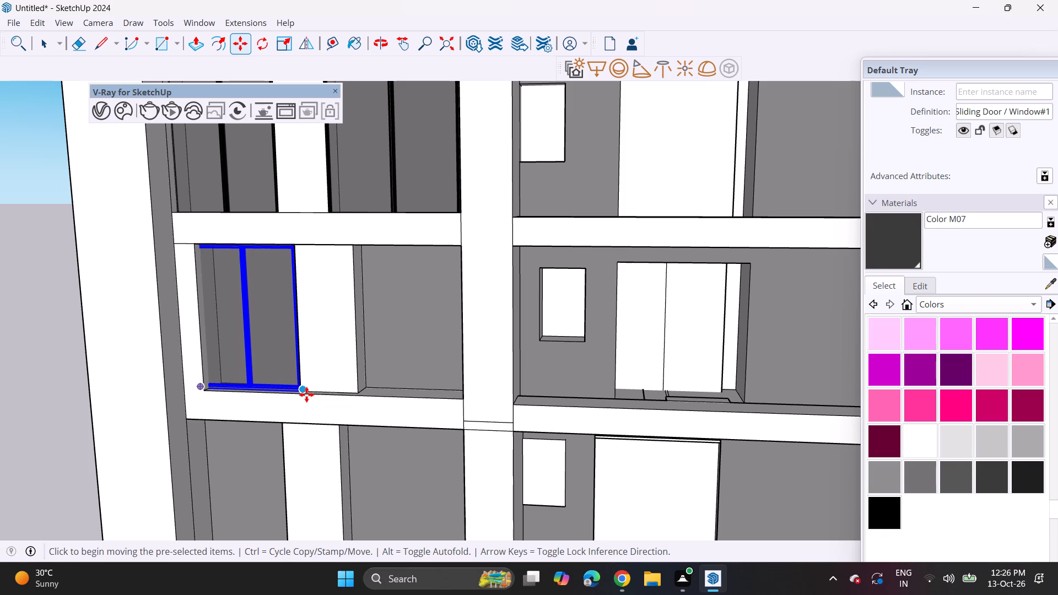
click(306, 394)
shift+middle_drag(398, 397, 461, 397)
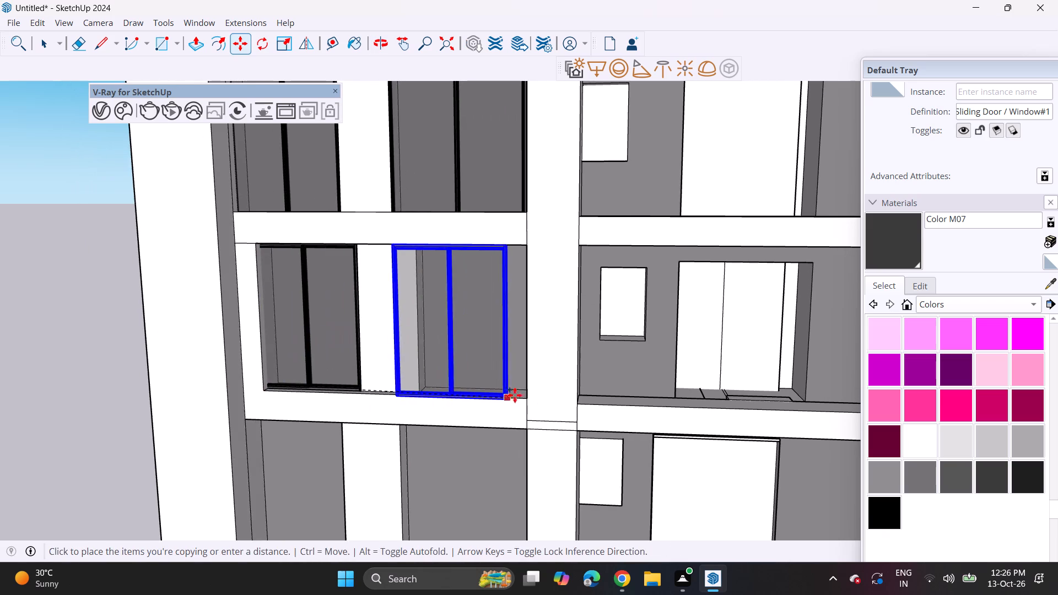
click(527, 395)
Copy the inner sliding window down to the next floor's inner opening and across the pier into its outer opening.
click(532, 404)
shift+middle_drag(511, 465, 443, 293)
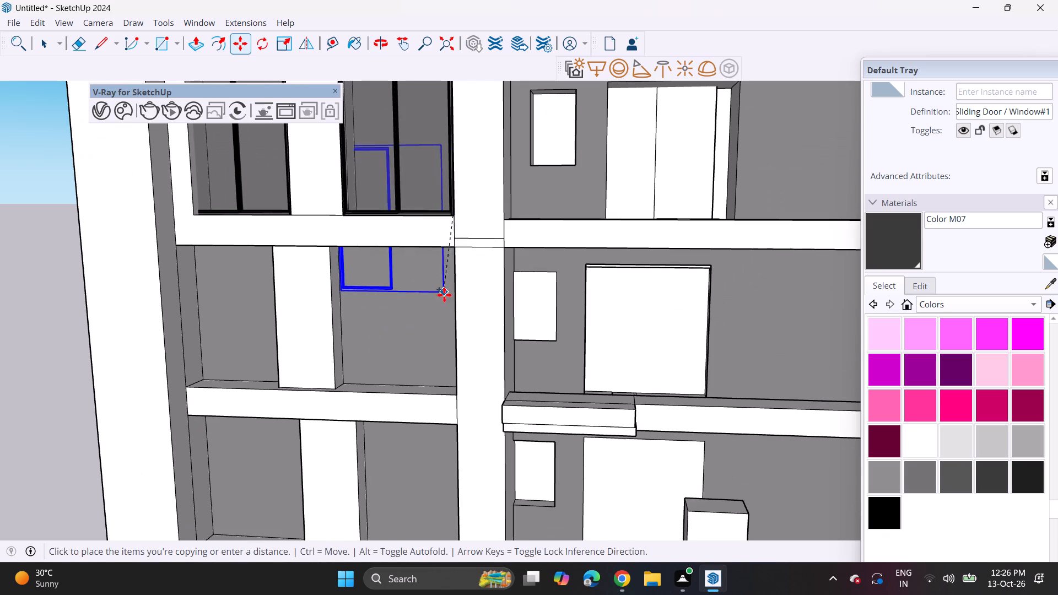
click(454, 390)
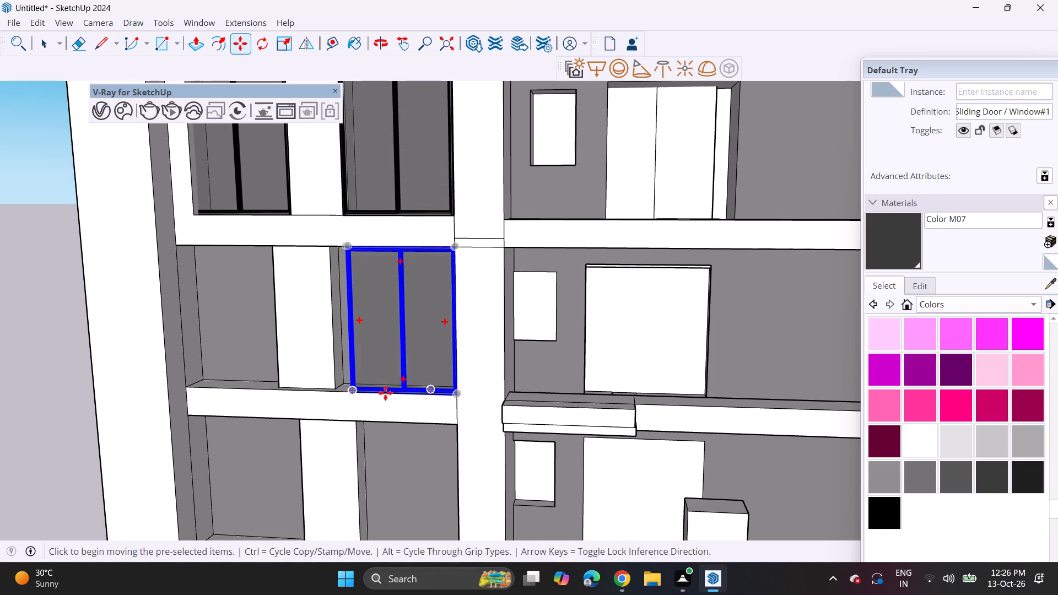
middle_drag(331, 377, 492, 393)
click(611, 407)
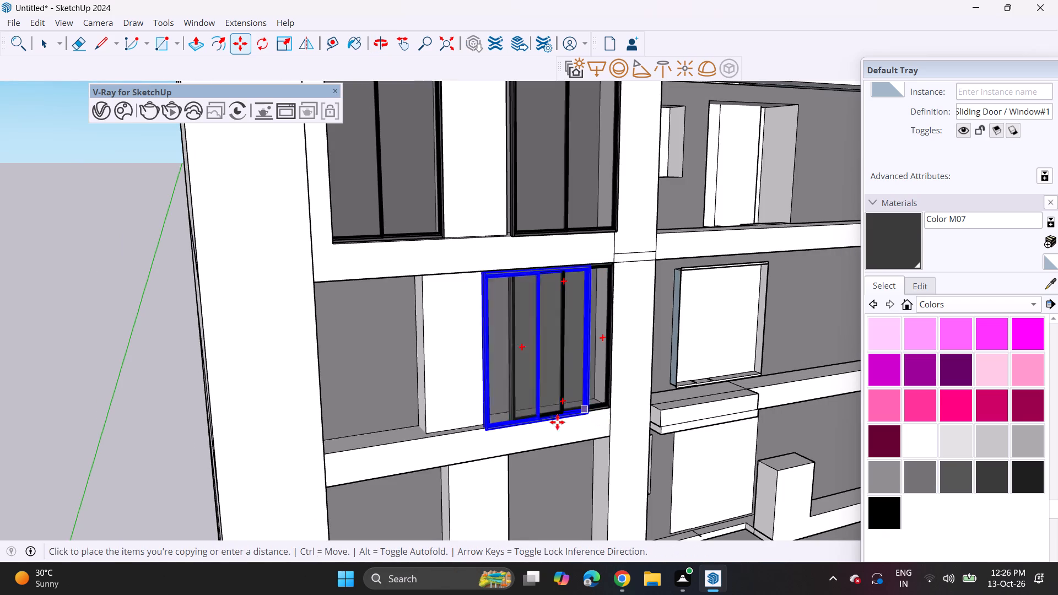
click(430, 429)
Copy the outer sliding window into both openings one floor below, and align the inner copy with the pier's edge.
click(429, 435)
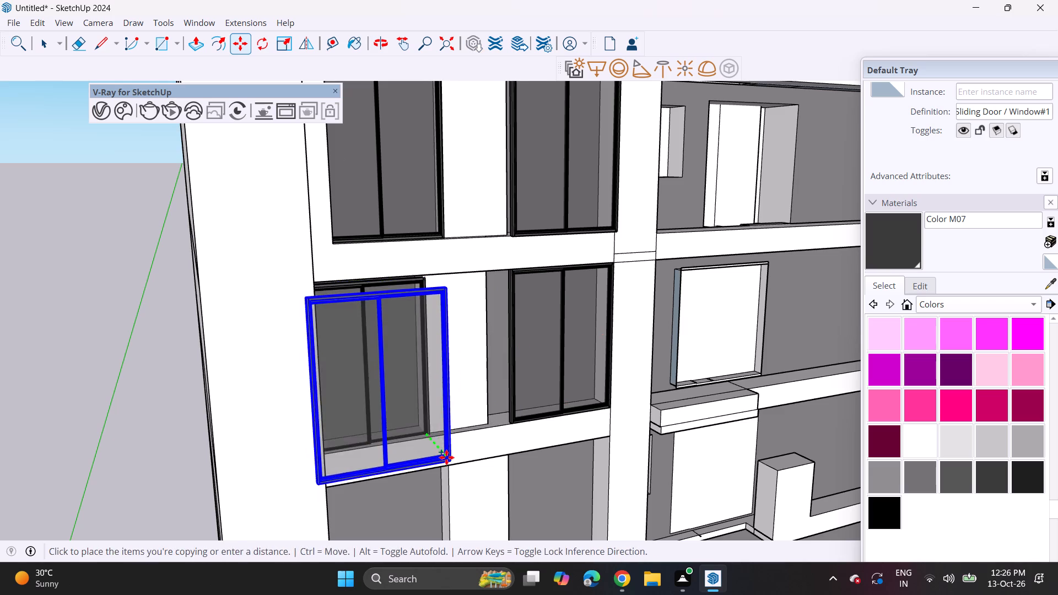
shift+middle_drag(446, 457, 325, 289)
click(333, 443)
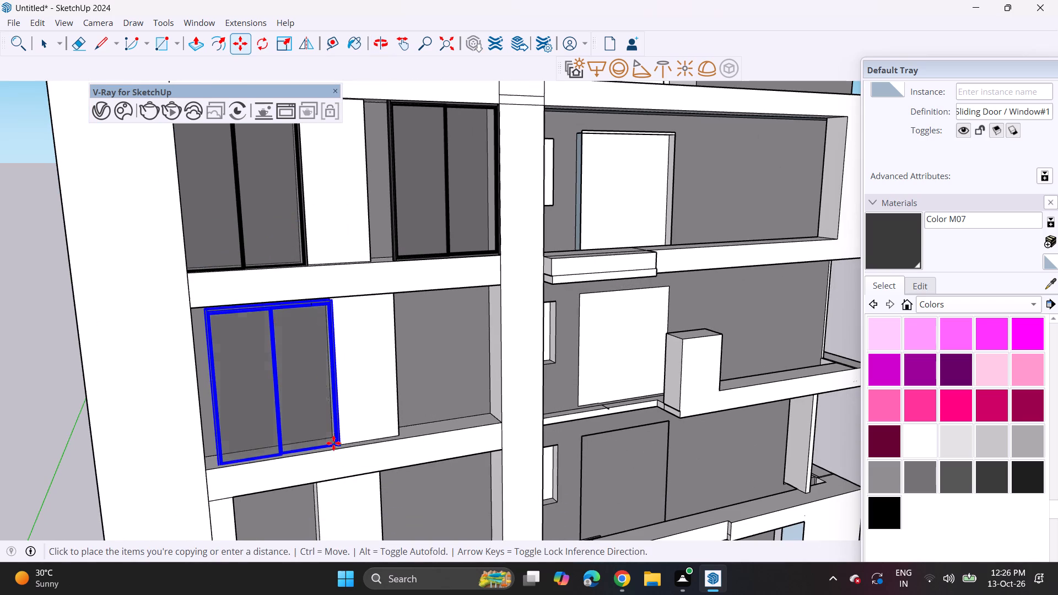
click(334, 446)
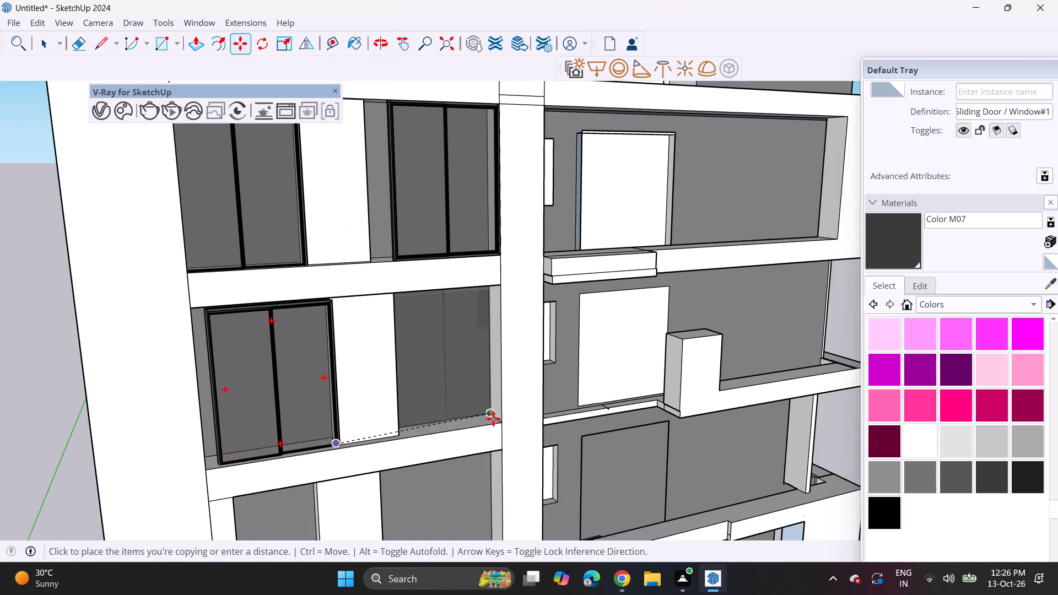
click(493, 419)
click(495, 414)
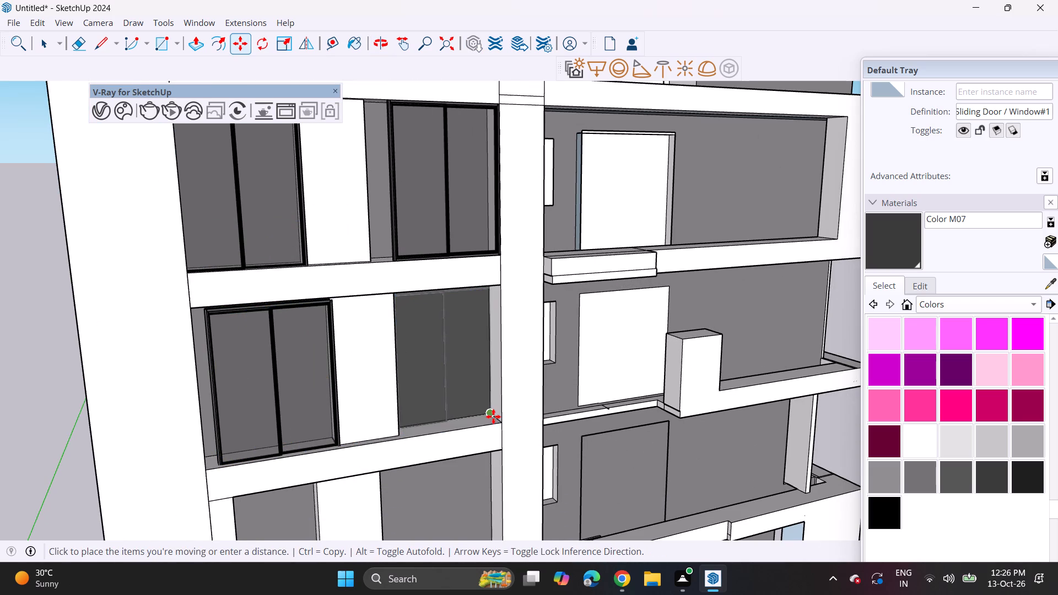
click(493, 416)
click(404, 428)
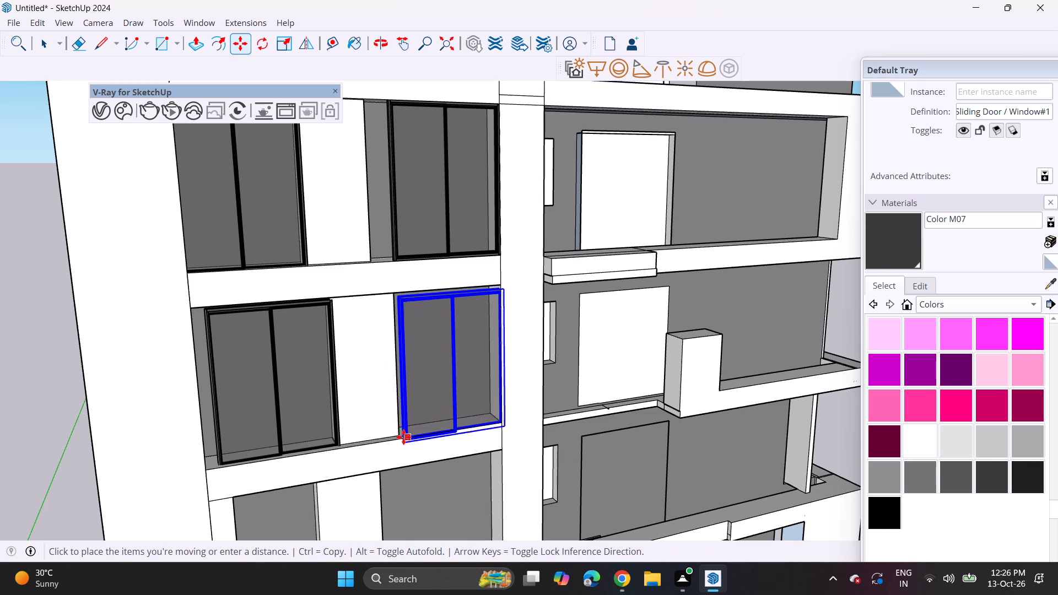
click(402, 432)
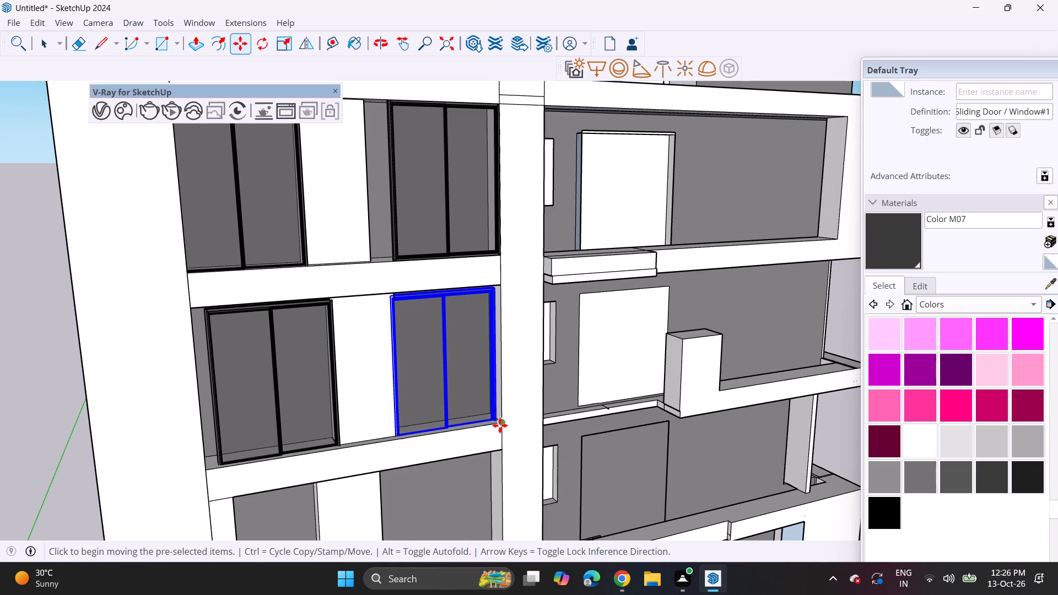
Copy the inner sliding window down one floor, align it with the pier's lower corner, and copy it into the outer opening.
click(496, 420)
shift+middle_click(494, 470)
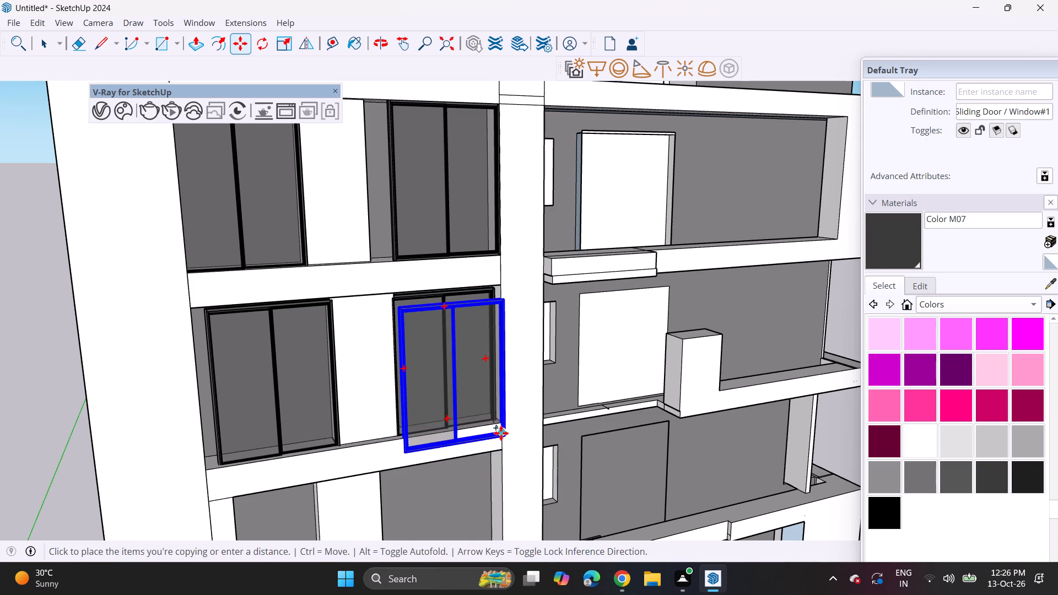
shift+middle_drag(495, 455, 460, 269)
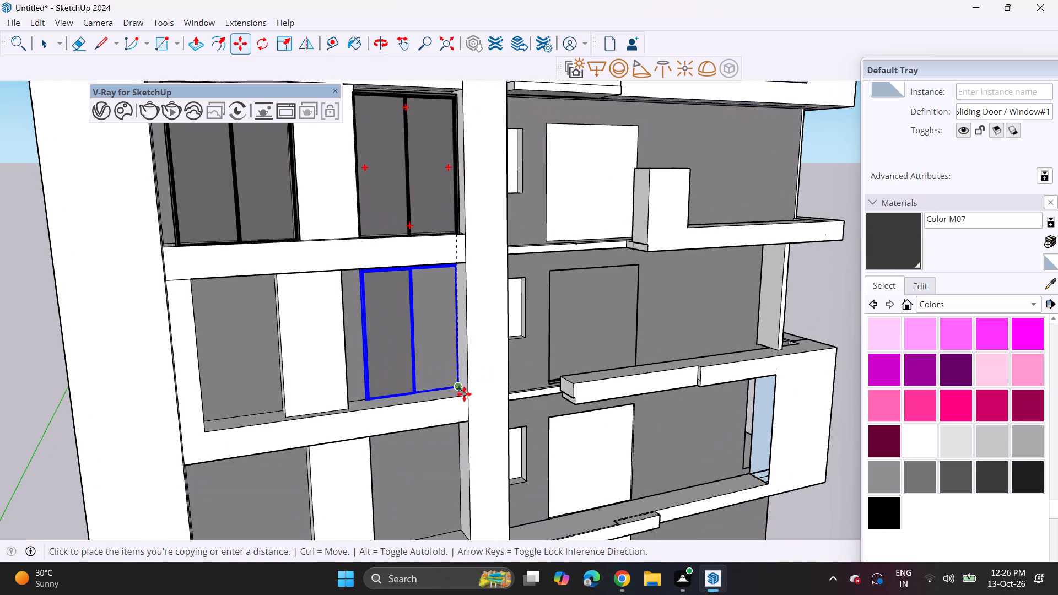
click(466, 394)
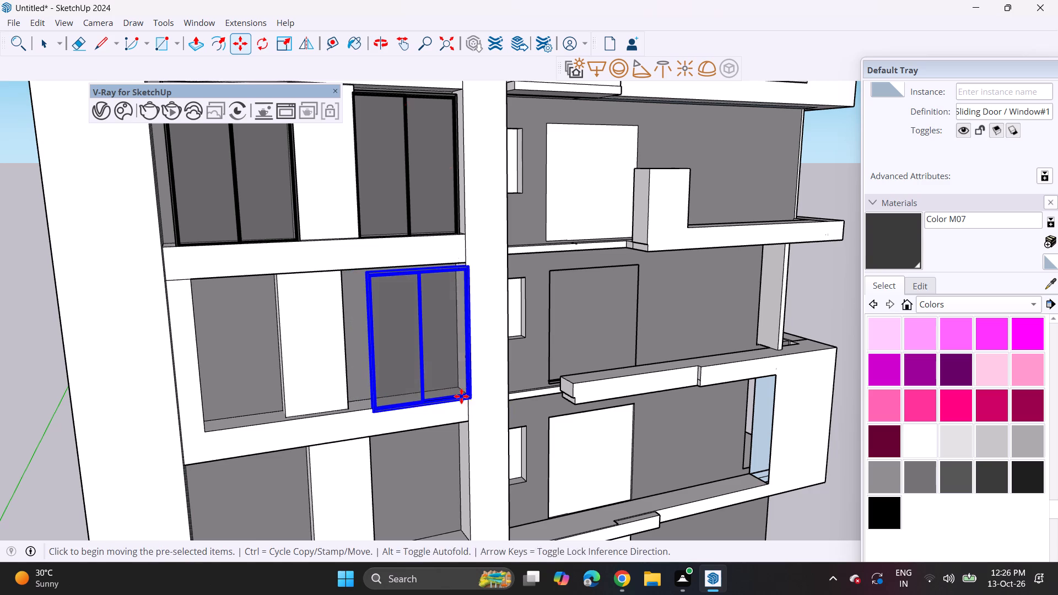
click(370, 416)
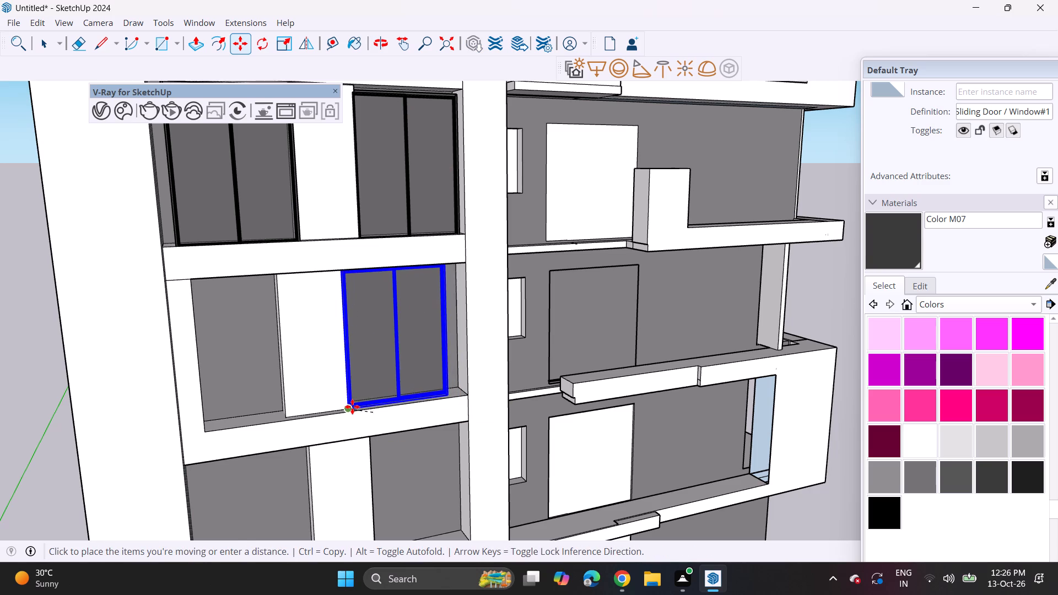
click(352, 407)
click(444, 395)
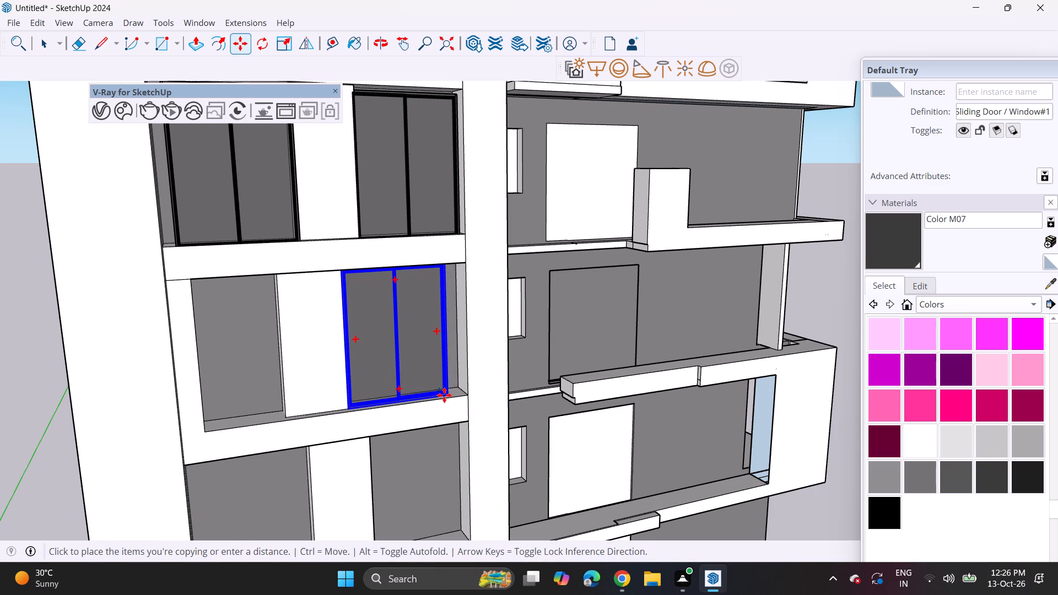
click(282, 412)
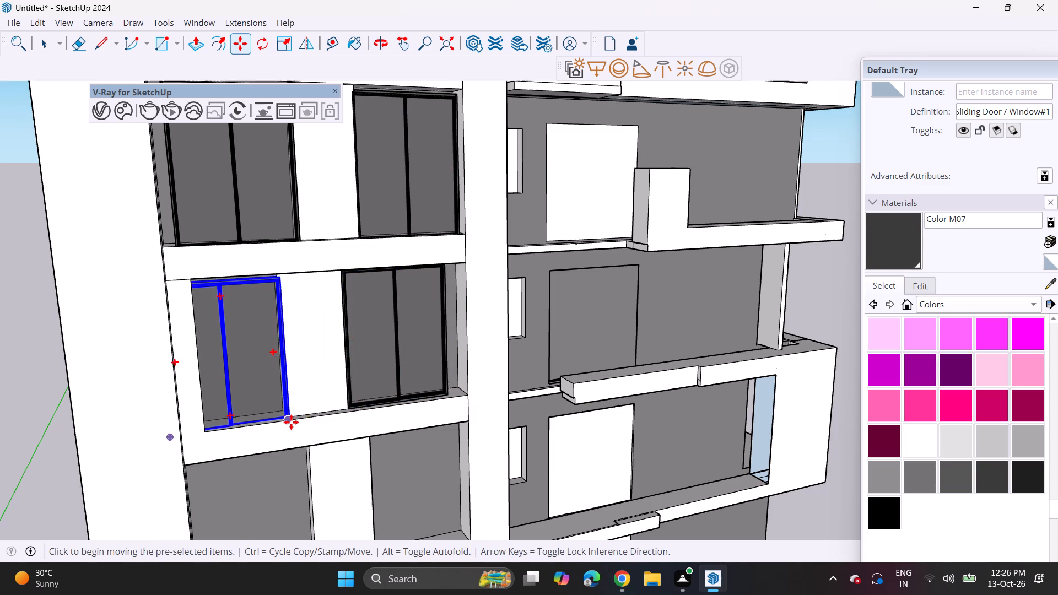
Copy the outer sliding window down one floor into the outer opening and across the pier into the inner opening.
click(290, 422)
shift+middle_drag(311, 470, 277, 293)
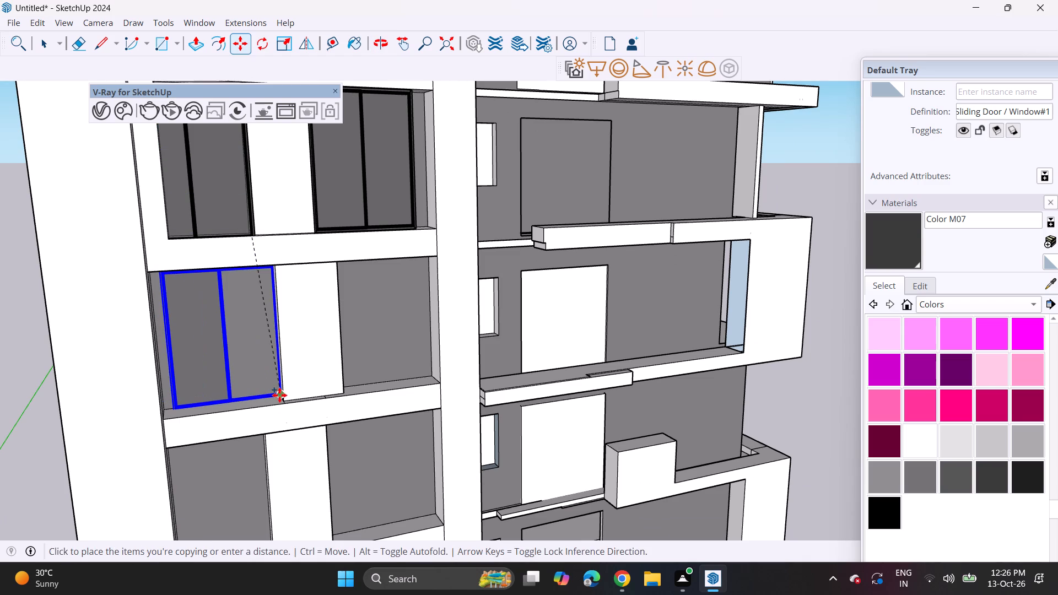
click(279, 397)
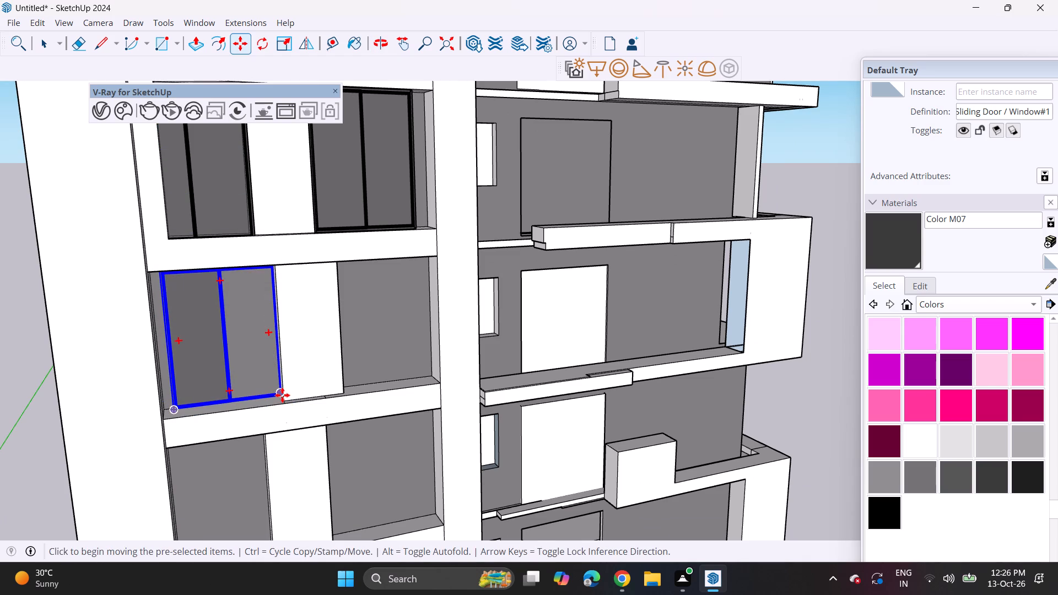
click(282, 395)
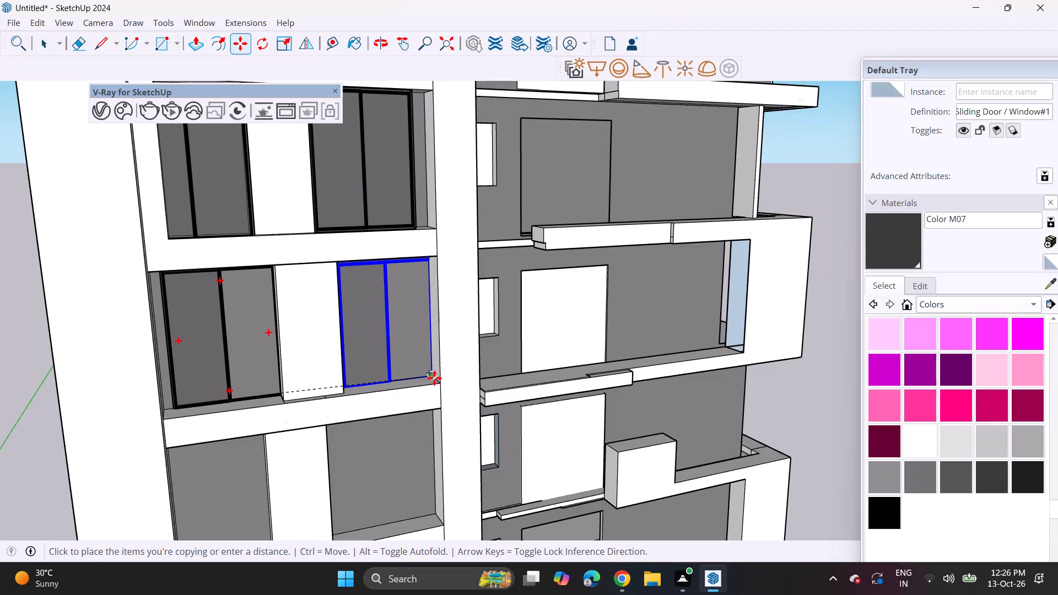
click(436, 375)
Copy the inner sliding window down one floor, align it with the inner opening's lower corner, and copy it into the outer opening.
click(430, 377)
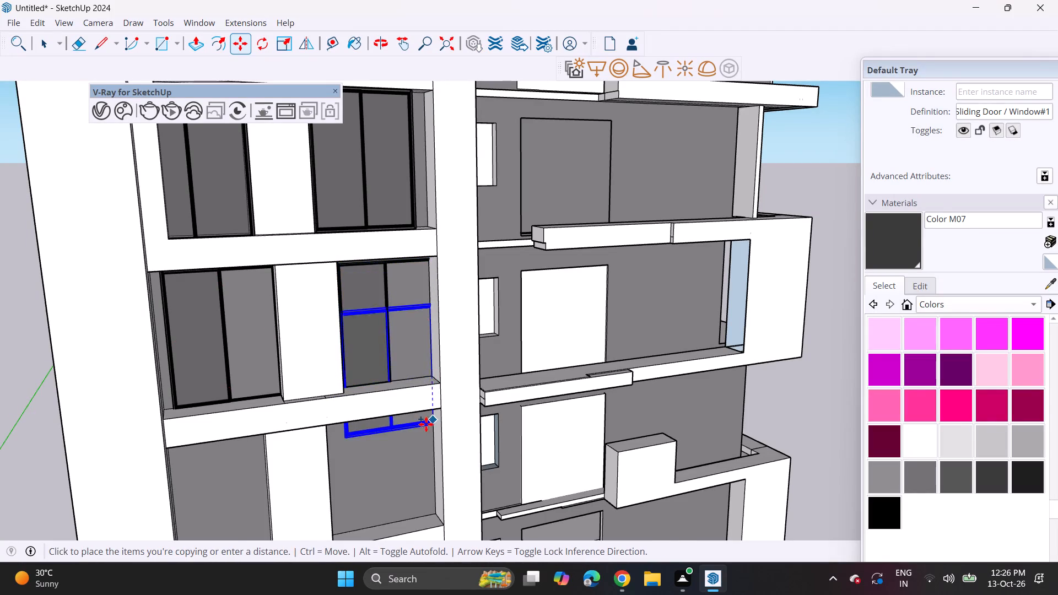
middle_drag(427, 441, 393, 333)
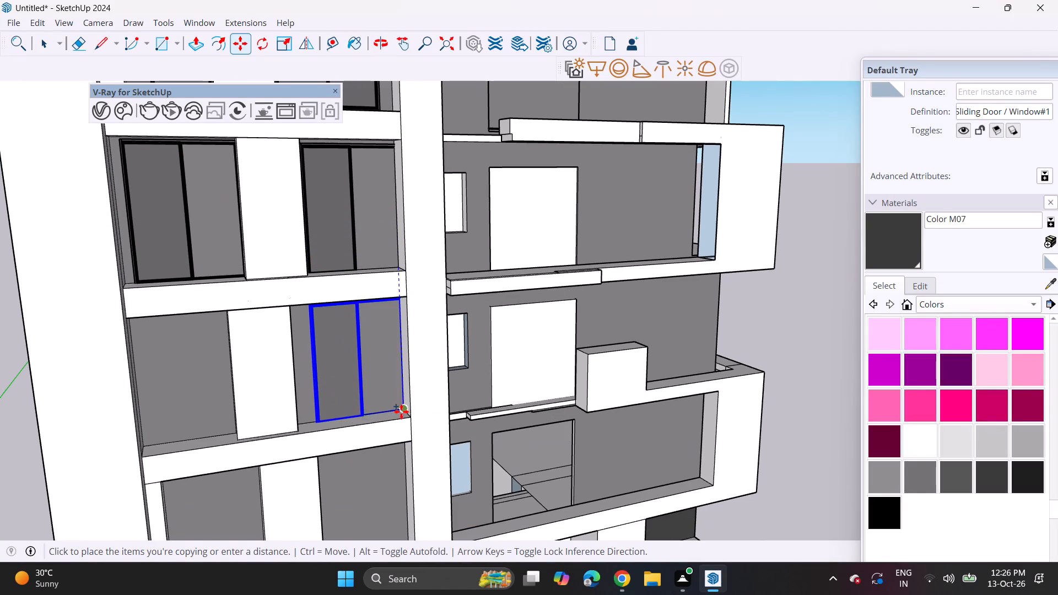
click(385, 422)
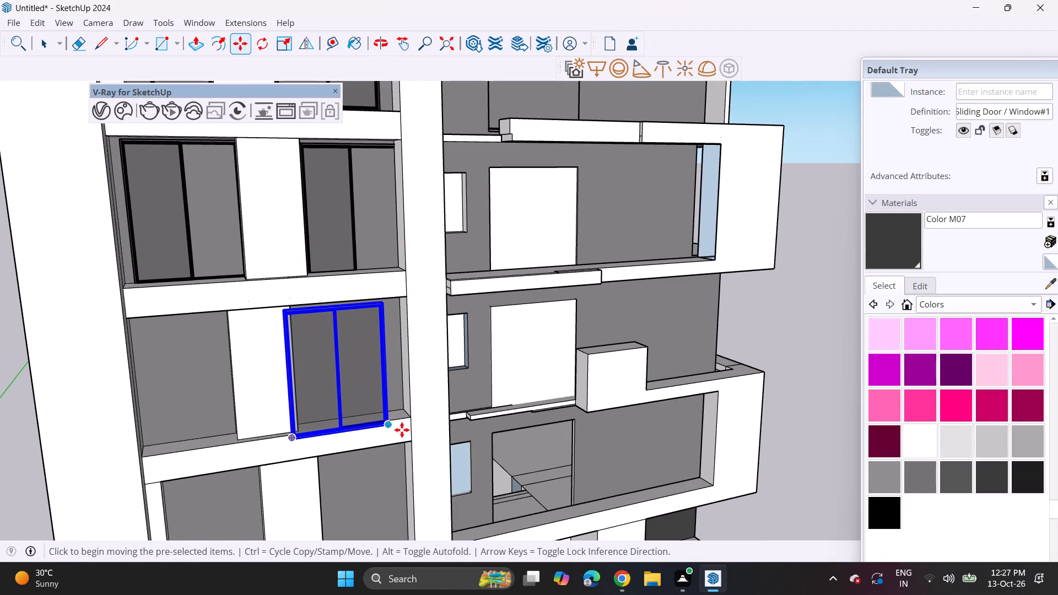
click(393, 427)
click(407, 412)
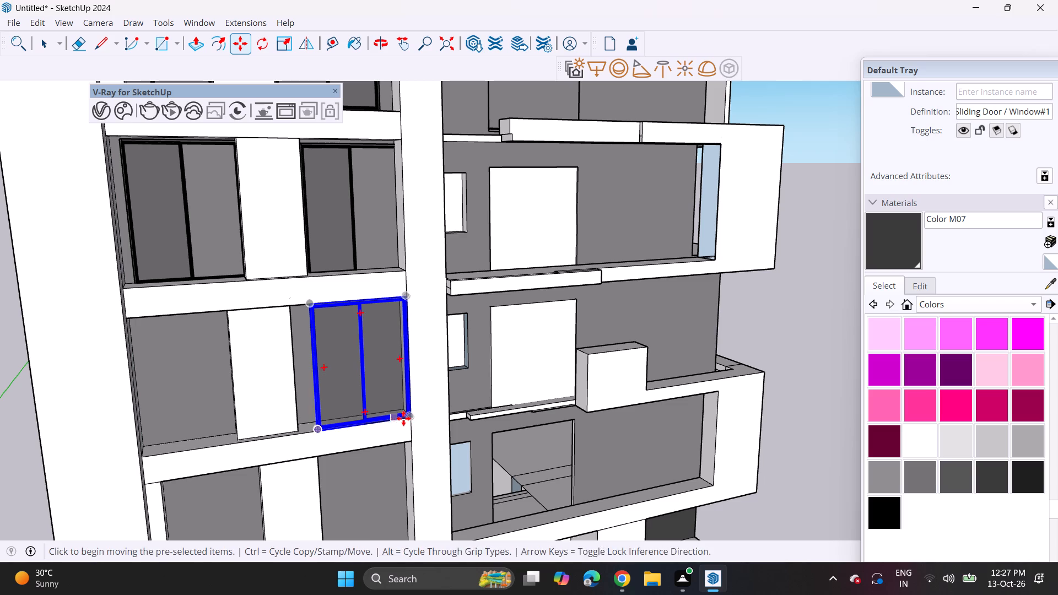
click(403, 418)
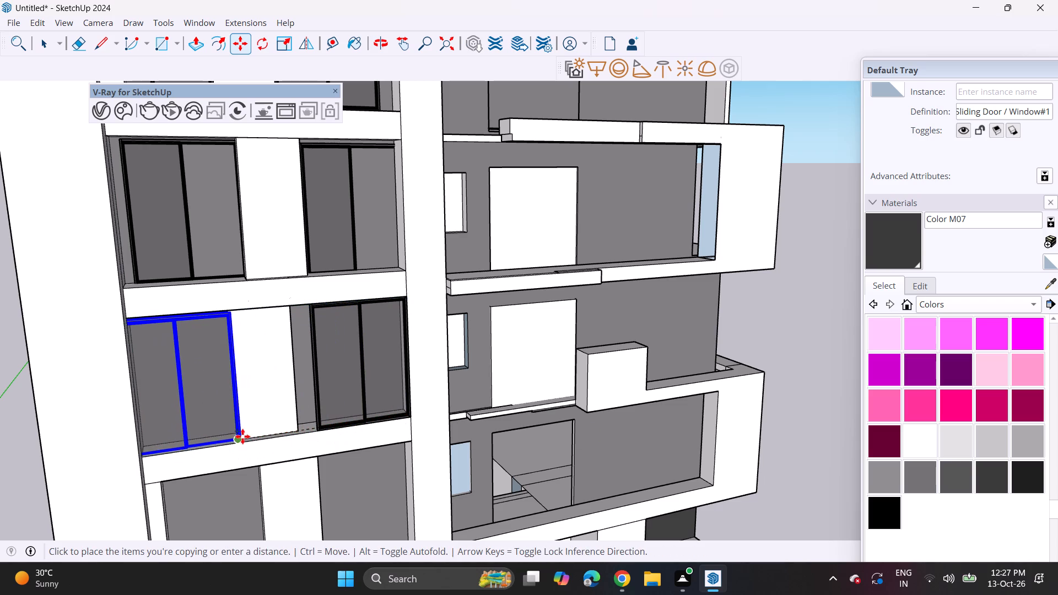
click(242, 436)
Copy the outer sliding window into the outer opening of the floor just above the podium, and across the pier into the inner opening.
click(240, 437)
shift+middle_drag(259, 477, 218, 326)
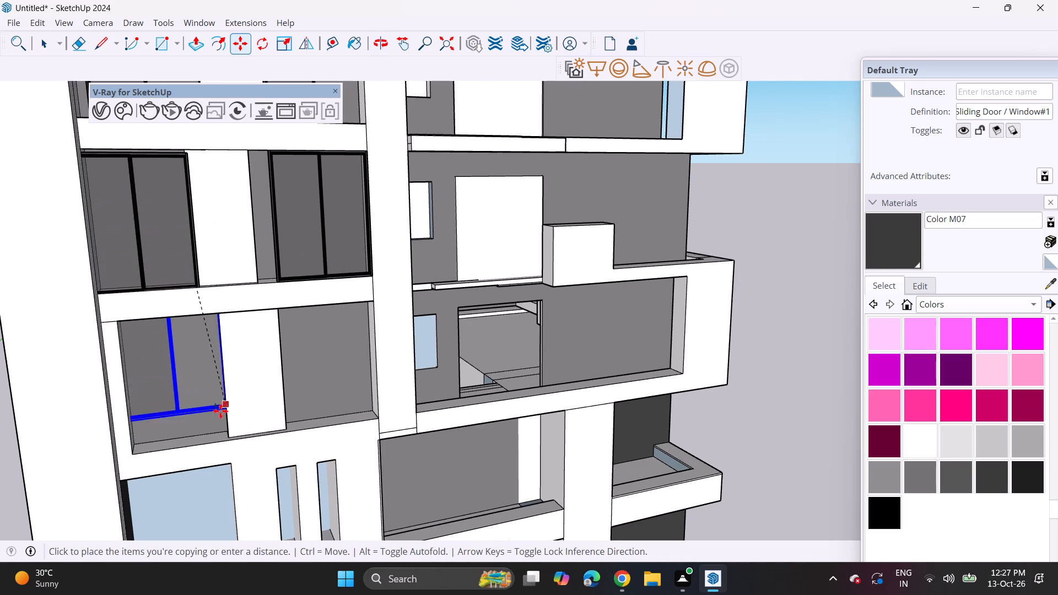
click(228, 436)
click(231, 441)
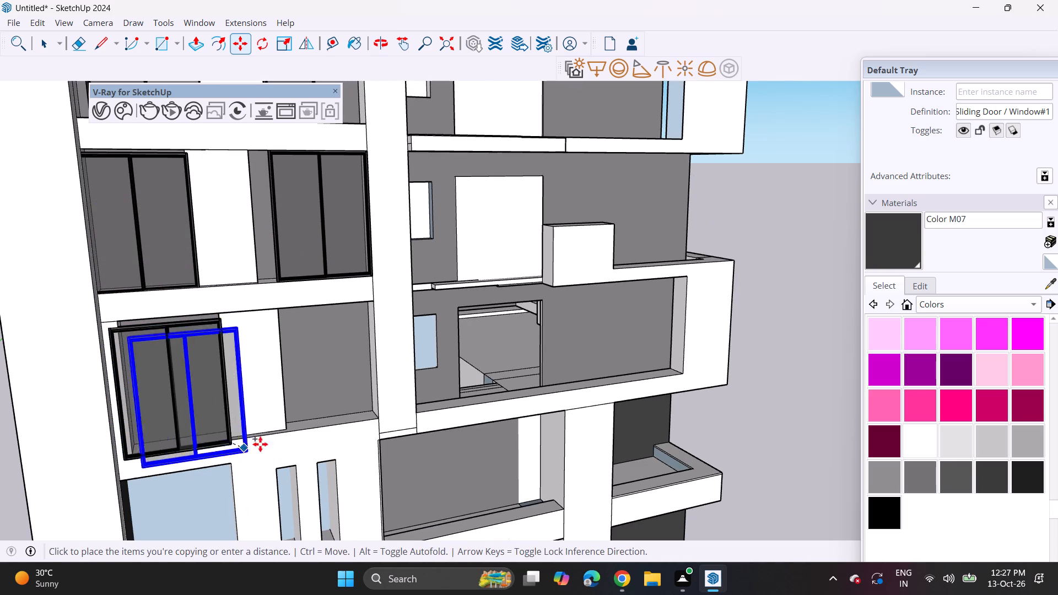
click(376, 414)
Clear the selection and examine the whole tower's facade, including the column of sliding windows.
middle_drag(390, 425, 98, 364)
scroll(89, 321, down, 7)
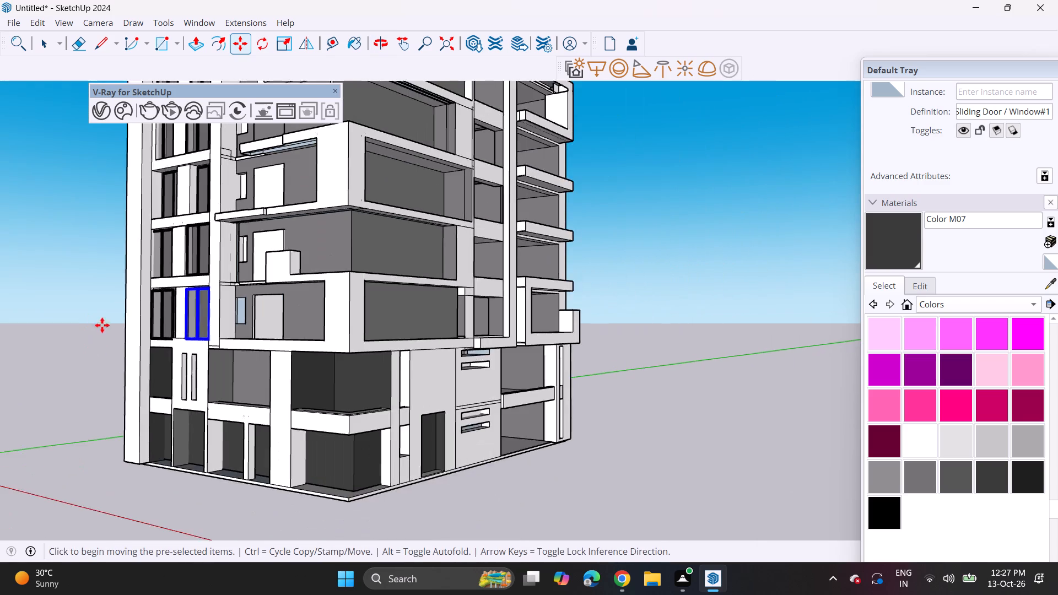
scroll(102, 325, down, 2)
key(space)
click(74, 297)
scroll(85, 264, down, 4)
shift+middle_drag(91, 266, 202, 445)
middle_drag(256, 427, 204, 398)
middle_drag(199, 384, 223, 423)
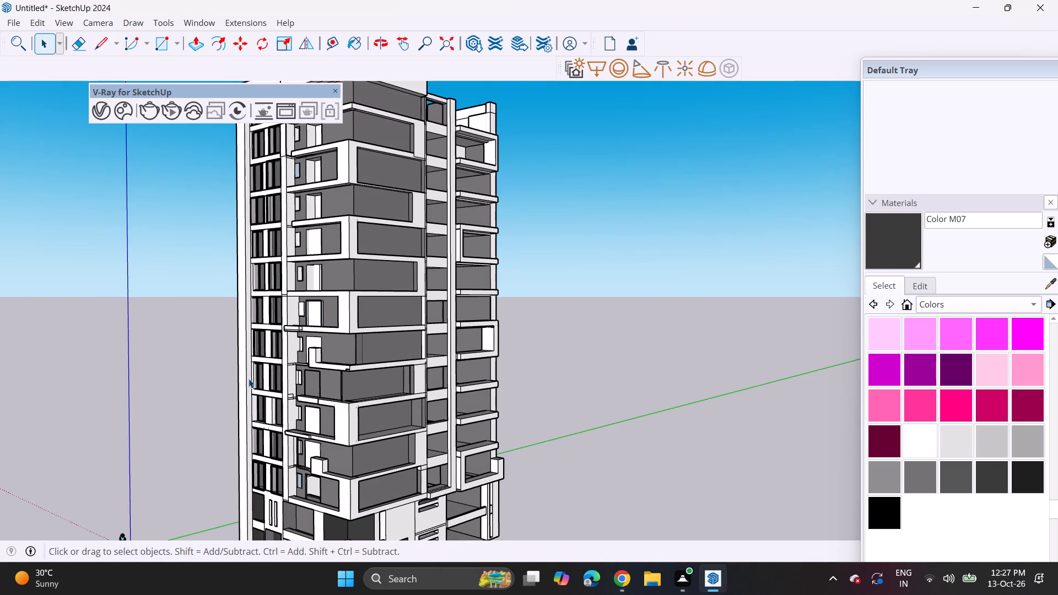